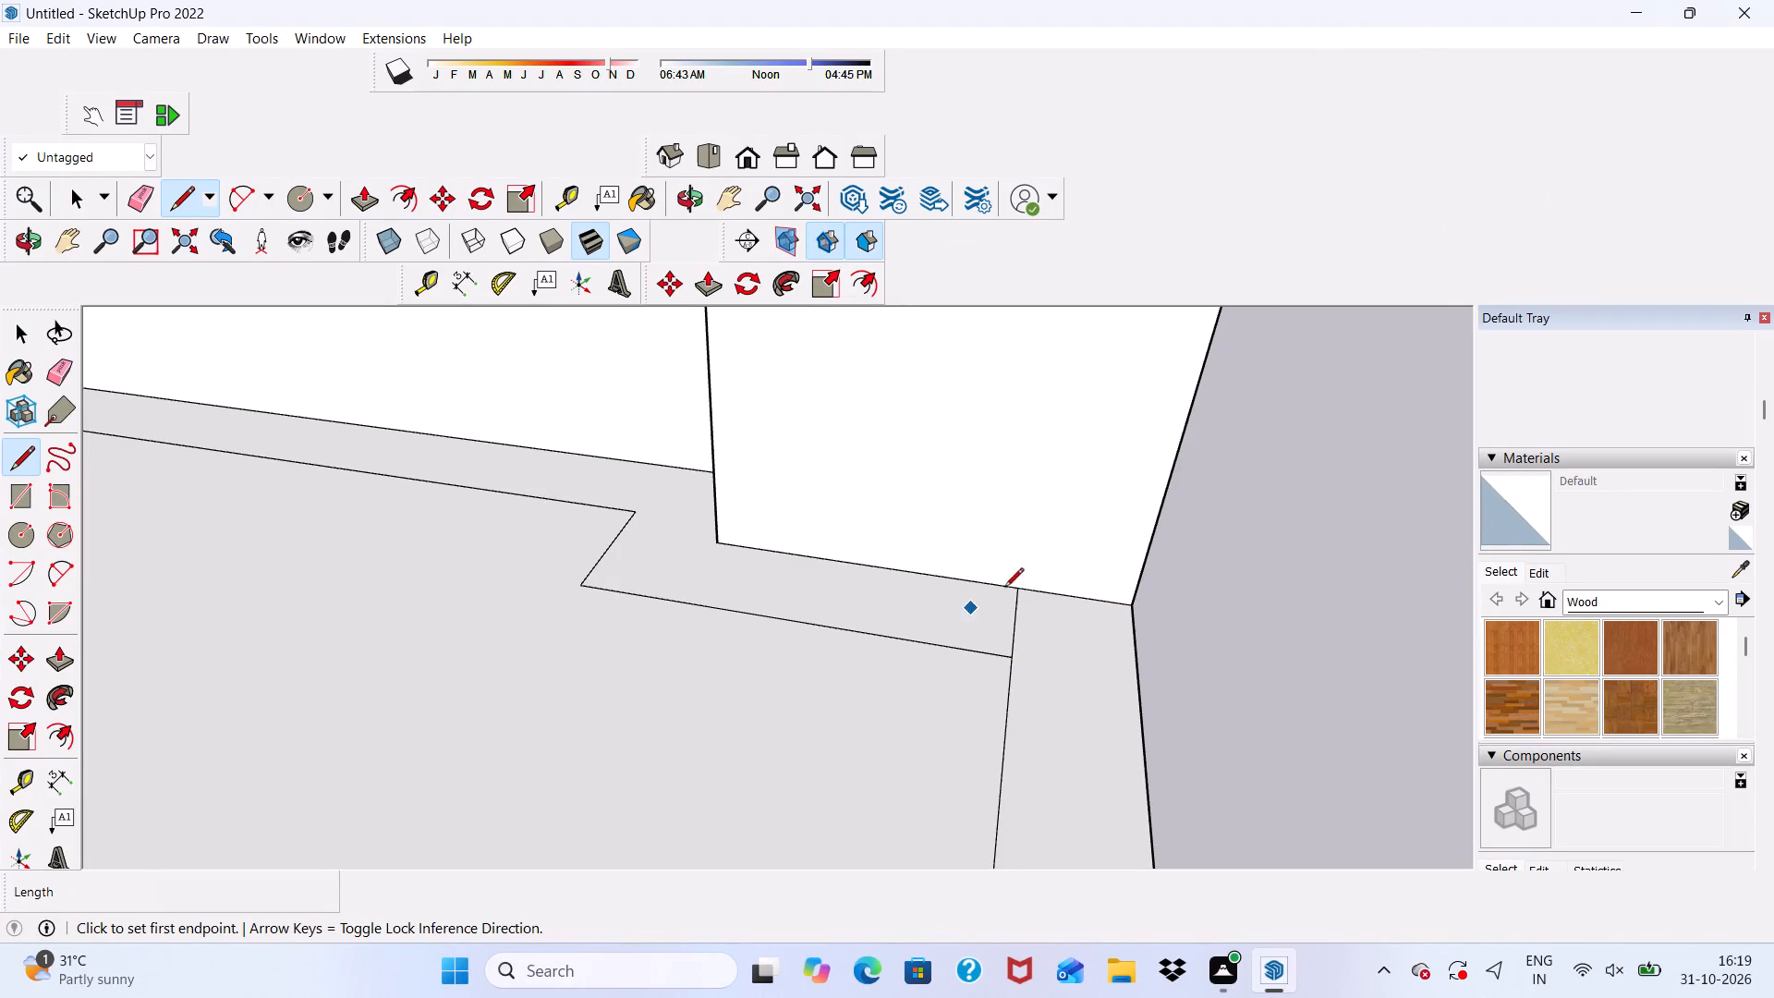
Erase the inner offset lines on the floor along the protruding front wall and its notched end corner.
{"action": "scroll", "coordinate": [998, 536], "scroll_direction": "down", "scroll_amount": 10}
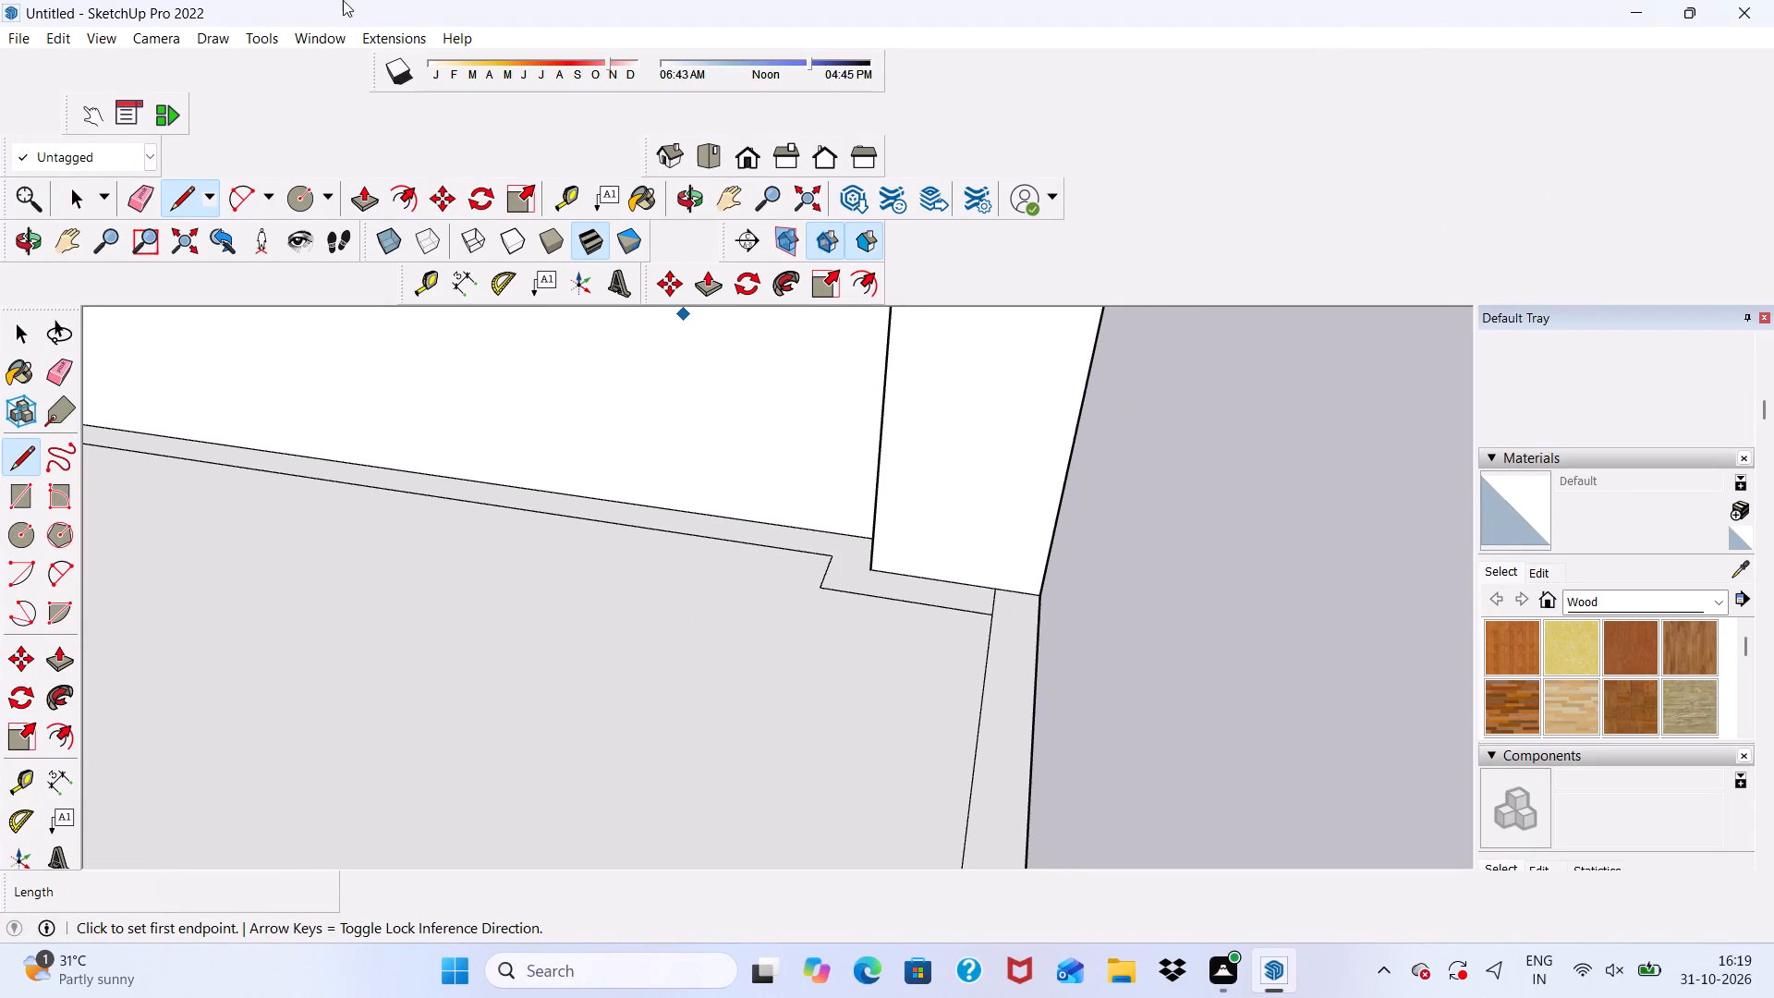
{"action": "right_click_drag", "start_coordinate": [292, 170], "coordinate": [161, 325]}
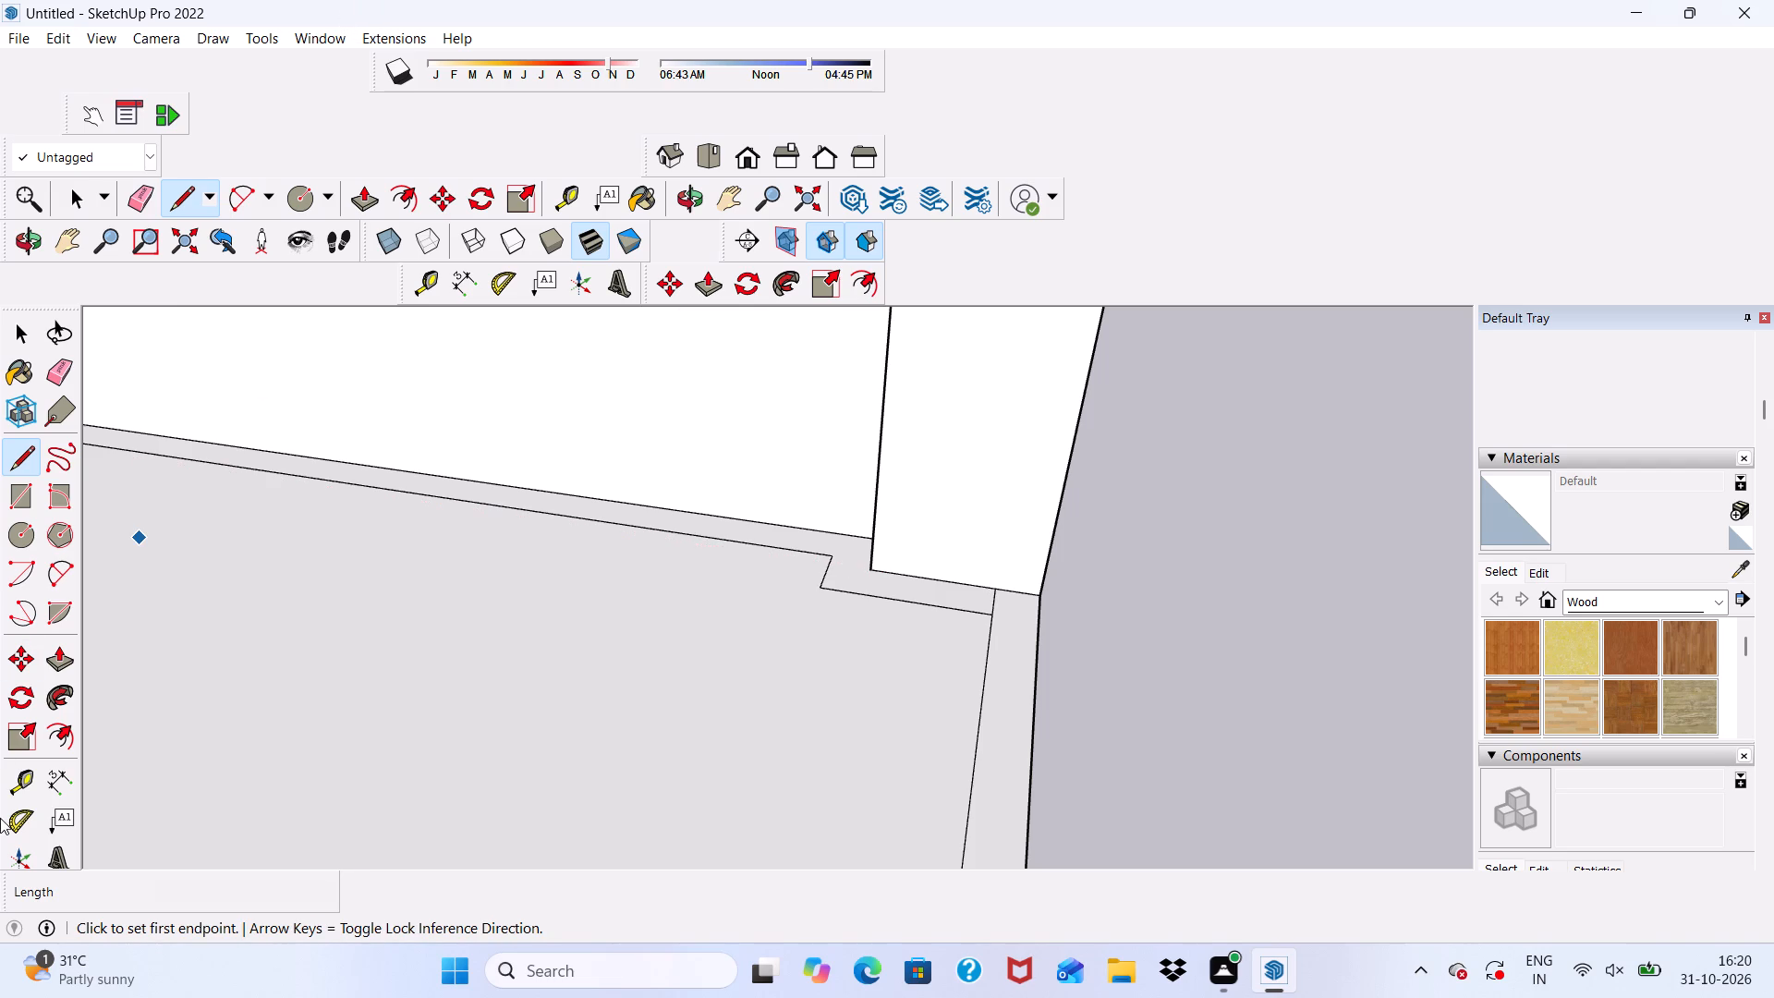
{"action": "scroll", "coordinate": [0, 809], "scroll_direction": "up", "scroll_amount": 1}
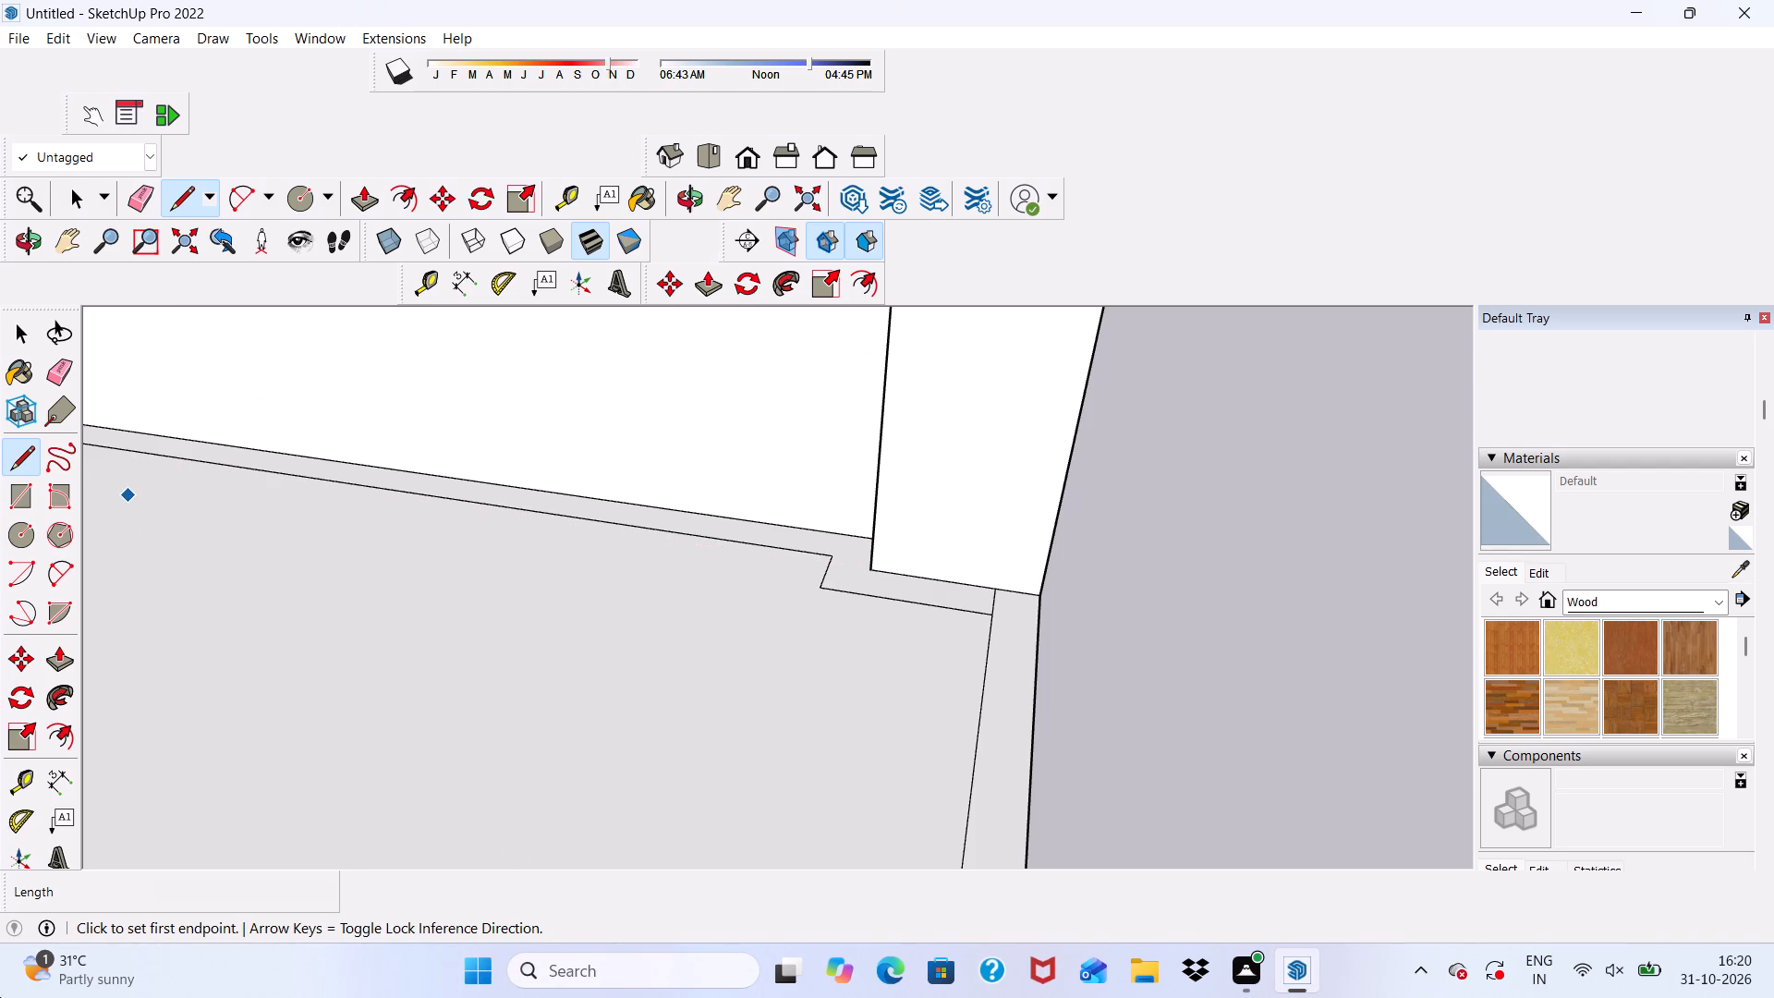
{"action": "left_click", "coordinate": [130, 195]}
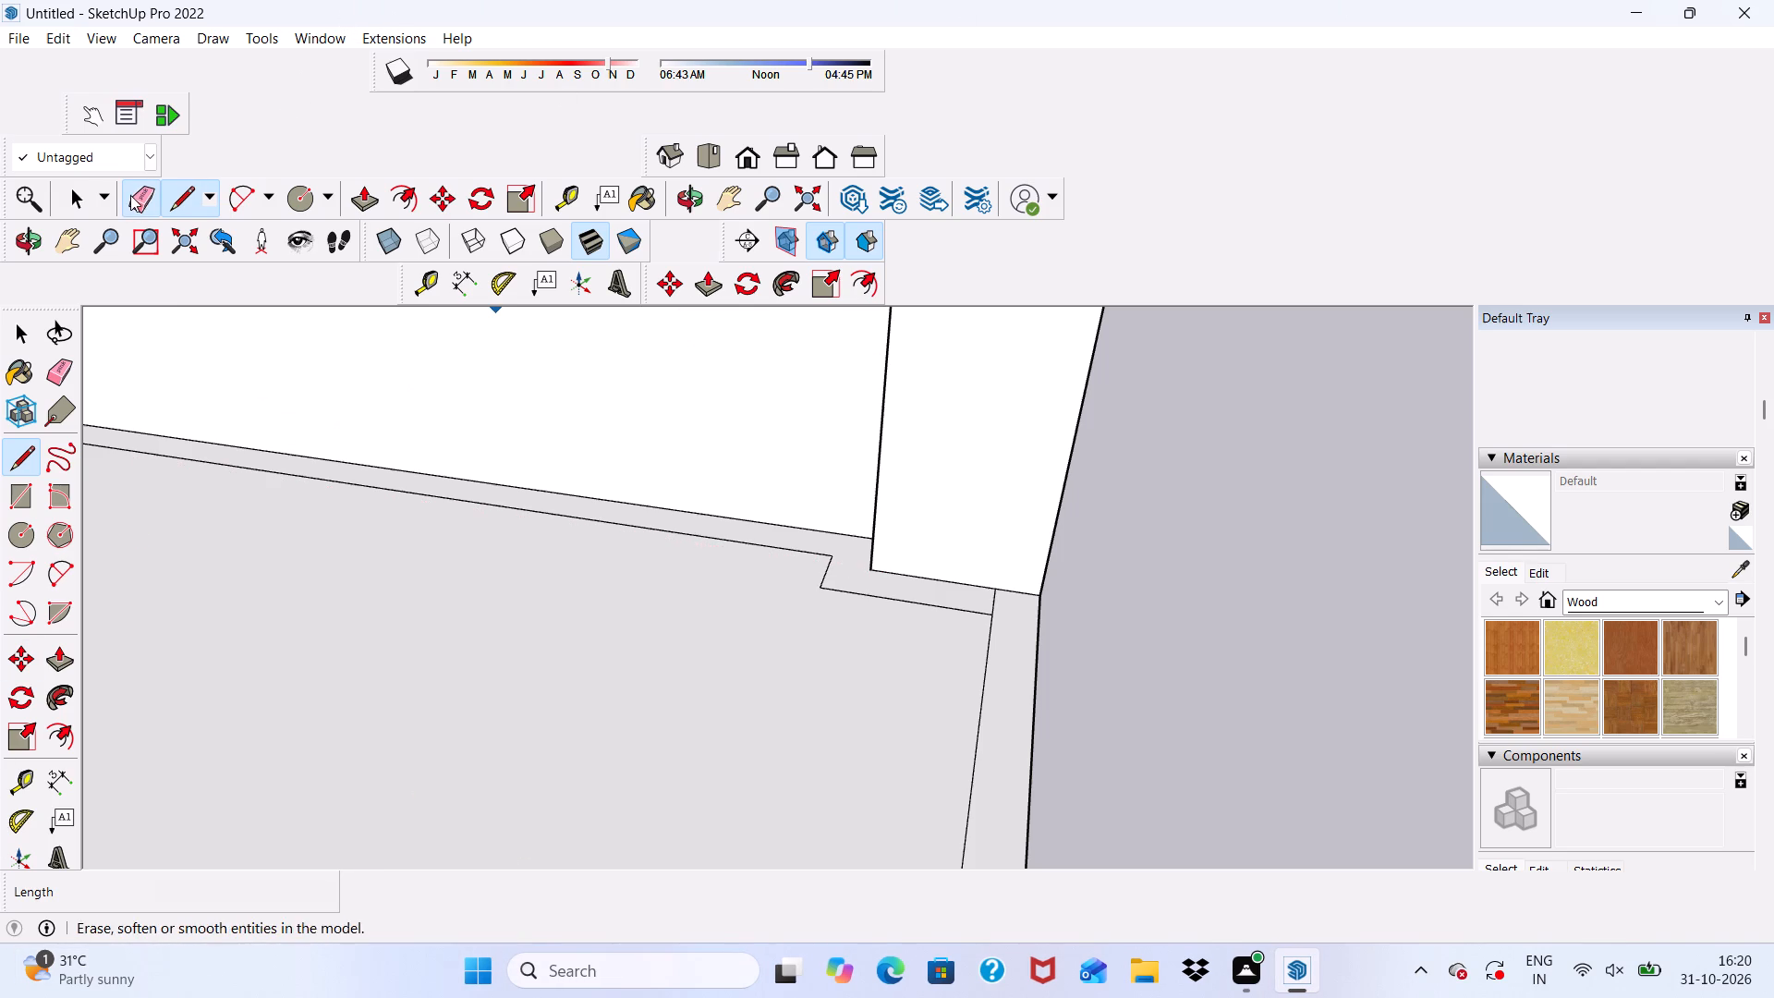
{"action": "scroll", "coordinate": [548, 419], "scroll_direction": "up", "scroll_amount": 3}
{"action": "left_click", "coordinate": [611, 550]}
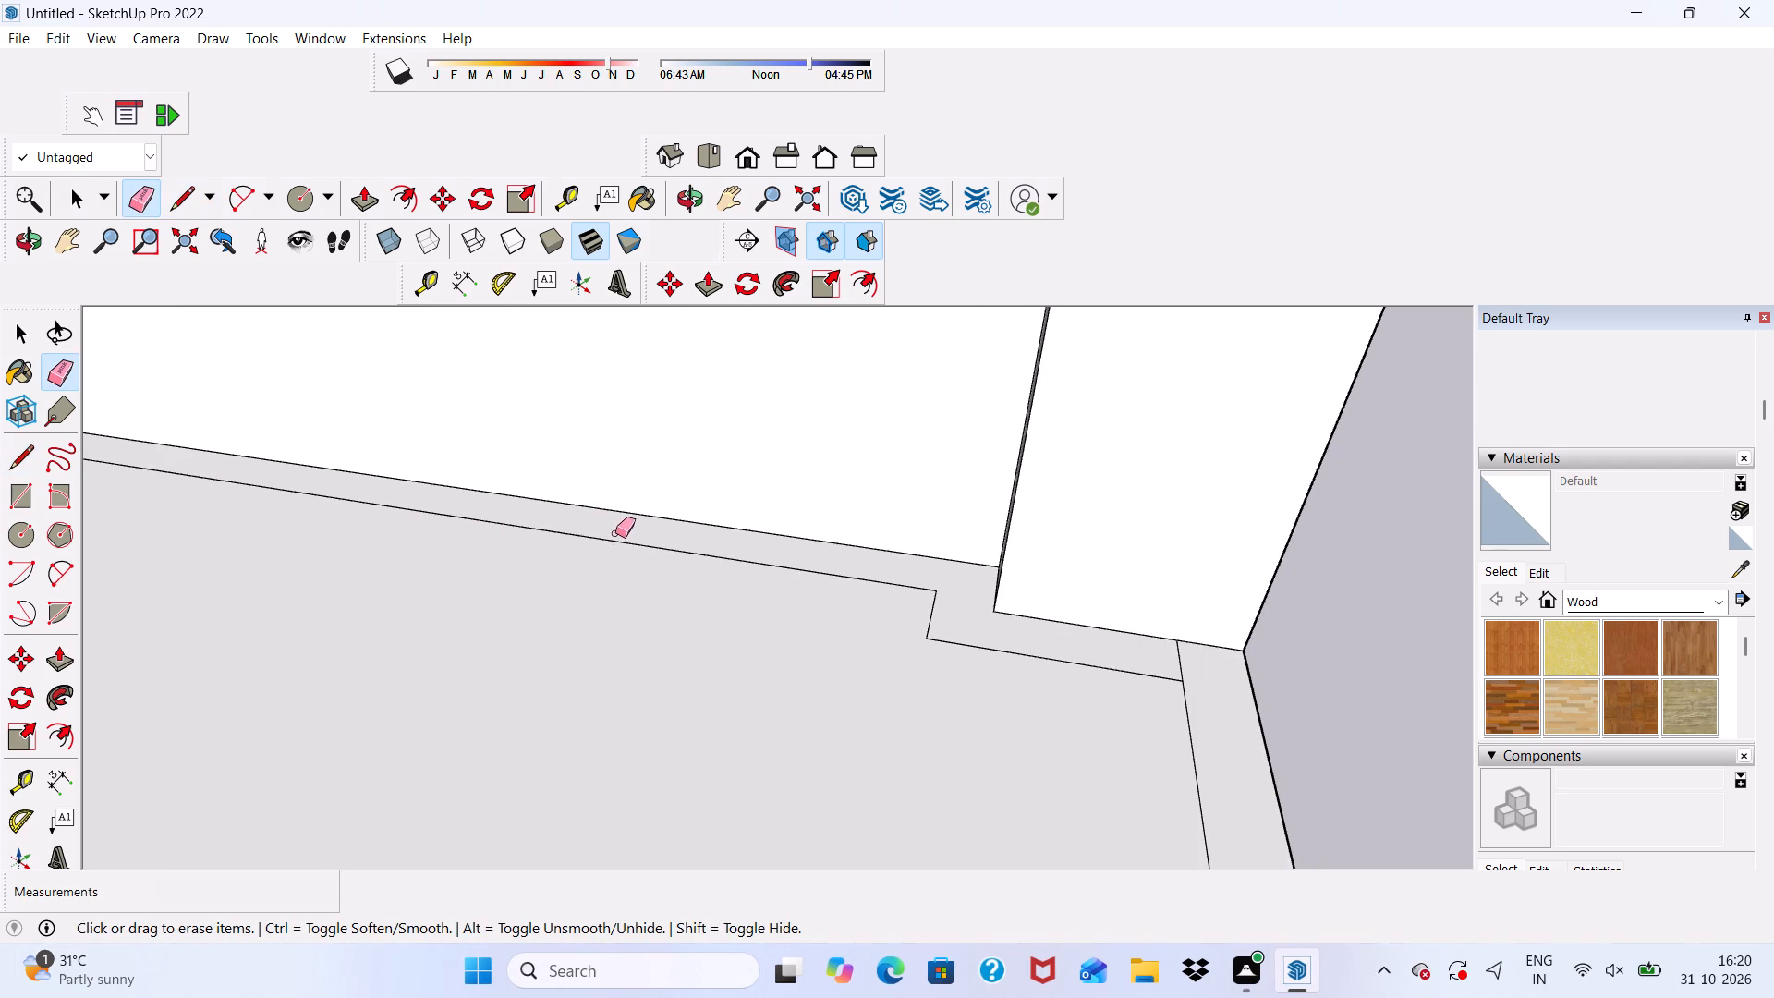
{"action": "left_click_drag", "start_coordinate": [940, 591], "coordinate": [951, 656]}
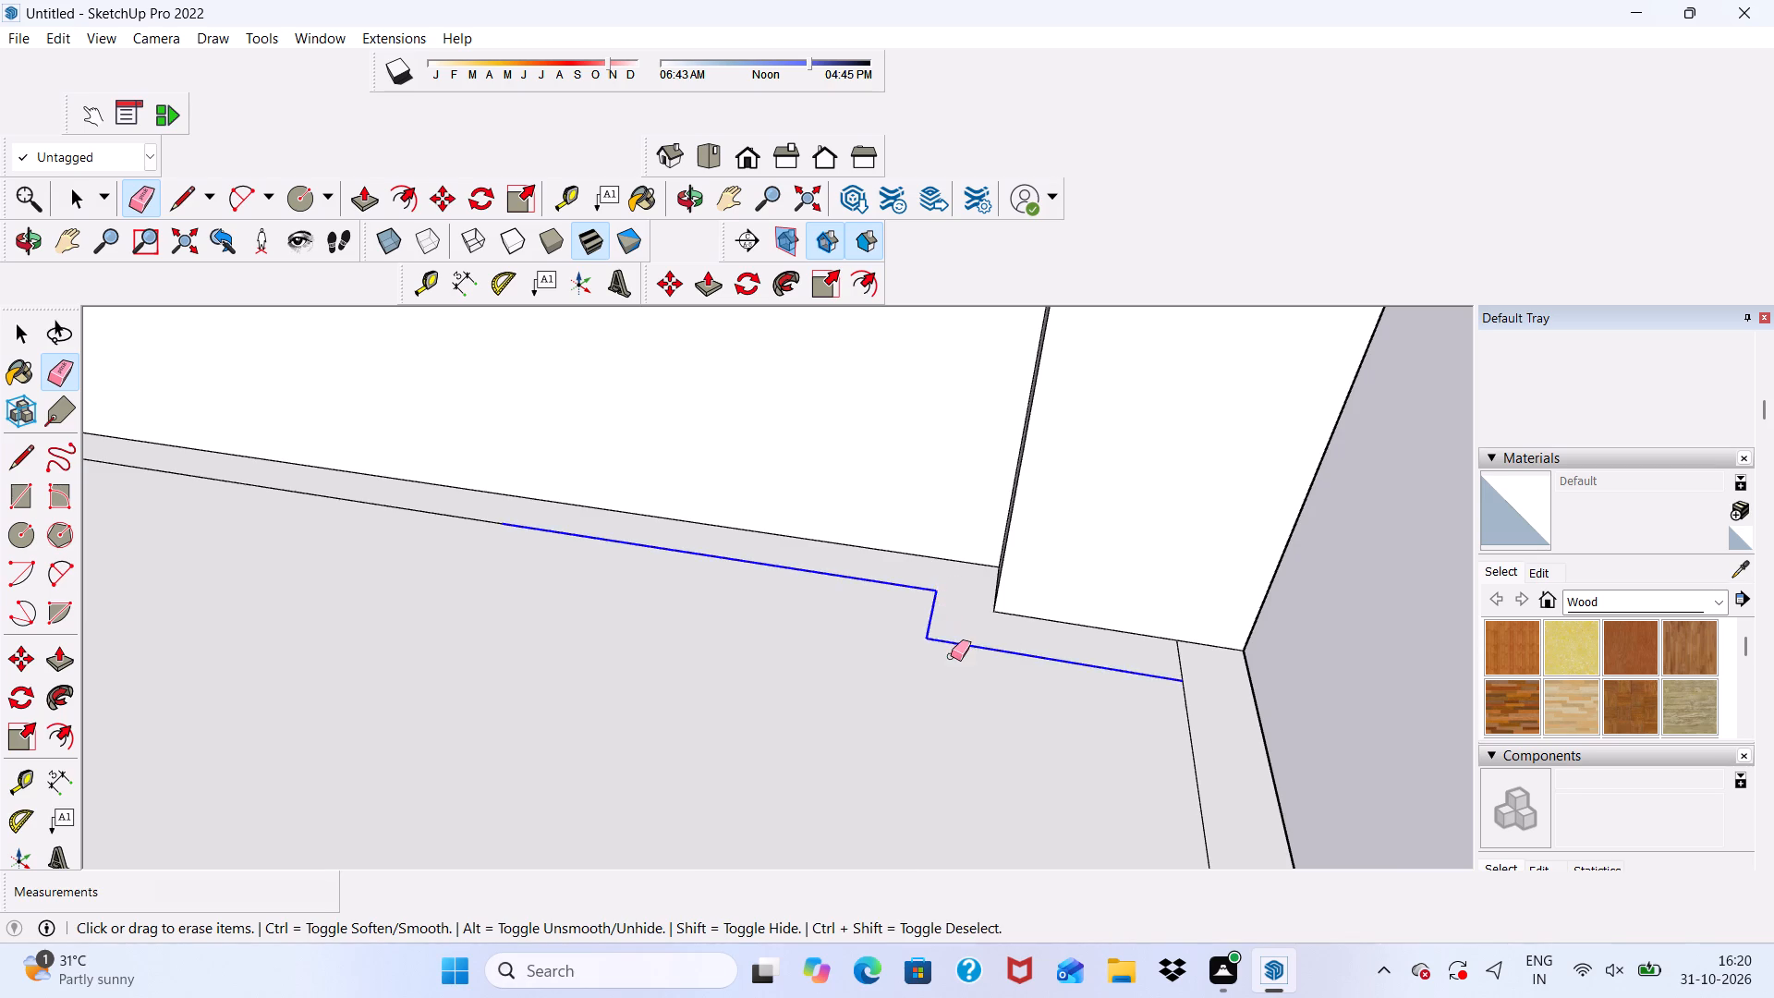
{"action": "left_click_drag", "start_coordinate": [951, 656], "coordinate": [954, 660]}
{"action": "scroll", "coordinate": [967, 638], "scroll_direction": "down", "scroll_amount": 13}
{"action": "scroll", "coordinate": [851, 587], "scroll_direction": "up", "scroll_amount": 5}
{"action": "left_click_drag", "start_coordinate": [717, 578], "coordinate": [717, 579]}
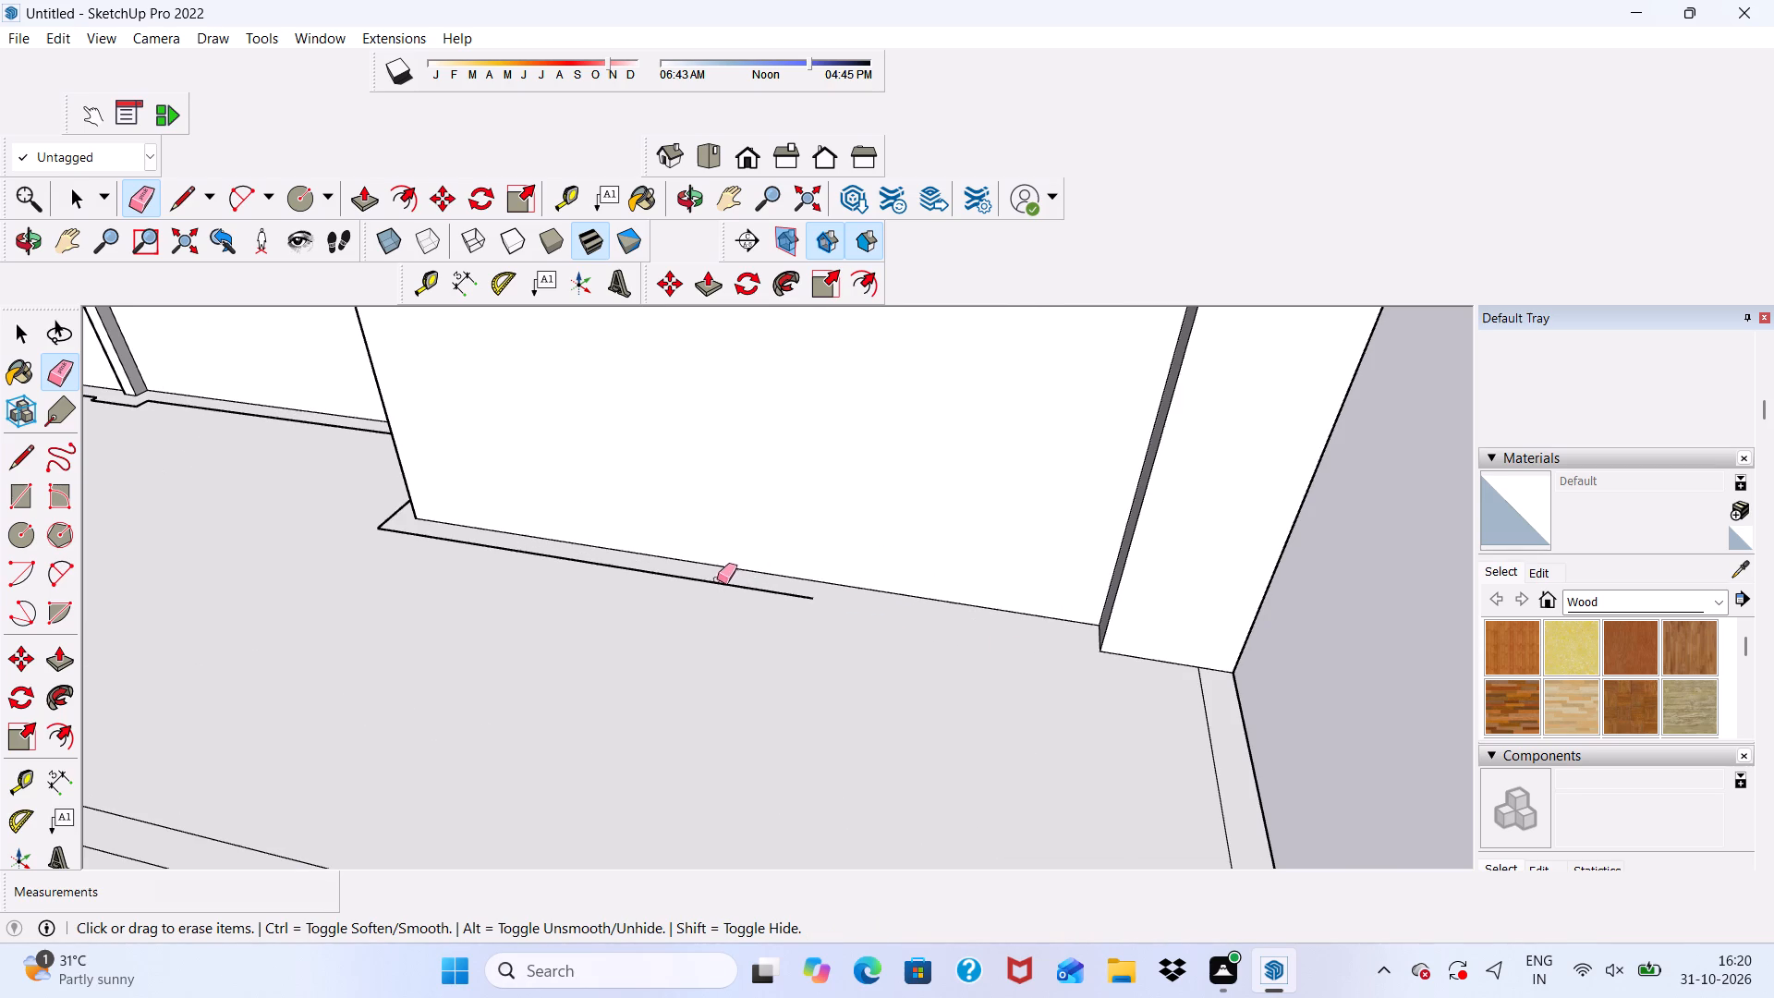
{"action": "left_click_drag", "start_coordinate": [717, 579], "coordinate": [714, 593]}
Erase the stepped offset line on the floor that runs along the door wall and around the door frame.
{"action": "scroll", "coordinate": [711, 590], "scroll_direction": "down", "scroll_amount": 13}
{"action": "scroll", "coordinate": [737, 589], "scroll_direction": "up", "scroll_amount": 6}
{"action": "scroll", "coordinate": [534, 487], "scroll_direction": "up", "scroll_amount": 9}
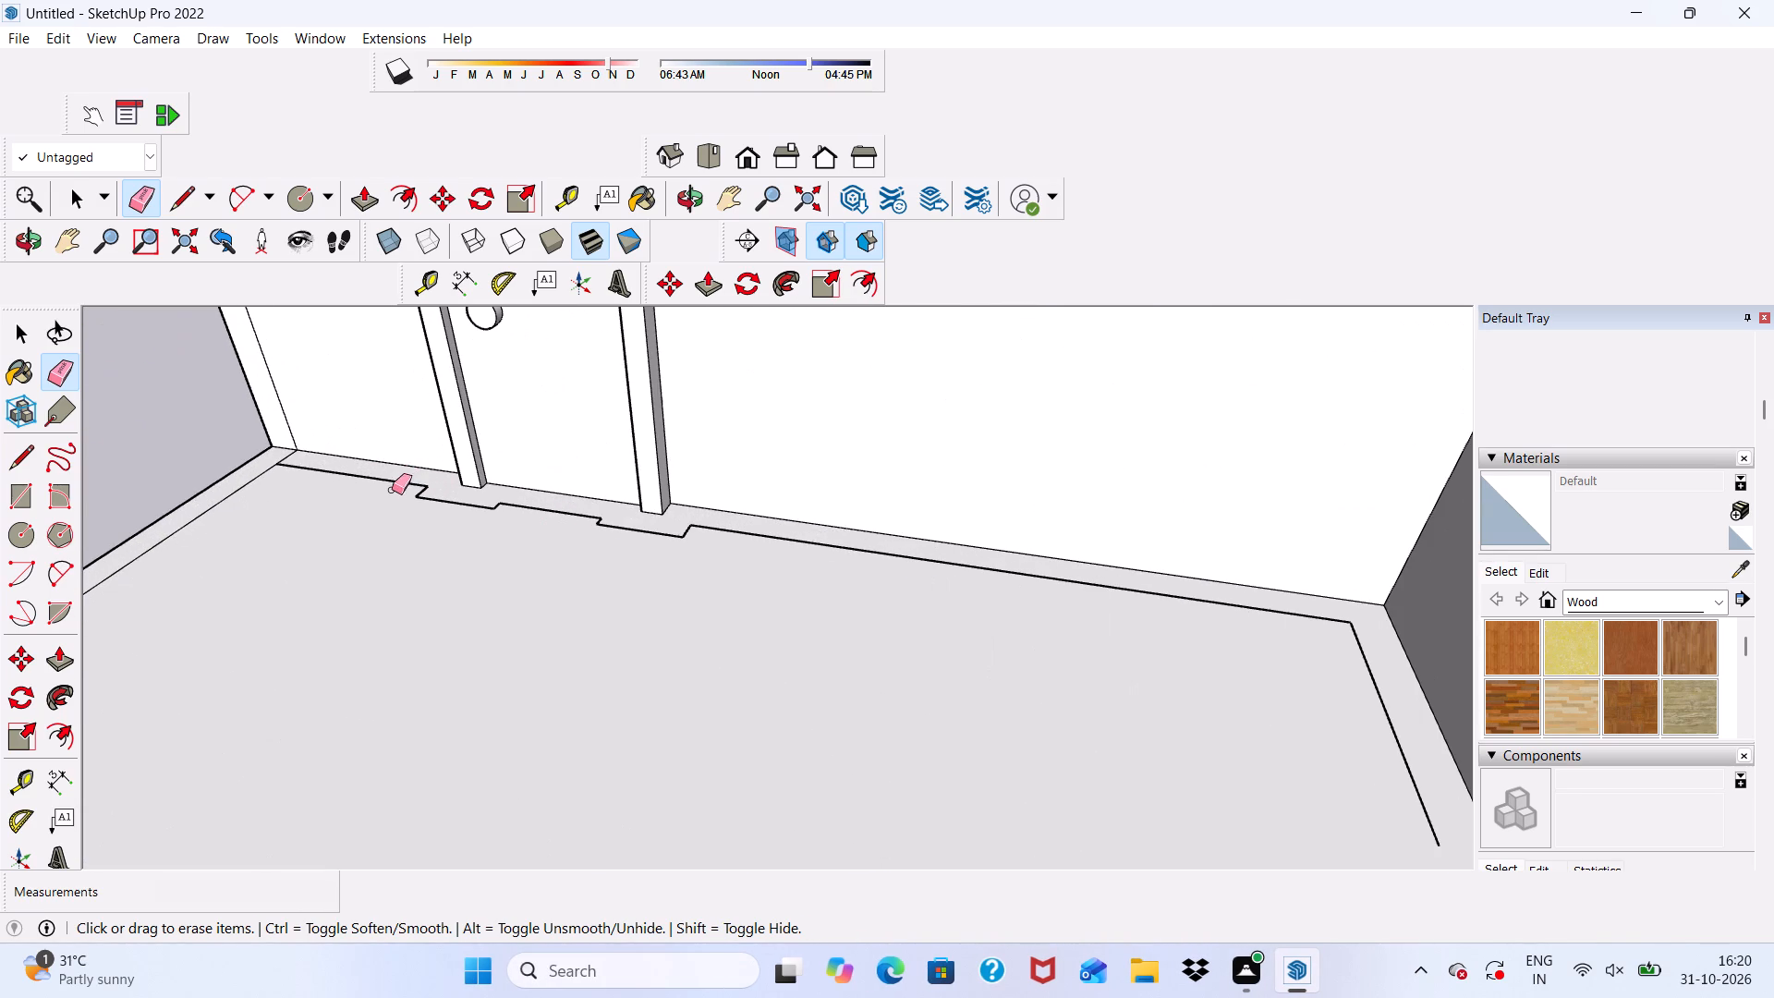
{"action": "left_click_drag", "start_coordinate": [390, 474], "coordinate": [418, 486]}
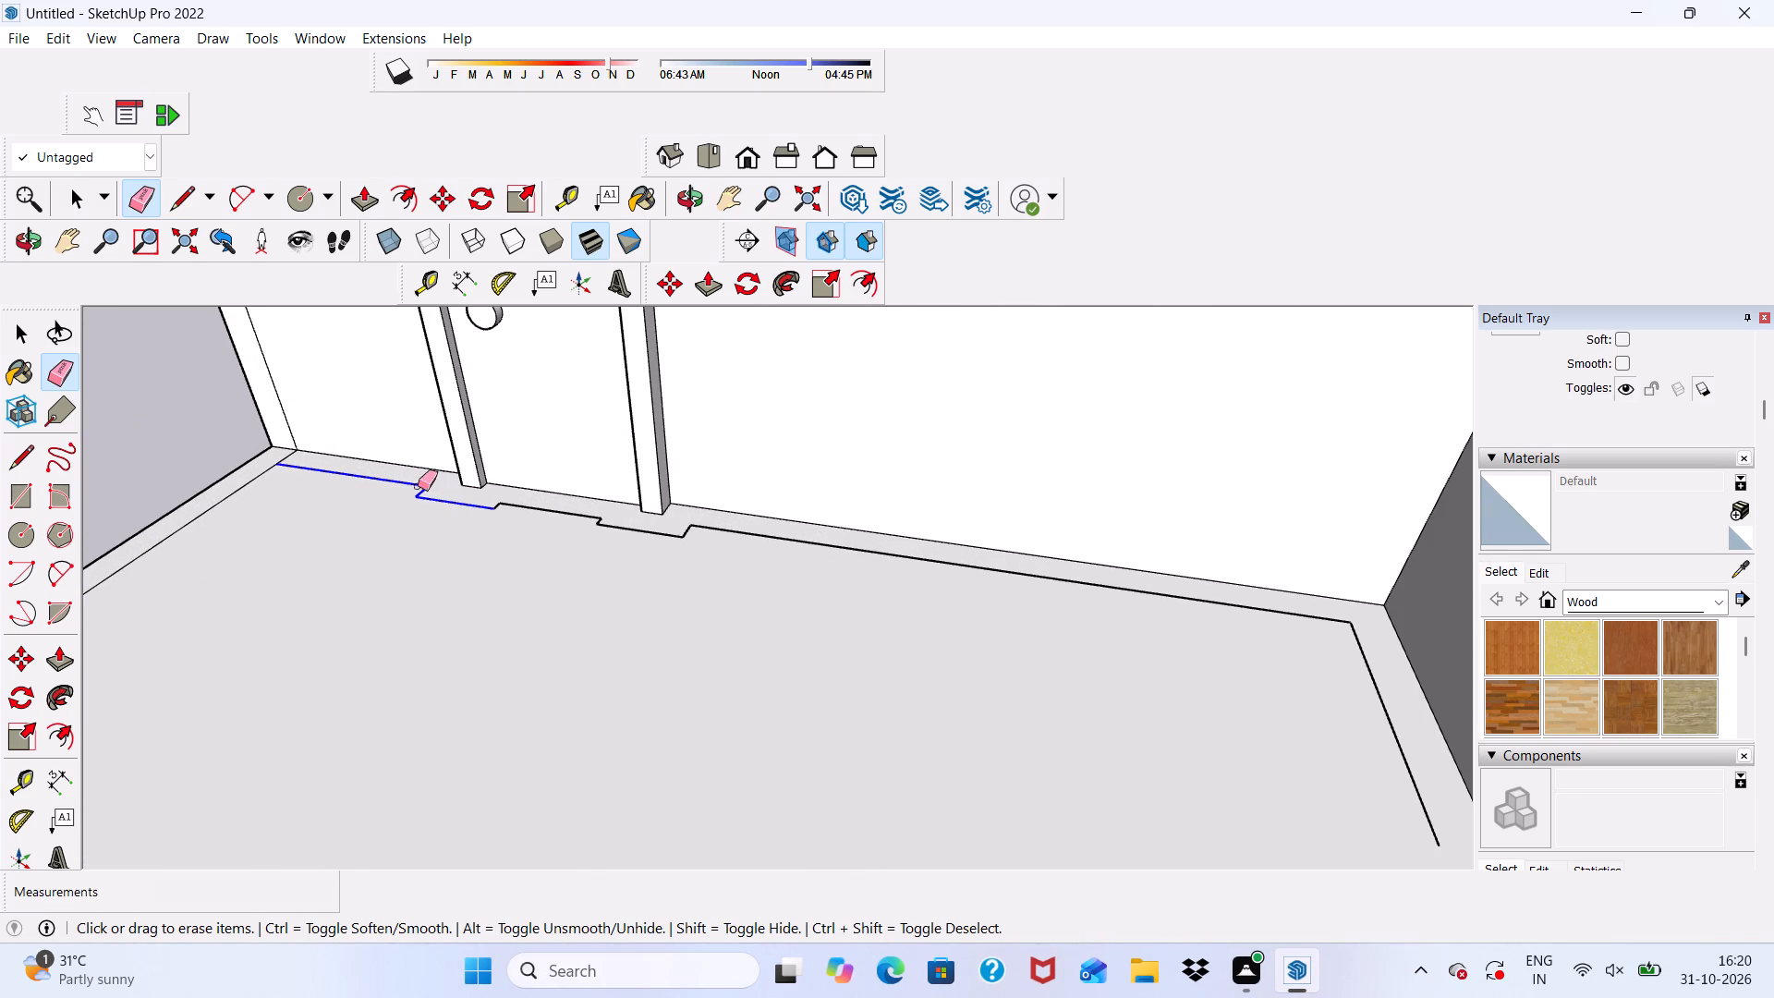
{"action": "left_click_drag", "start_coordinate": [418, 486], "coordinate": [705, 530]}
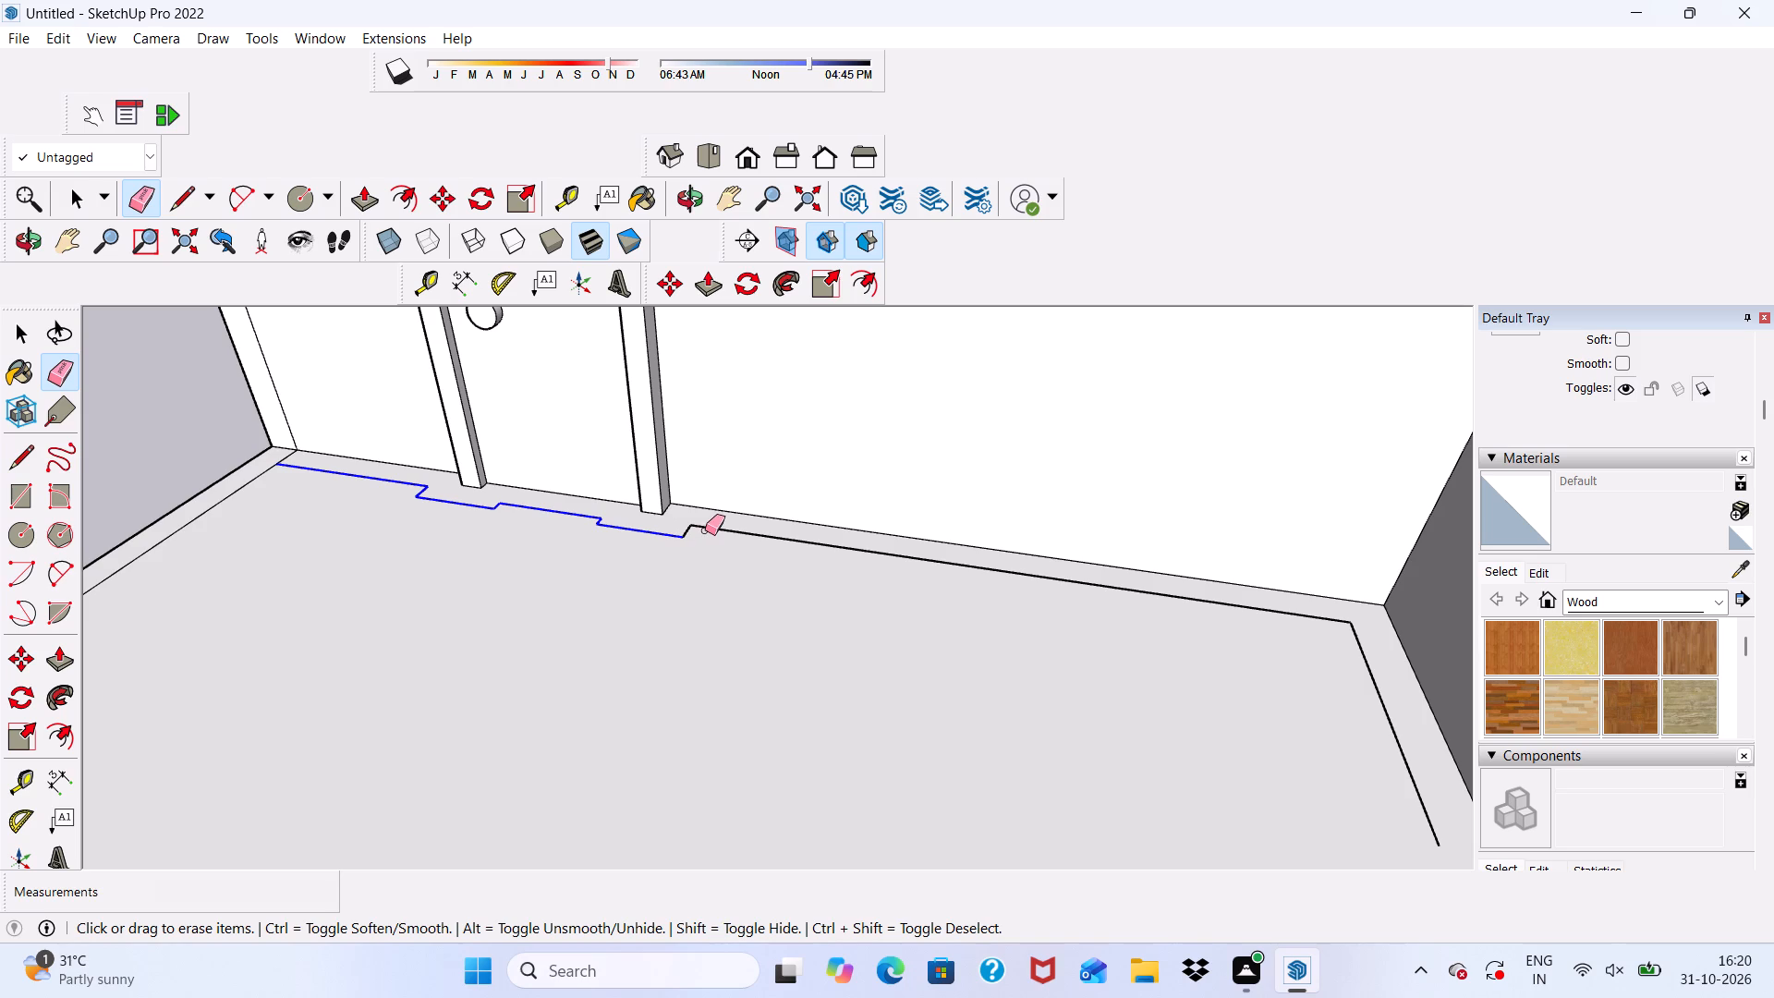
{"action": "left_click_drag", "start_coordinate": [705, 530], "coordinate": [685, 534]}
{"action": "scroll", "coordinate": [670, 504], "scroll_direction": "down", "scroll_amount": 5}
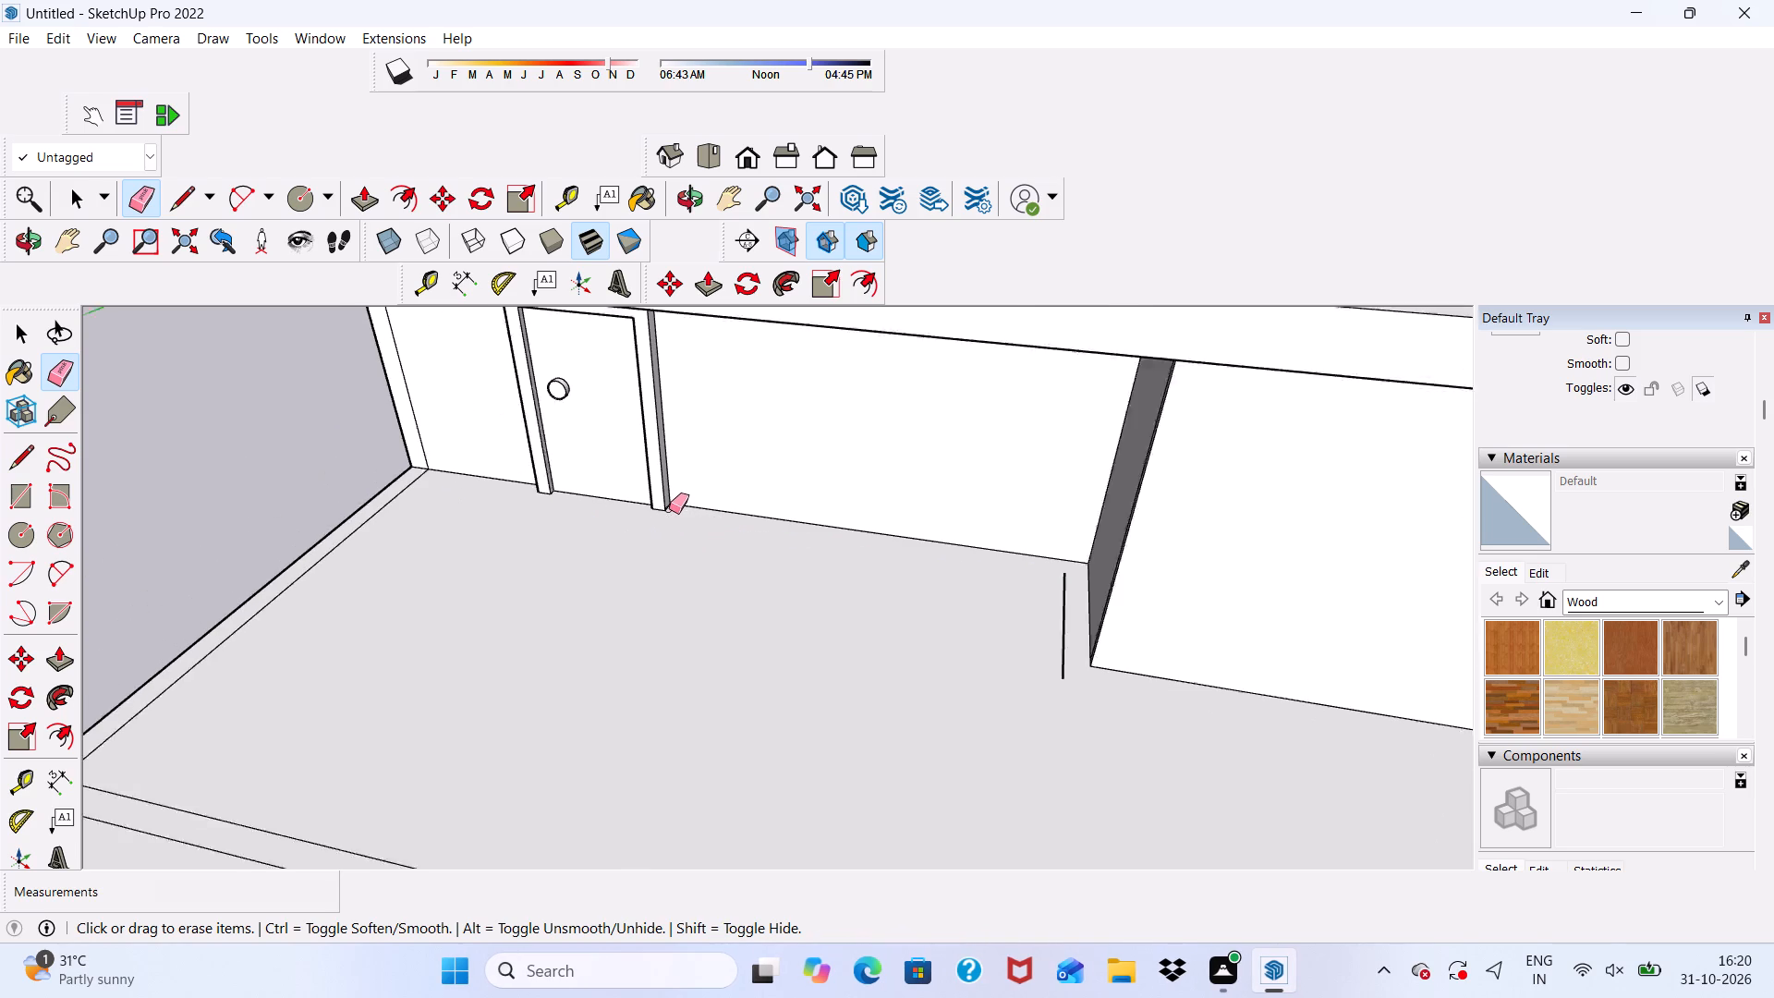
Erase the leftover short offset edge on the floor beside the return wall between the door wall and the protruding wall.
{"action": "scroll", "coordinate": [669, 509], "scroll_direction": "up", "scroll_amount": 1}
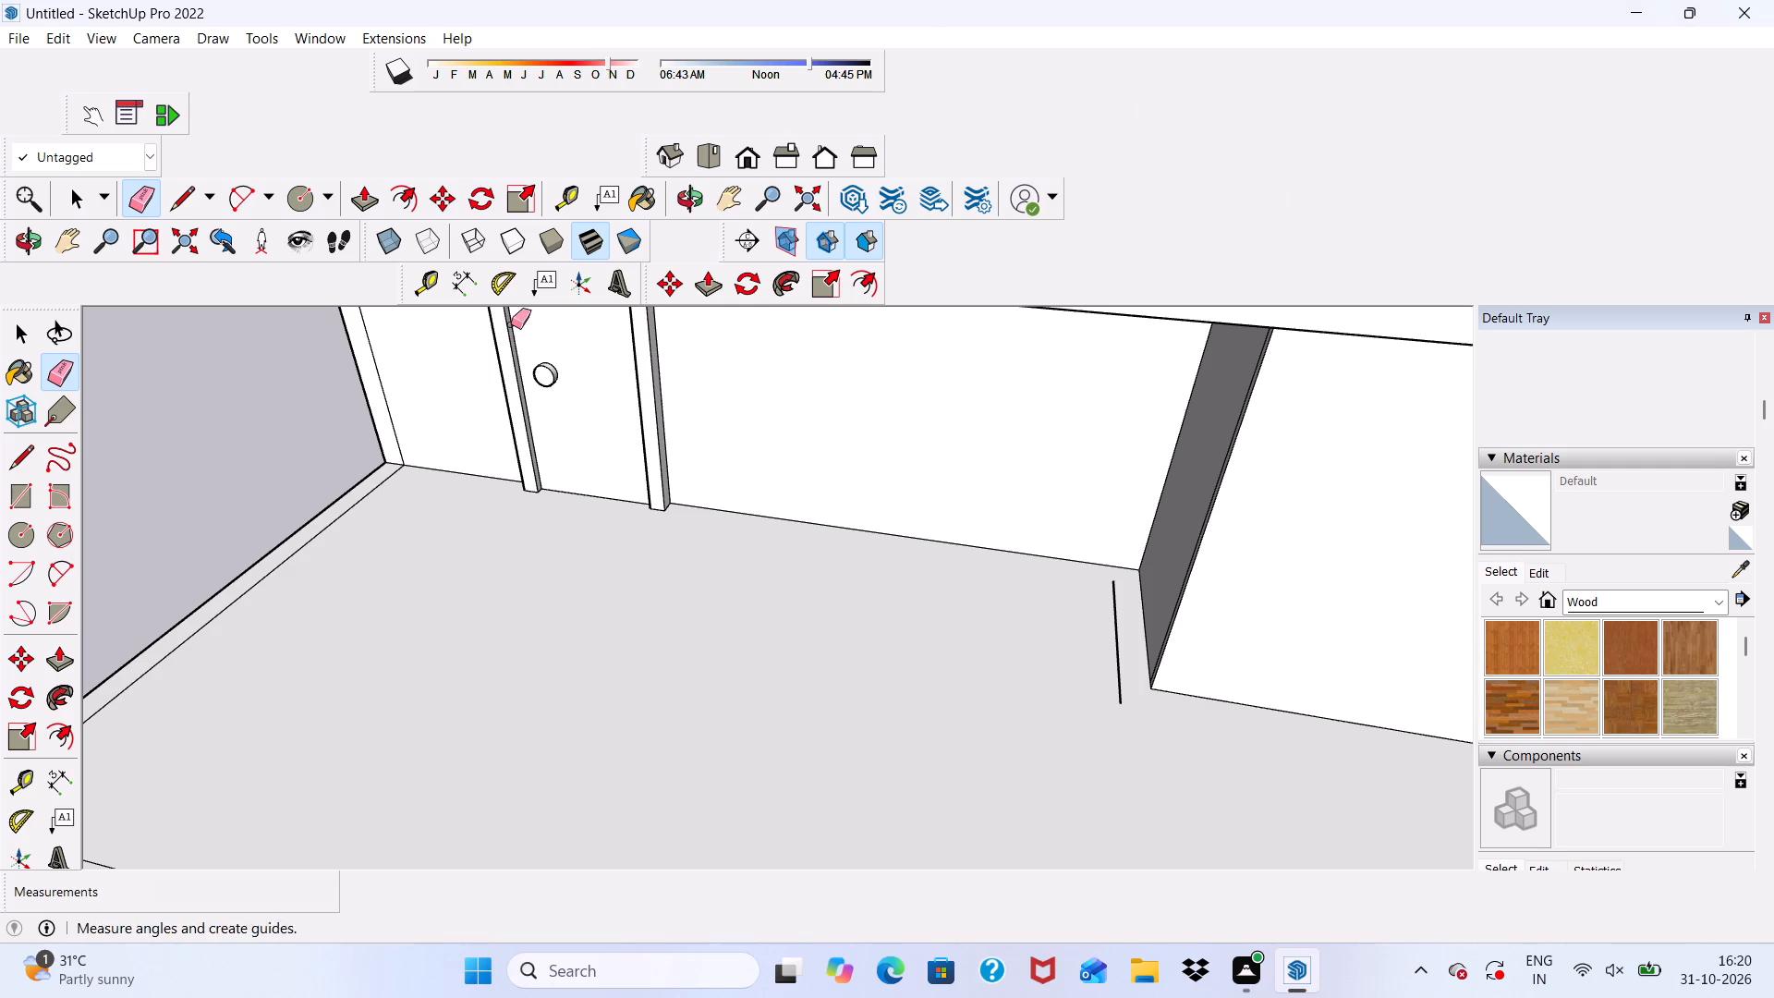
{"action": "left_click_drag", "start_coordinate": [1106, 652], "coordinate": [1121, 674]}
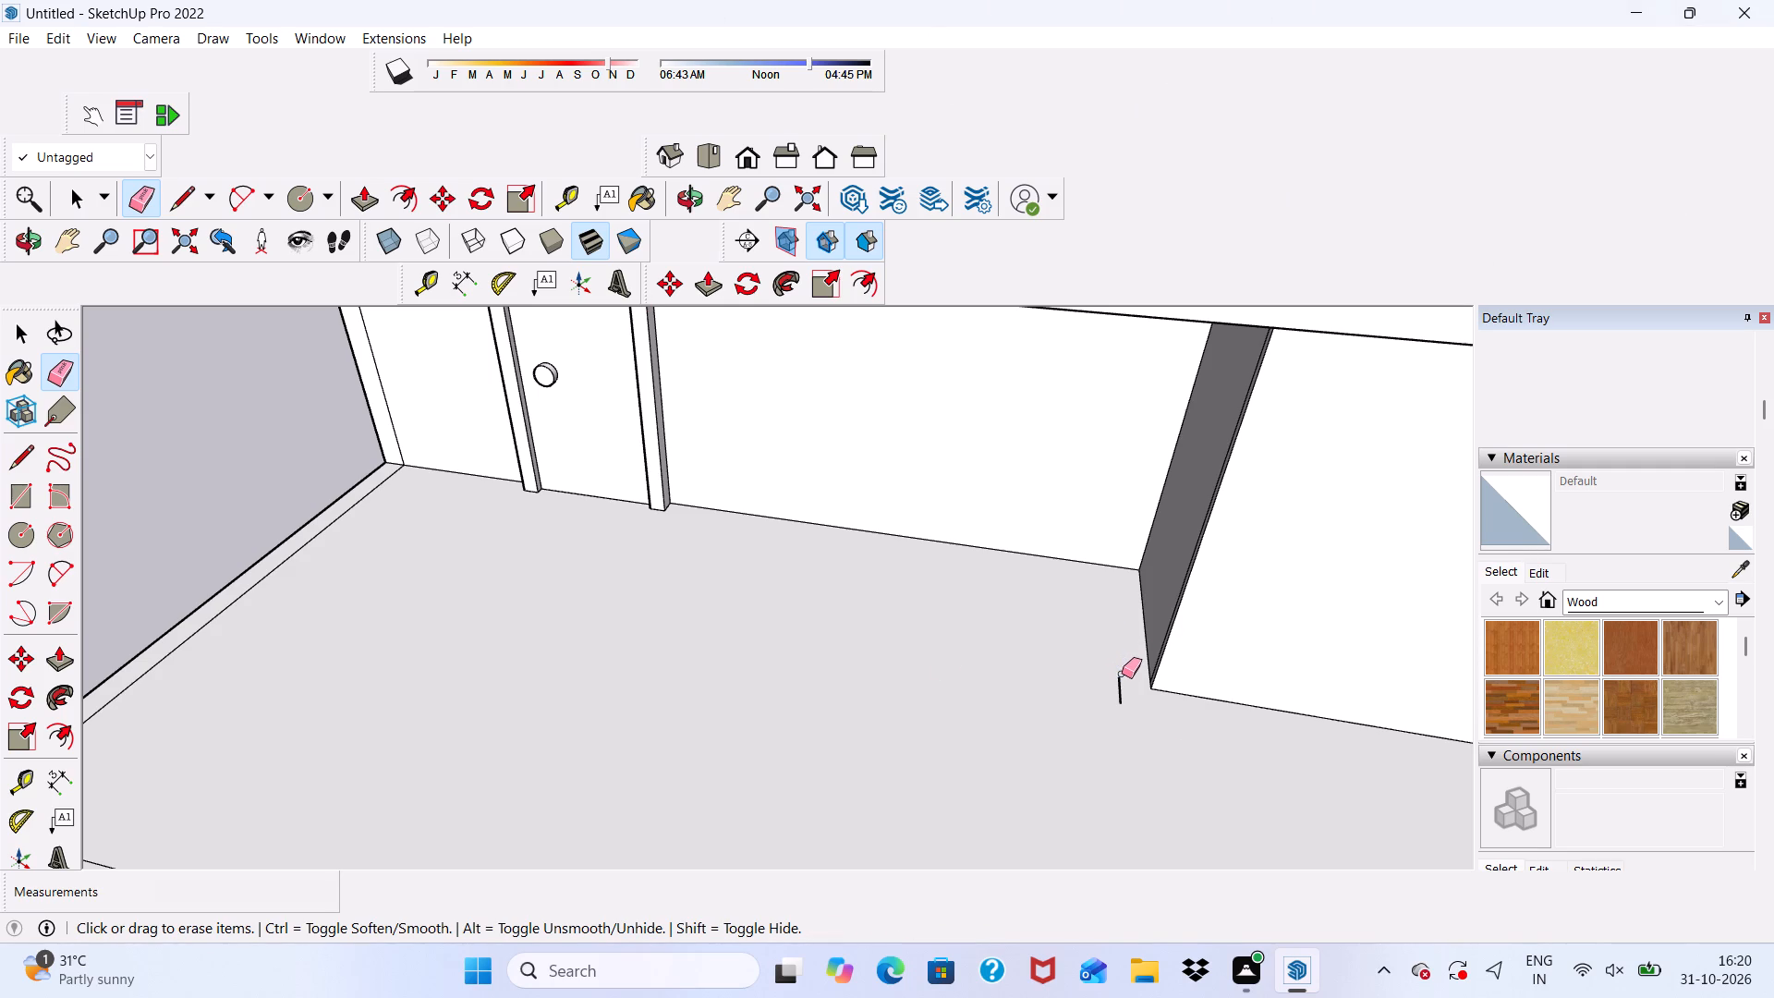
{"action": "left_click", "coordinate": [1117, 606]}
{"action": "key", "text": "space"}
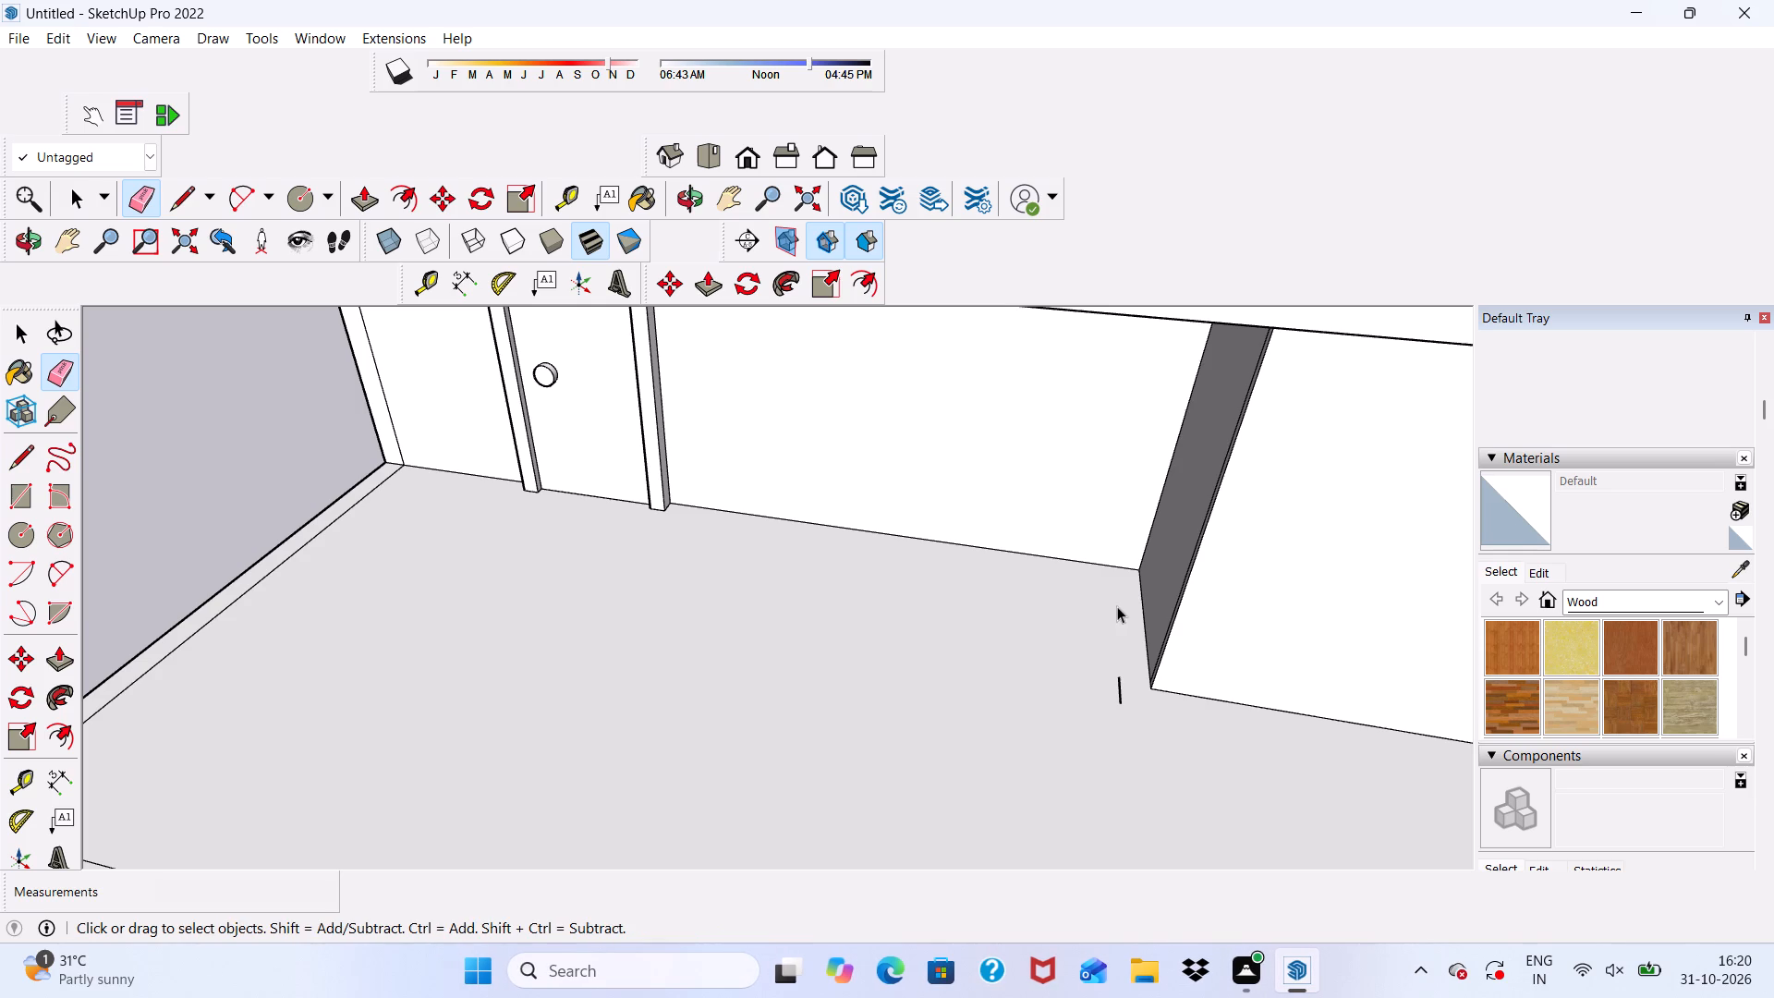
{"action": "scroll", "coordinate": [1126, 570], "scroll_direction": "down", "scroll_amount": 4}
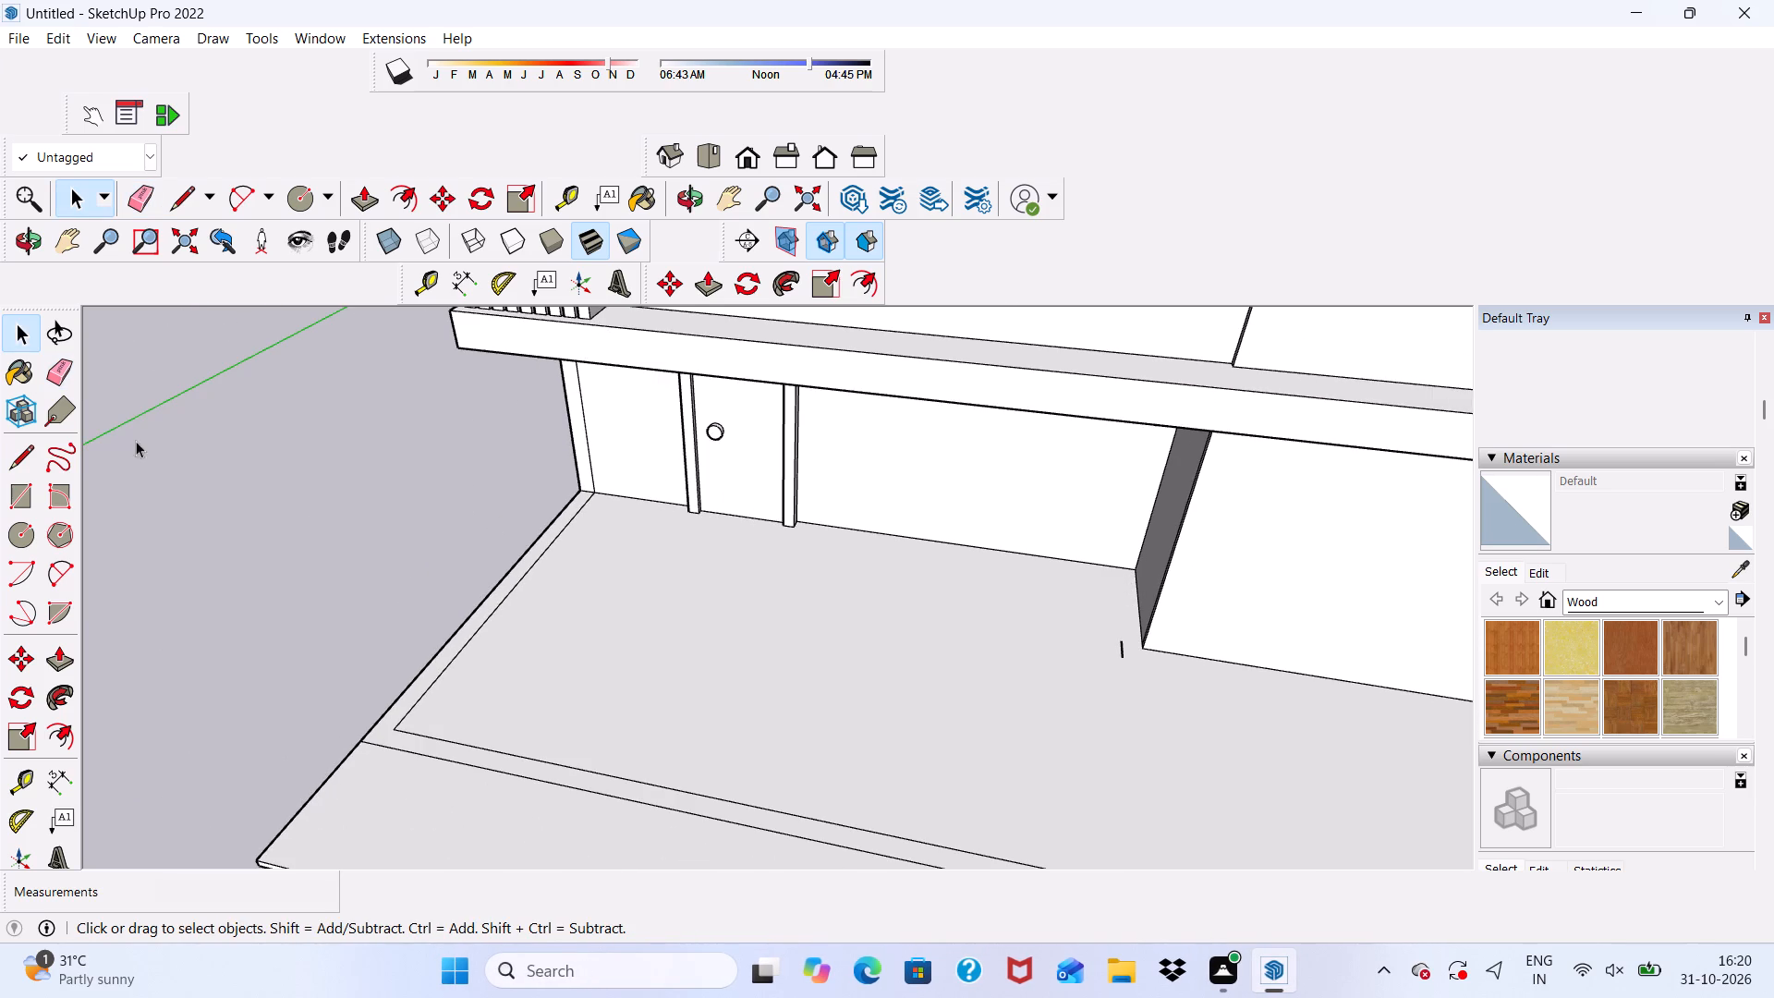
{"action": "left_click", "coordinate": [138, 191]}
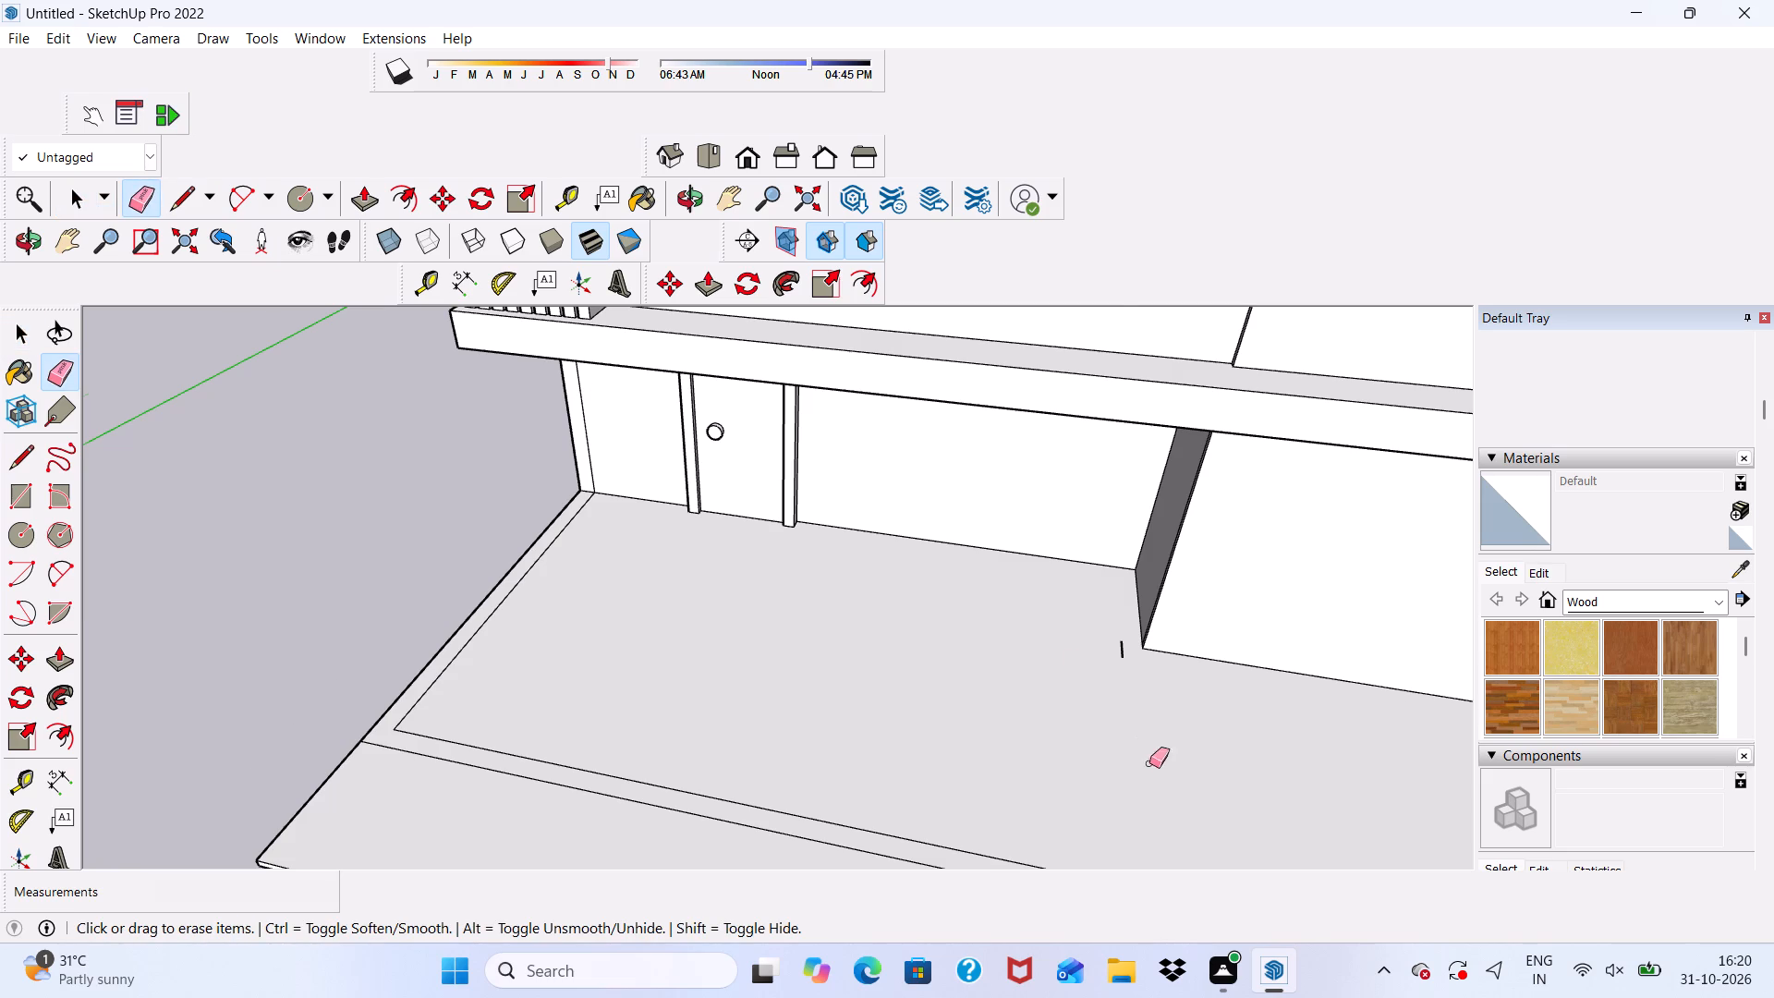
{"action": "scroll", "coordinate": [1154, 769], "scroll_direction": "up", "scroll_amount": 10}
{"action": "left_click_drag", "start_coordinate": [1049, 581], "coordinate": [1065, 607]}
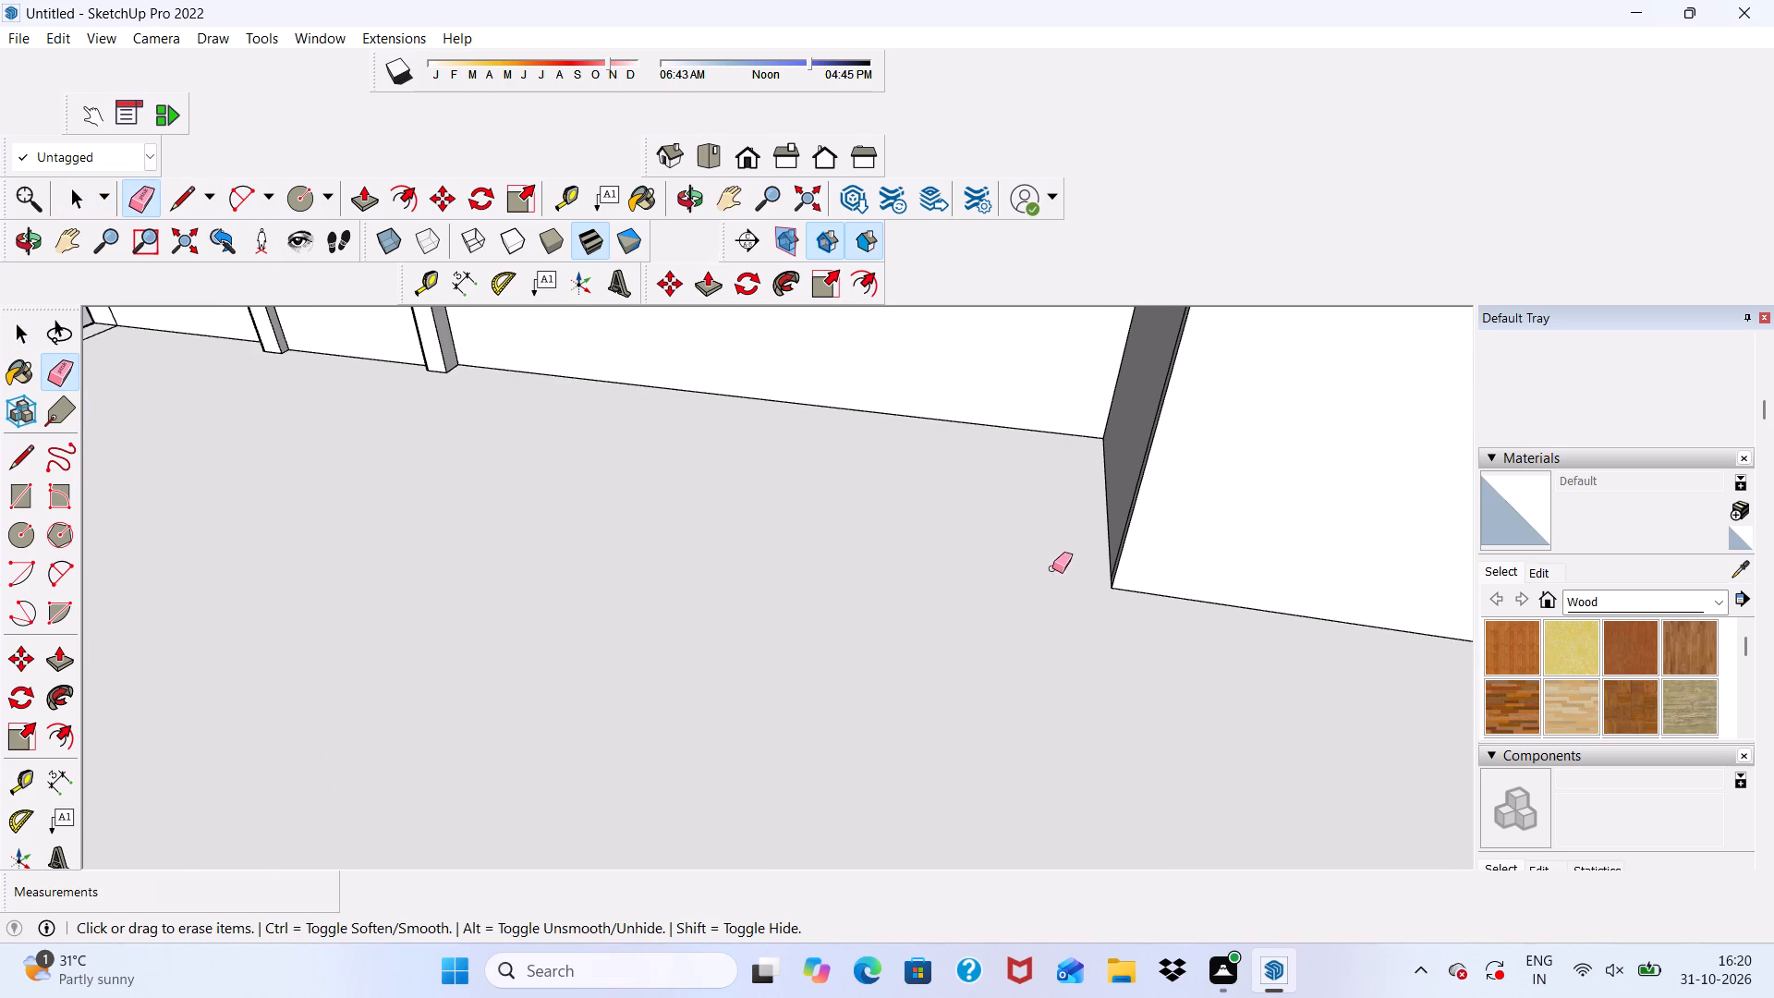
{"action": "scroll", "coordinate": [1041, 566], "scroll_direction": "down", "scroll_amount": 9}
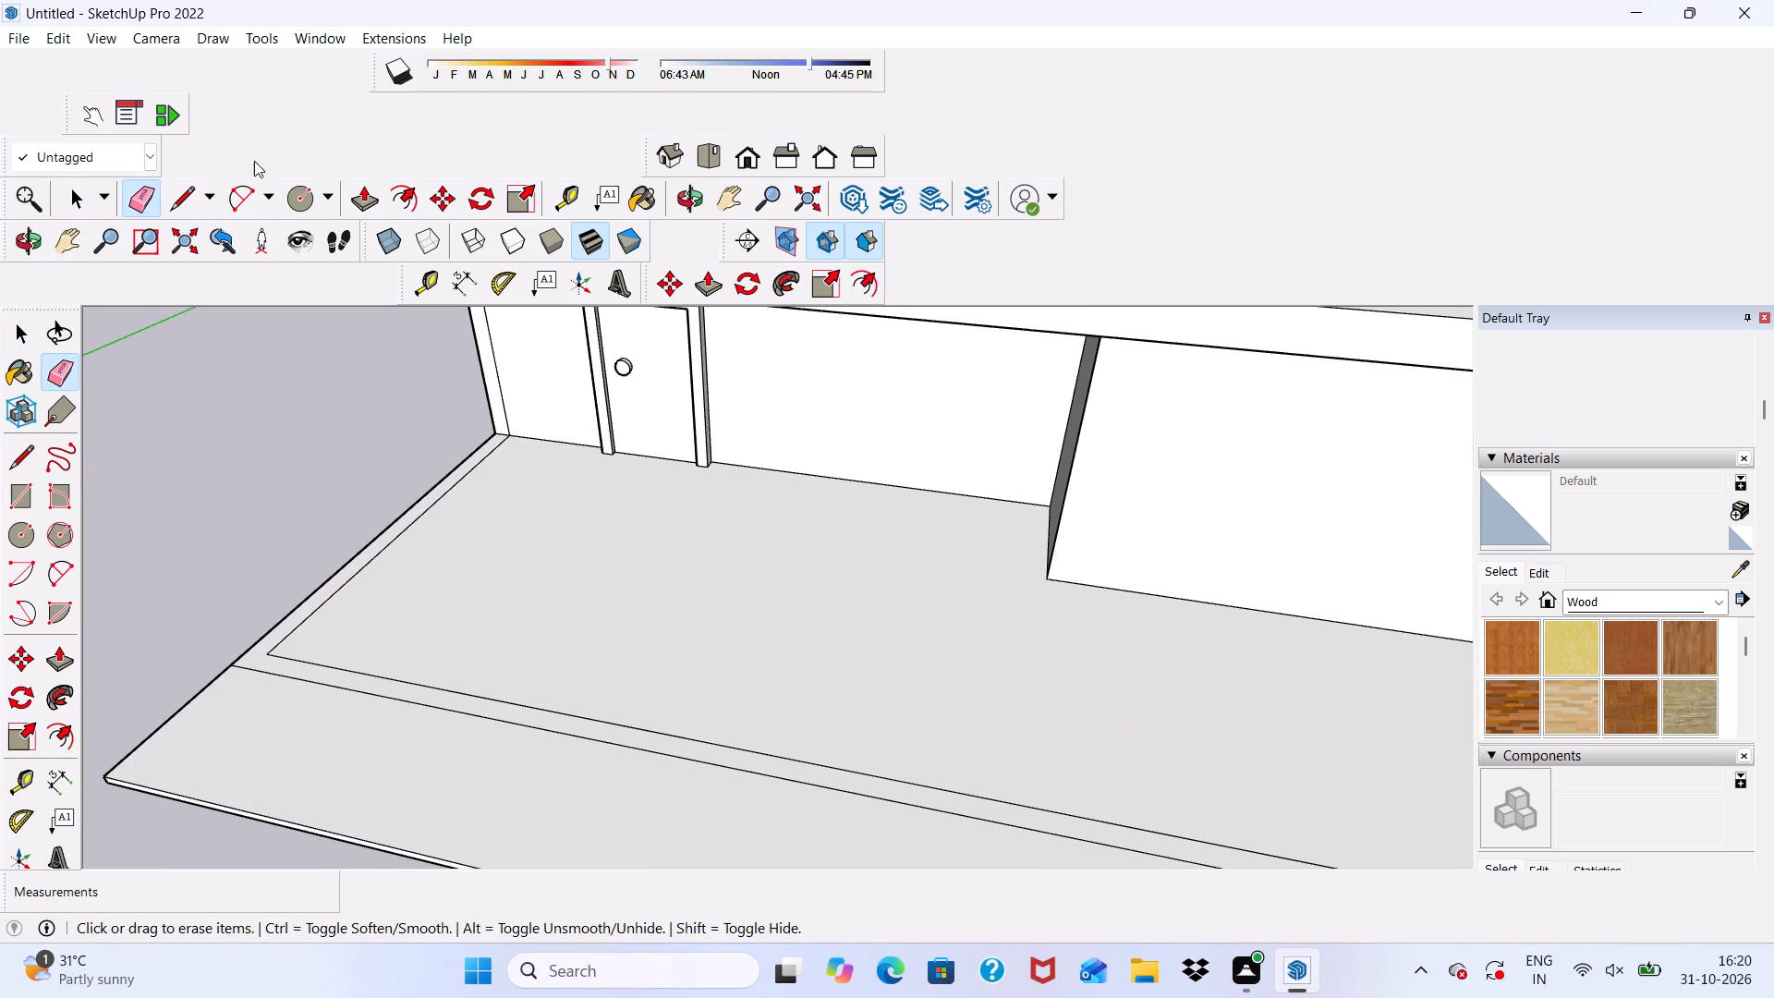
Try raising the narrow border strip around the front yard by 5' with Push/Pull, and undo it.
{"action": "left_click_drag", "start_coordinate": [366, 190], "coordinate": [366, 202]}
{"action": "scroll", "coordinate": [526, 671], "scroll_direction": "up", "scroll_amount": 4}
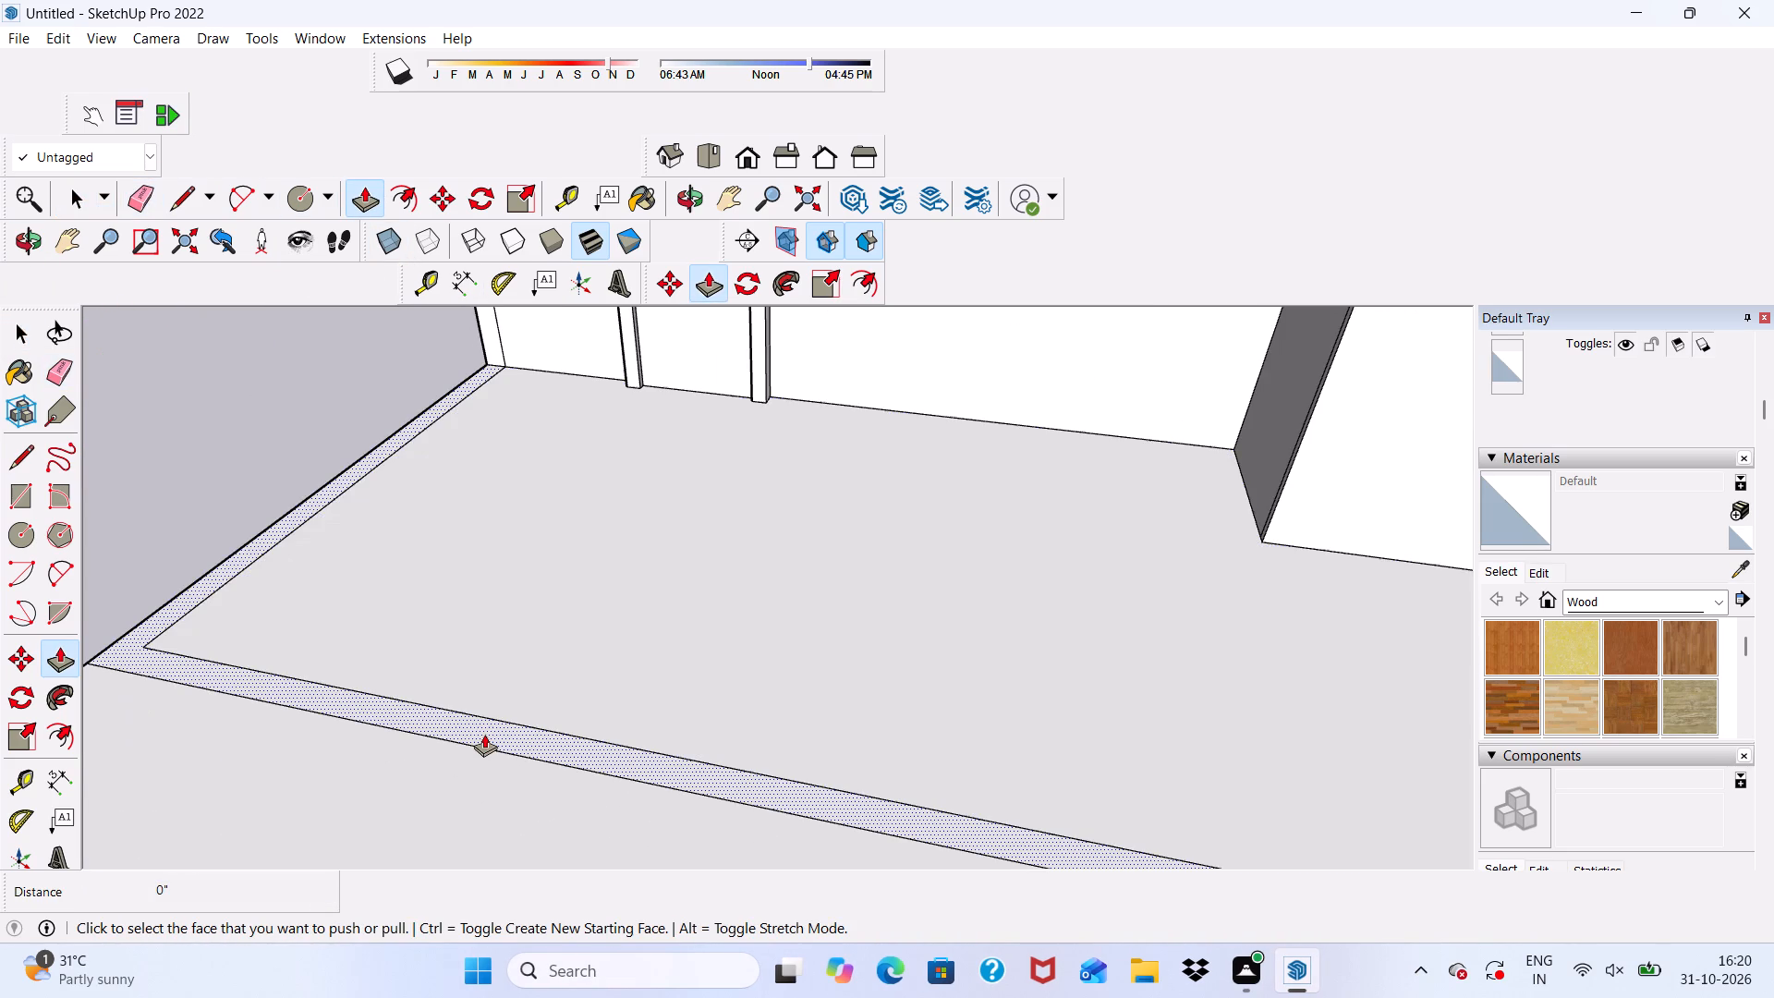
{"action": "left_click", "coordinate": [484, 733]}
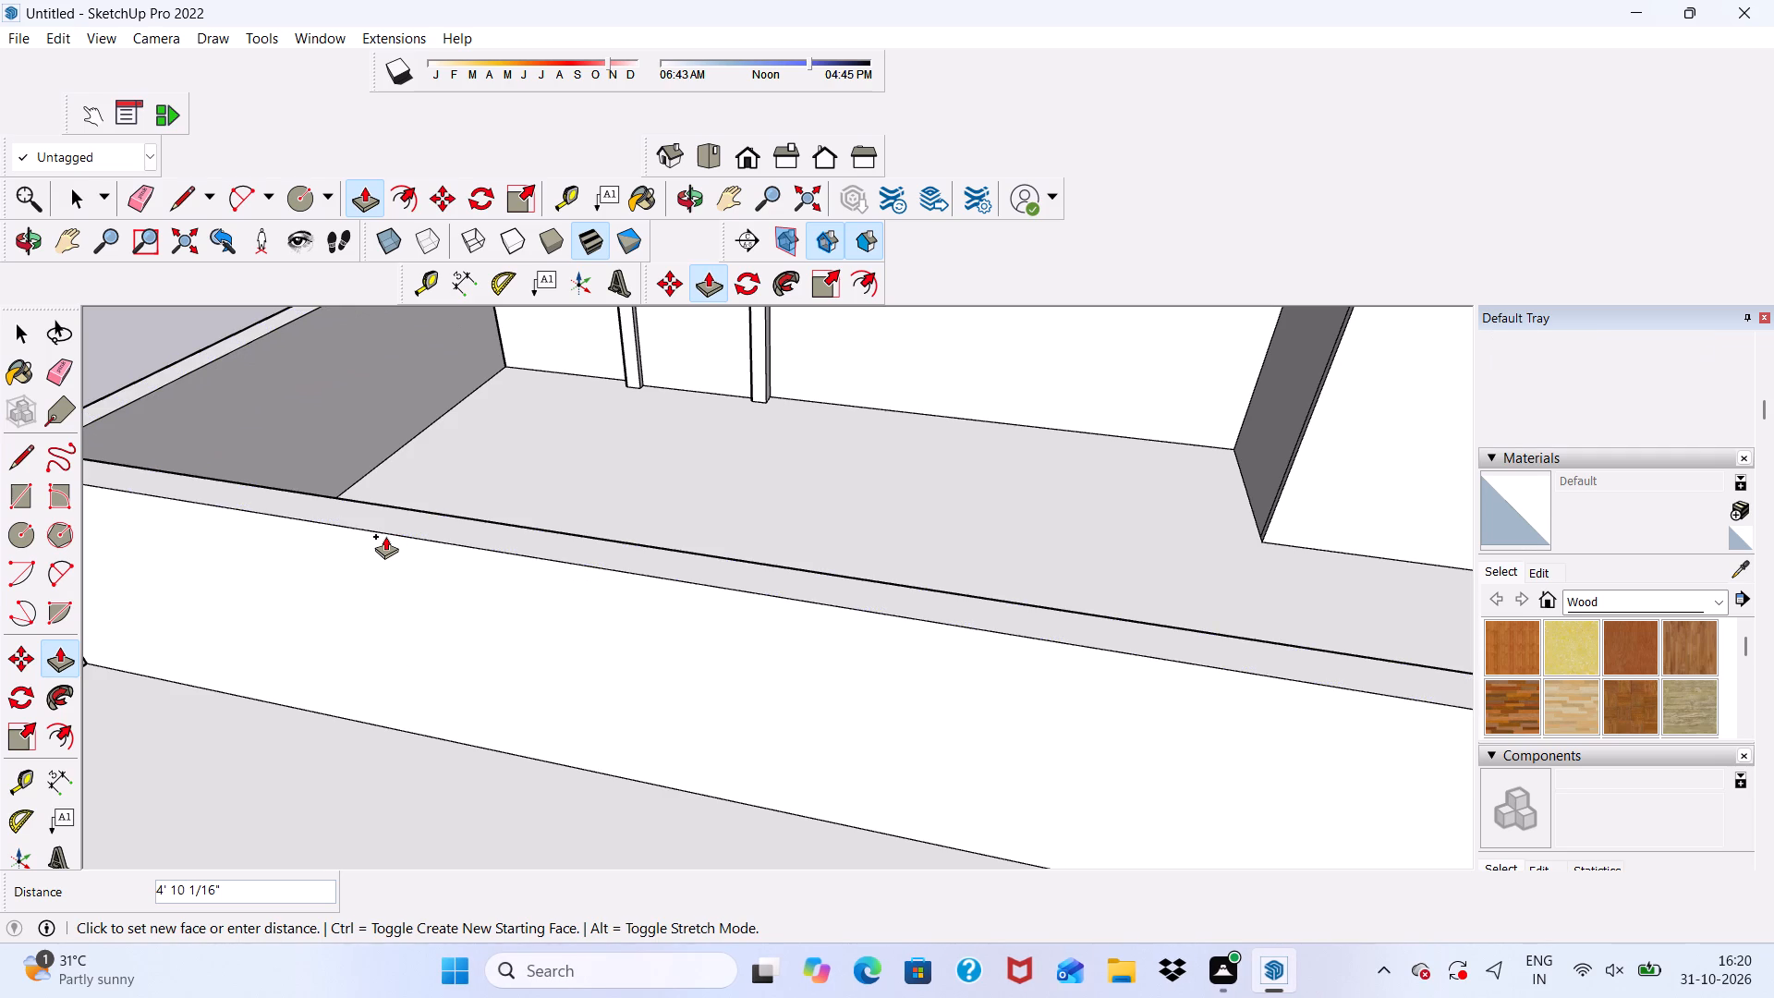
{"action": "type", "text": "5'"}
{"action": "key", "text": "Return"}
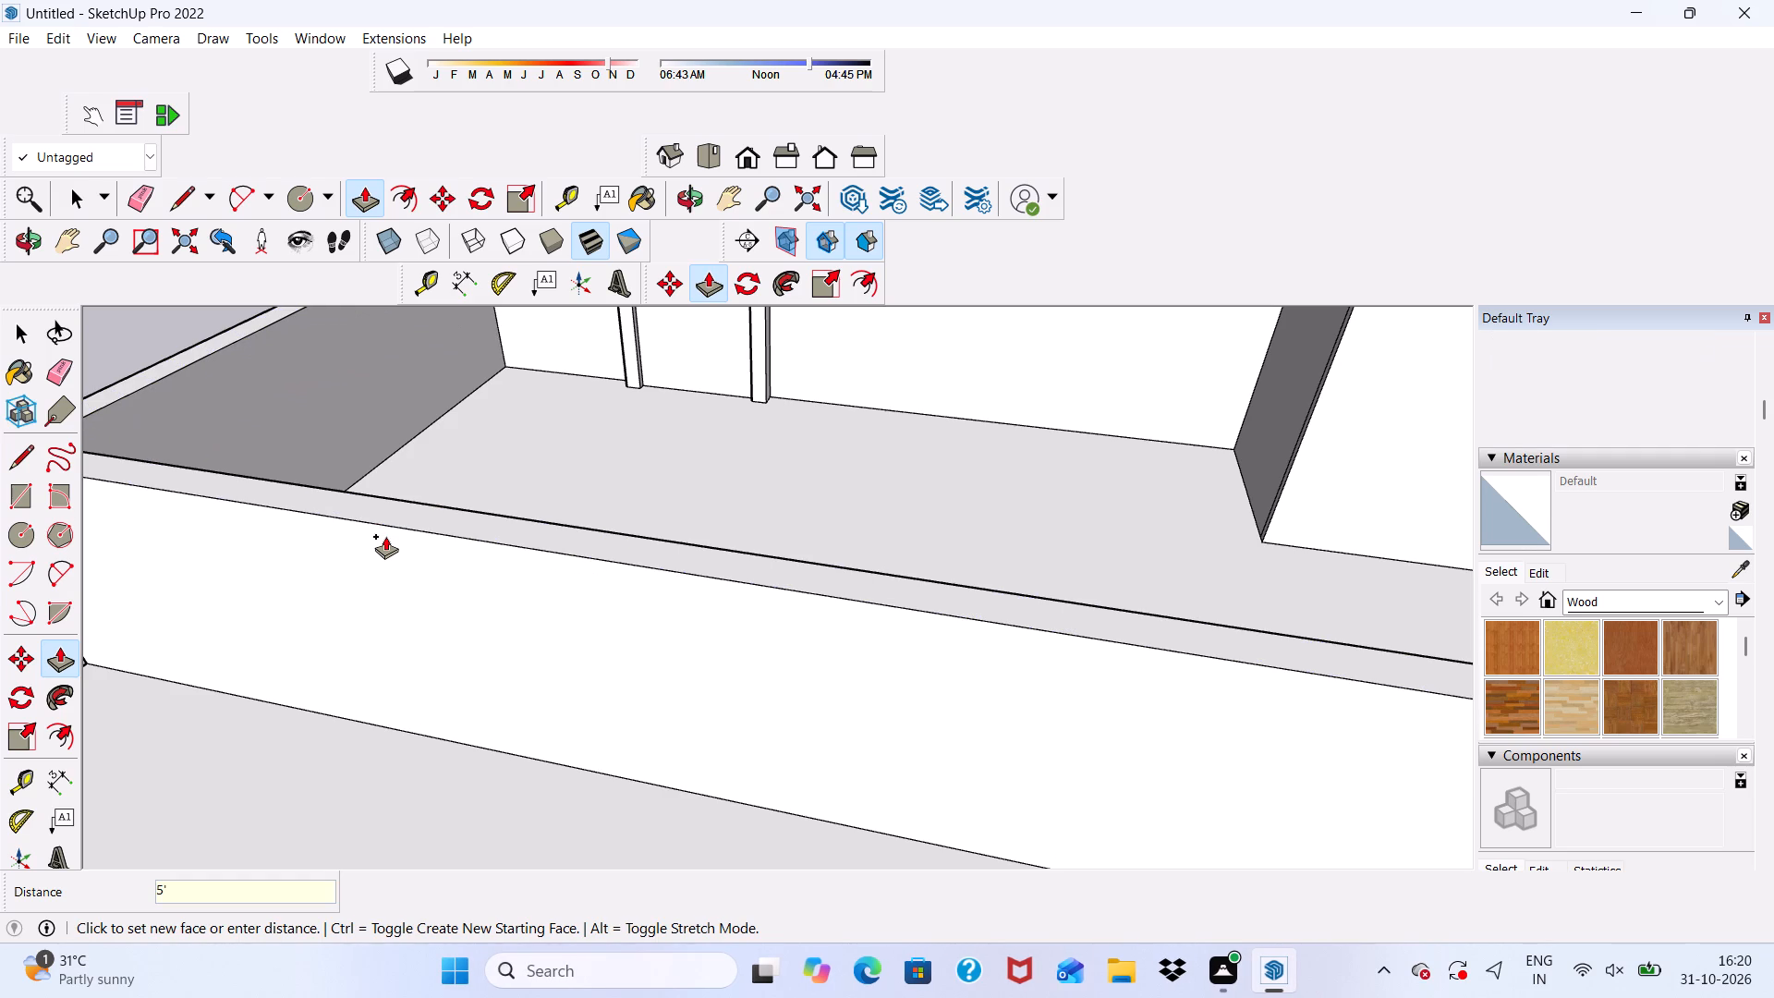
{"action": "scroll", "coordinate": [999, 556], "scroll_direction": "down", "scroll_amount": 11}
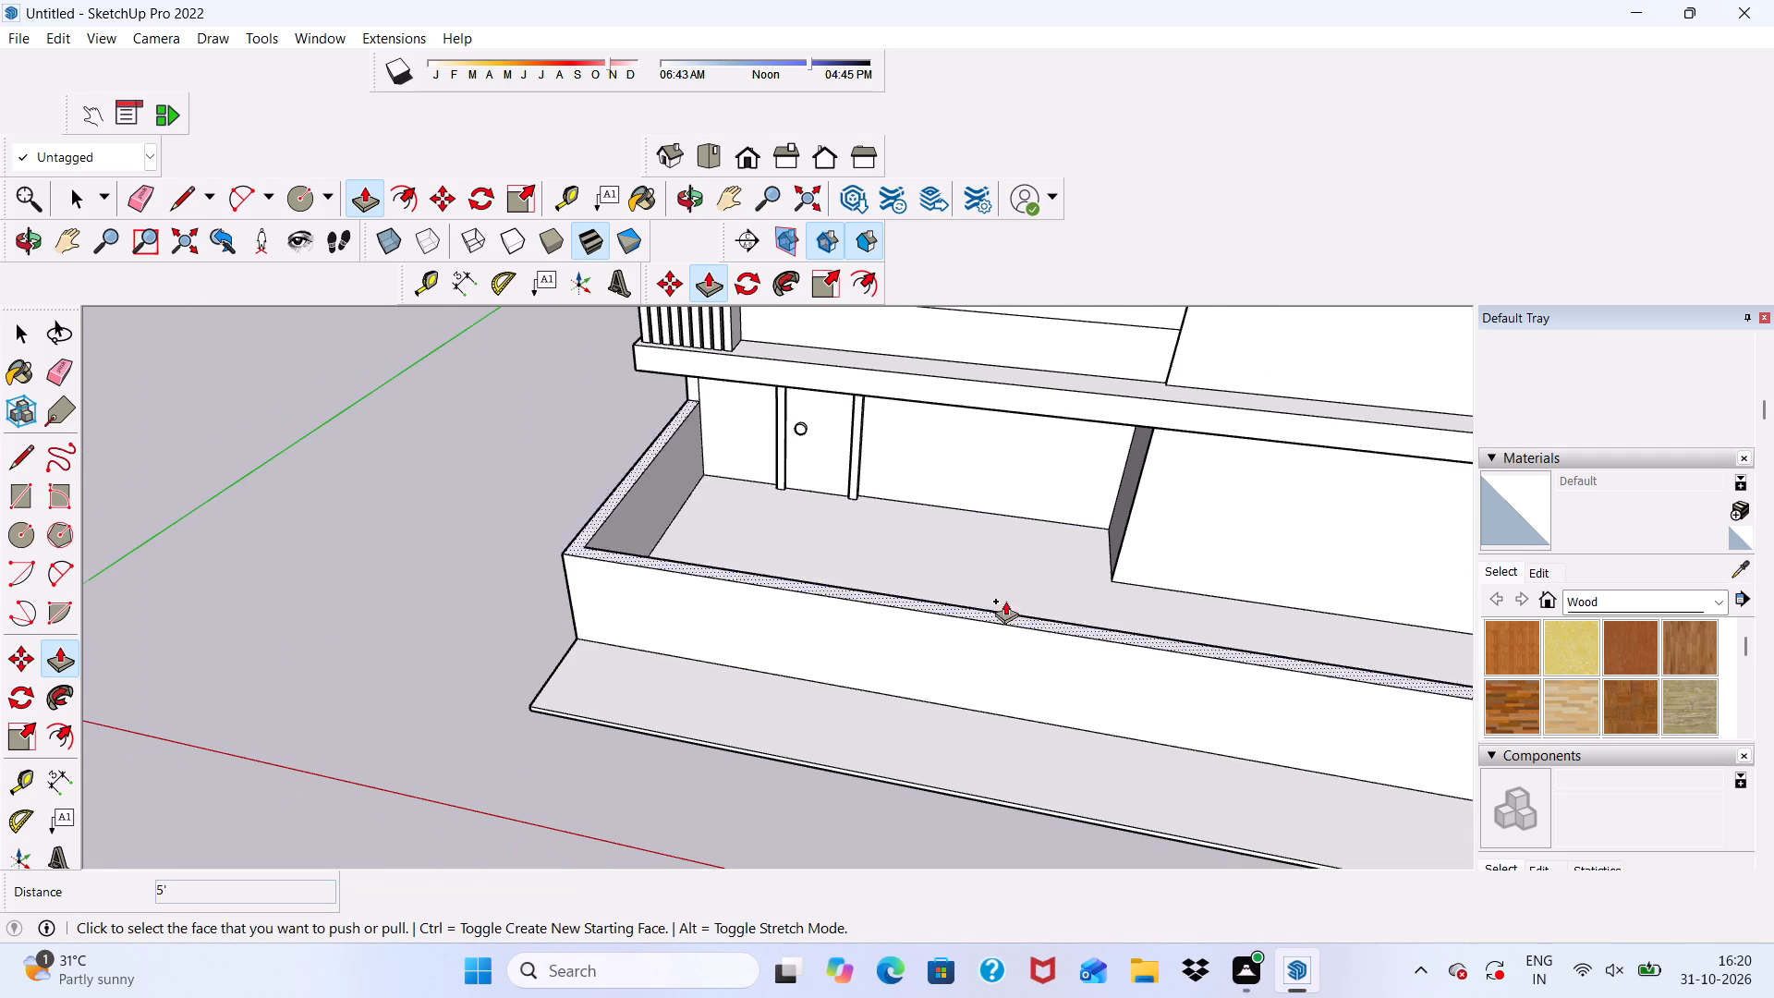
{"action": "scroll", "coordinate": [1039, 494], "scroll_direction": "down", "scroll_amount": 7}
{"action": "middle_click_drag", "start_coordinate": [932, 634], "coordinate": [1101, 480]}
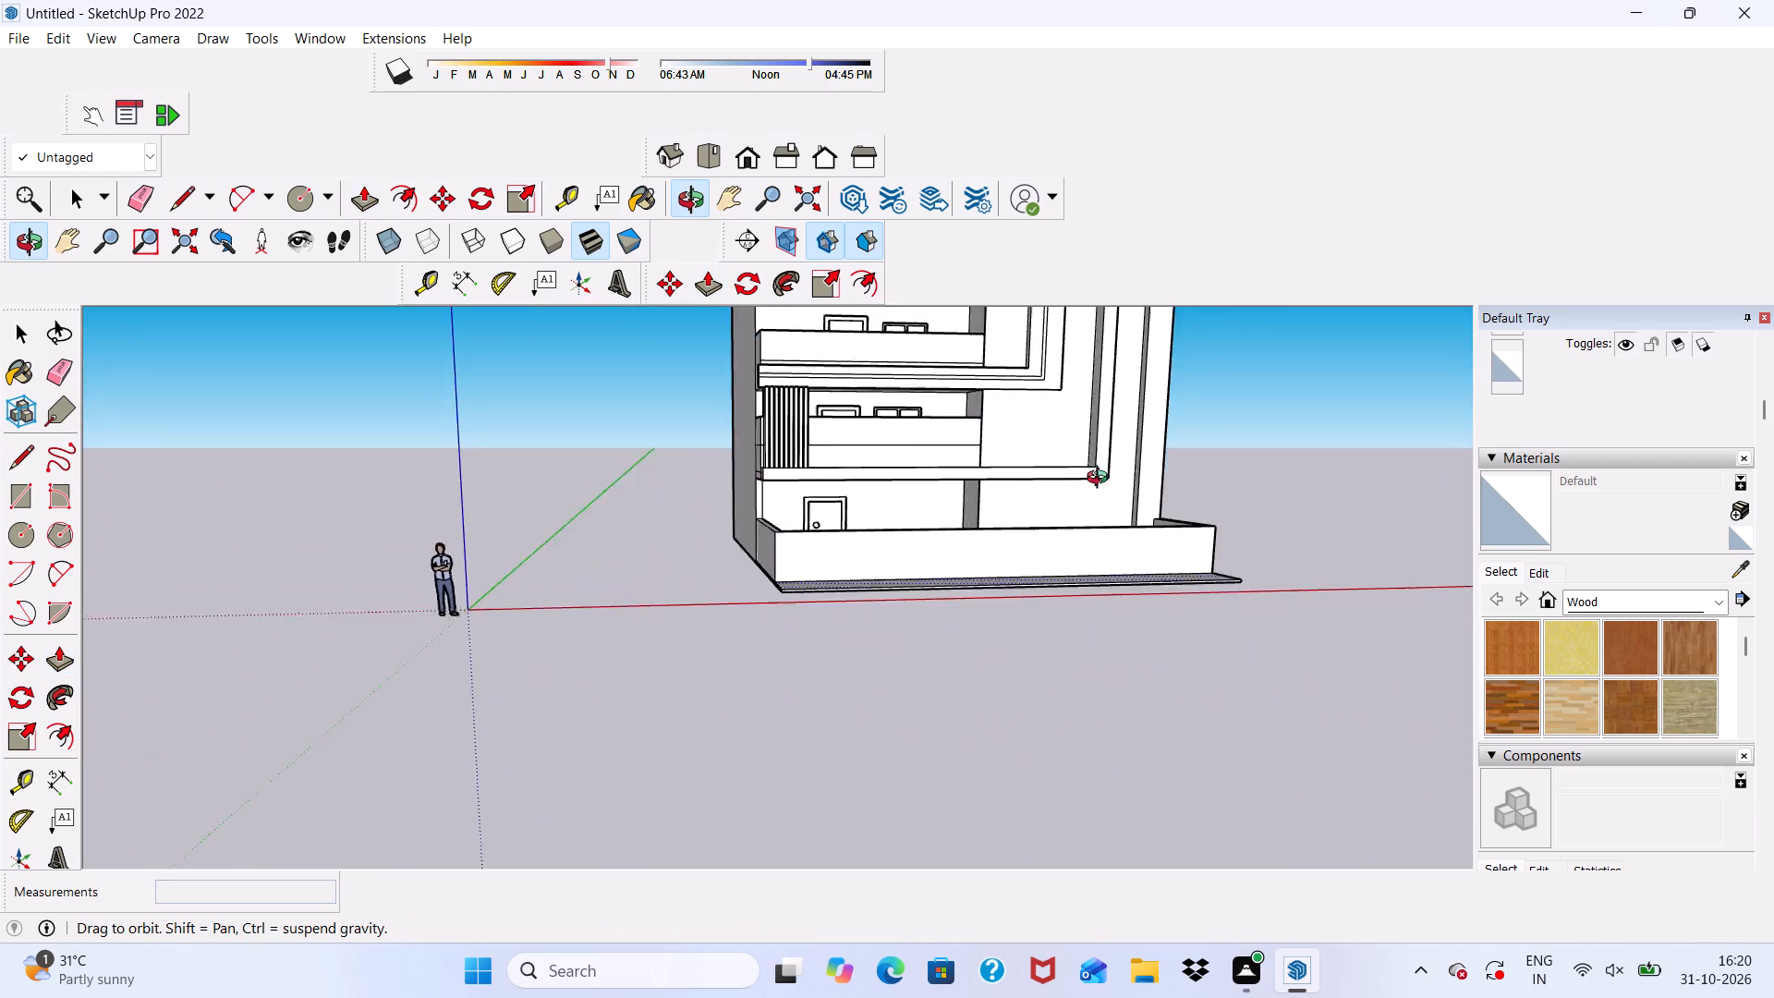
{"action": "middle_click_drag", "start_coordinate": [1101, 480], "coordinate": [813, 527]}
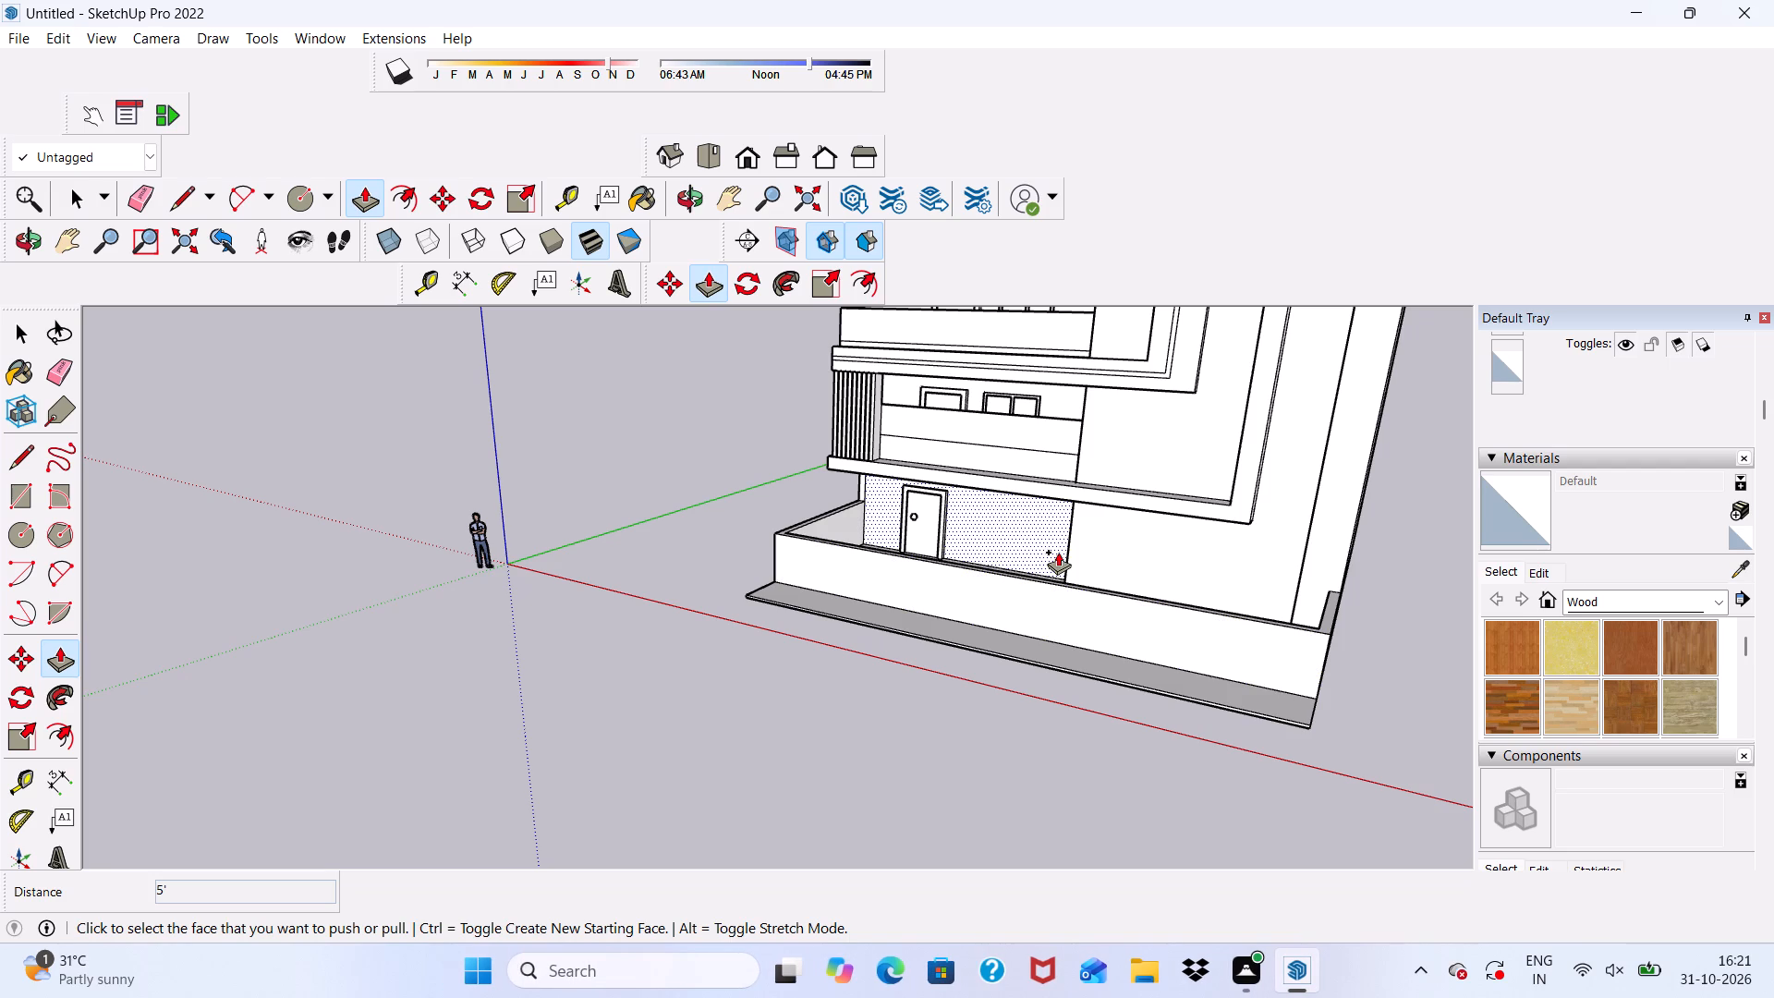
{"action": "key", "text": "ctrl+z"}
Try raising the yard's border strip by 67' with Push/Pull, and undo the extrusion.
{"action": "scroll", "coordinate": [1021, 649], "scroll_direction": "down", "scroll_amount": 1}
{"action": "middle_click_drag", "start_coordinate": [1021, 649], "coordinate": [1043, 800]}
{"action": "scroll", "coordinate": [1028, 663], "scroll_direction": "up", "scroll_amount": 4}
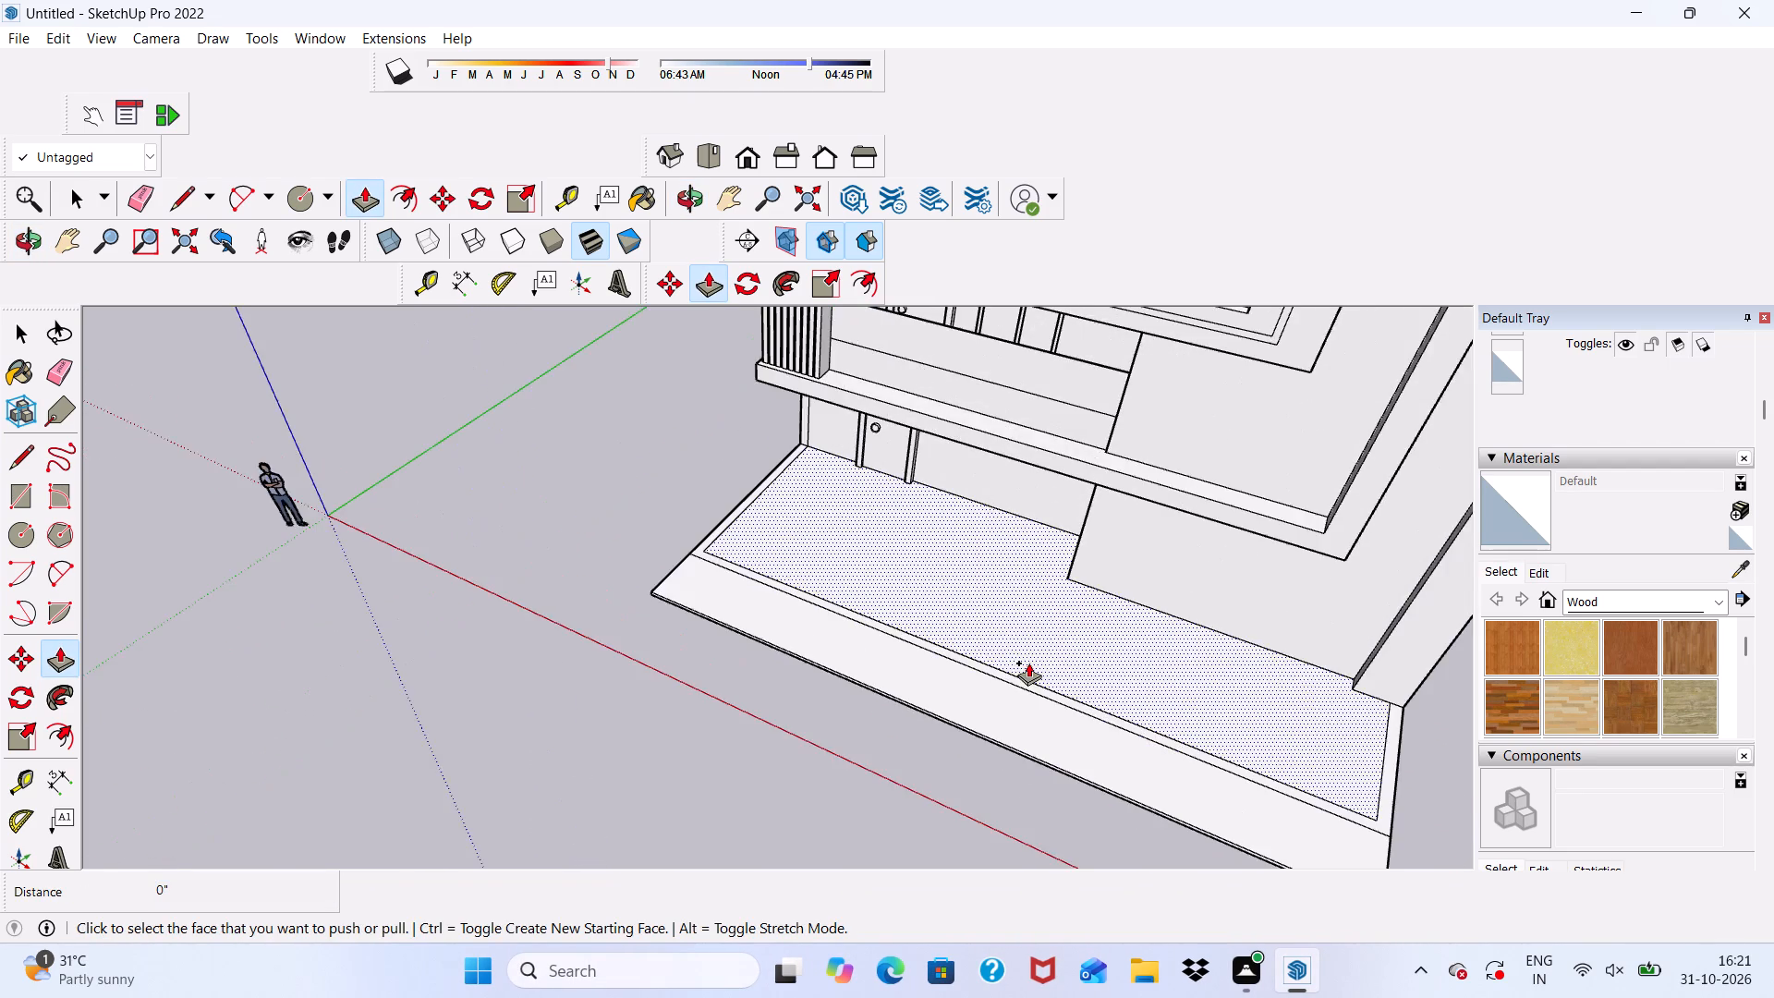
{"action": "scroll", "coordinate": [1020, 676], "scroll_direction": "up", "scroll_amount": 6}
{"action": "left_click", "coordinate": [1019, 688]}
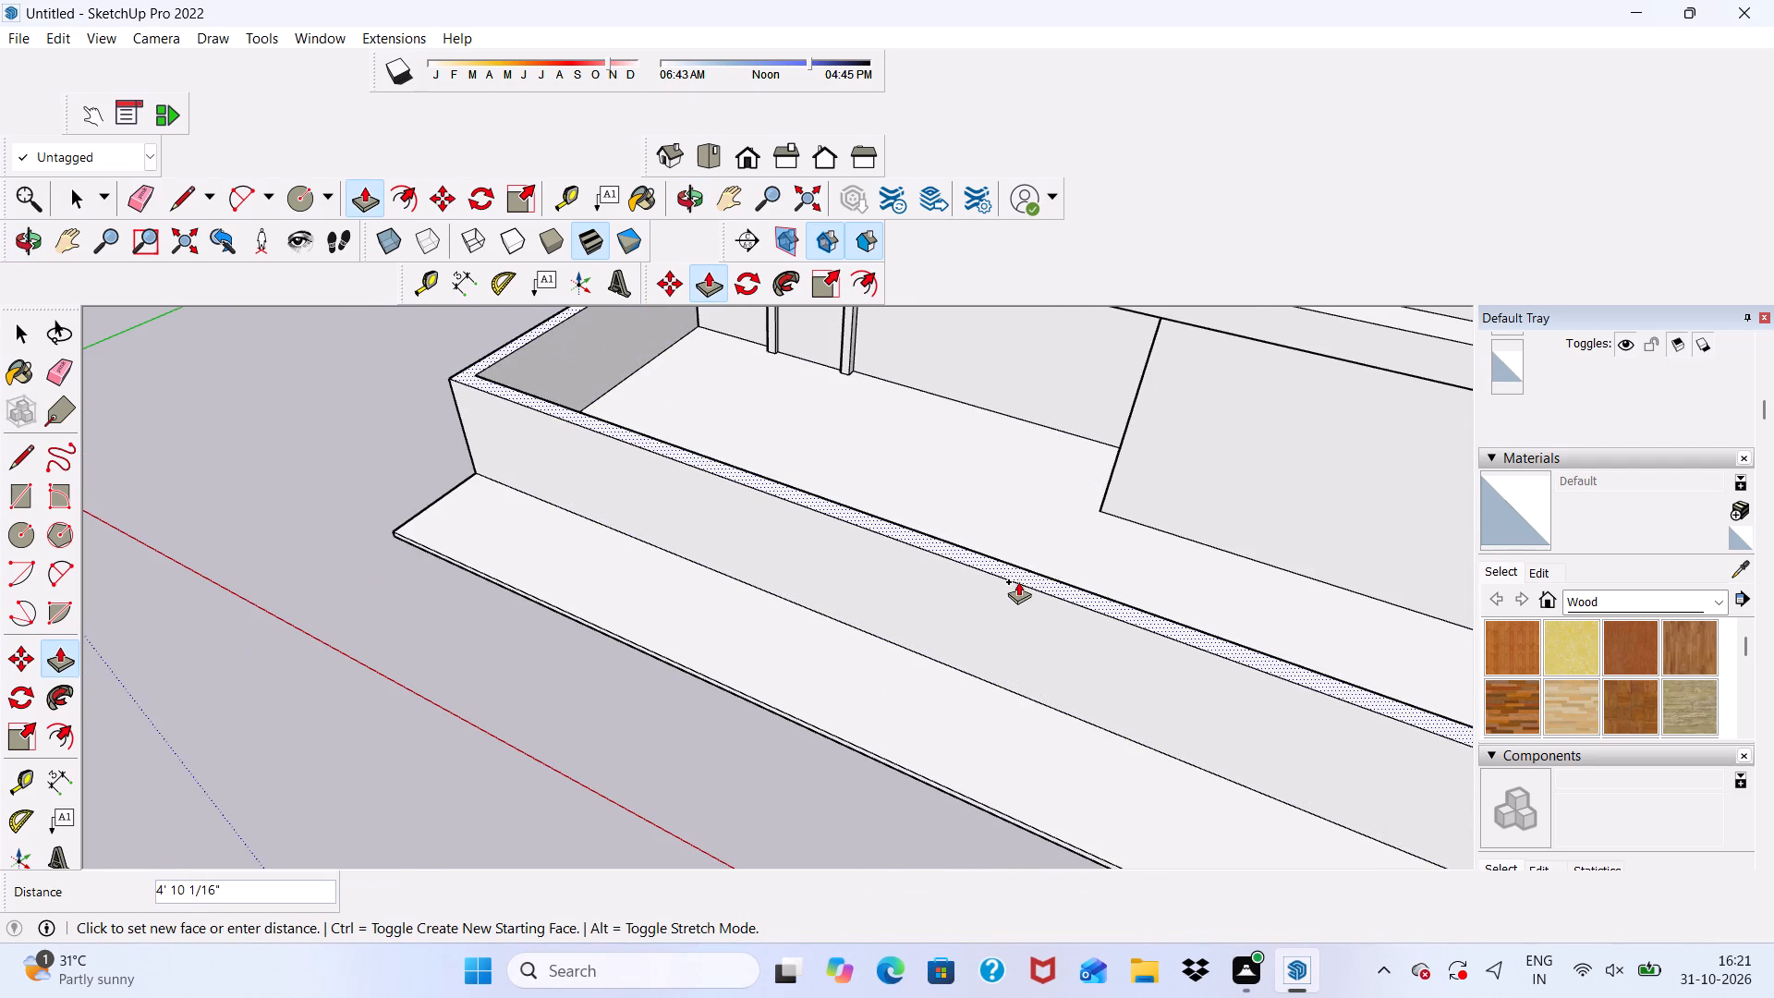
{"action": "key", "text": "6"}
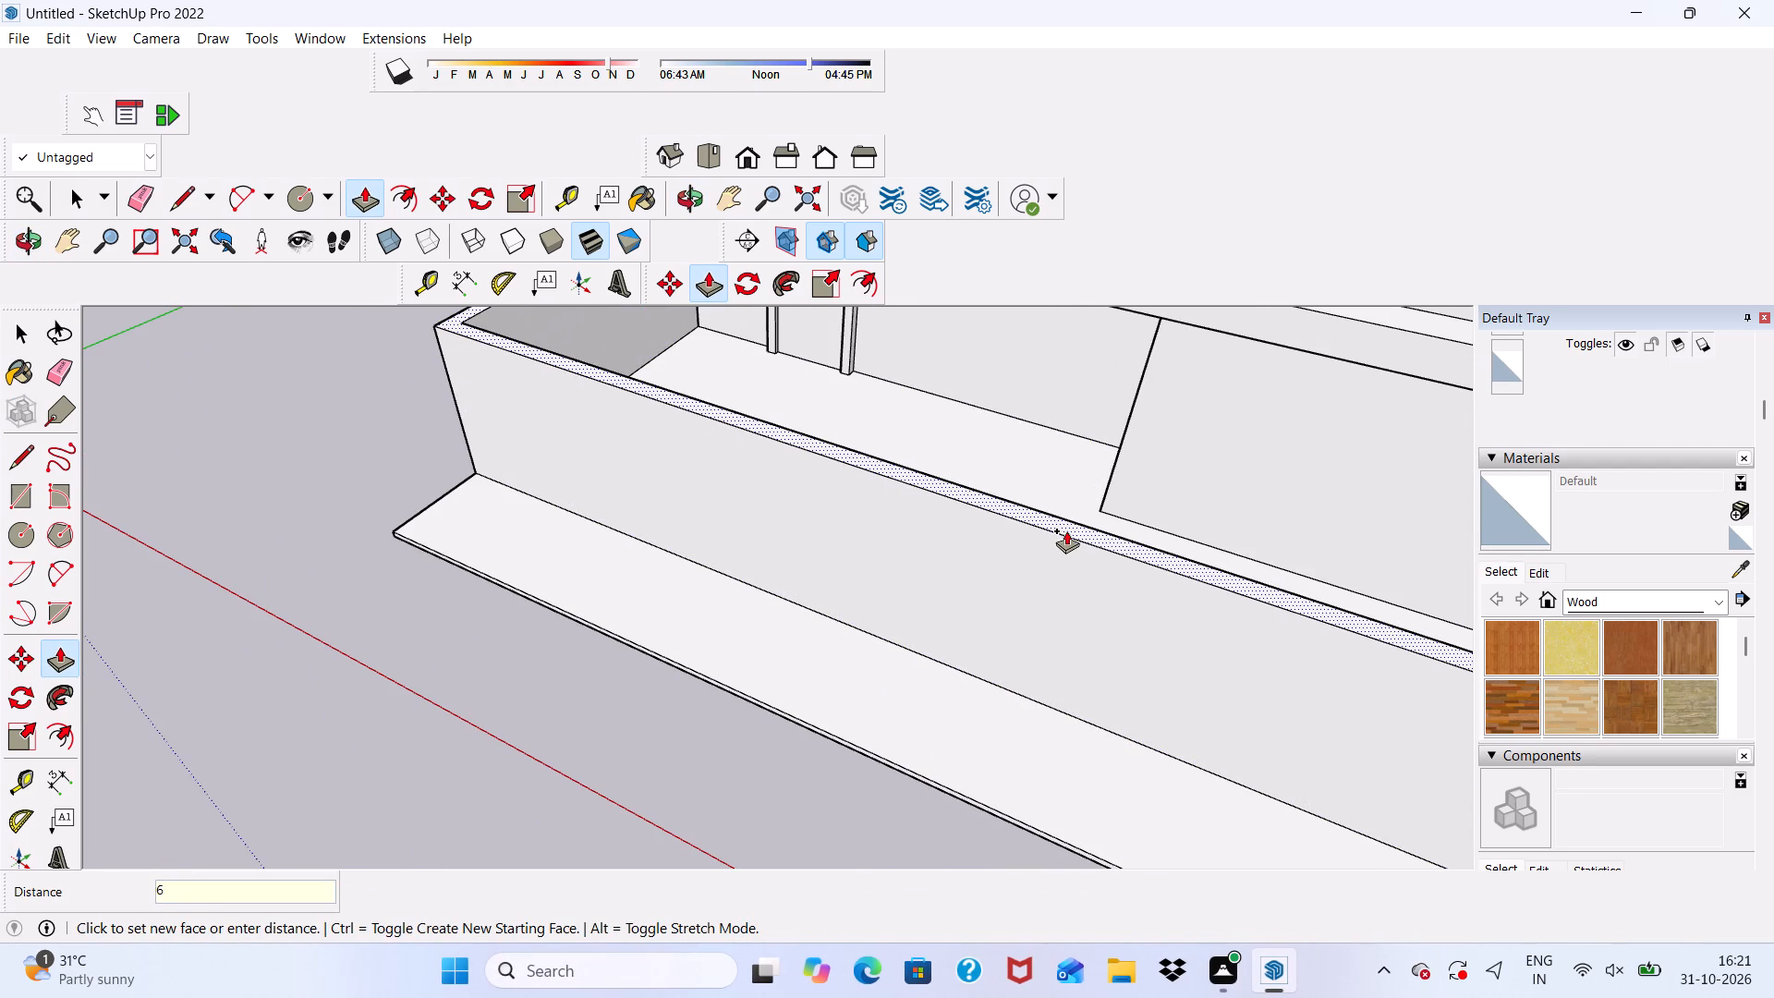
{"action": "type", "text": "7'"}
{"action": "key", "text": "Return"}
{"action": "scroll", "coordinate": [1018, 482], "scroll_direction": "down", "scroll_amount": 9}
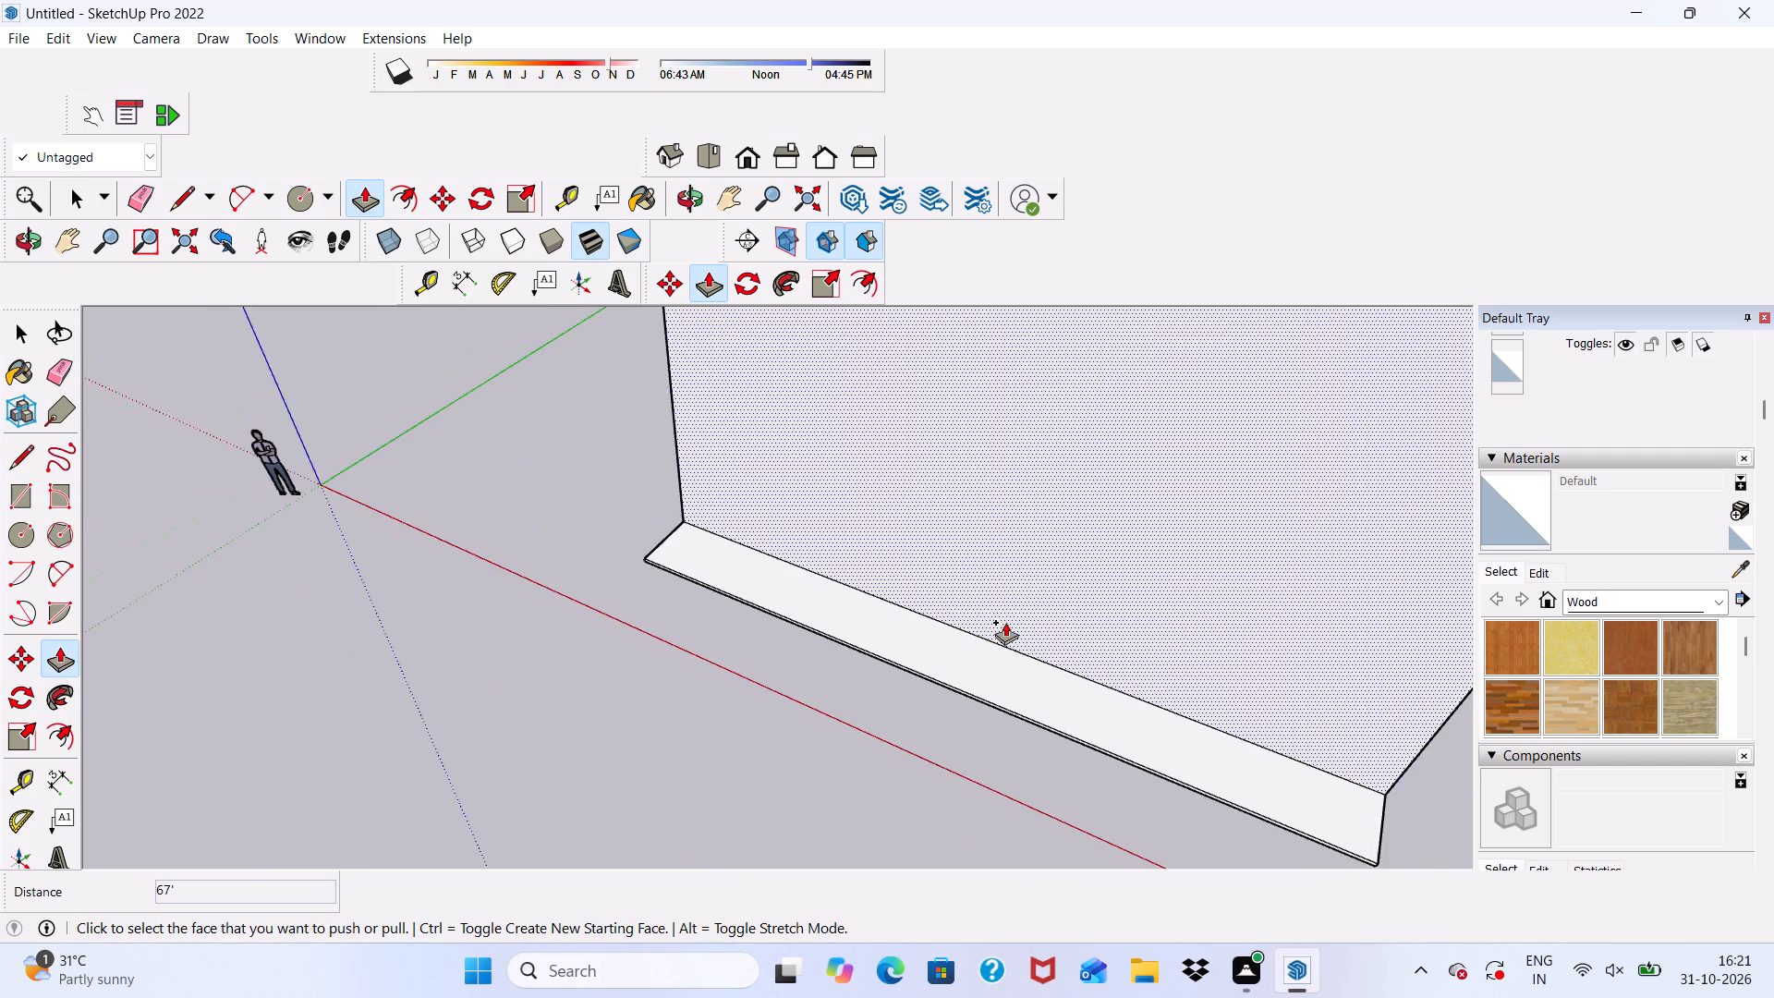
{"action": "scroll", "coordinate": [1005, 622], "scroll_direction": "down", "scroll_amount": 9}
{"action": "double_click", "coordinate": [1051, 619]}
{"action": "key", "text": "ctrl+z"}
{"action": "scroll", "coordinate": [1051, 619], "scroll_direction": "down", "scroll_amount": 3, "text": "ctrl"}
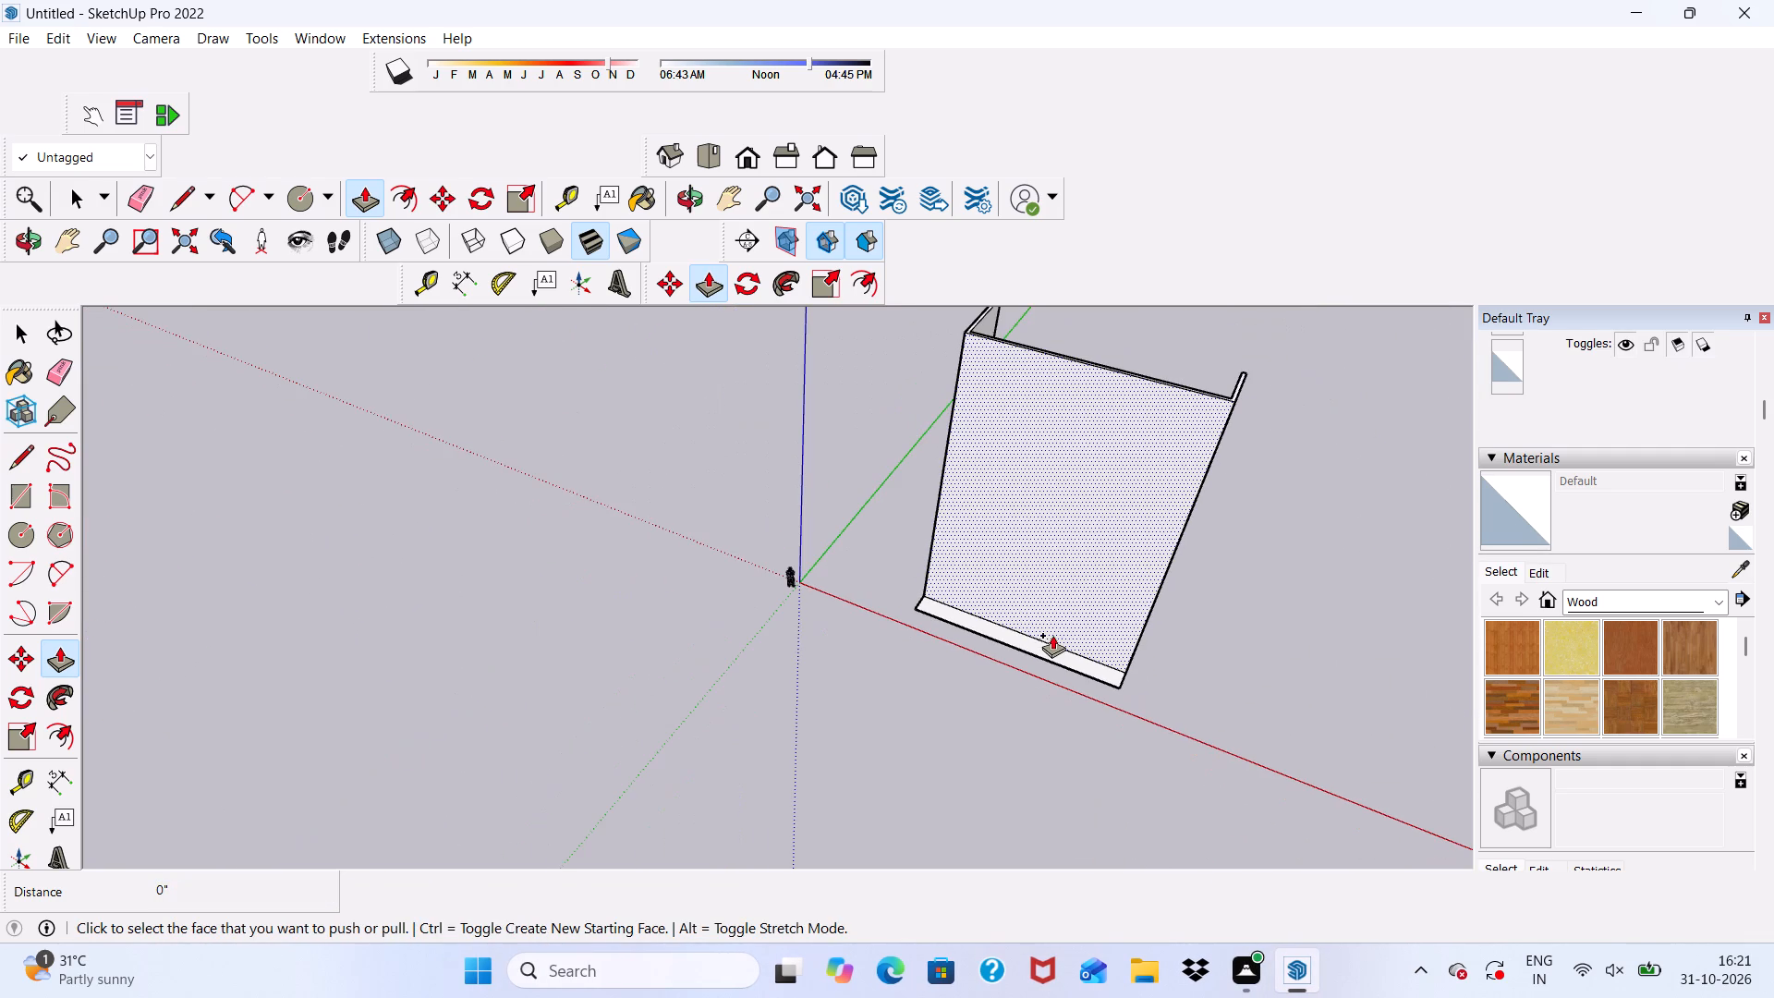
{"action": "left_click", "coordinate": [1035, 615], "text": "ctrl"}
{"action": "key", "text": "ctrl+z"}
Push/Pull the narrow border strip around the front yard up 7' as a boundary wall.
{"action": "scroll", "coordinate": [1035, 615], "scroll_direction": "up", "scroll_amount": 9}
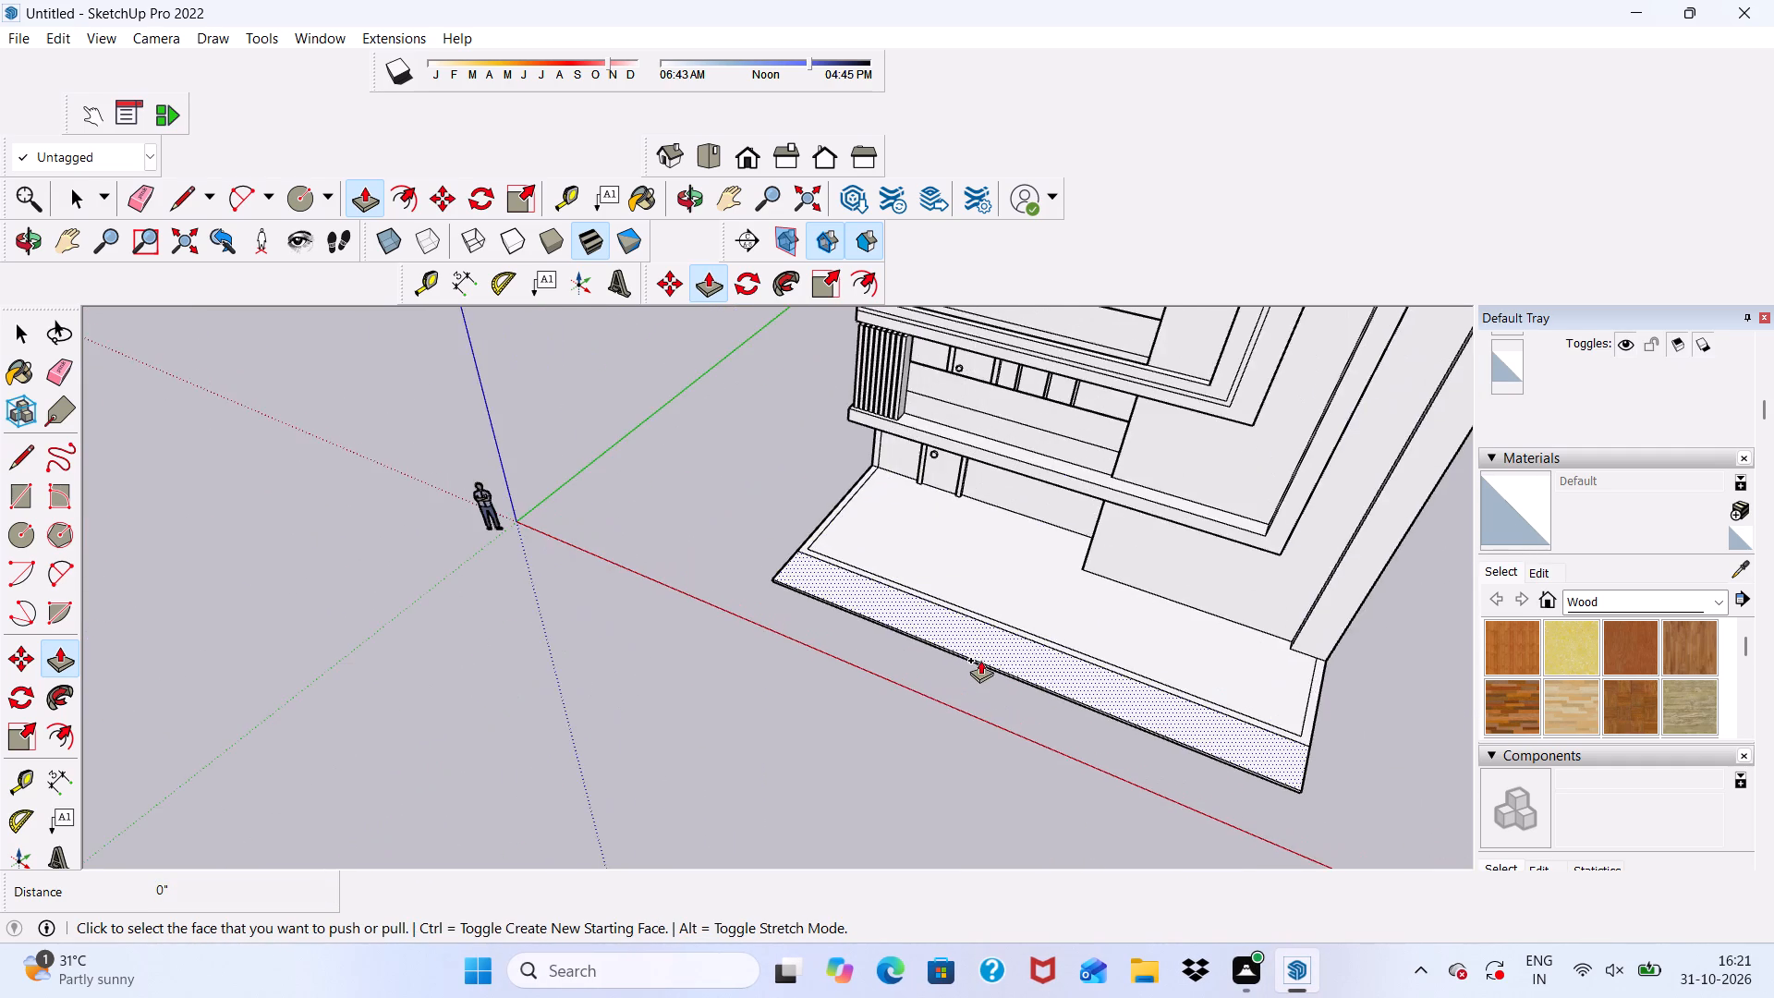
{"action": "scroll", "coordinate": [980, 660], "scroll_direction": "up", "scroll_amount": 4}
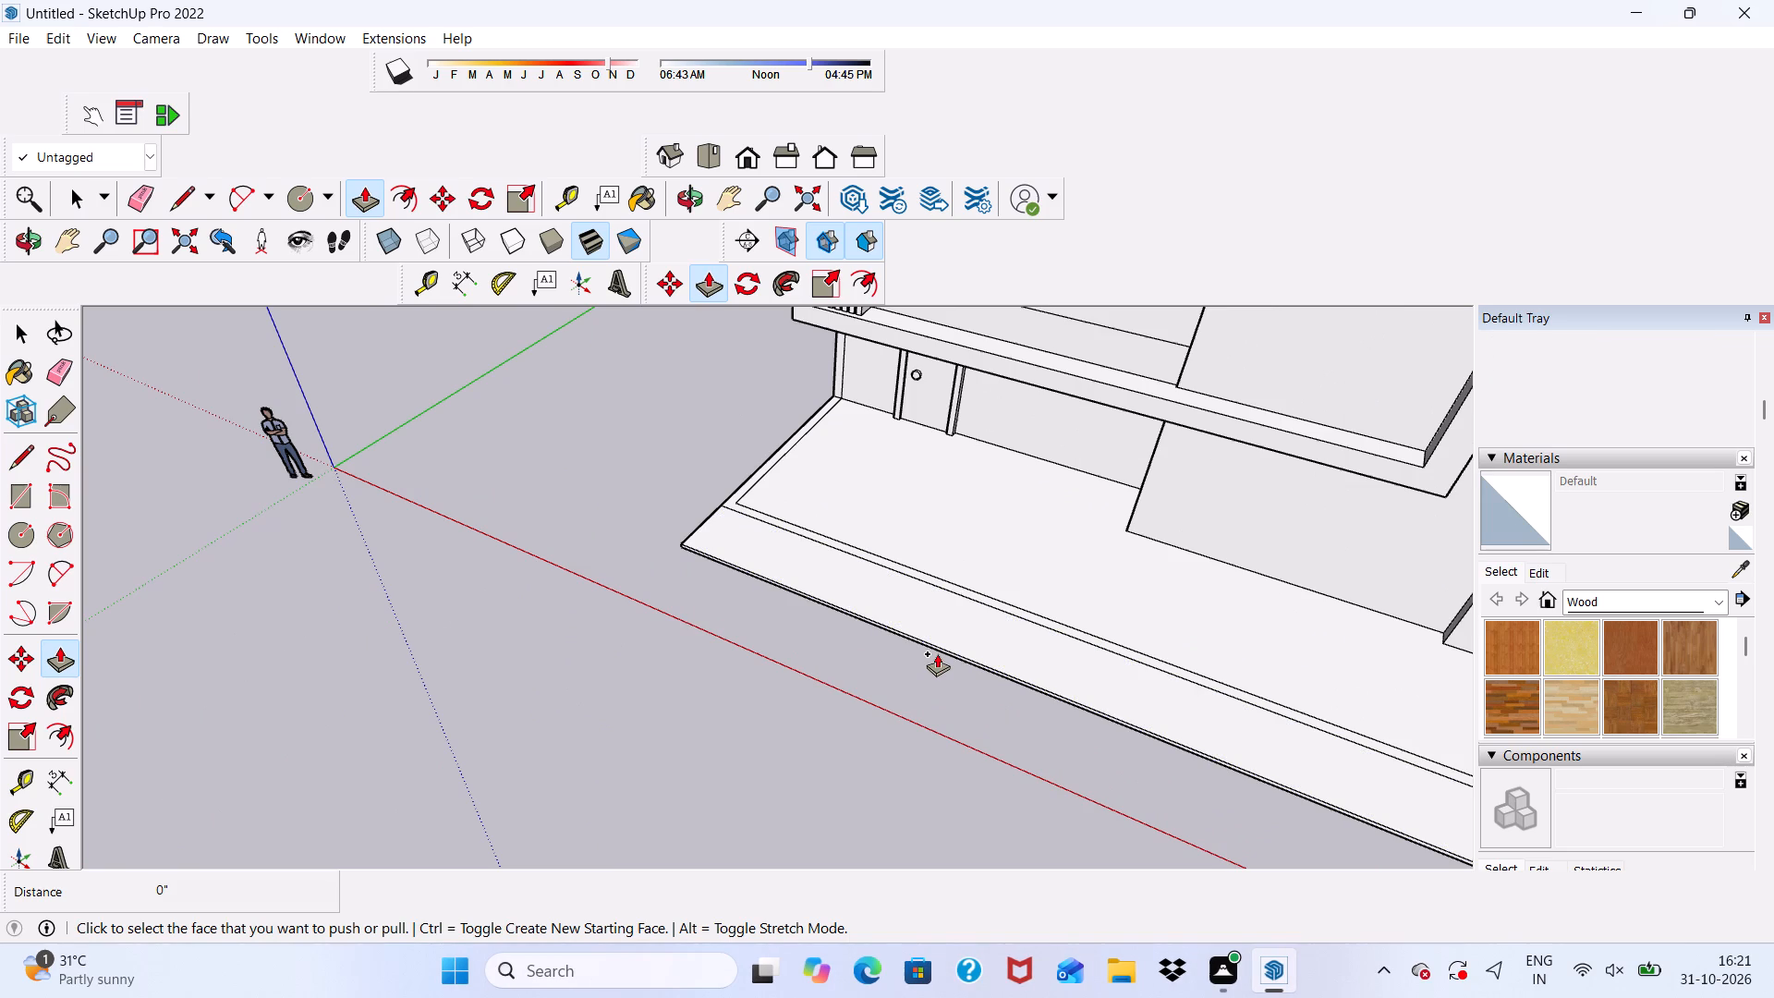
{"action": "scroll", "coordinate": [1013, 595], "scroll_direction": "up", "scroll_amount": 8}
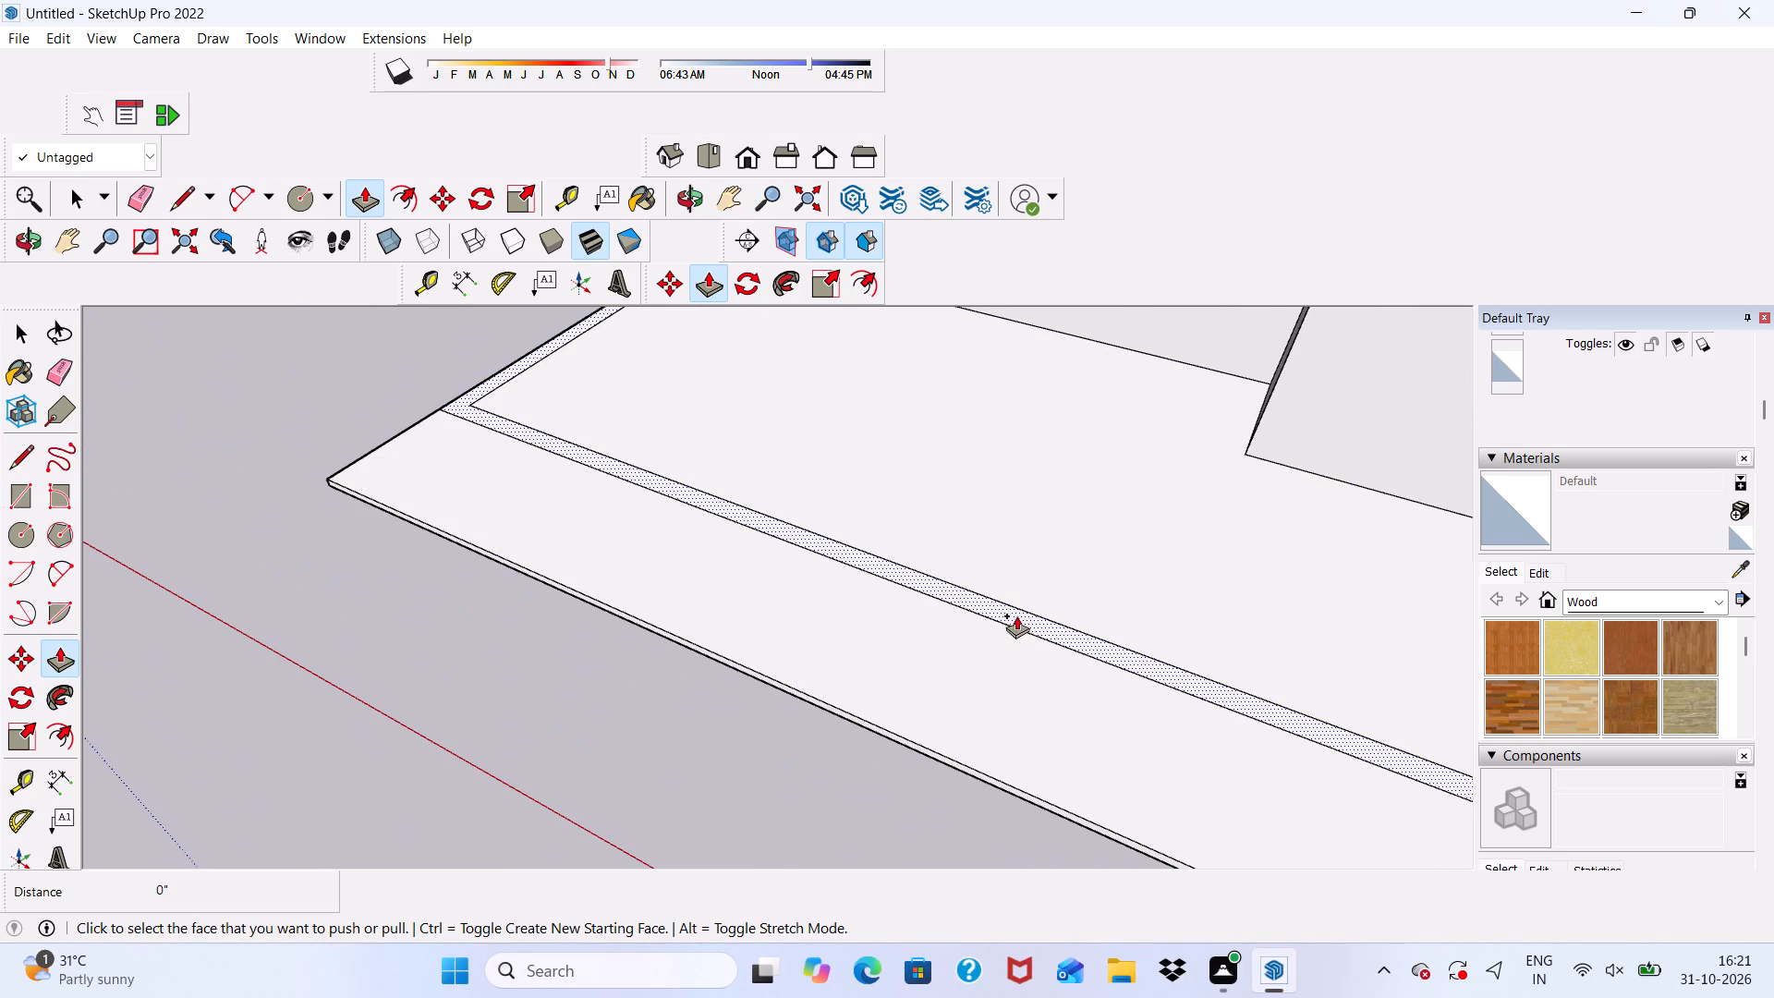
{"action": "left_click", "coordinate": [1017, 615]}
{"action": "type", "text": "7'"}
{"action": "key", "text": "Return"}
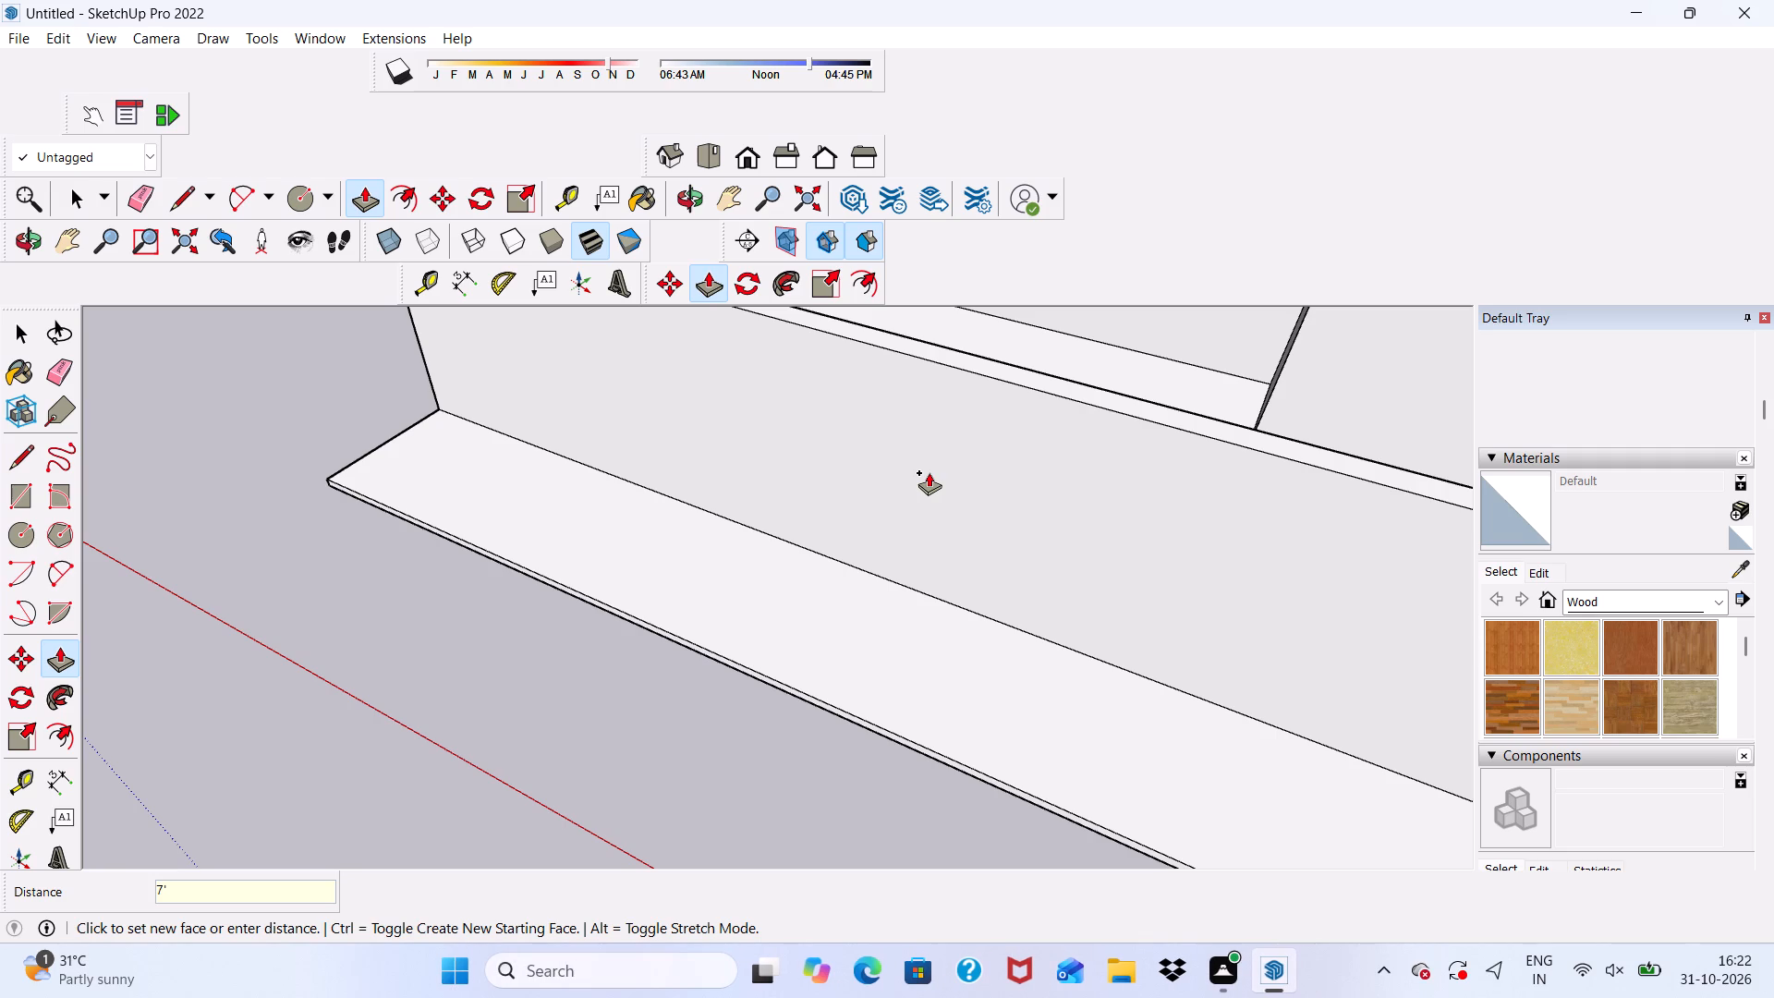
{"action": "scroll", "coordinate": [929, 472], "scroll_direction": "down", "scroll_amount": 5}
{"action": "scroll", "coordinate": [880, 529], "scroll_direction": "down", "scroll_amount": 5}
{"action": "middle_click", "coordinate": [881, 585]}
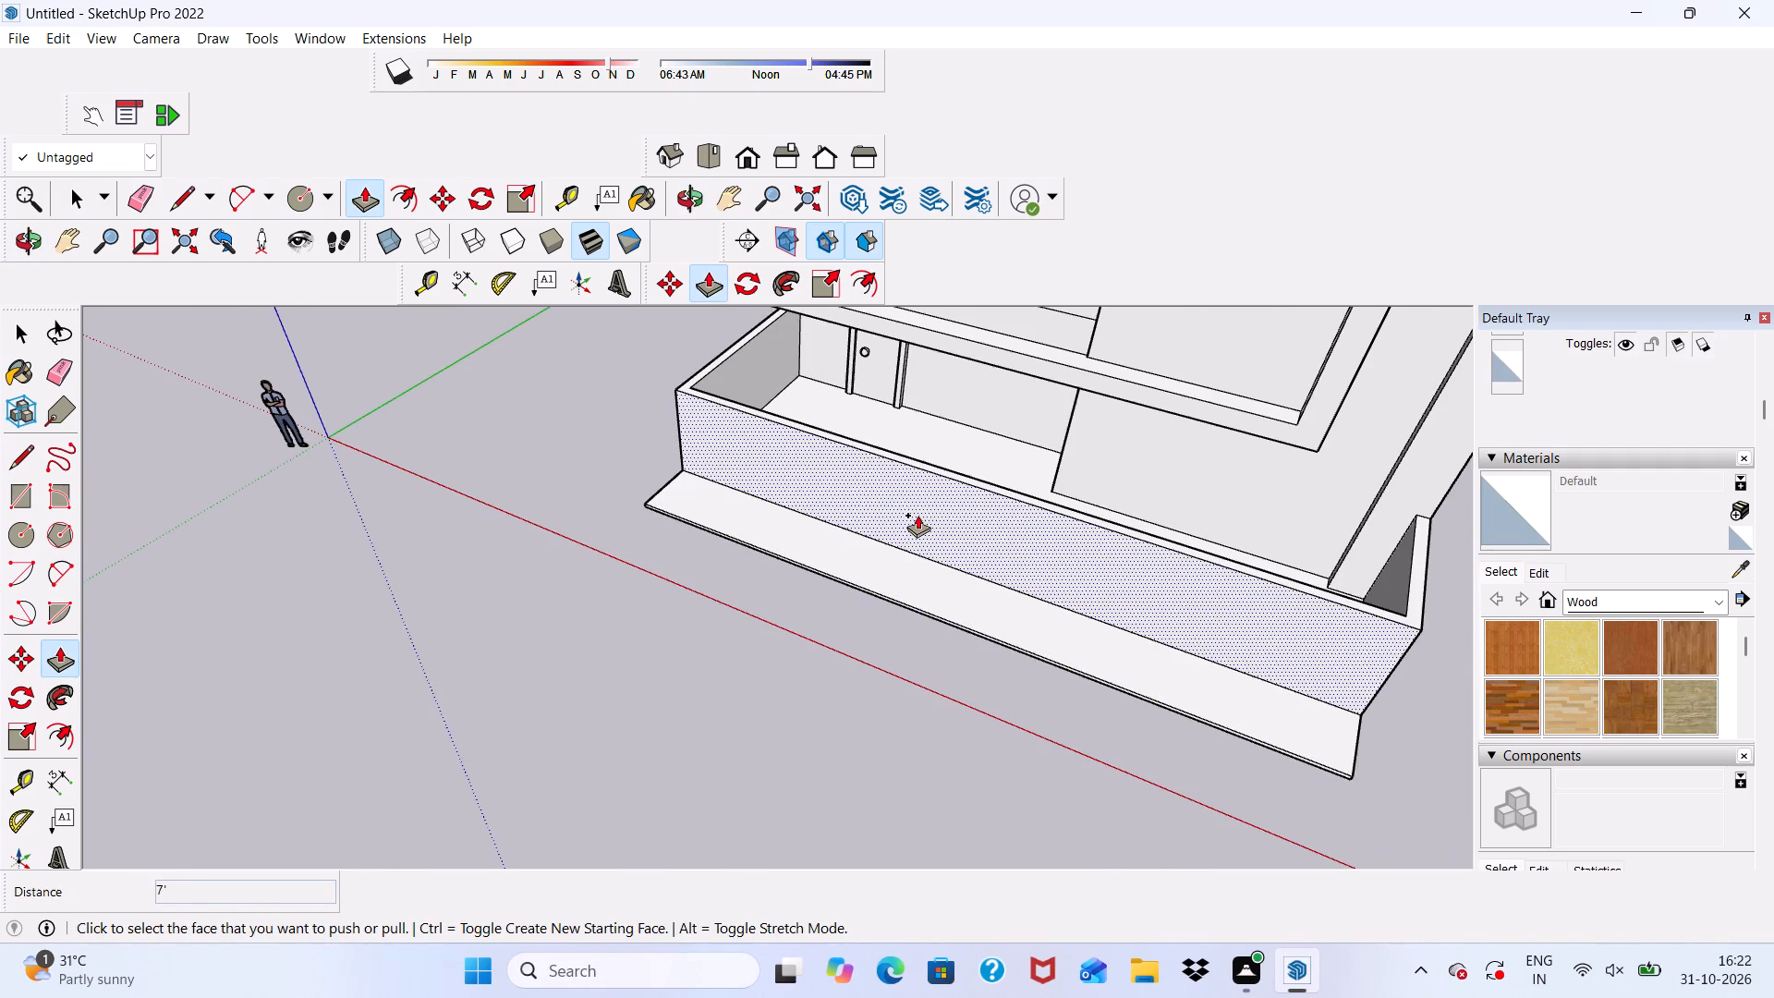
{"action": "middle_click_drag", "start_coordinate": [936, 493], "coordinate": [964, 481]}
{"action": "key", "text": "space"}
{"action": "middle_click_drag", "start_coordinate": [959, 520], "coordinate": [1002, 480]}
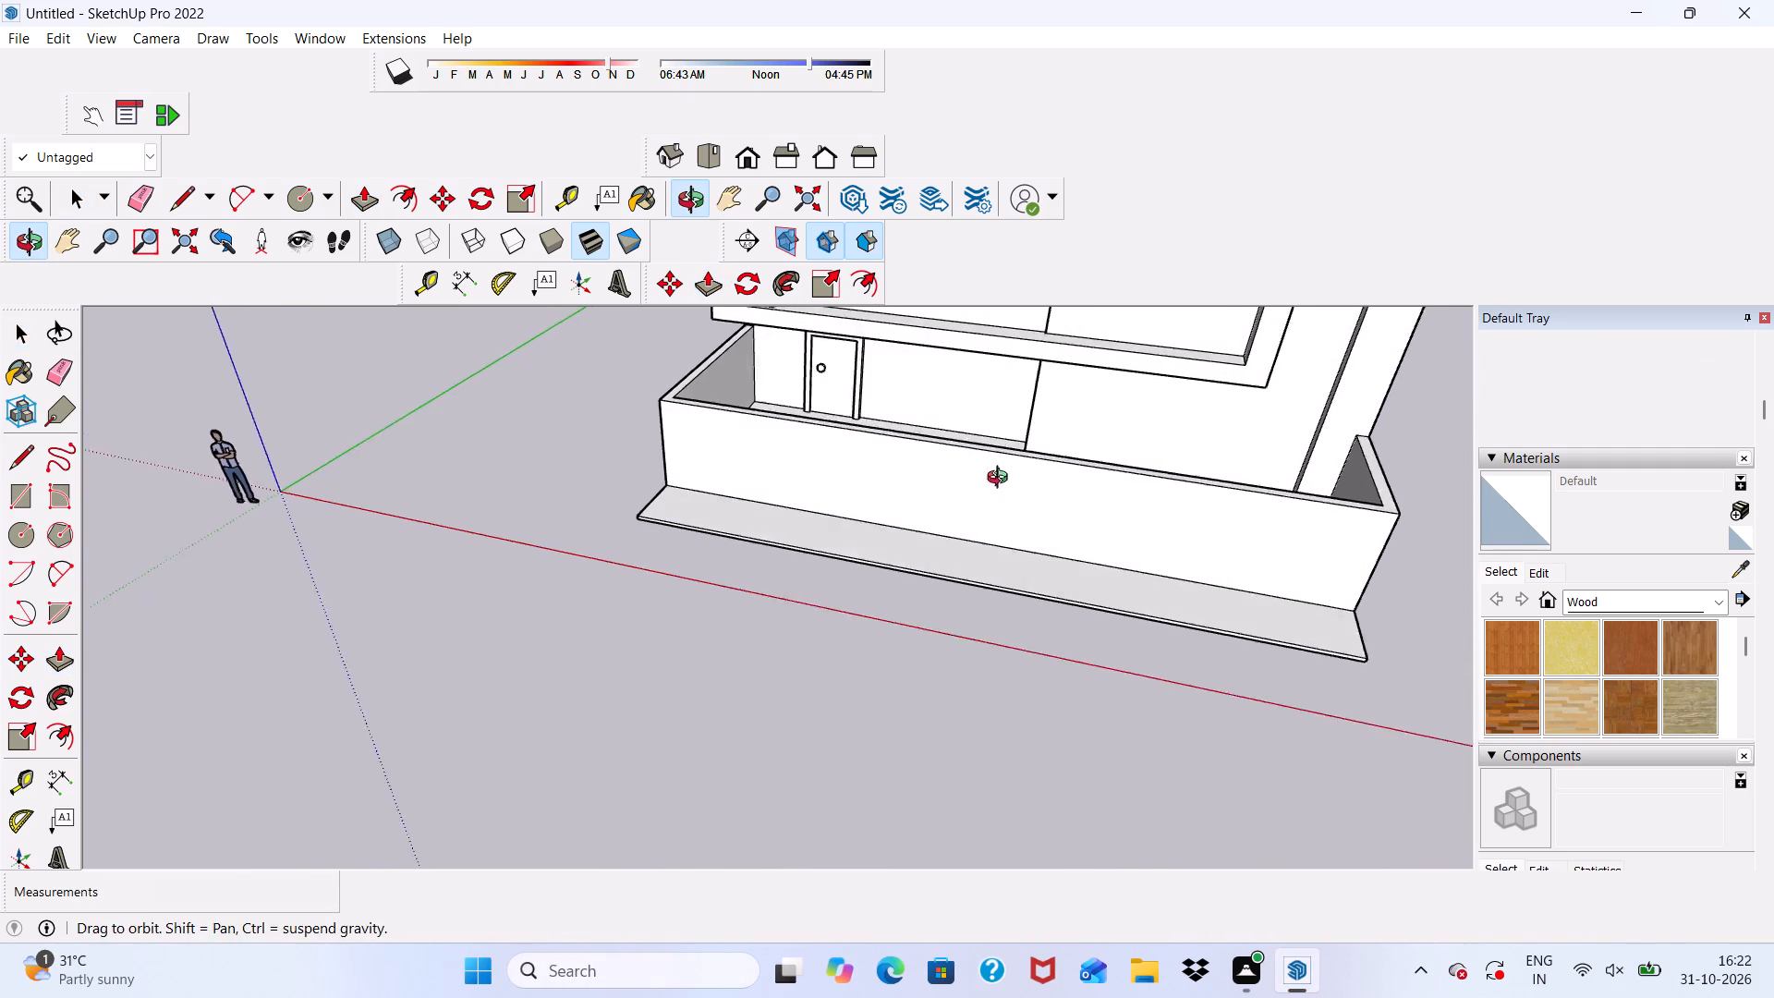
Draw a rectangle about 16' wide on the boundary wall's front face, from its base to its top edge.
{"action": "middle_click_drag", "start_coordinate": [1002, 480], "coordinate": [1027, 469]}
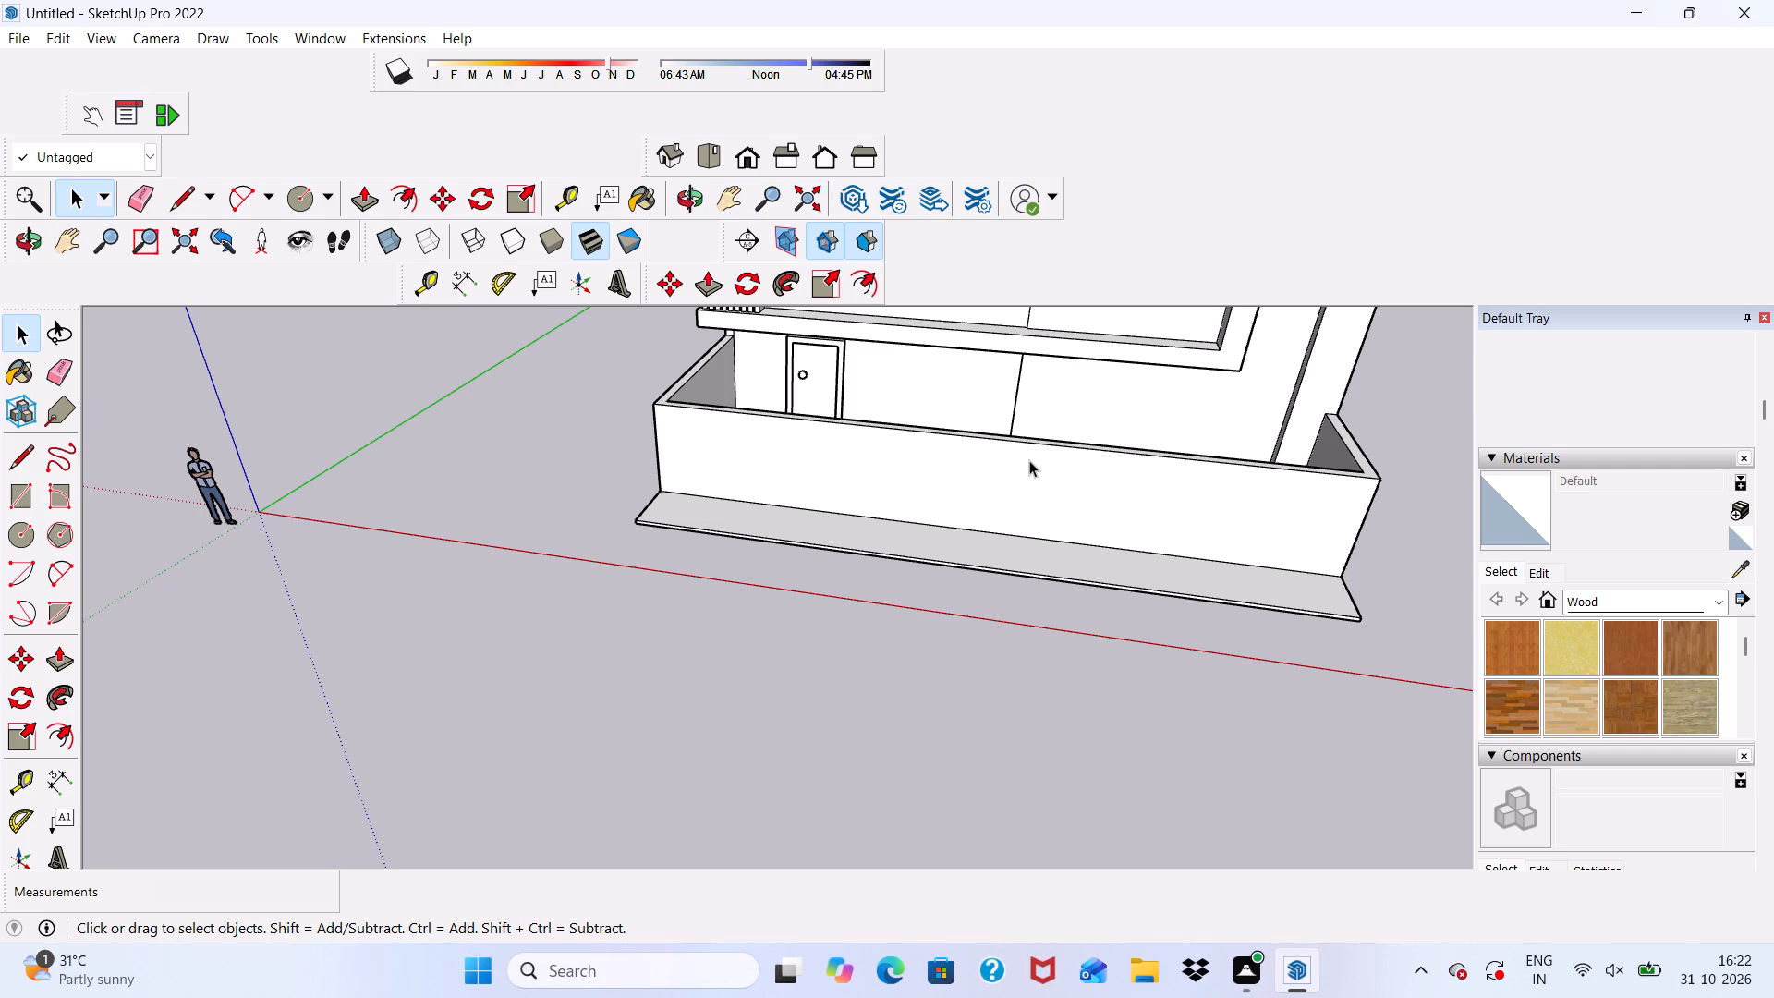
{"action": "scroll", "coordinate": [1033, 529], "scroll_direction": "up", "scroll_amount": 4}
{"action": "scroll", "coordinate": [973, 485], "scroll_direction": "down", "scroll_amount": 1}
{"action": "middle_click_drag", "start_coordinate": [966, 515], "coordinate": [996, 413]}
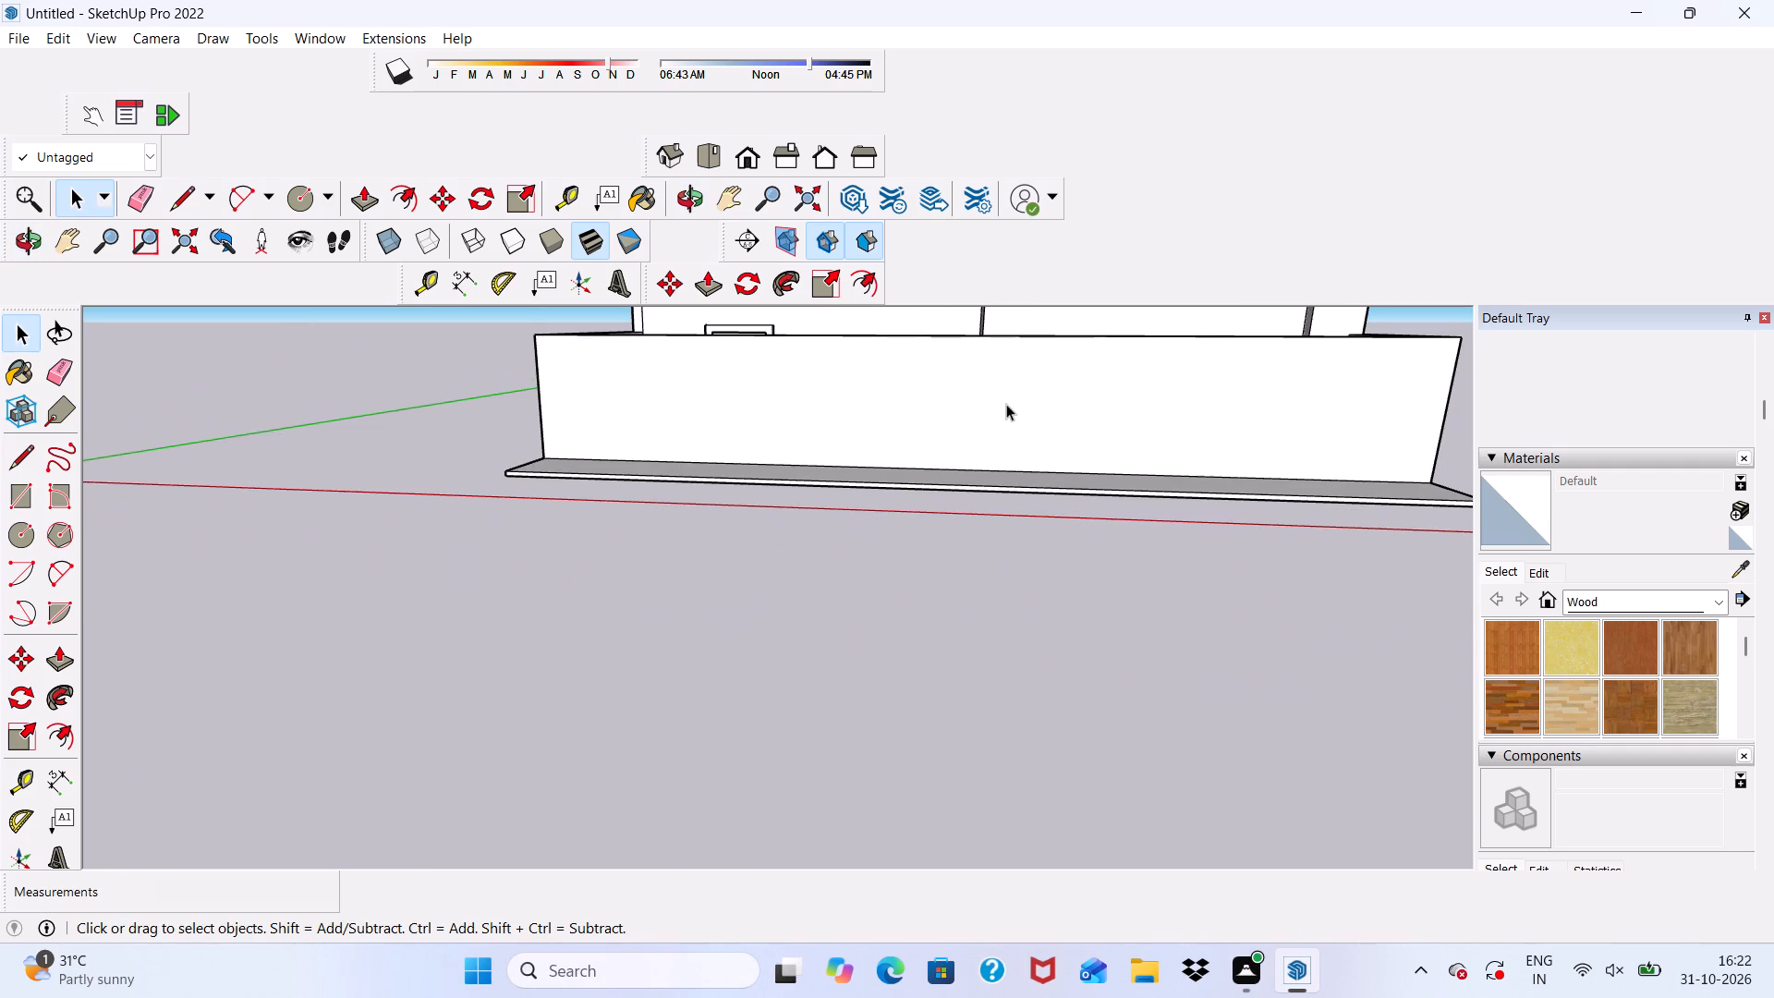
{"action": "scroll", "coordinate": [839, 423], "scroll_direction": "down", "scroll_amount": 2}
{"action": "middle_click_drag", "start_coordinate": [835, 425], "coordinate": [891, 433]}
{"action": "scroll", "coordinate": [891, 433], "scroll_direction": "up", "scroll_amount": 1}
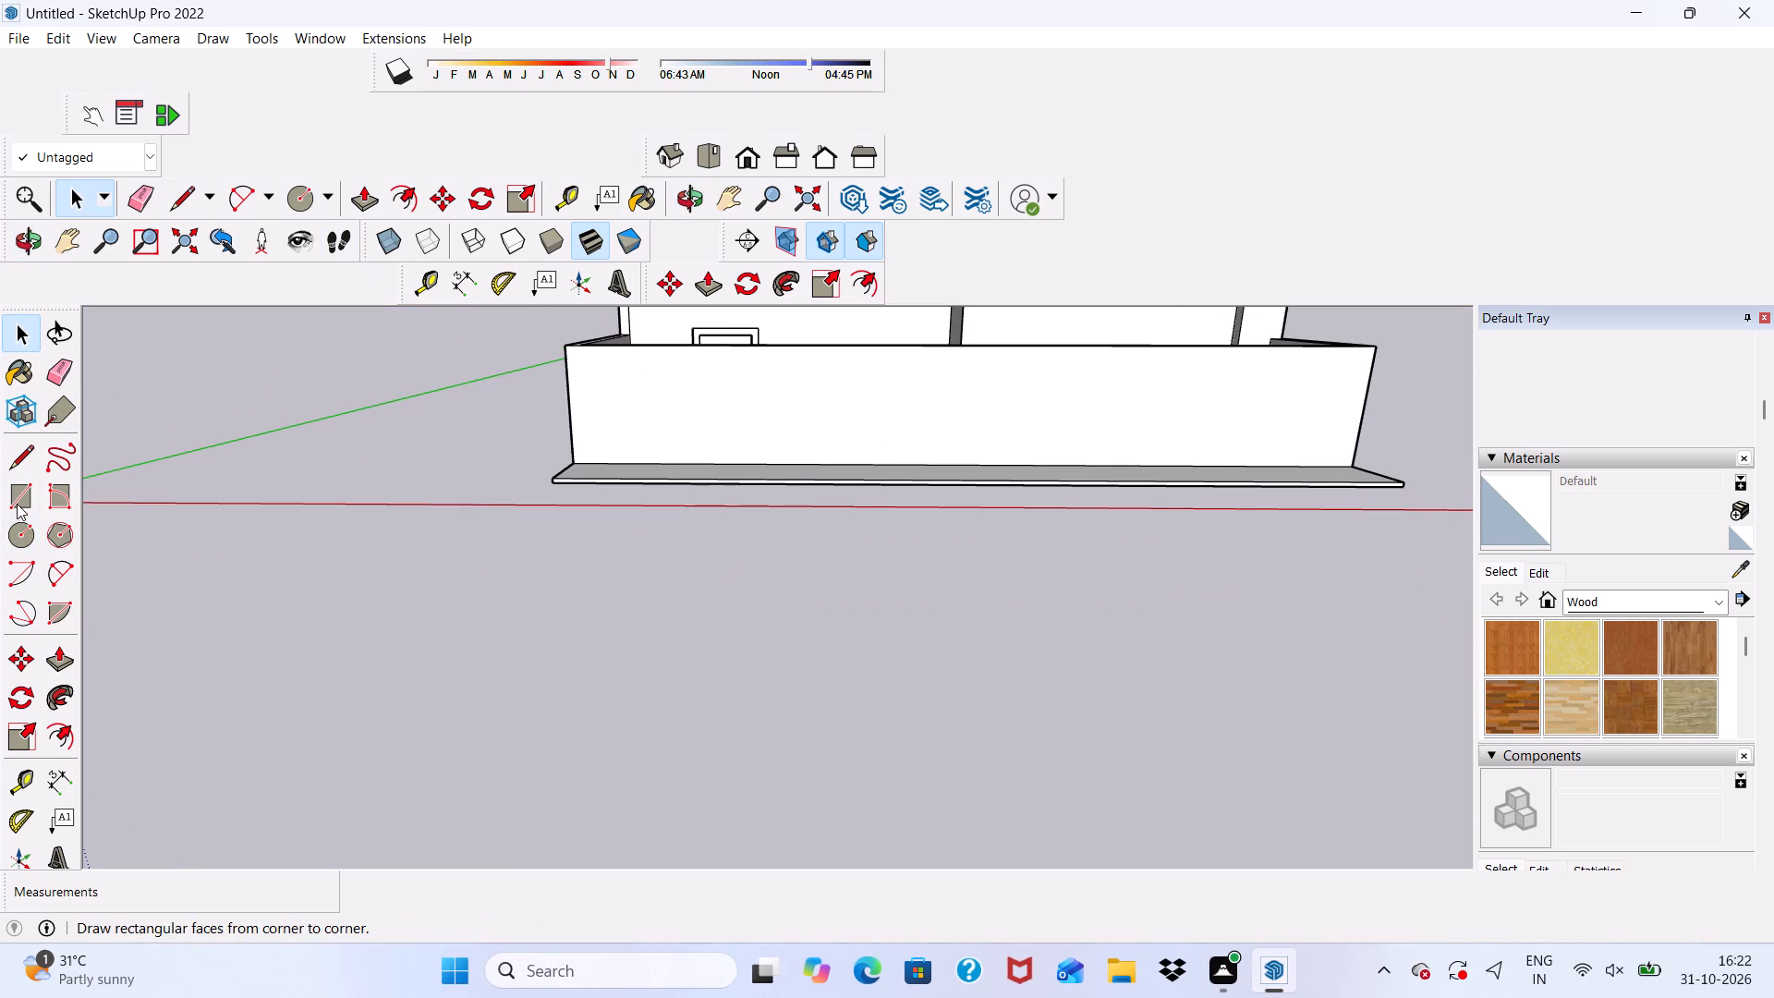
{"action": "left_click", "coordinate": [17, 504]}
{"action": "scroll", "coordinate": [653, 456], "scroll_direction": "up", "scroll_amount": 4}
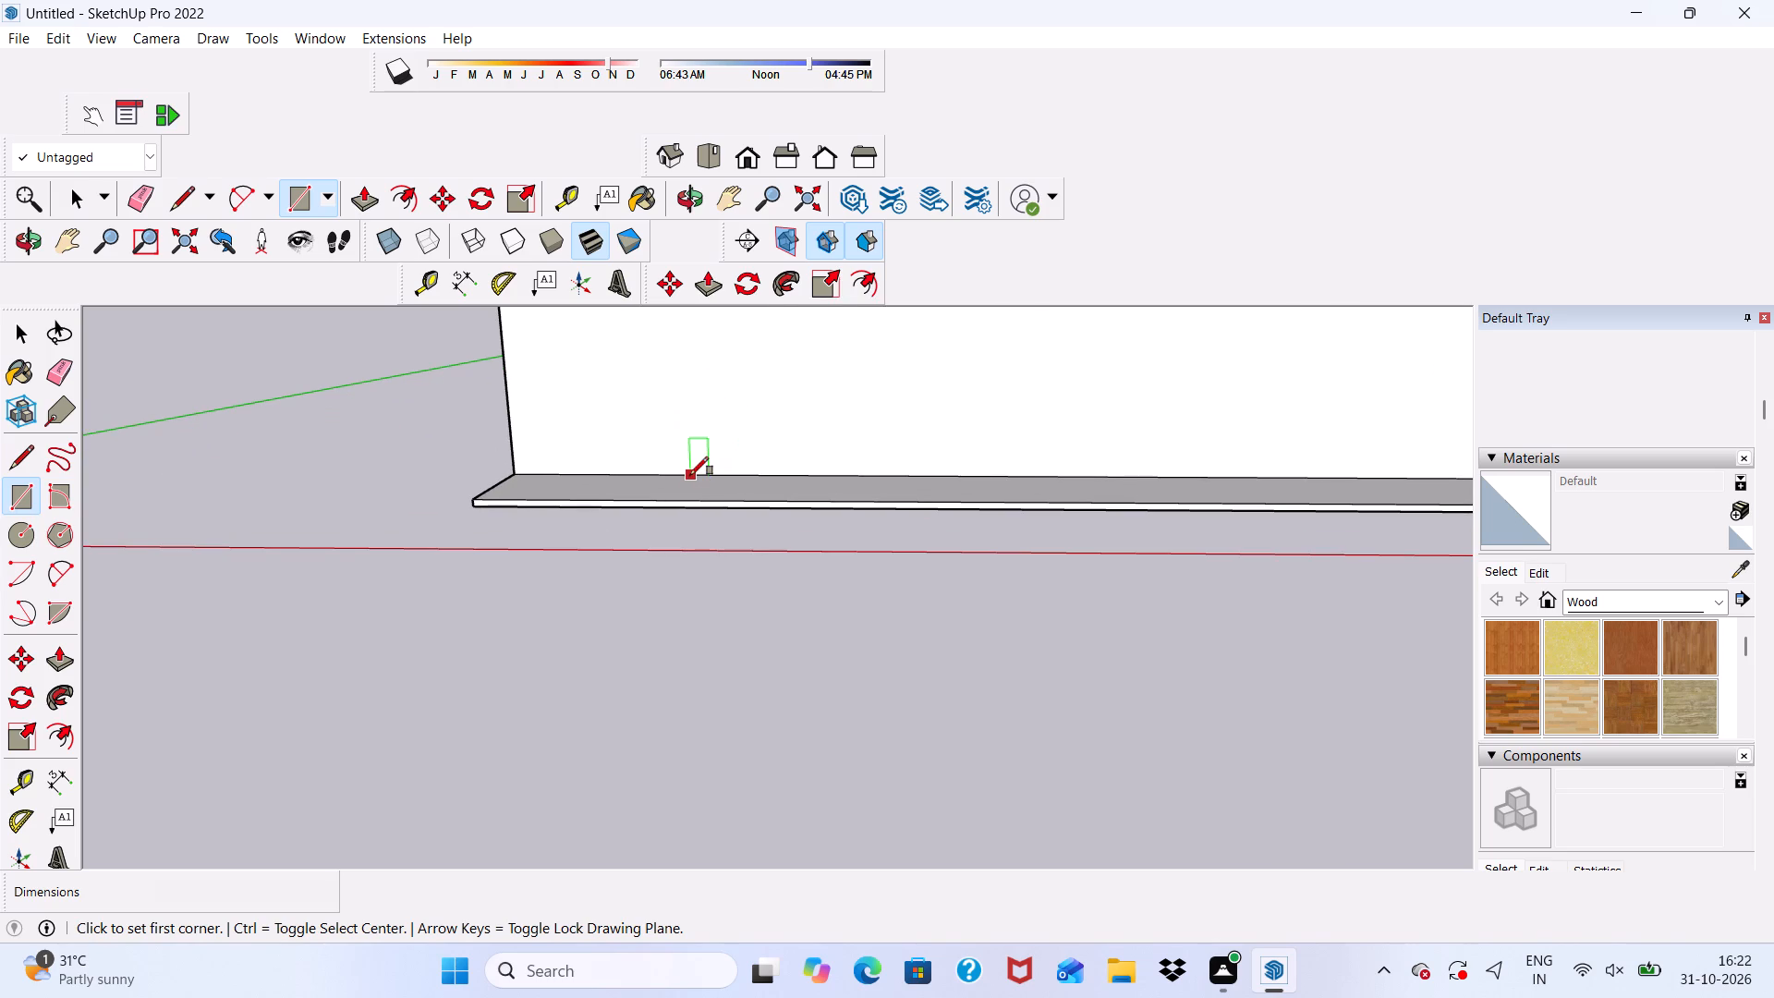
{"action": "left_click", "coordinate": [690, 475]}
{"action": "scroll", "coordinate": [731, 456], "scroll_direction": "down", "scroll_amount": 5}
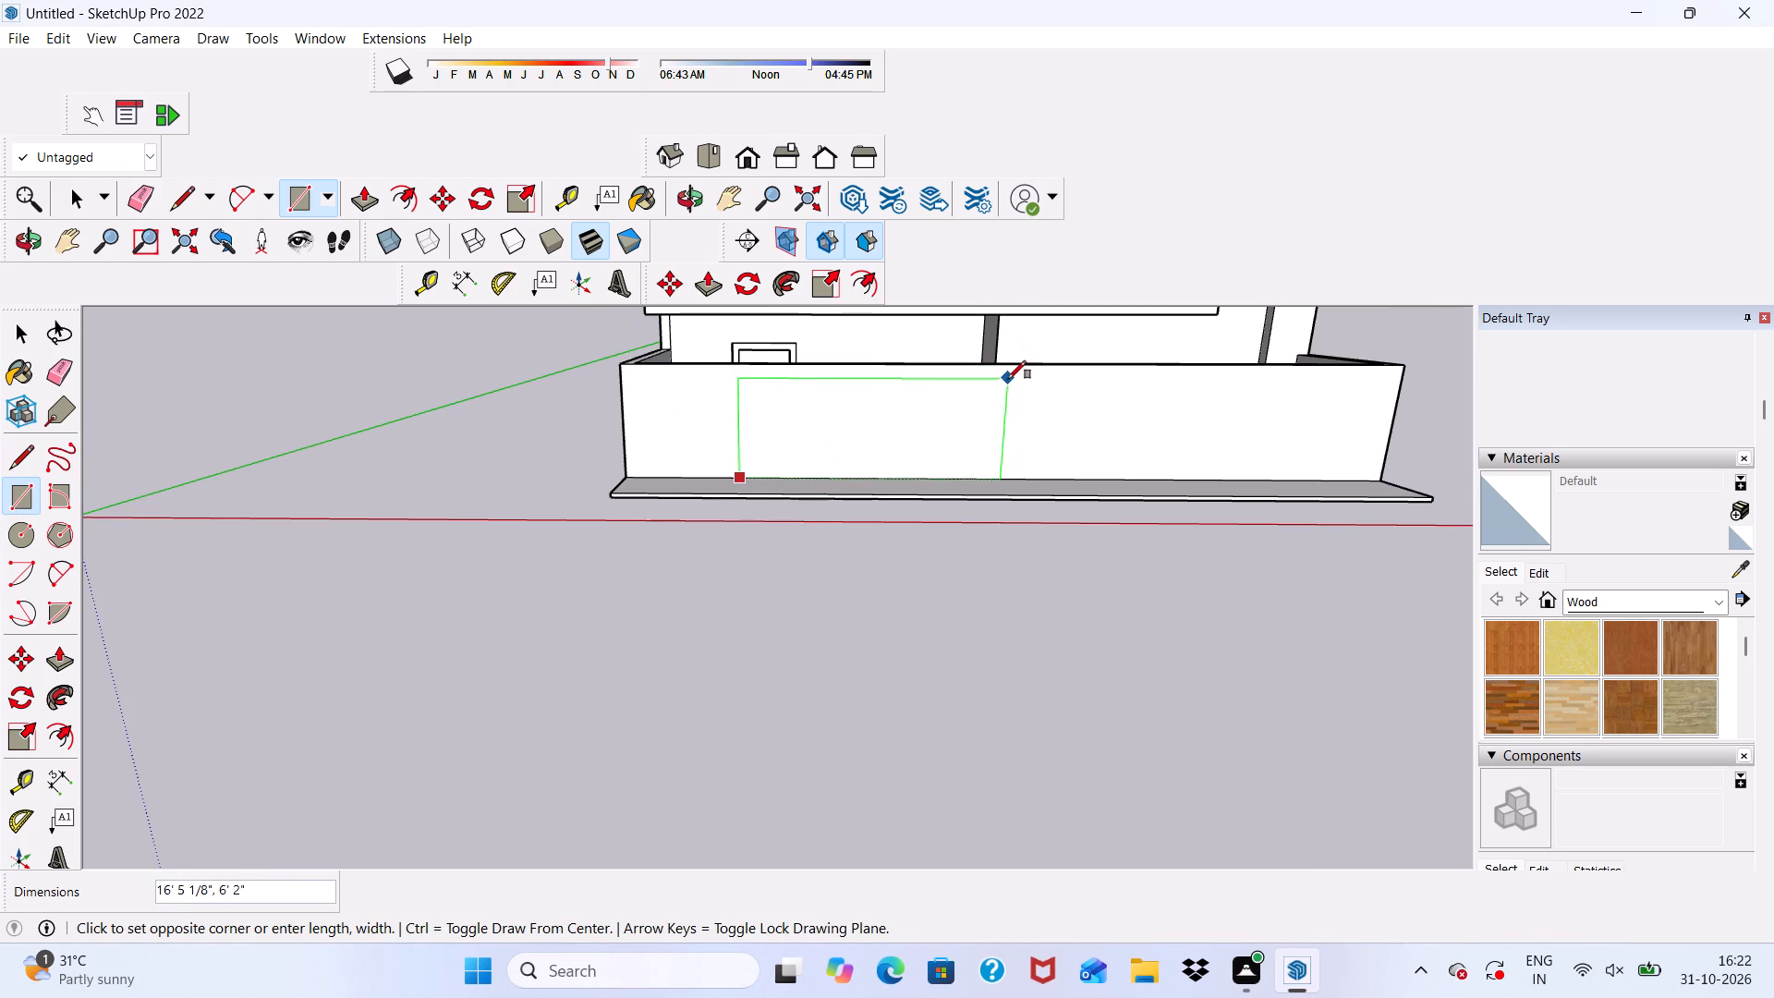
{"action": "scroll", "coordinate": [999, 384], "scroll_direction": "up", "scroll_amount": 4}
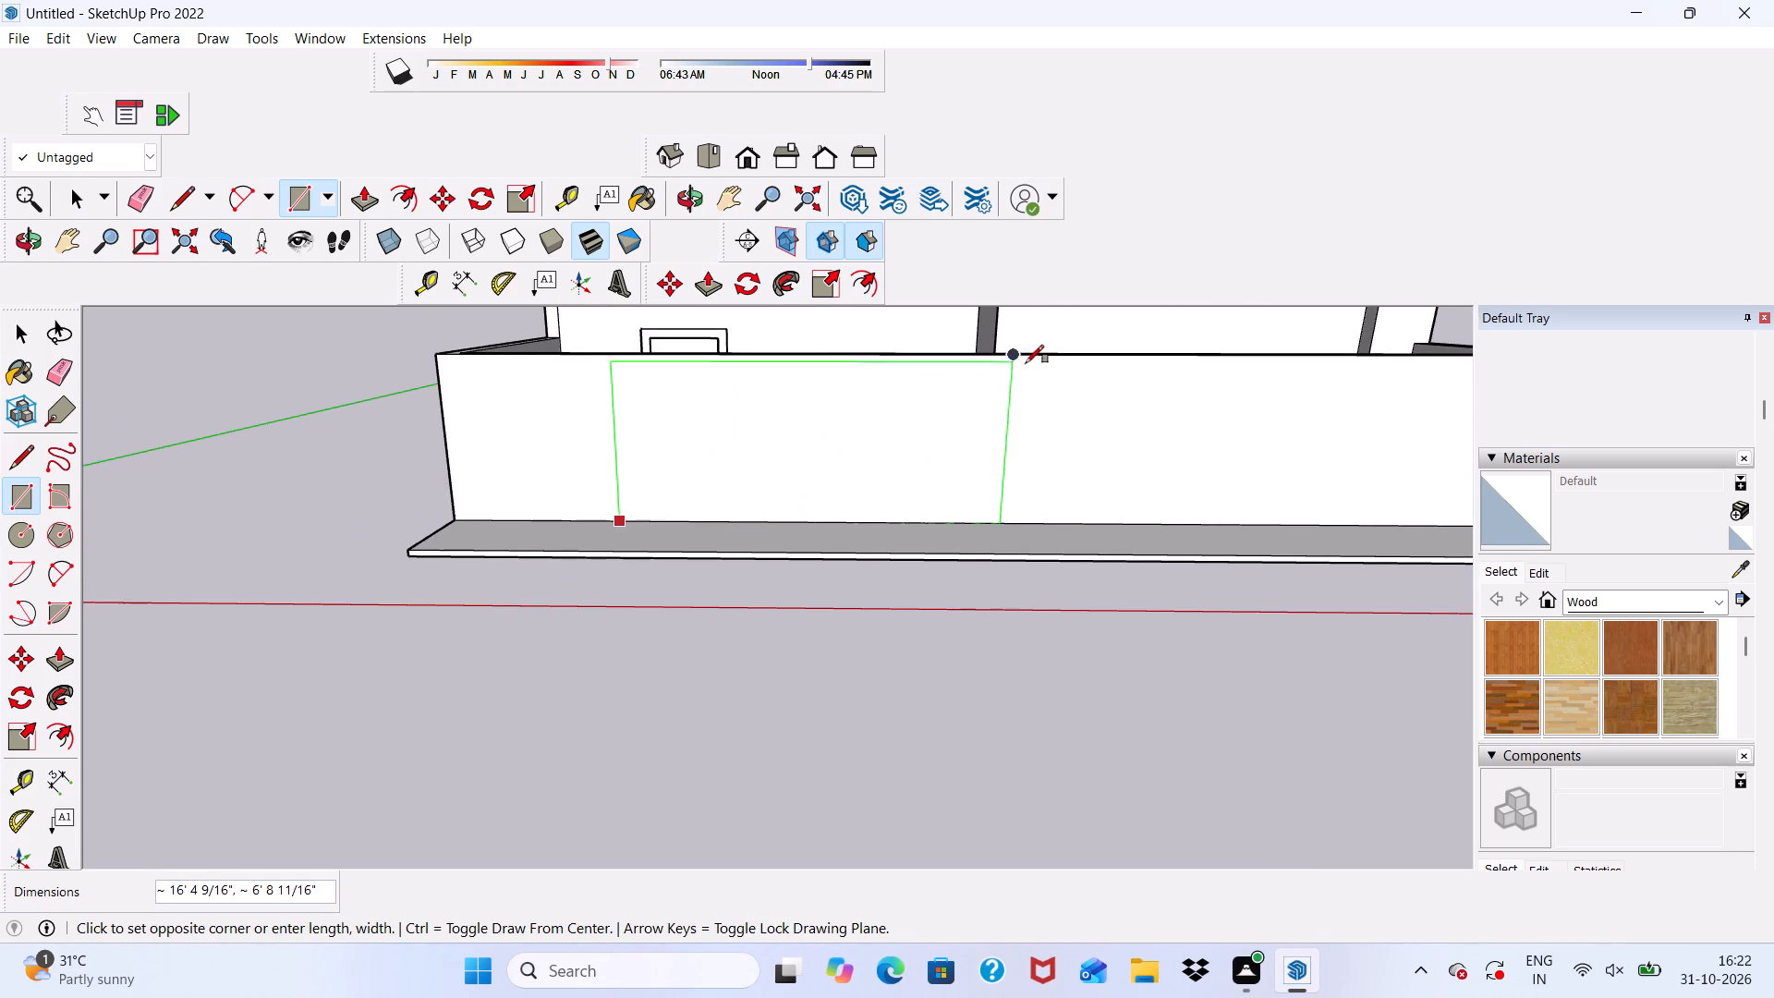
{"action": "left_click", "coordinate": [1038, 357]}
{"action": "scroll", "coordinate": [923, 383], "scroll_direction": "down", "scroll_amount": 3}
{"action": "key", "text": "space"}
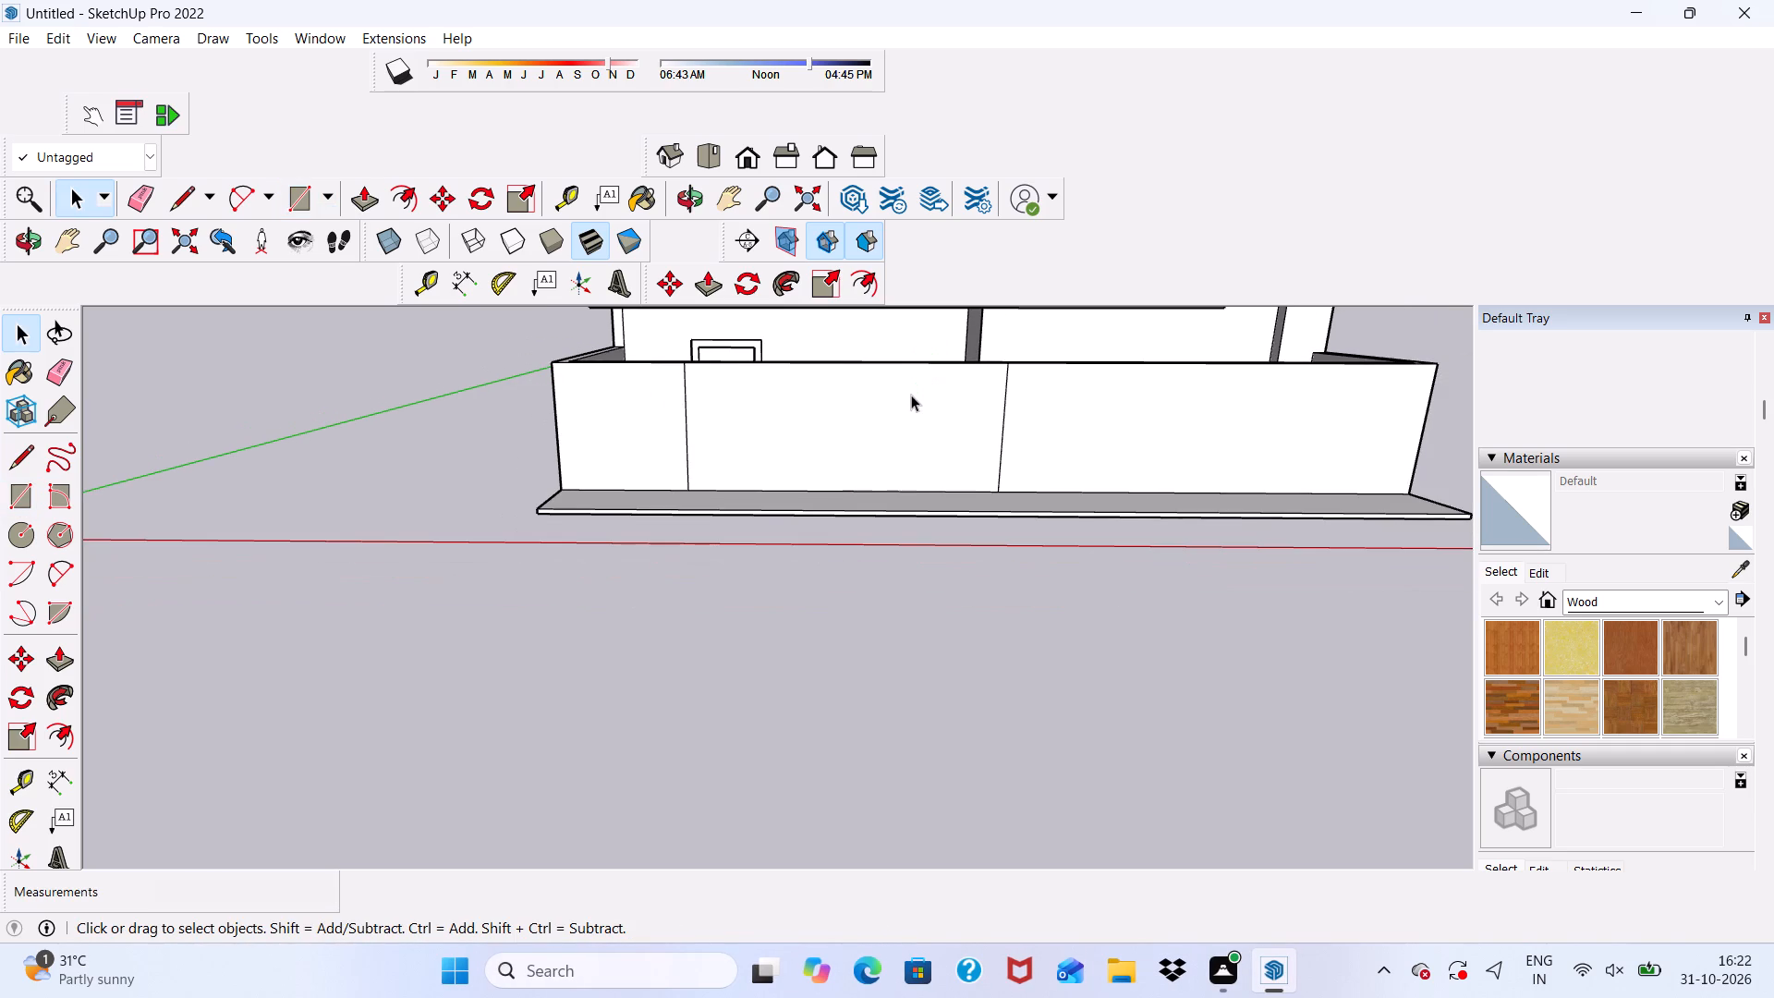
Erase the long edge and both short end edges of the white strip on the underside of the floor, beneath the door.
{"action": "middle_click_drag", "start_coordinate": [929, 423], "coordinate": [917, 342]}
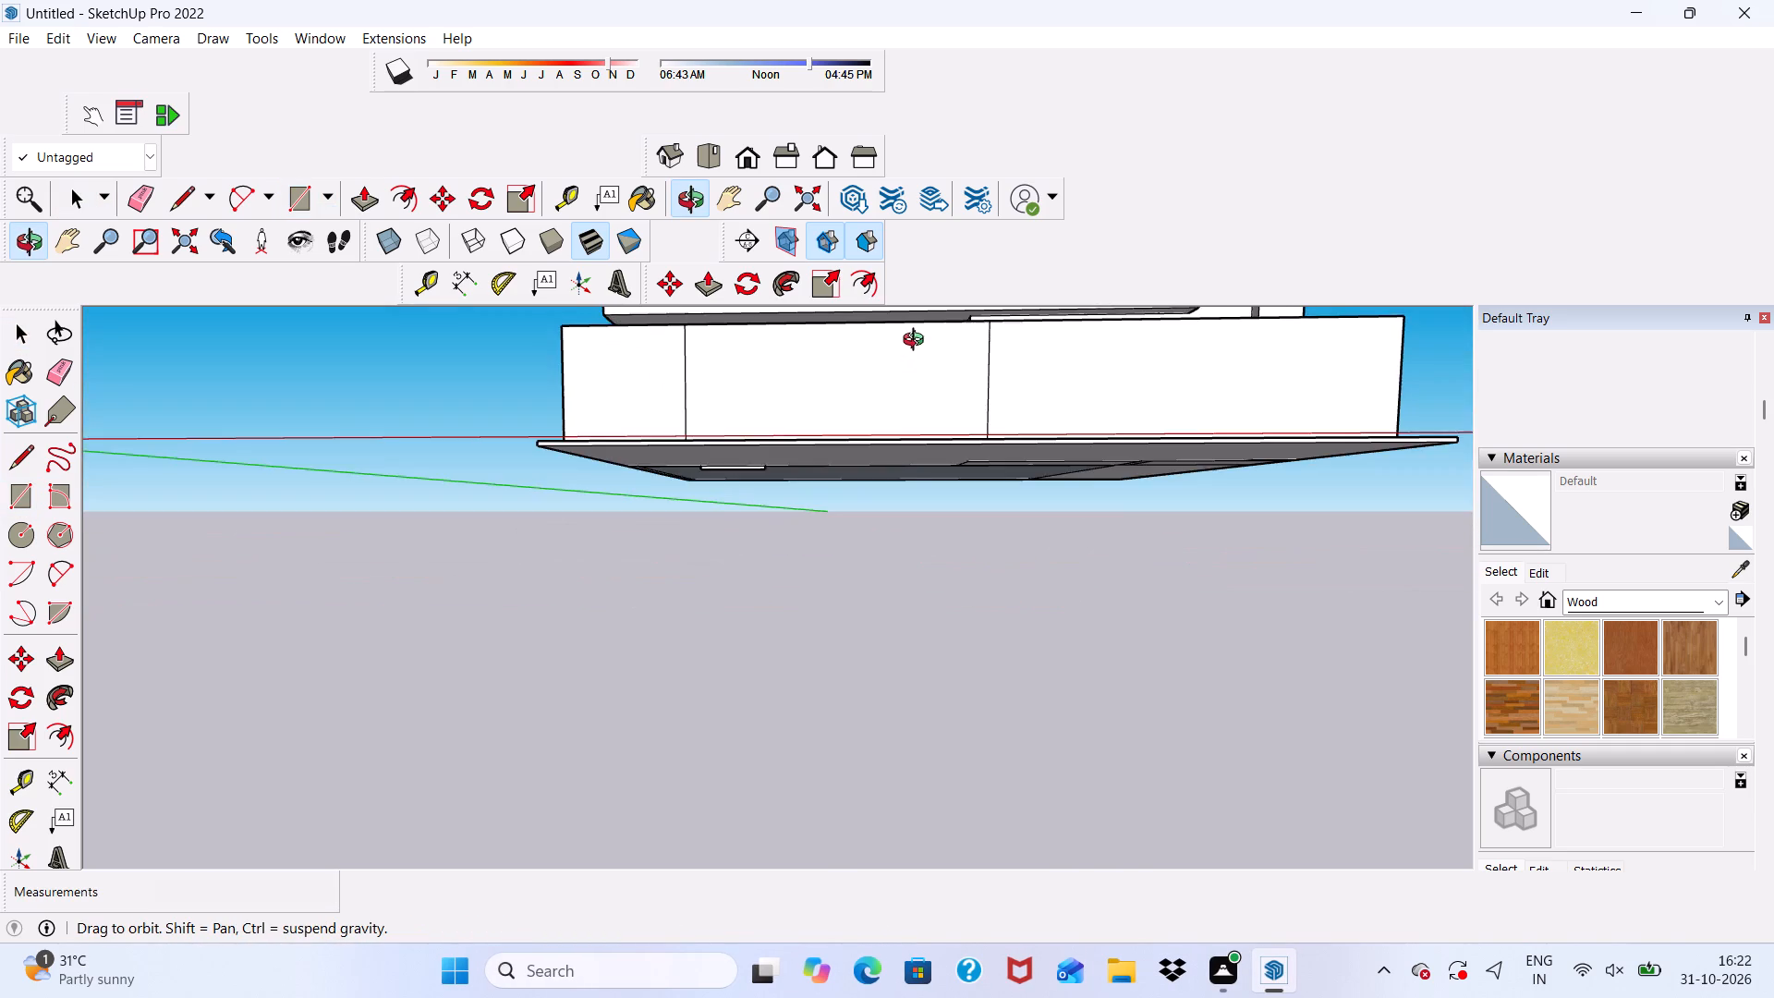
{"action": "middle_click_drag", "start_coordinate": [917, 342], "coordinate": [940, 383]}
{"action": "middle_click_drag", "start_coordinate": [940, 383], "coordinate": [943, 286]}
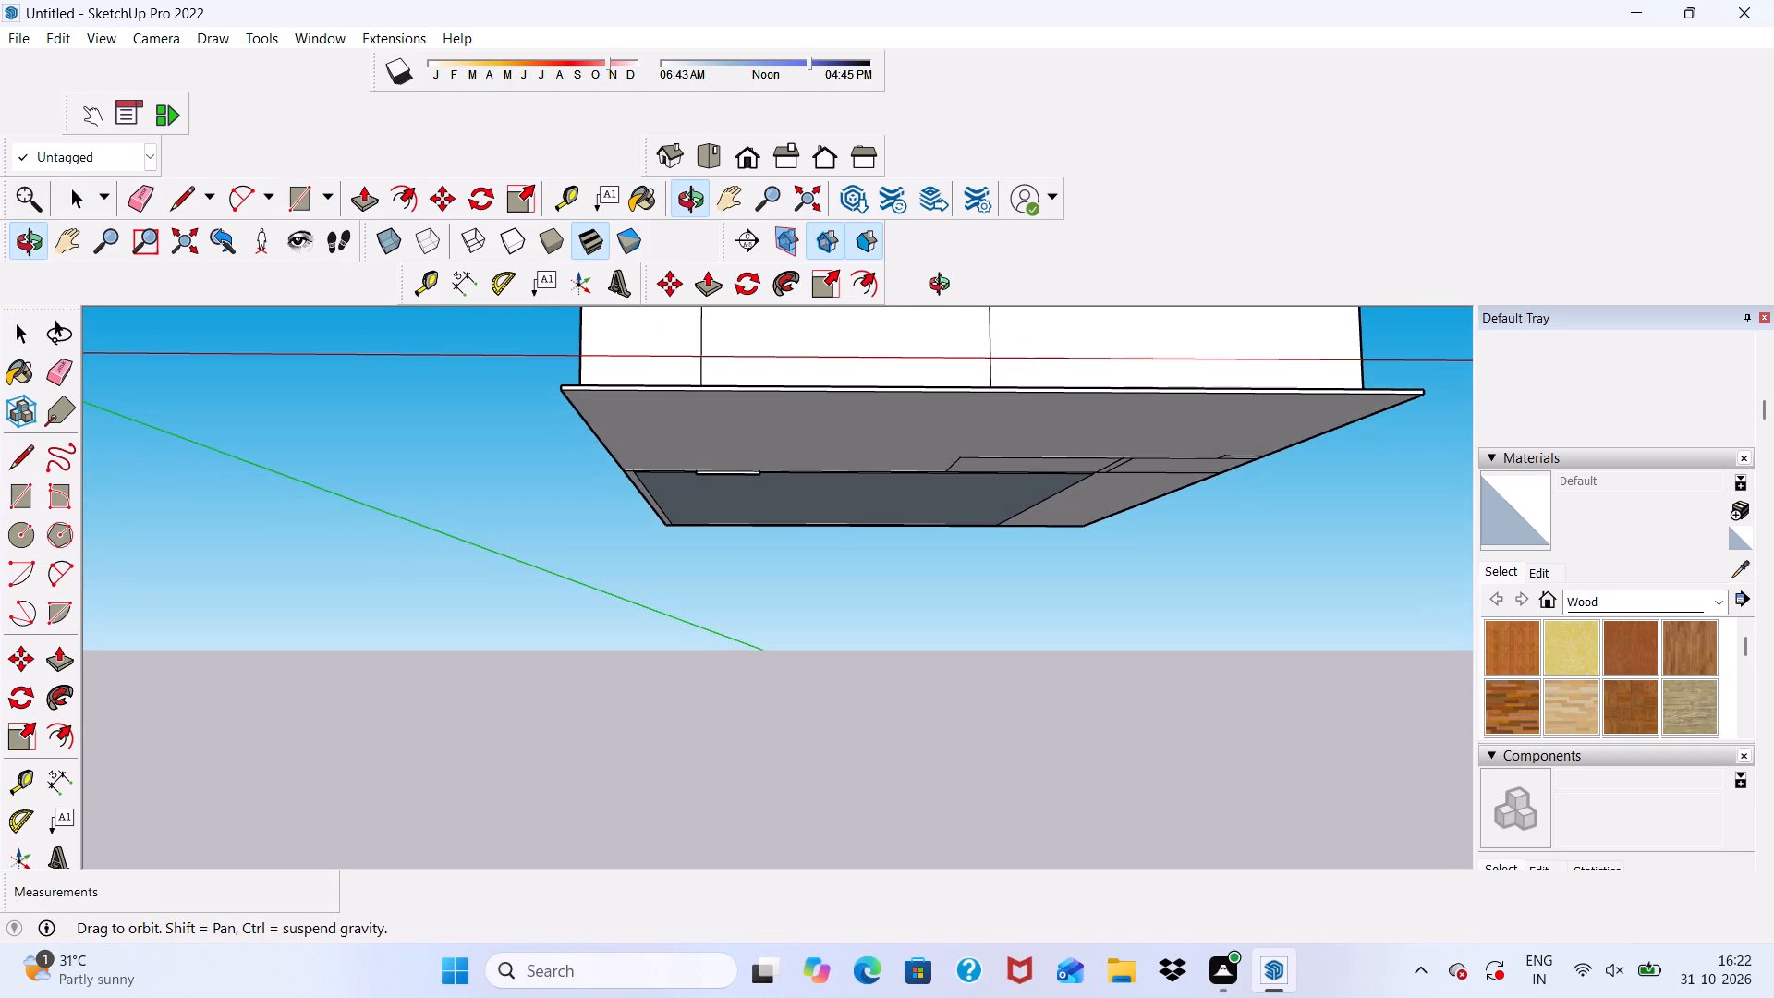
{"action": "middle_click_drag", "start_coordinate": [943, 286], "coordinate": [974, 255]}
{"action": "scroll", "coordinate": [861, 453], "scroll_direction": "up", "scroll_amount": 5}
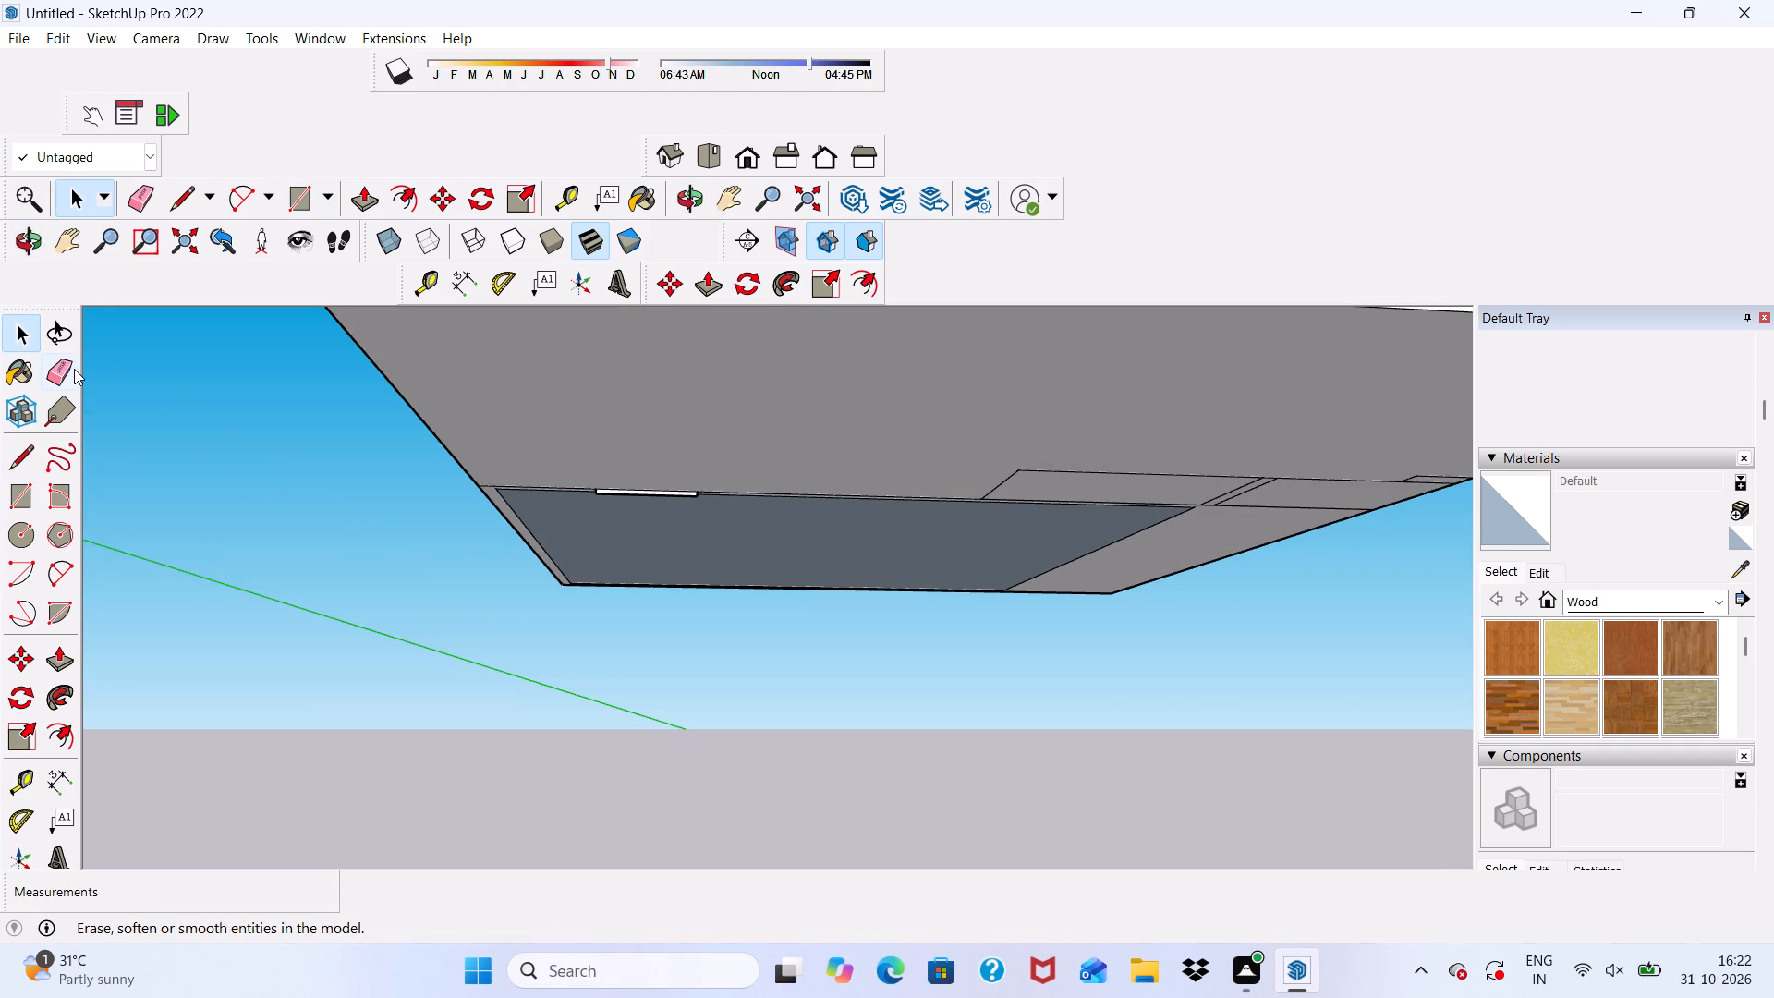
{"action": "left_click", "coordinate": [74, 369]}
{"action": "scroll", "coordinate": [696, 615], "scroll_direction": "up", "scroll_amount": 5}
{"action": "scroll", "coordinate": [597, 393], "scroll_direction": "up", "scroll_amount": 10}
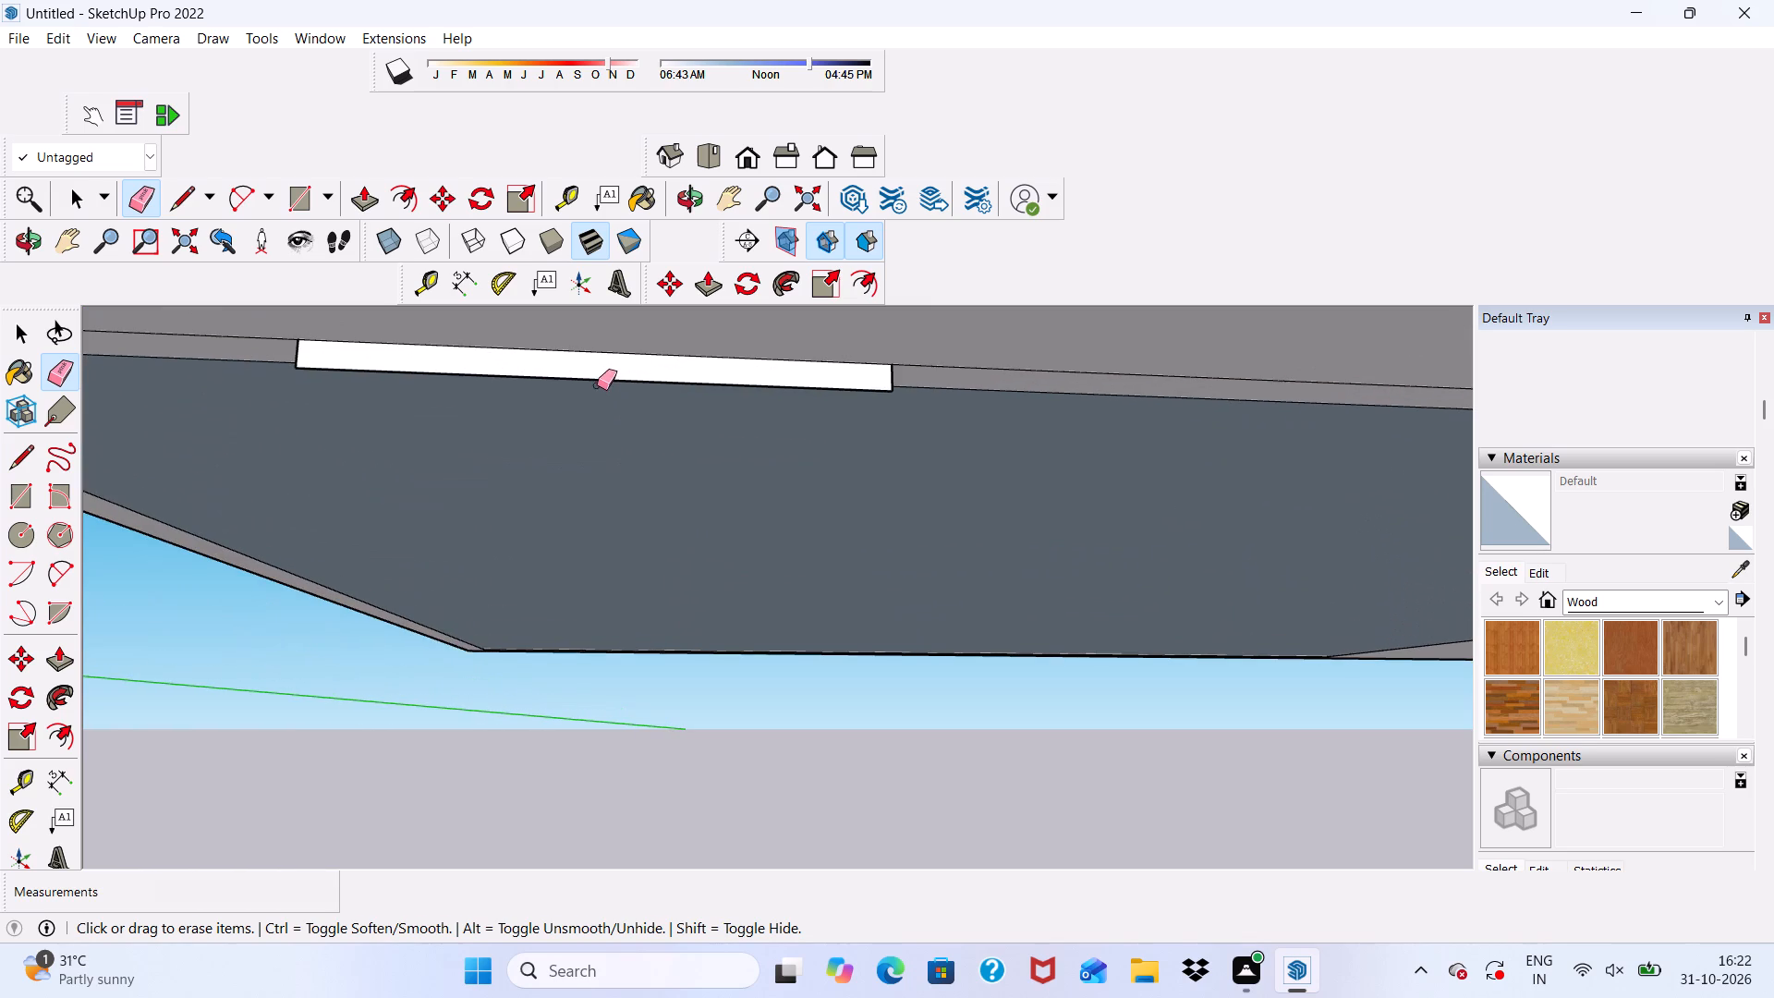
{"action": "left_click", "coordinate": [599, 379]}
{"action": "left_click_drag", "start_coordinate": [276, 356], "coordinate": [298, 354]}
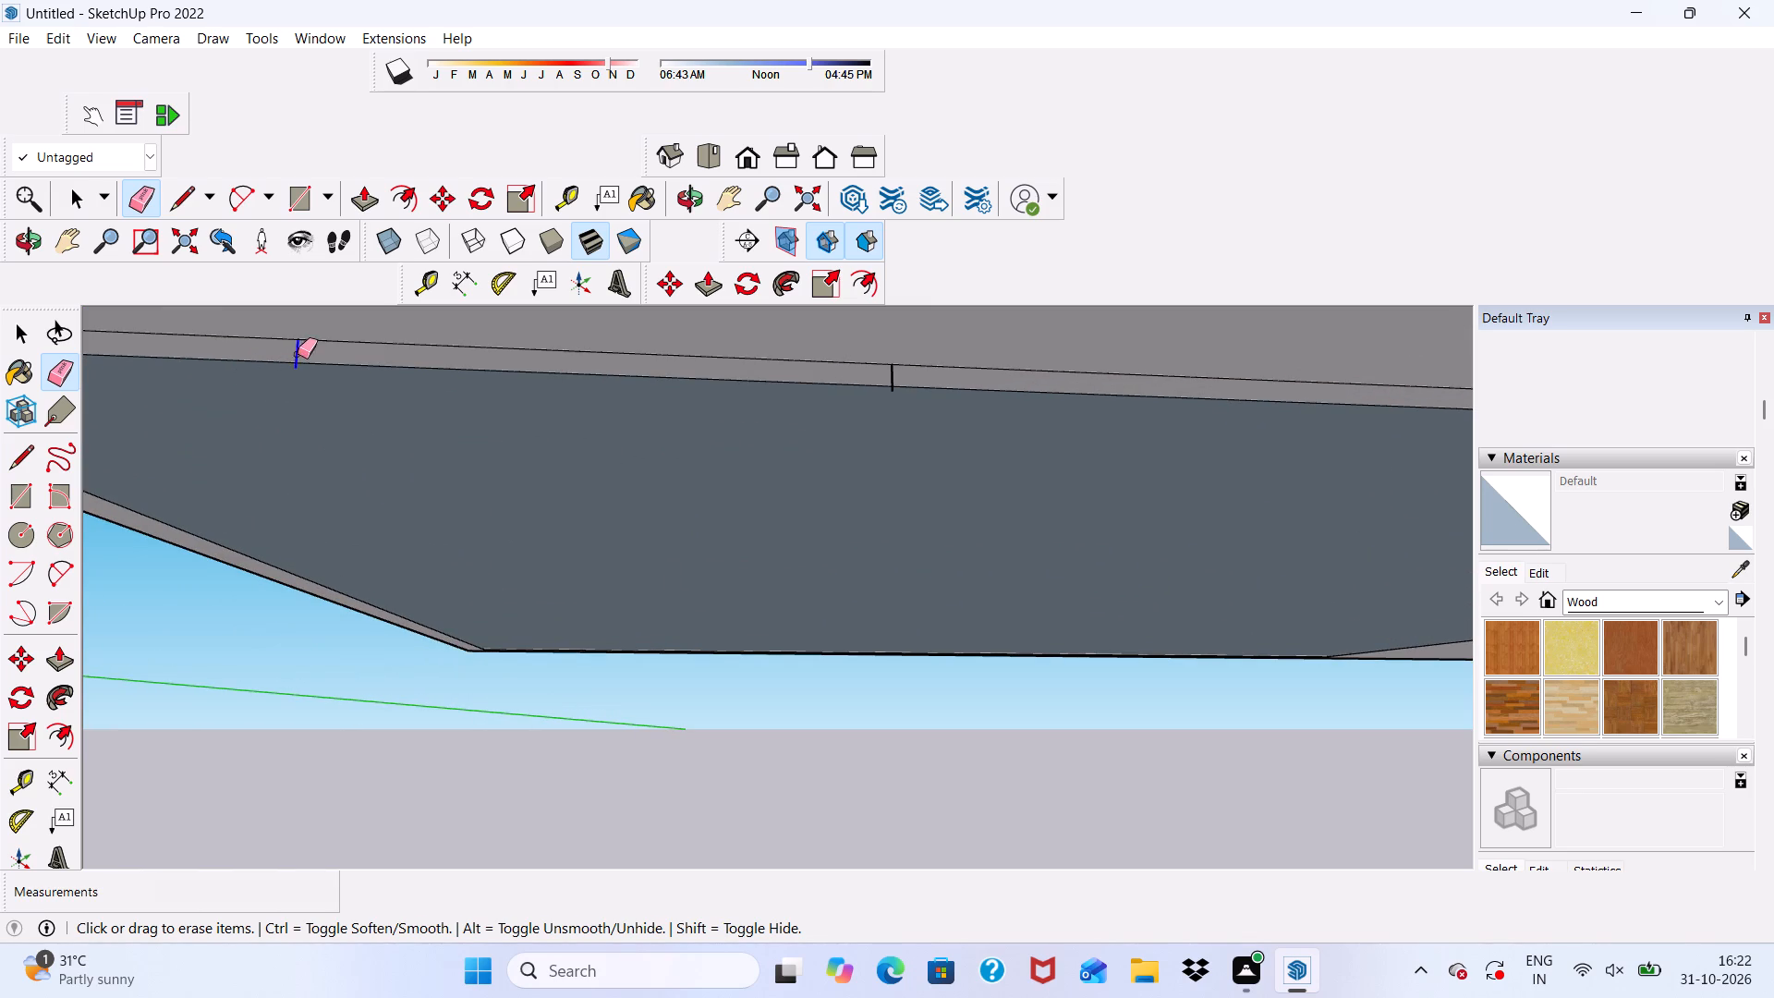
{"action": "left_click_drag", "start_coordinate": [298, 354], "coordinate": [300, 353]}
{"action": "left_click", "coordinate": [892, 372]}
{"action": "scroll", "coordinate": [892, 372], "scroll_direction": "down", "scroll_amount": 5}
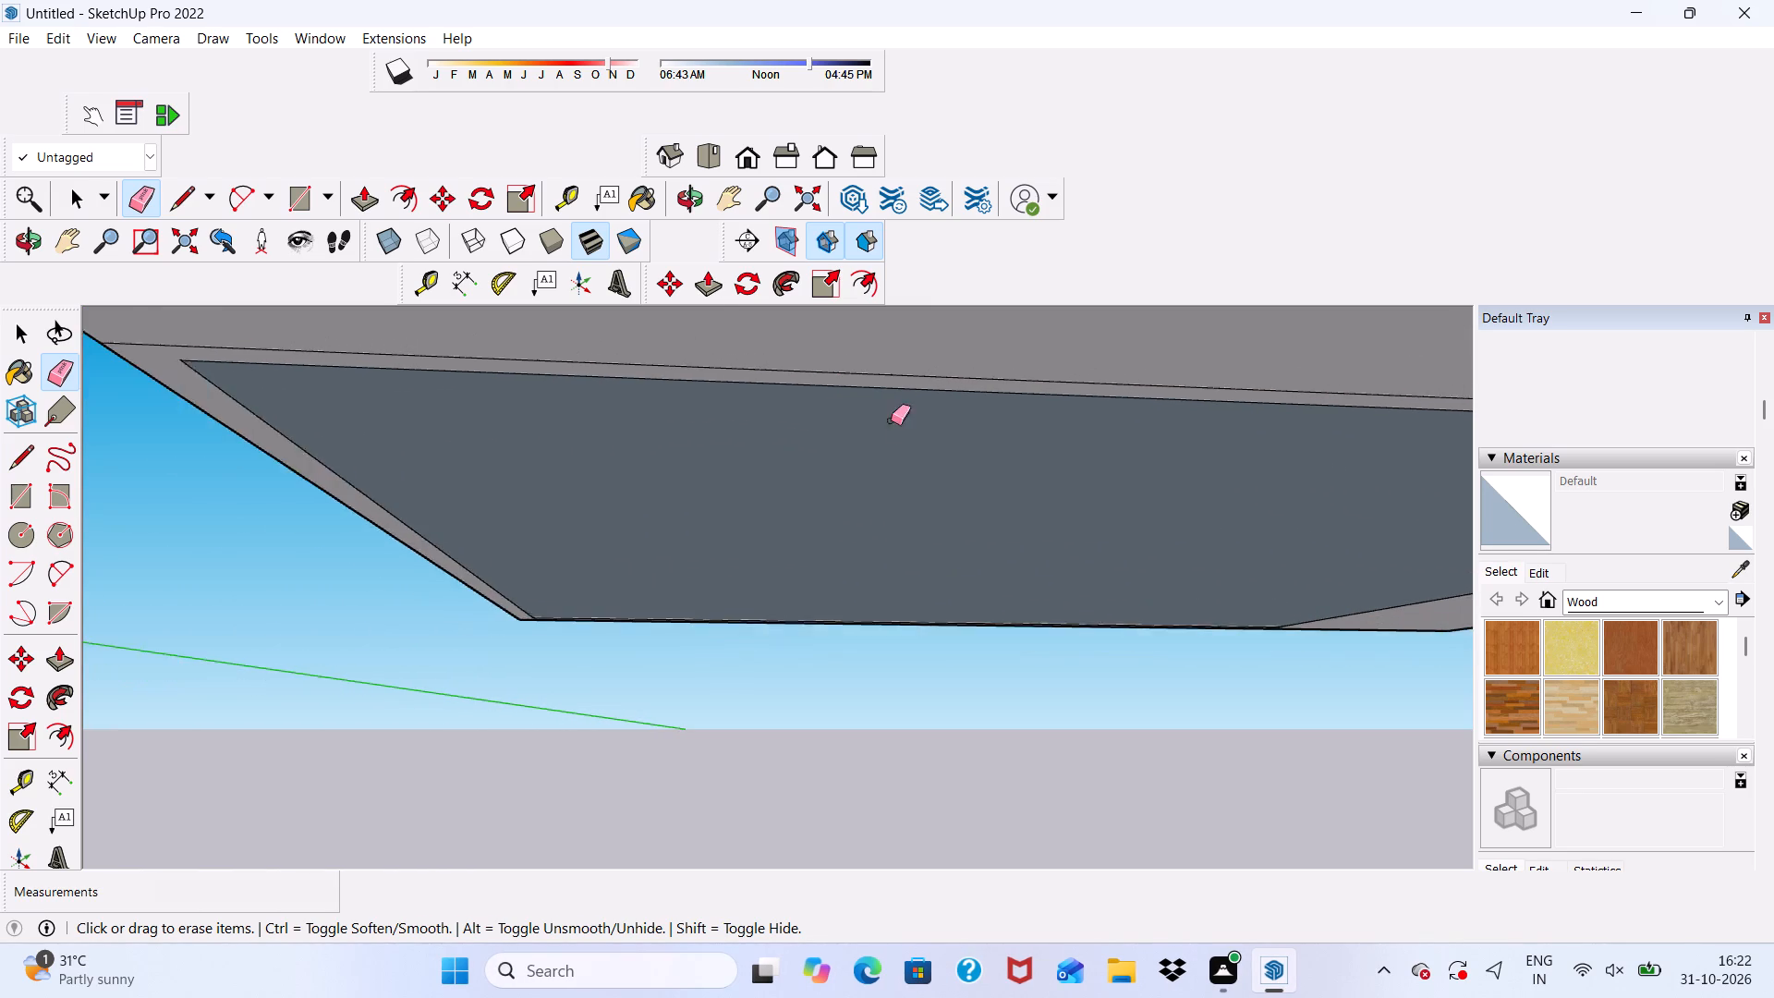
{"action": "scroll", "coordinate": [891, 420], "scroll_direction": "down", "scroll_amount": 1}
{"action": "key", "text": "space"}
Erase the right vertical edge of the rectangle on the boundary wall's front face, keeping its left edge.
{"action": "scroll", "coordinate": [892, 412], "scroll_direction": "down", "scroll_amount": 20}
{"action": "scroll", "coordinate": [961, 442], "scroll_direction": "up", "scroll_amount": 1}
{"action": "middle_click_drag", "start_coordinate": [961, 442], "coordinate": [798, 615]}
{"action": "scroll", "coordinate": [961, 442], "scroll_direction": "down", "scroll_amount": 1}
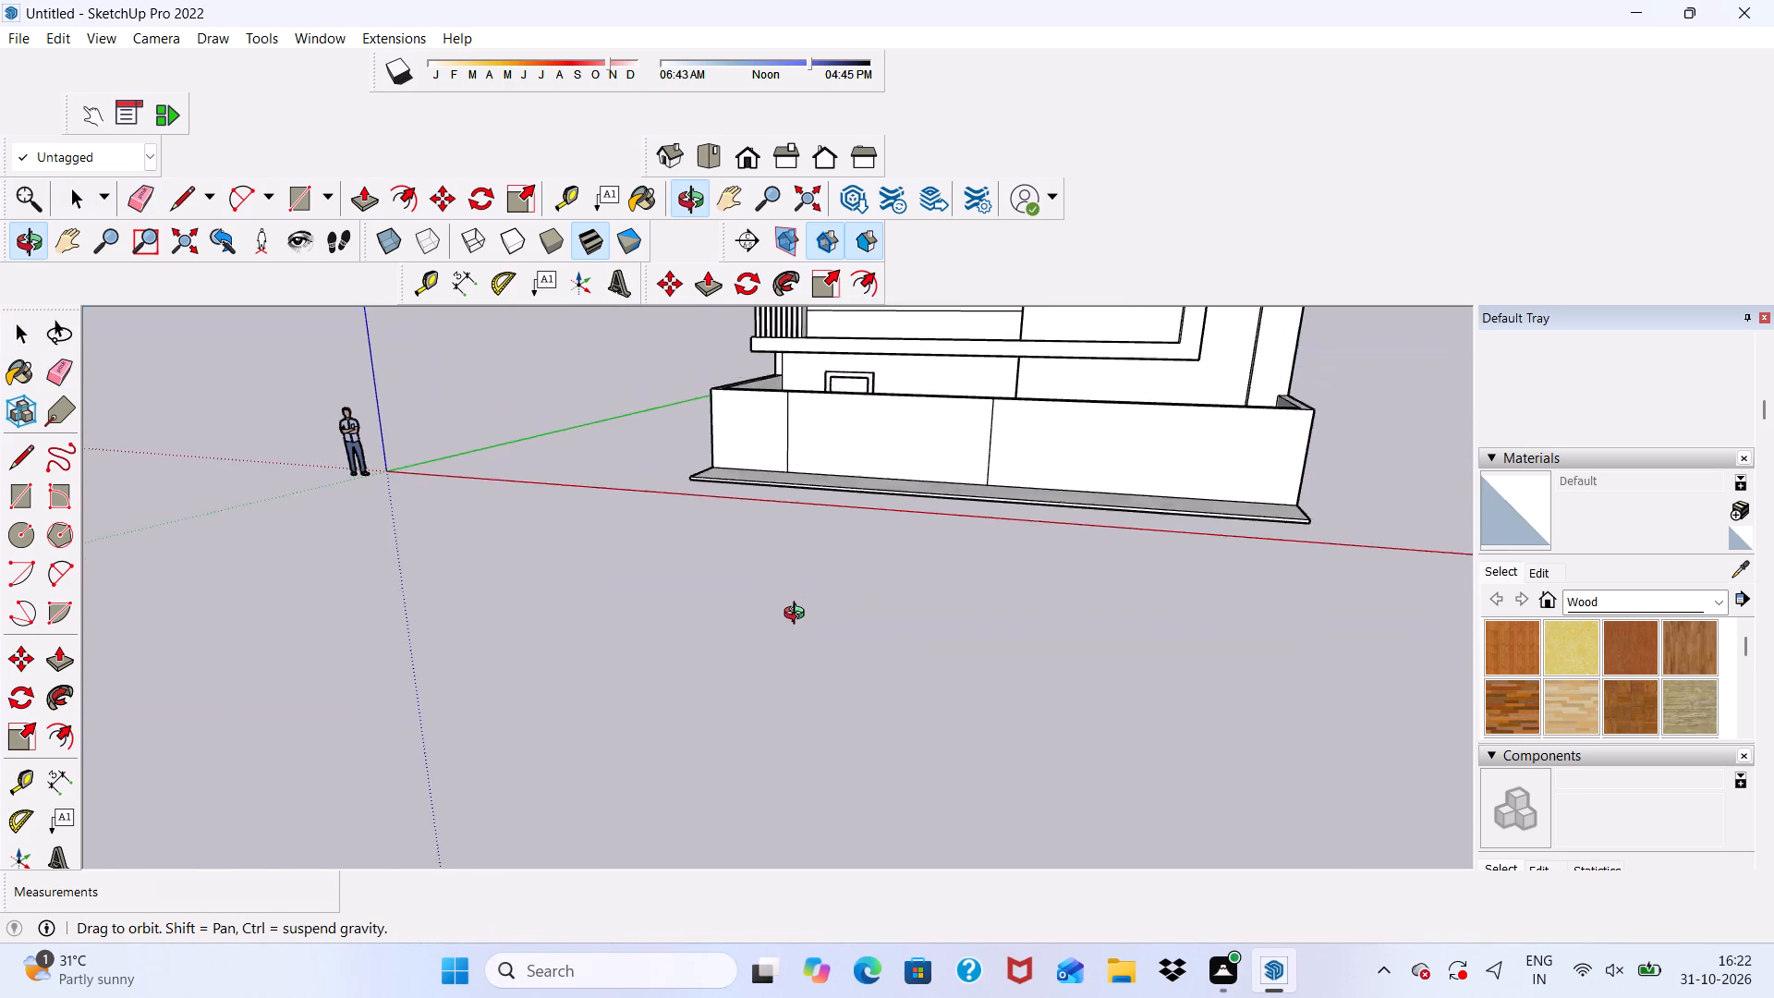
{"action": "middle_click_drag", "start_coordinate": [798, 615], "coordinate": [796, 621]}
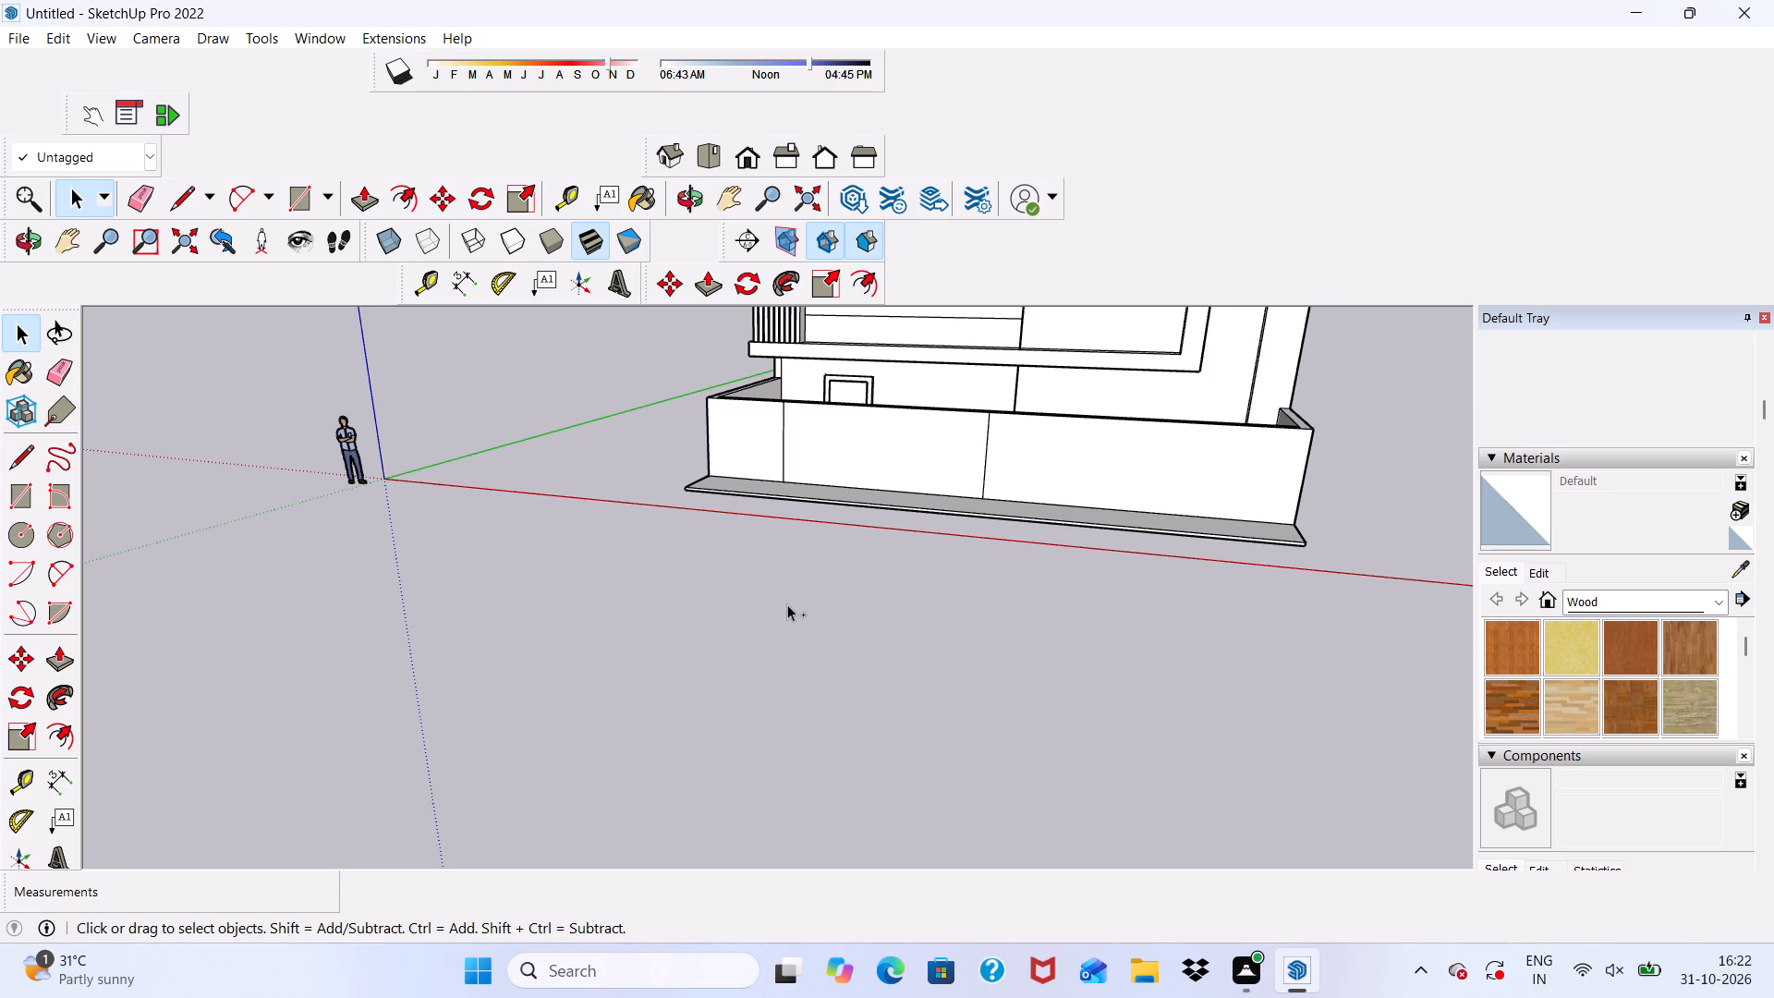
{"action": "left_click", "coordinate": [59, 362]}
{"action": "scroll", "coordinate": [891, 488], "scroll_direction": "up", "scroll_amount": 3}
{"action": "left_click_drag", "start_coordinate": [980, 462], "coordinate": [1000, 461]}
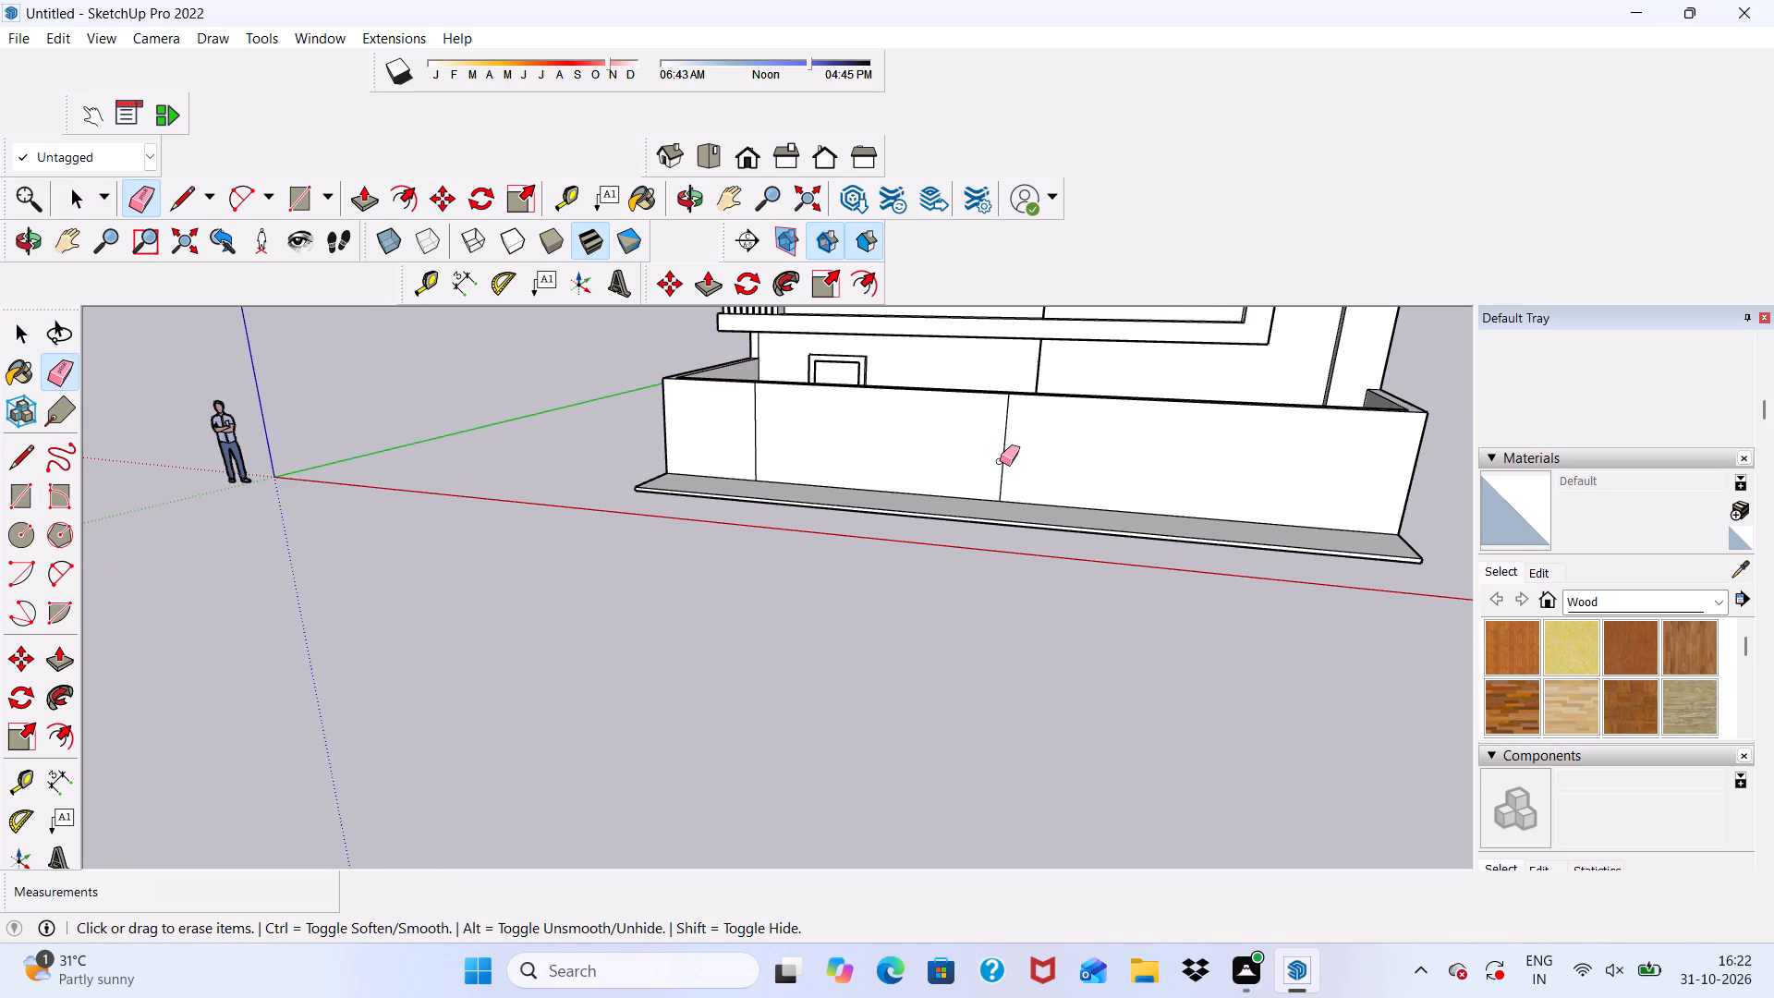
{"action": "left_click_drag", "start_coordinate": [1000, 461], "coordinate": [1007, 458]}
{"action": "key", "text": "space"}
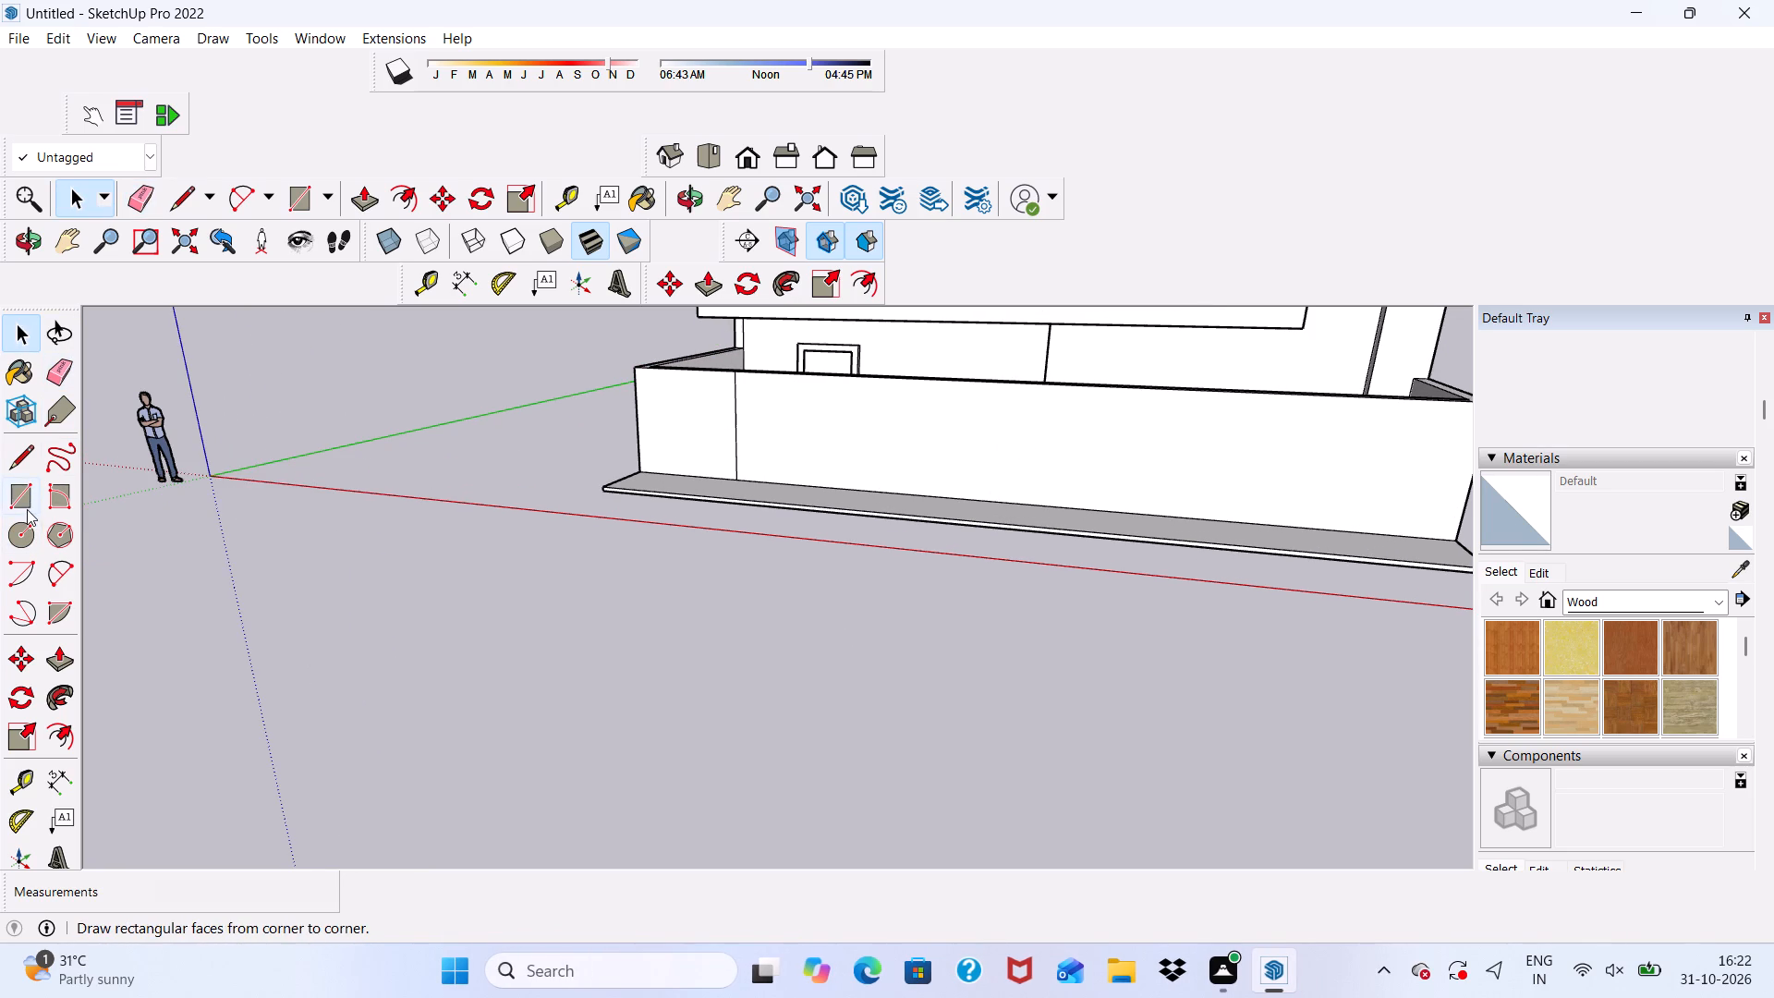
Draw a rectangle about 22' 6" by 7' on the front wall, from the remaining vertical line's base to the wall's top edge.
{"action": "left_click", "coordinate": [27, 509]}
{"action": "scroll", "coordinate": [811, 469], "scroll_direction": "up", "scroll_amount": 4}
{"action": "scroll", "coordinate": [682, 531], "scroll_direction": "up", "scroll_amount": 5}
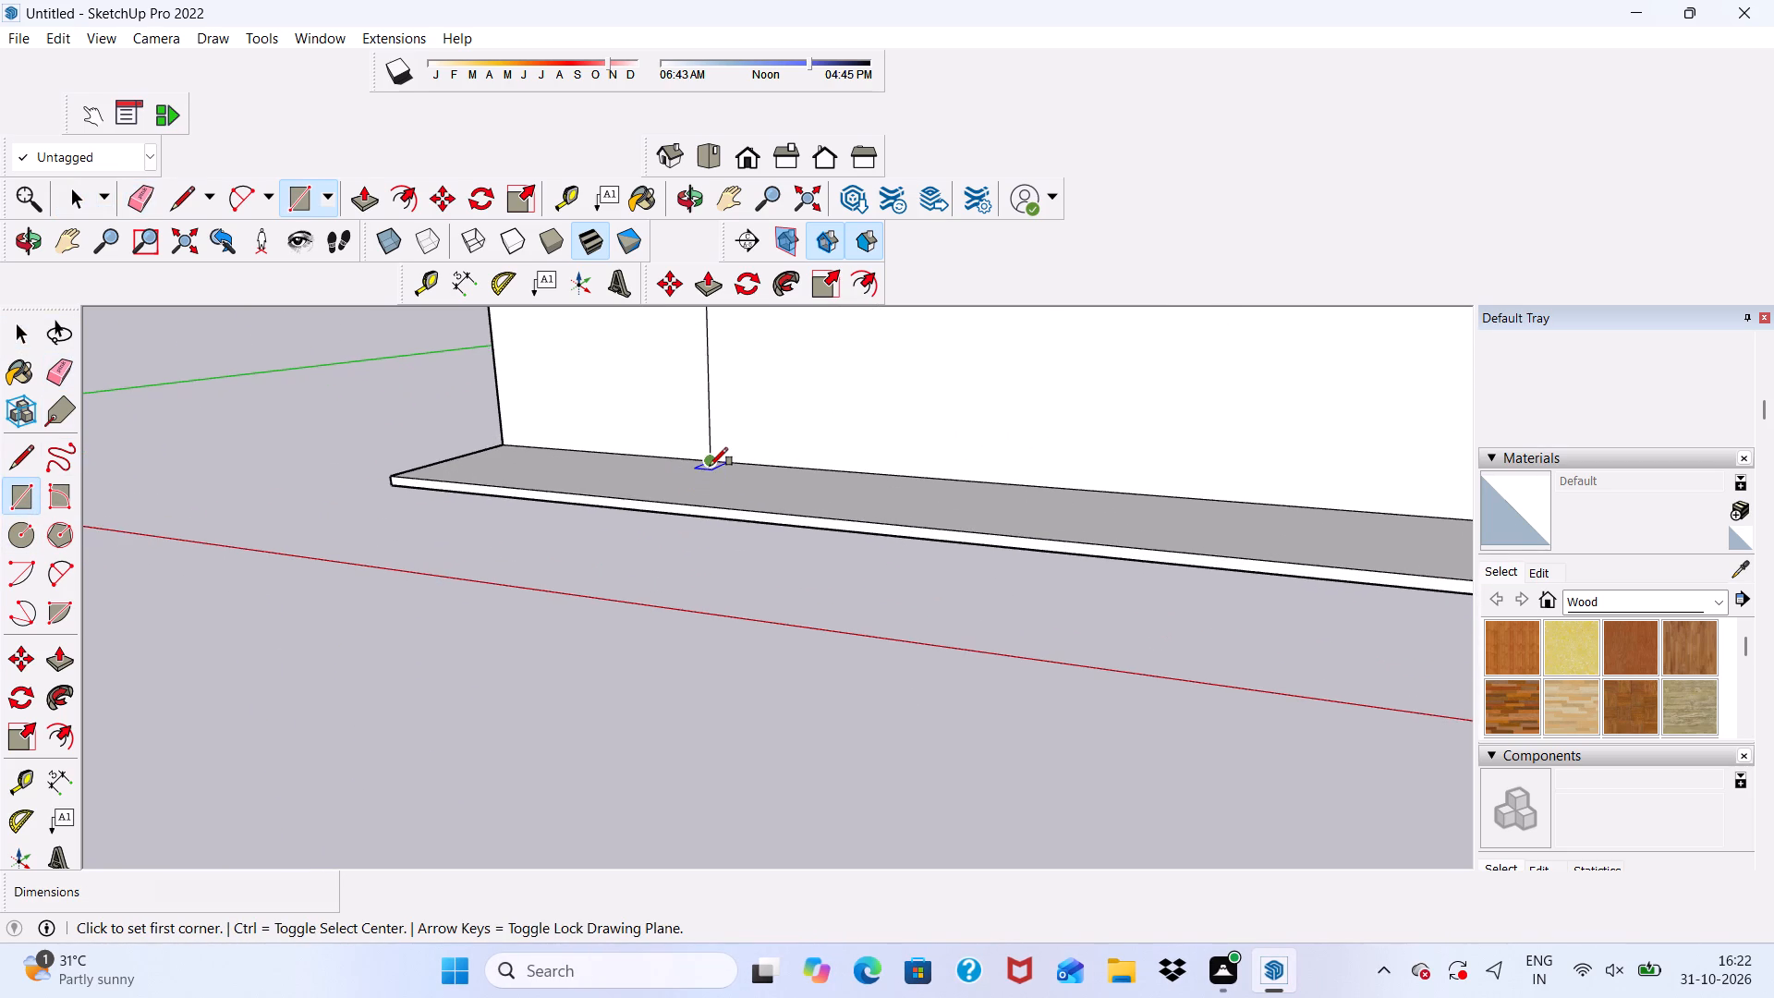
{"action": "scroll", "coordinate": [711, 456], "scroll_direction": "up", "scroll_amount": 1}
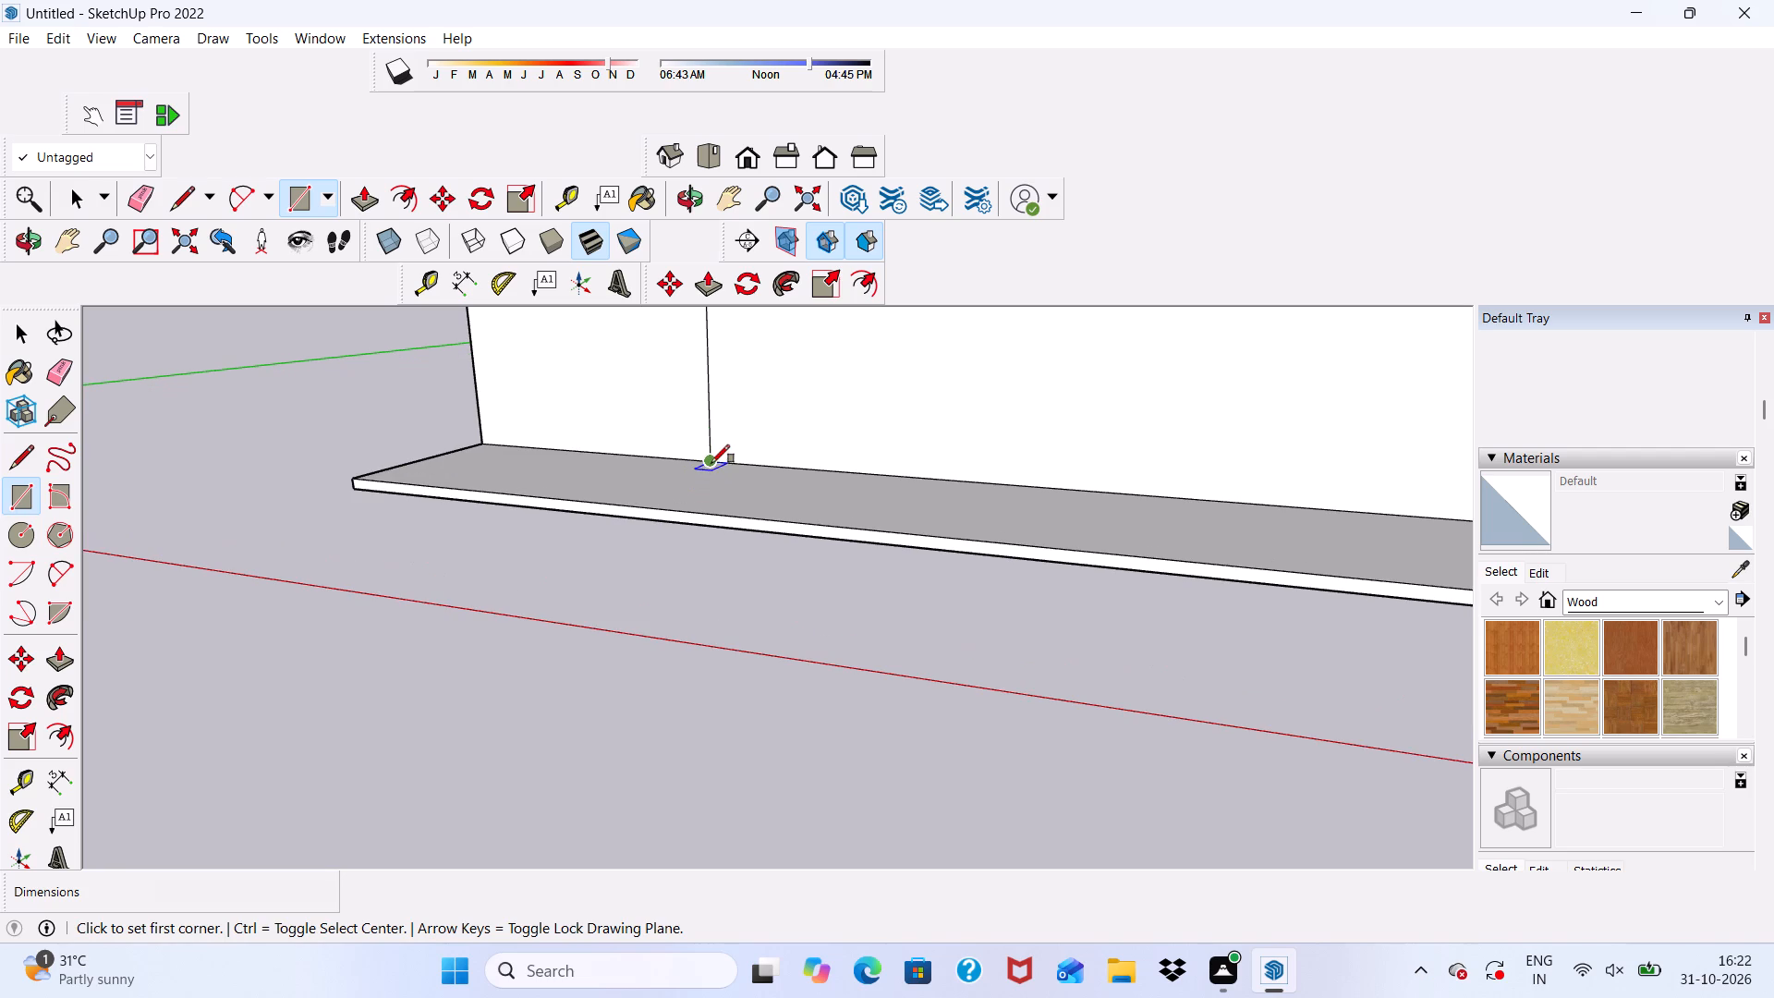
{"action": "left_click", "coordinate": [711, 463]}
{"action": "scroll", "coordinate": [711, 463], "scroll_direction": "down", "scroll_amount": 6}
{"action": "scroll", "coordinate": [890, 469], "scroll_direction": "down", "scroll_amount": 6}
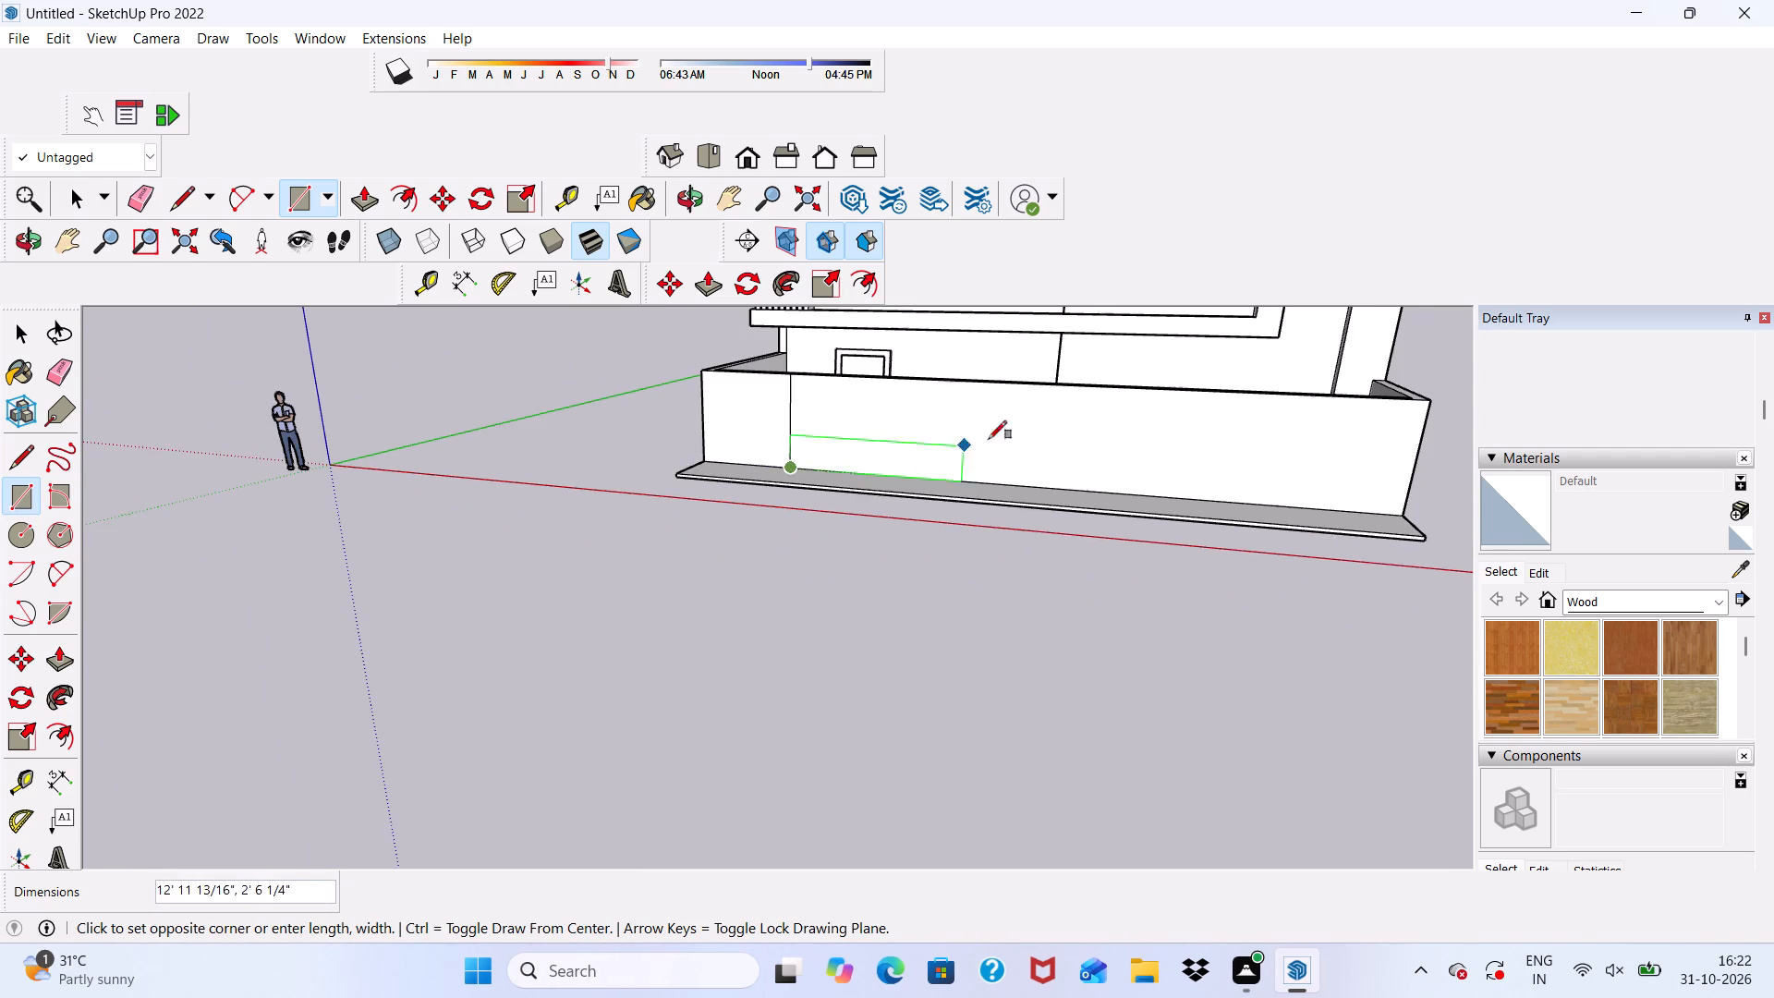
{"action": "scroll", "coordinate": [1117, 425], "scroll_direction": "down", "scroll_amount": 3}
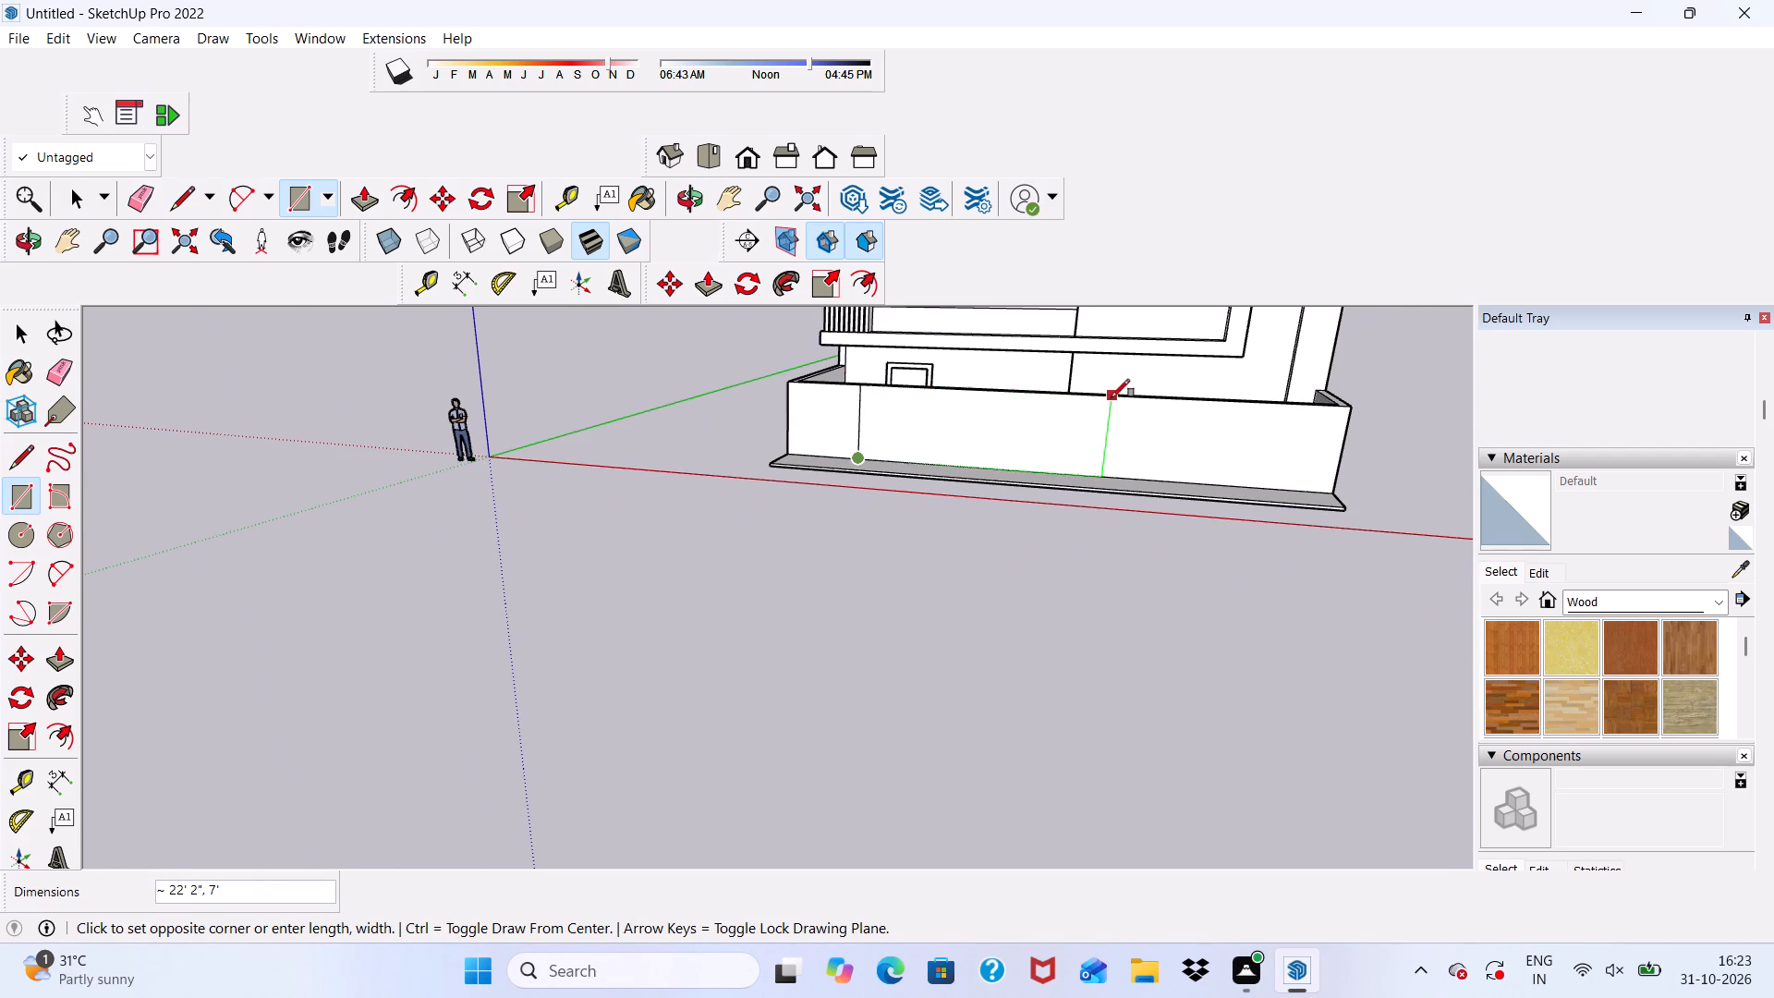
{"action": "scroll", "coordinate": [1114, 405], "scroll_direction": "up", "scroll_amount": 4}
{"action": "left_click", "coordinate": [1116, 393]}
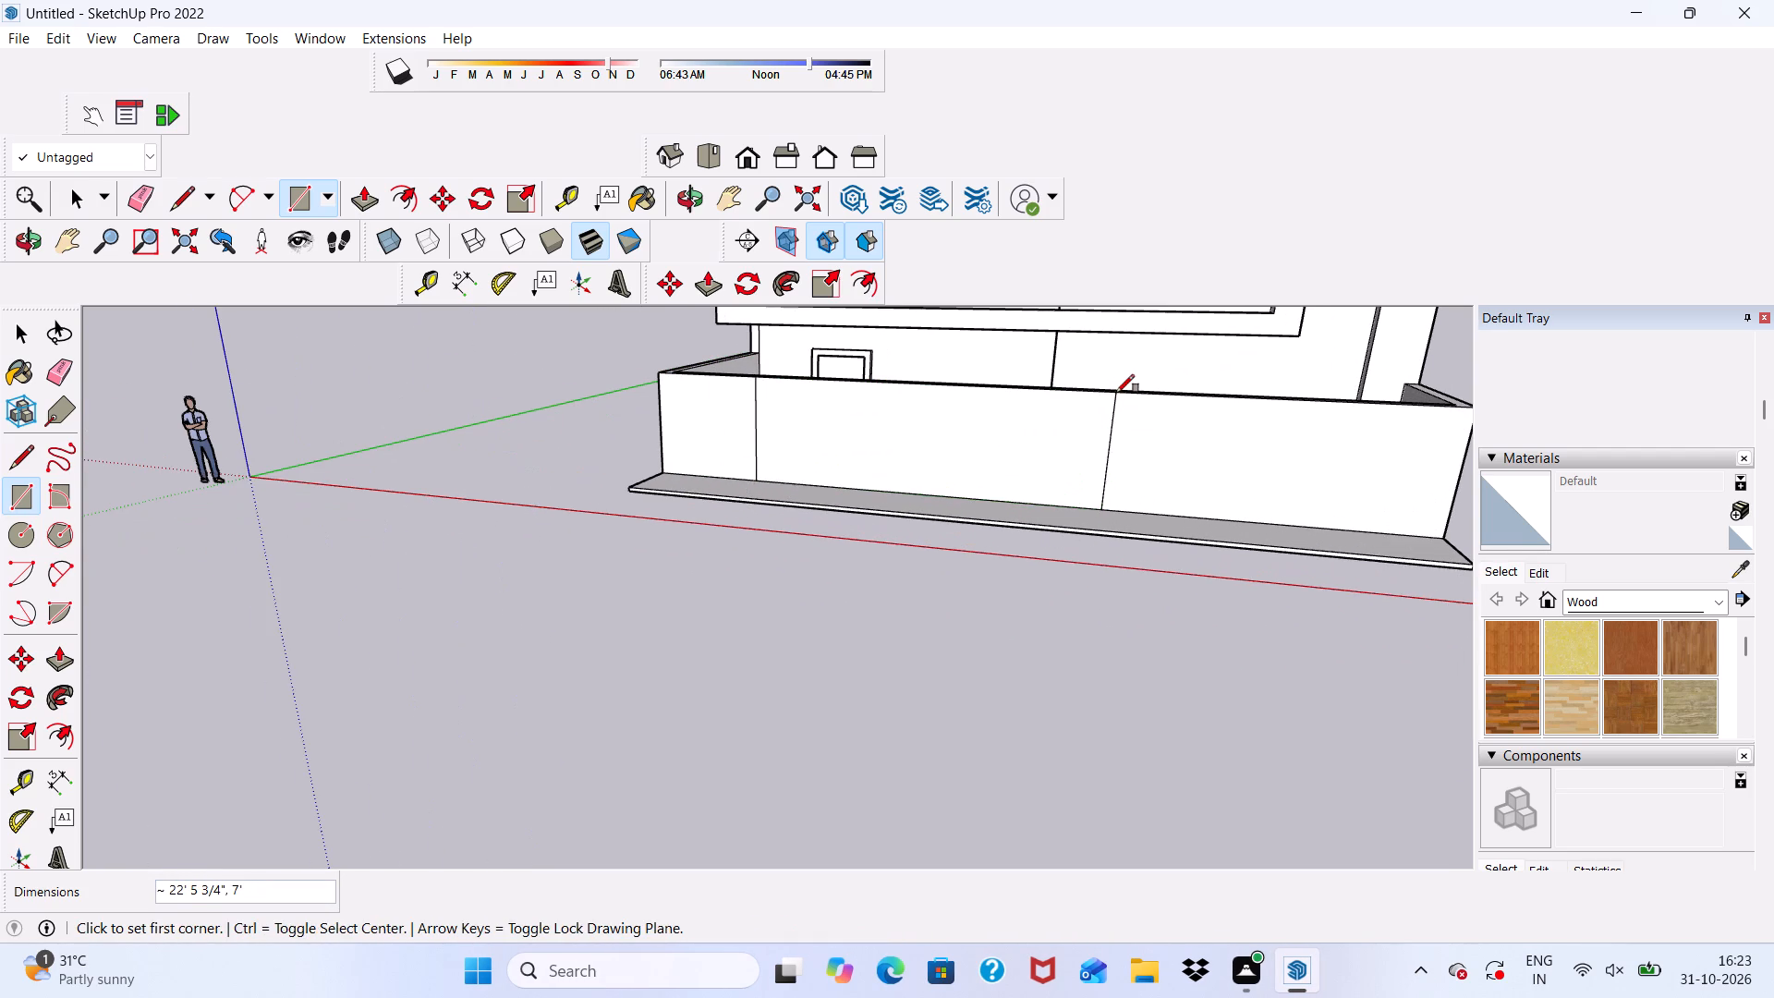
{"action": "scroll", "coordinate": [1087, 407], "scroll_direction": "down", "scroll_amount": 4}
{"action": "key", "text": "space"}
Offset the outline of the wide rectangle on the front wall inward by 3".
{"action": "middle_click_drag", "start_coordinate": [992, 460], "coordinate": [1003, 447]}
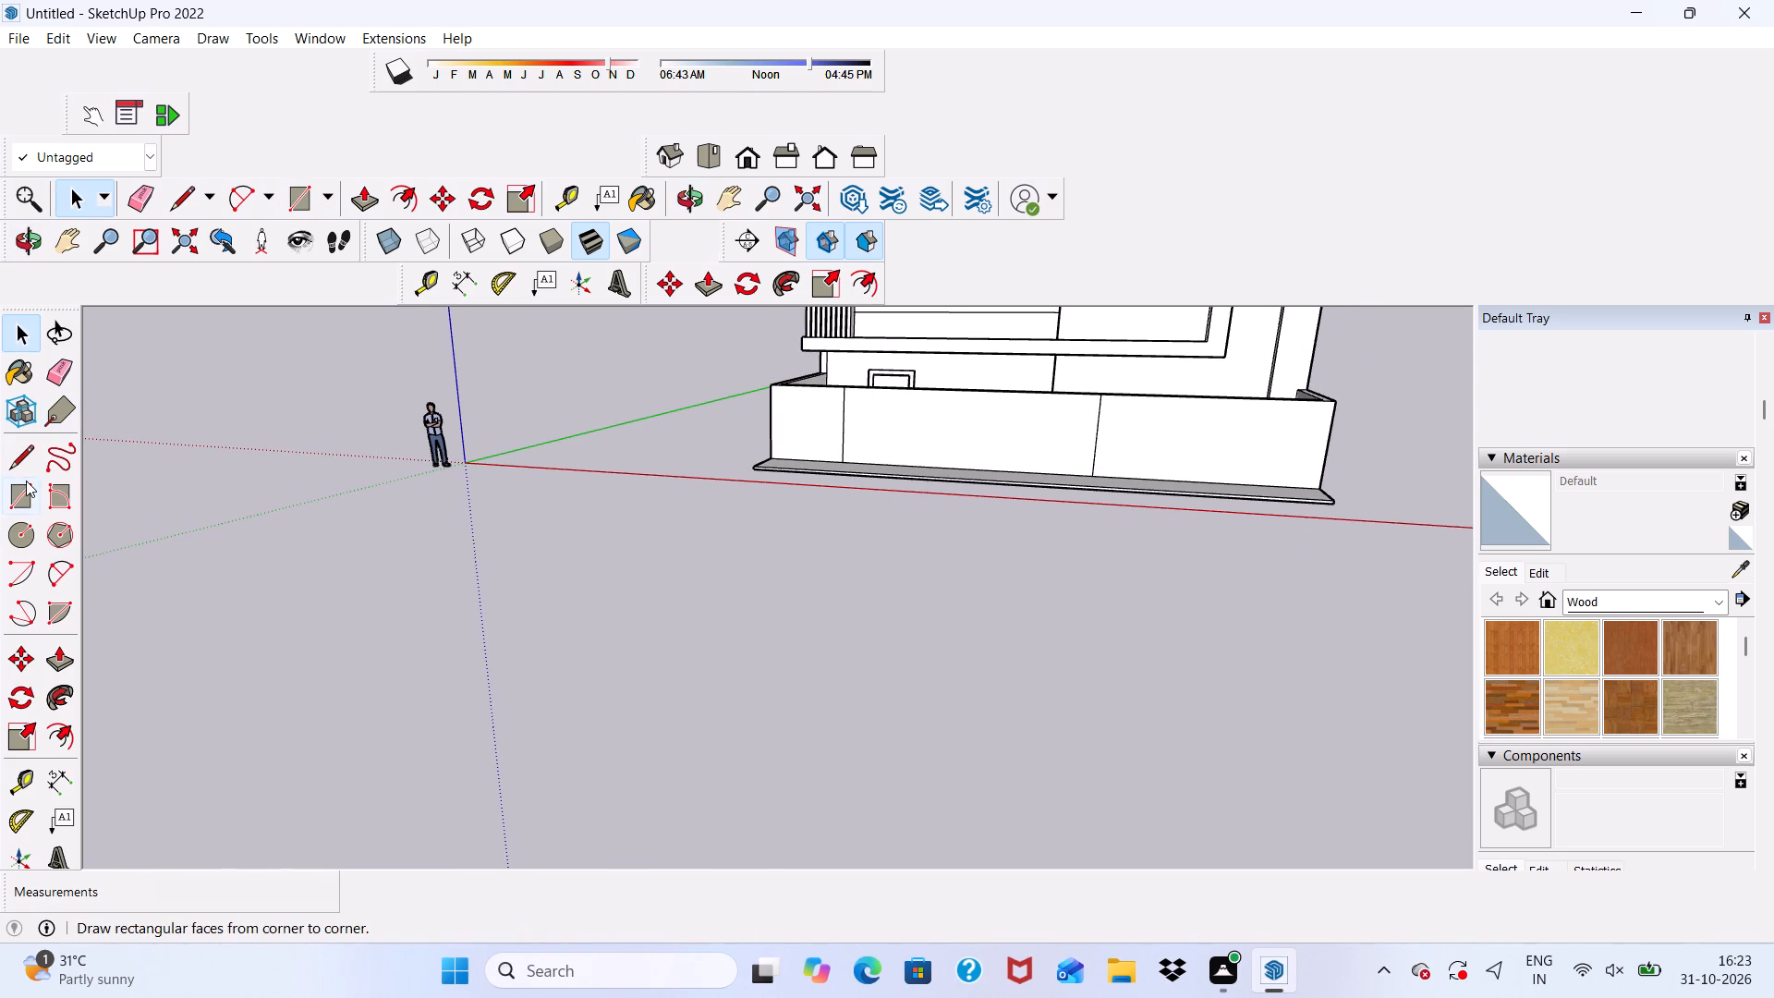
{"action": "left_click", "coordinate": [63, 727]}
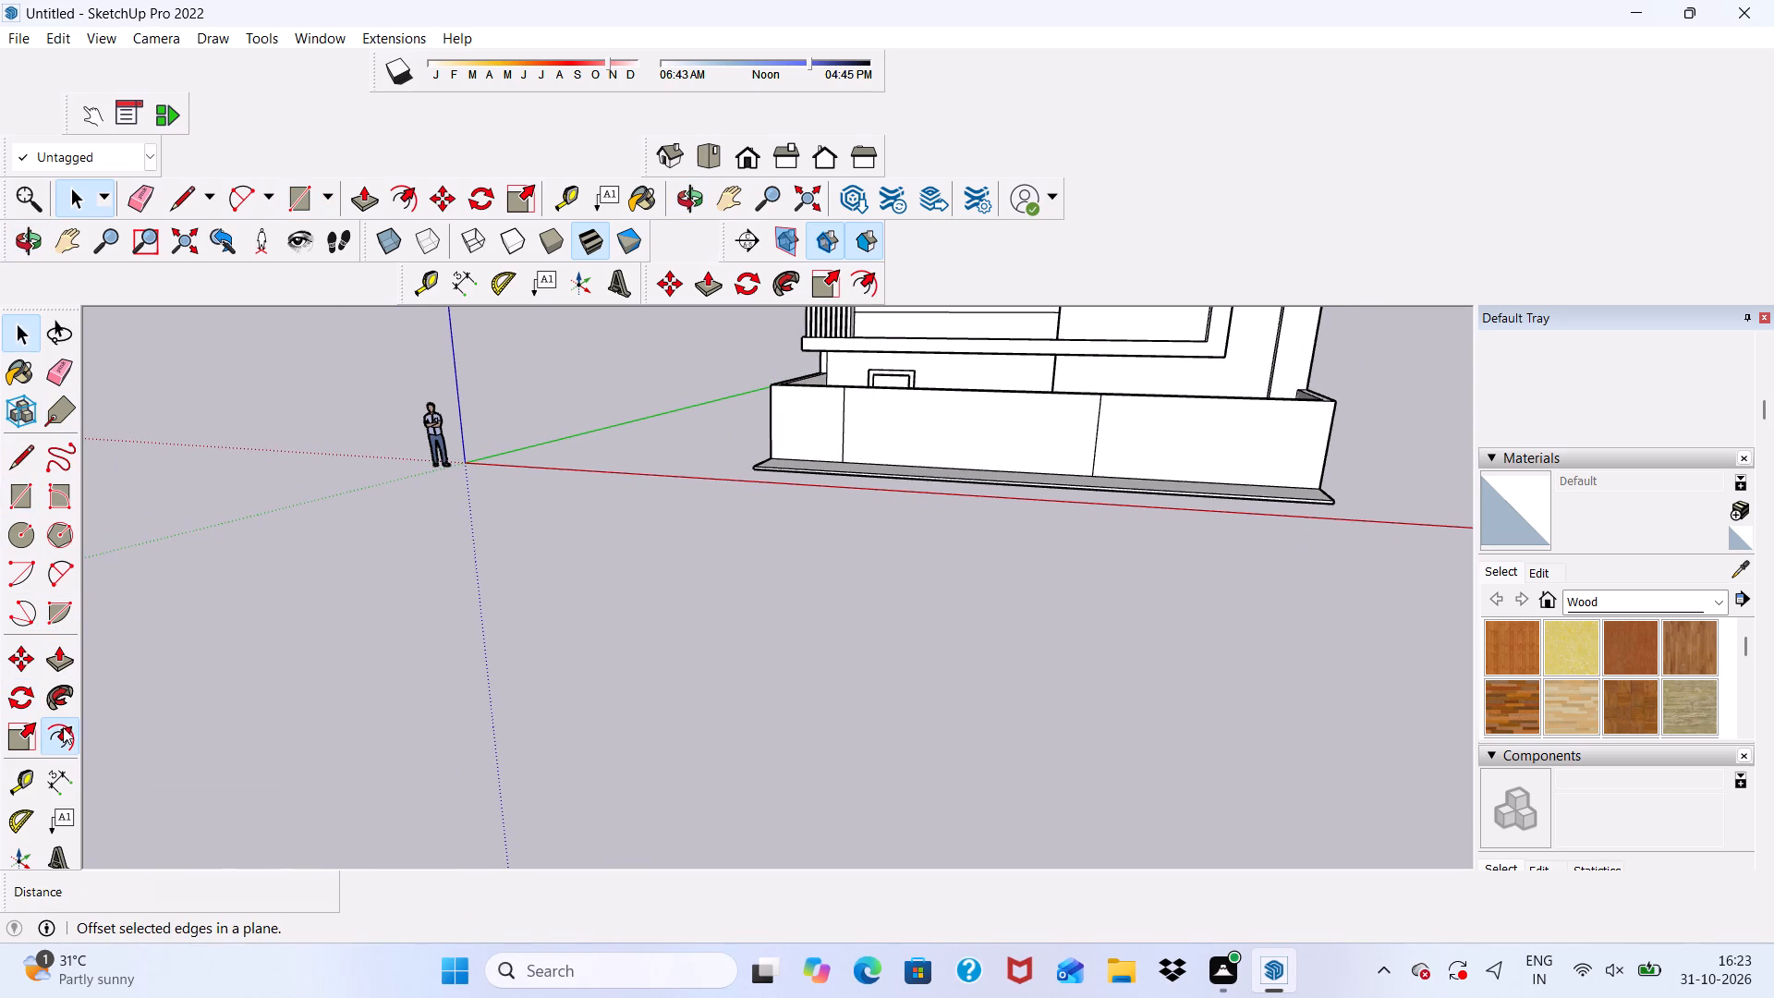
{"action": "scroll", "coordinate": [915, 425], "scroll_direction": "up", "scroll_amount": 3}
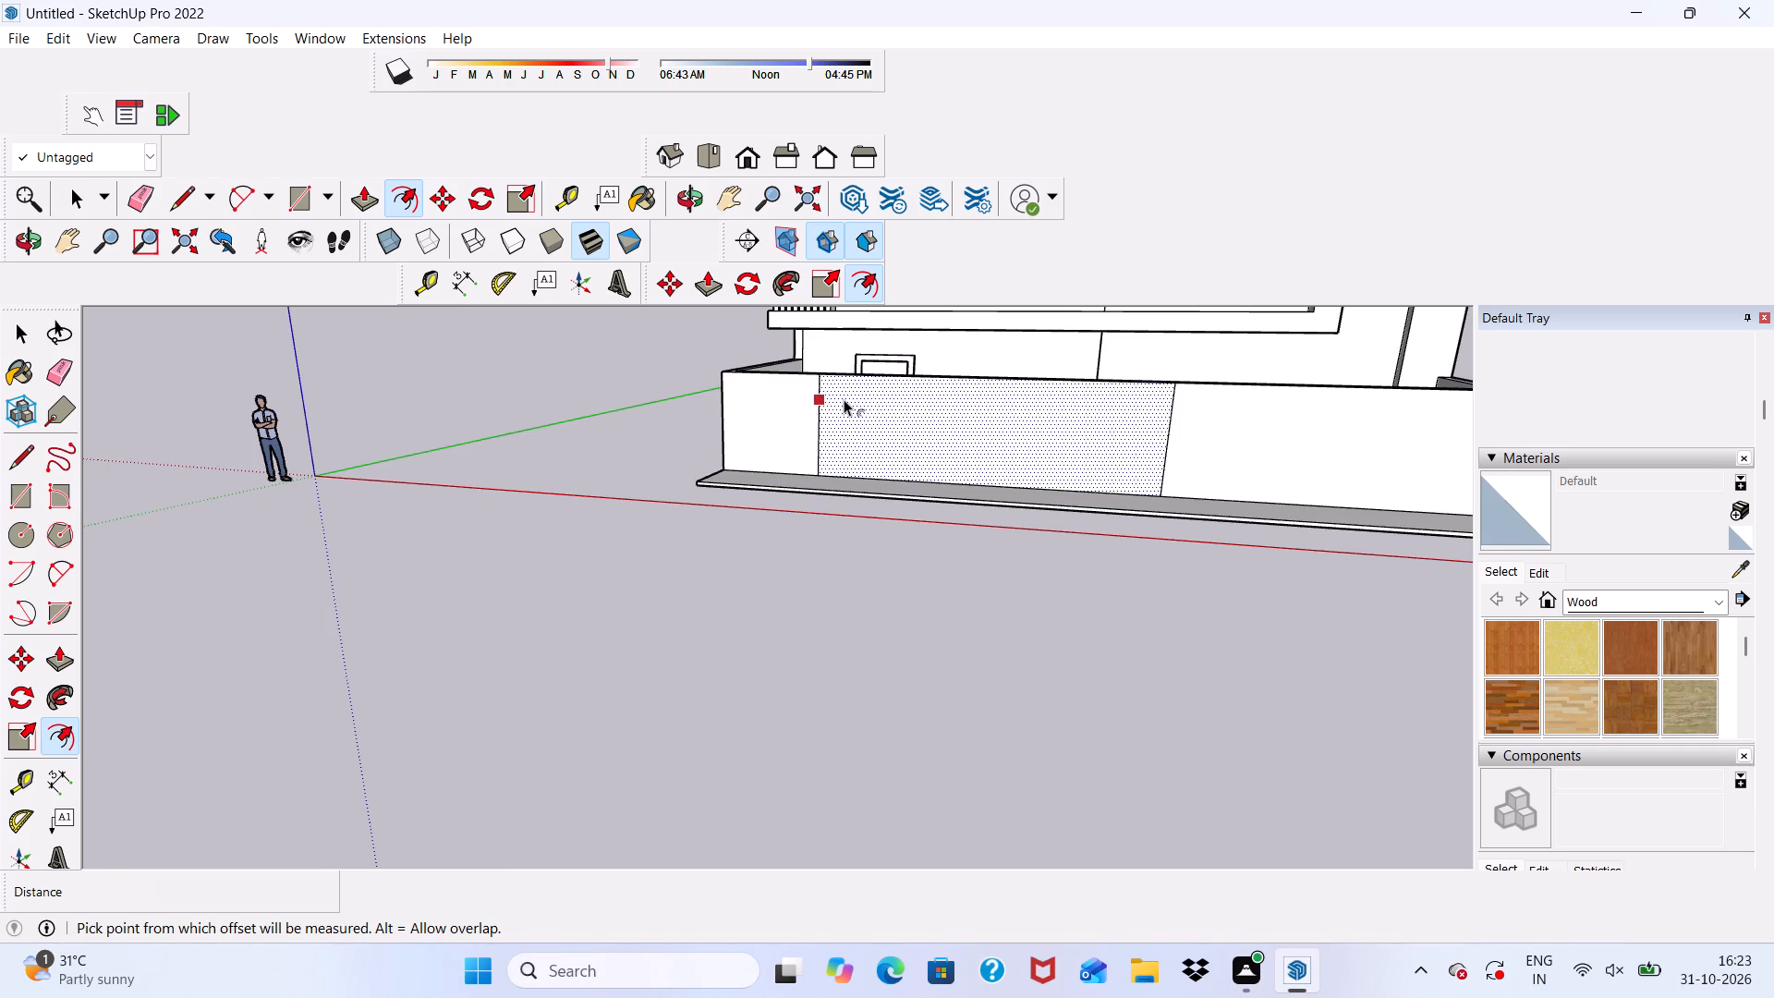
{"action": "left_click", "coordinate": [835, 408]}
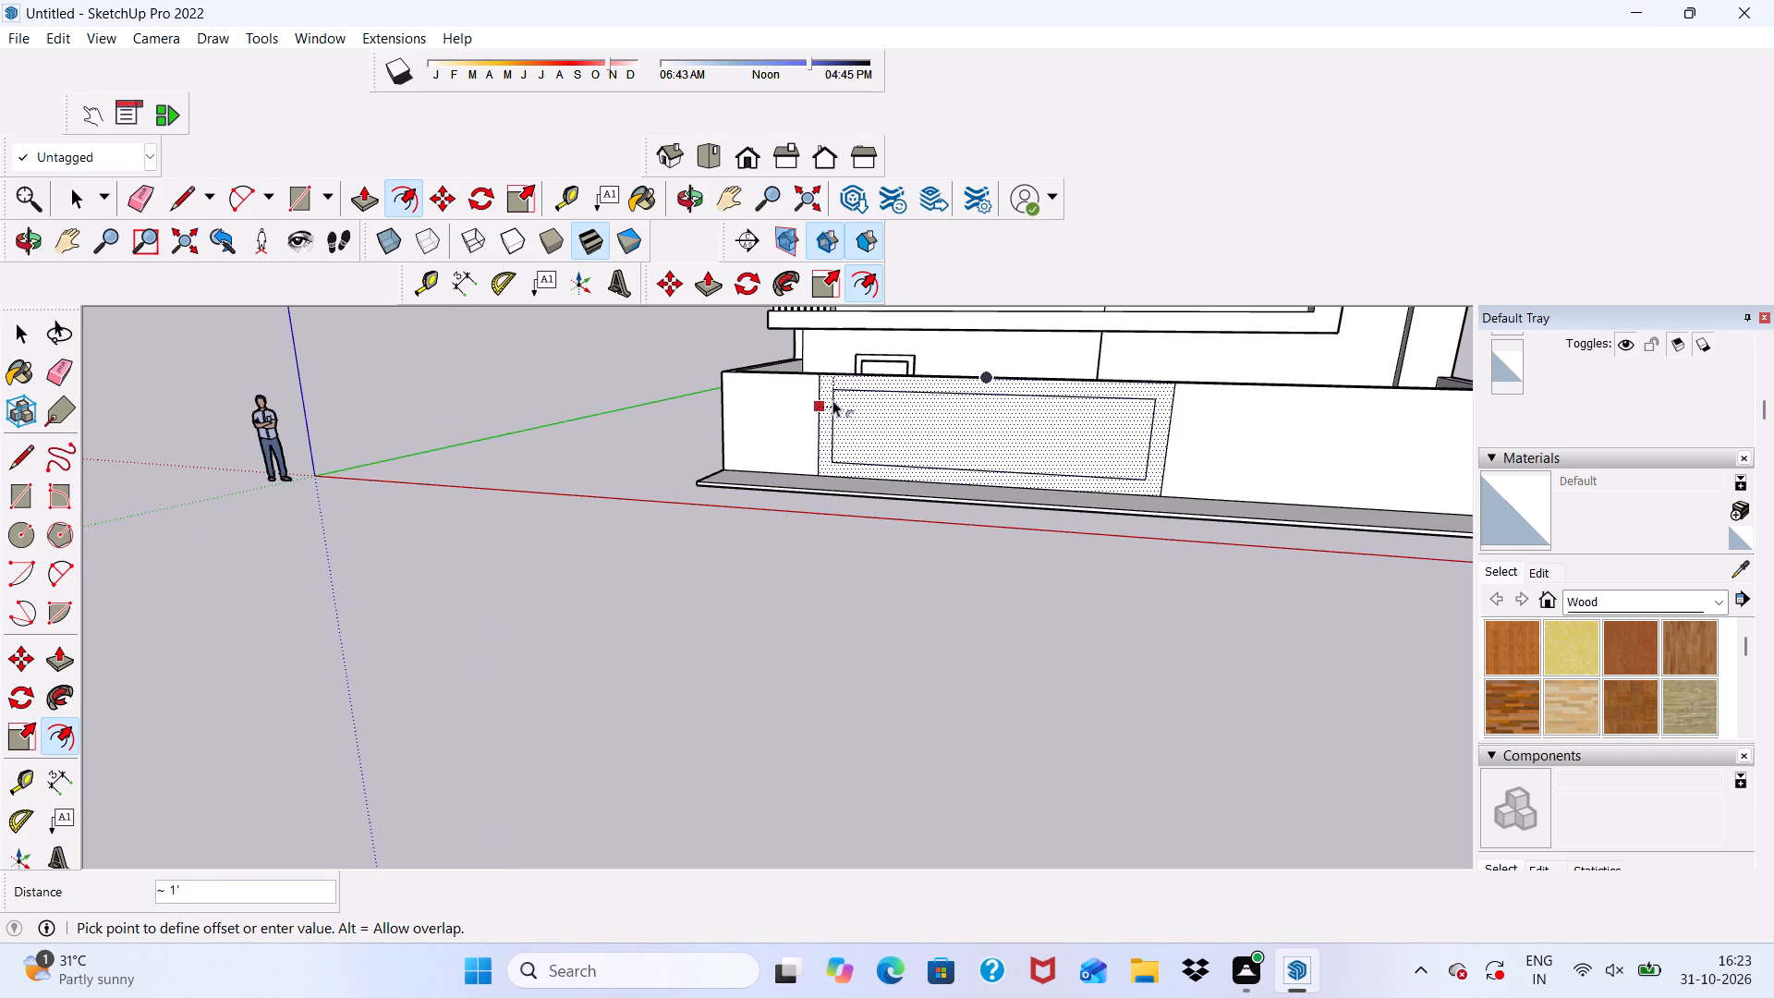
{"action": "scroll", "coordinate": [830, 395], "scroll_direction": "up", "scroll_amount": 3}
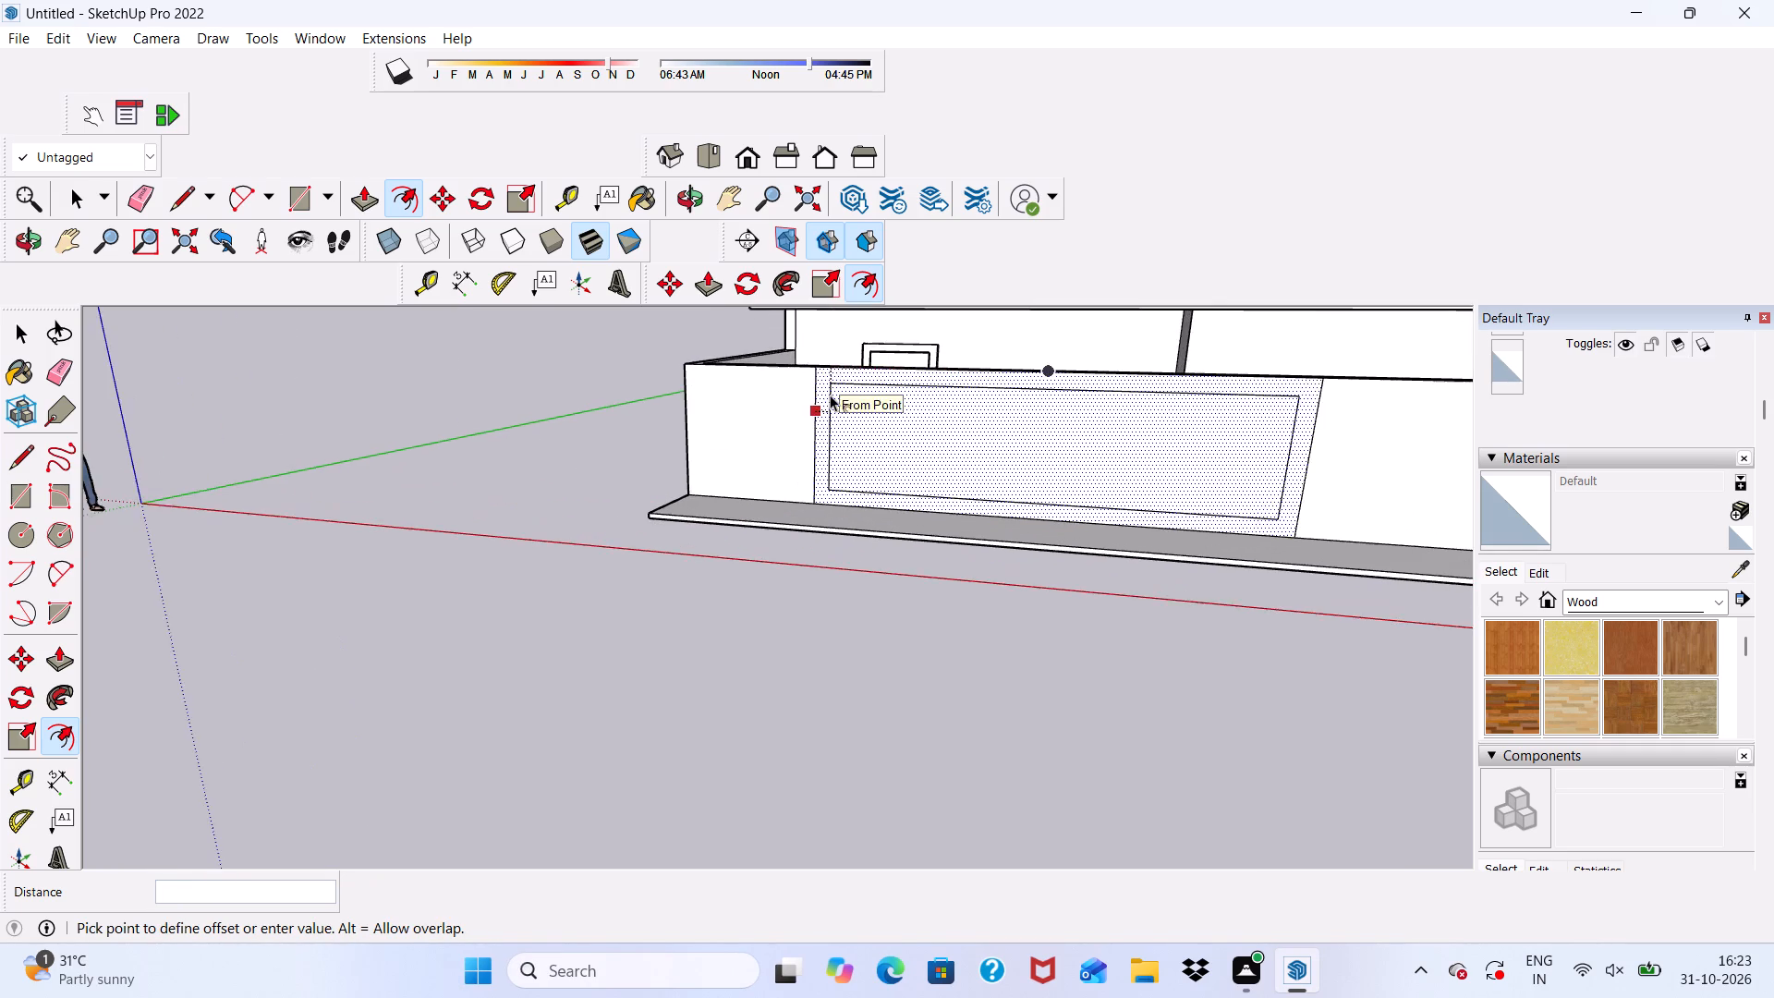
{"action": "scroll", "coordinate": [833, 394], "scroll_direction": "up", "scroll_amount": 5}
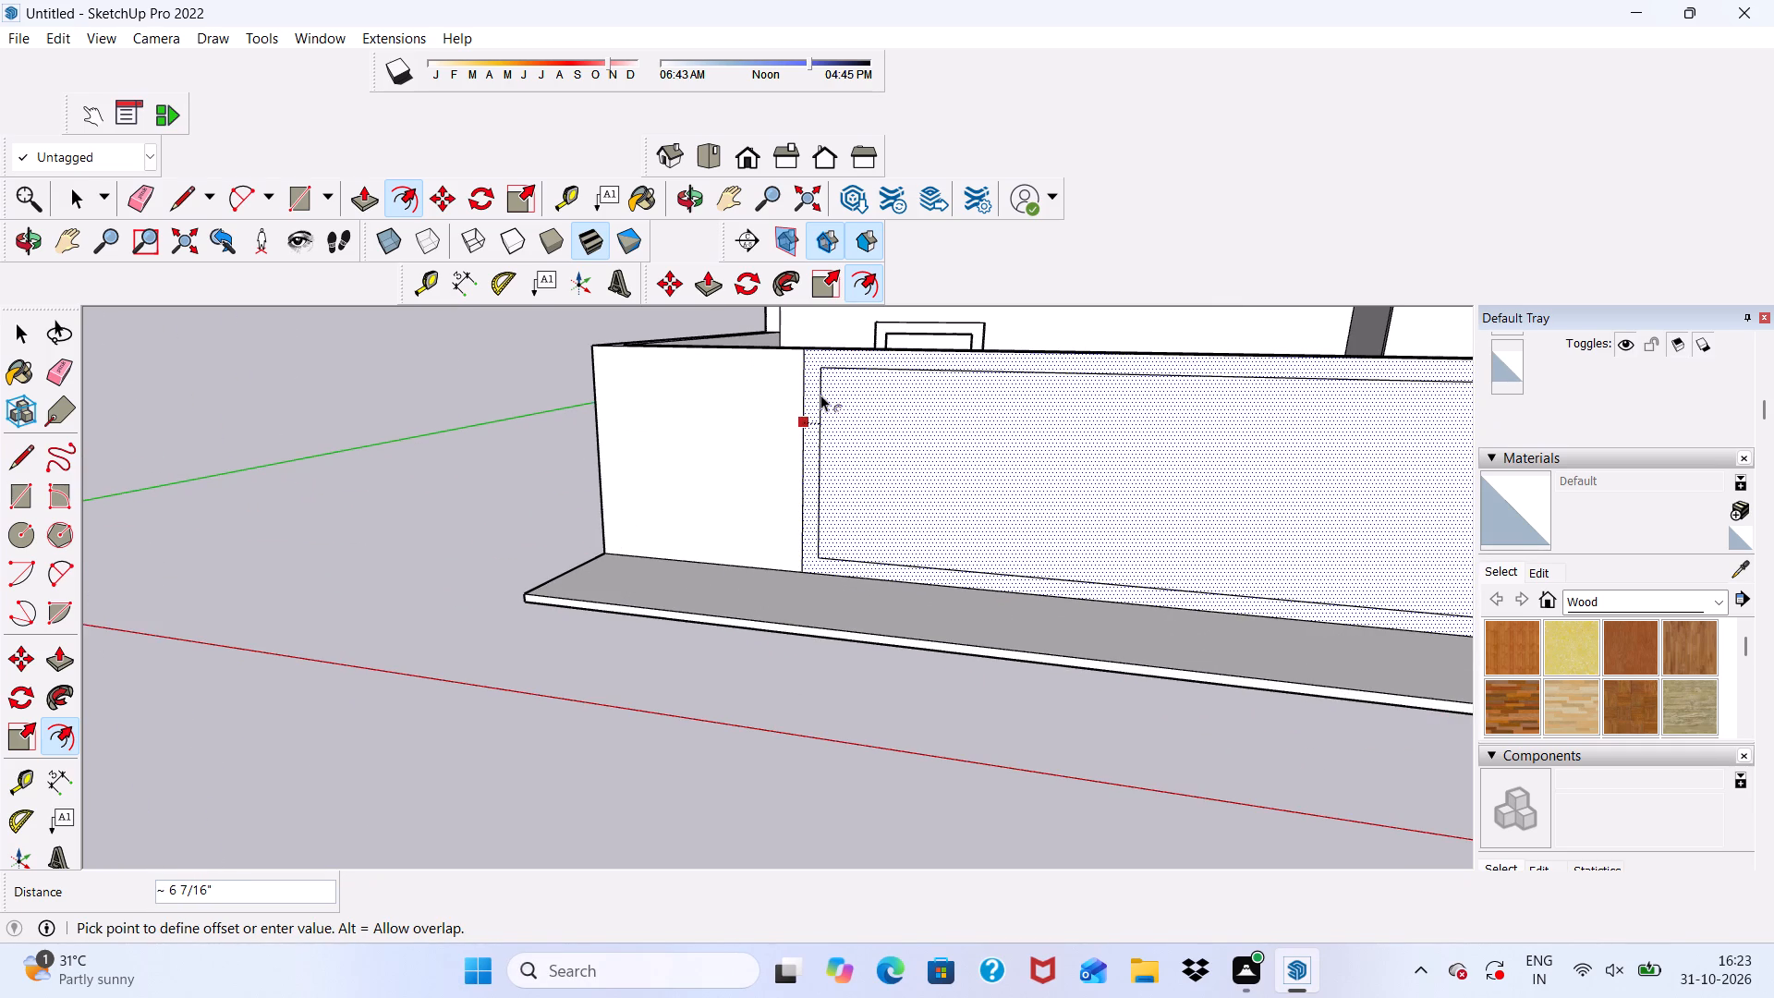
{"action": "key", "text": "3"}
{"action": "key", "text": "shift+quotedbl"}
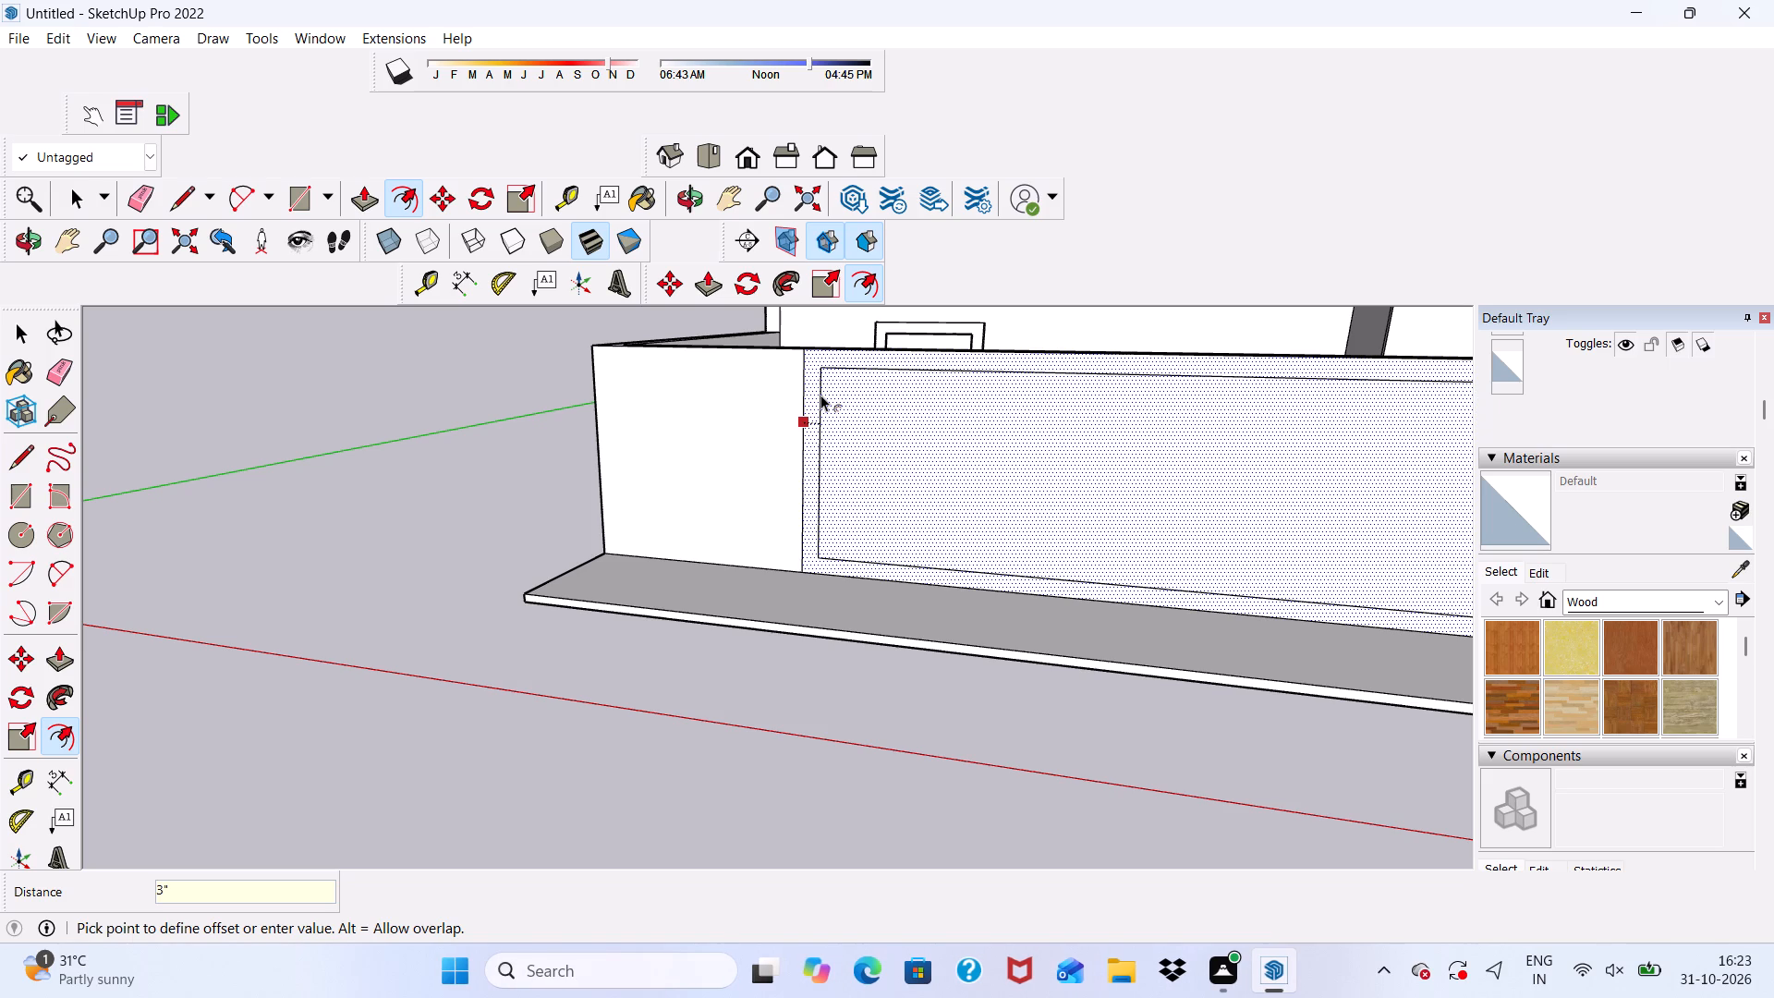
{"action": "key", "text": "Return"}
{"action": "key", "text": "space"}
Draw a vertical divider rectangle about 1' 1" wide near the middle of the inner frame, from its top edge to its bottom edge.
{"action": "scroll", "coordinate": [853, 389], "scroll_direction": "down", "scroll_amount": 5}
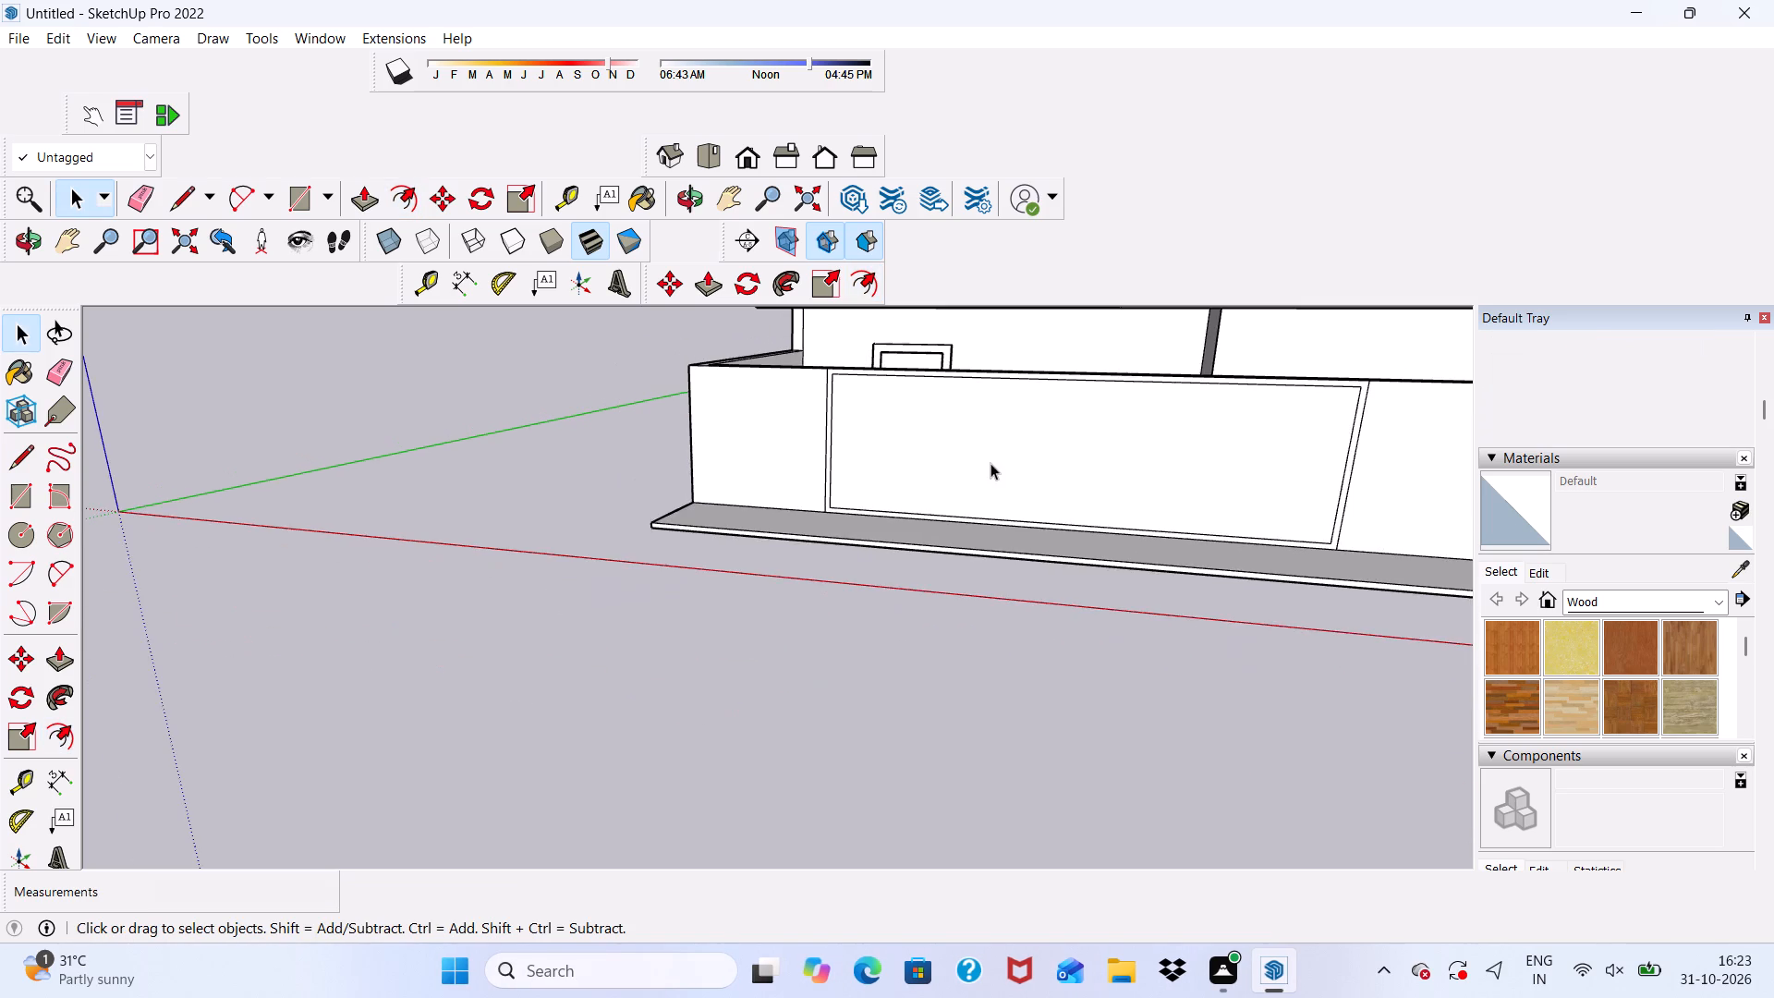
{"action": "middle_click_drag", "start_coordinate": [1032, 445], "coordinate": [1144, 396]}
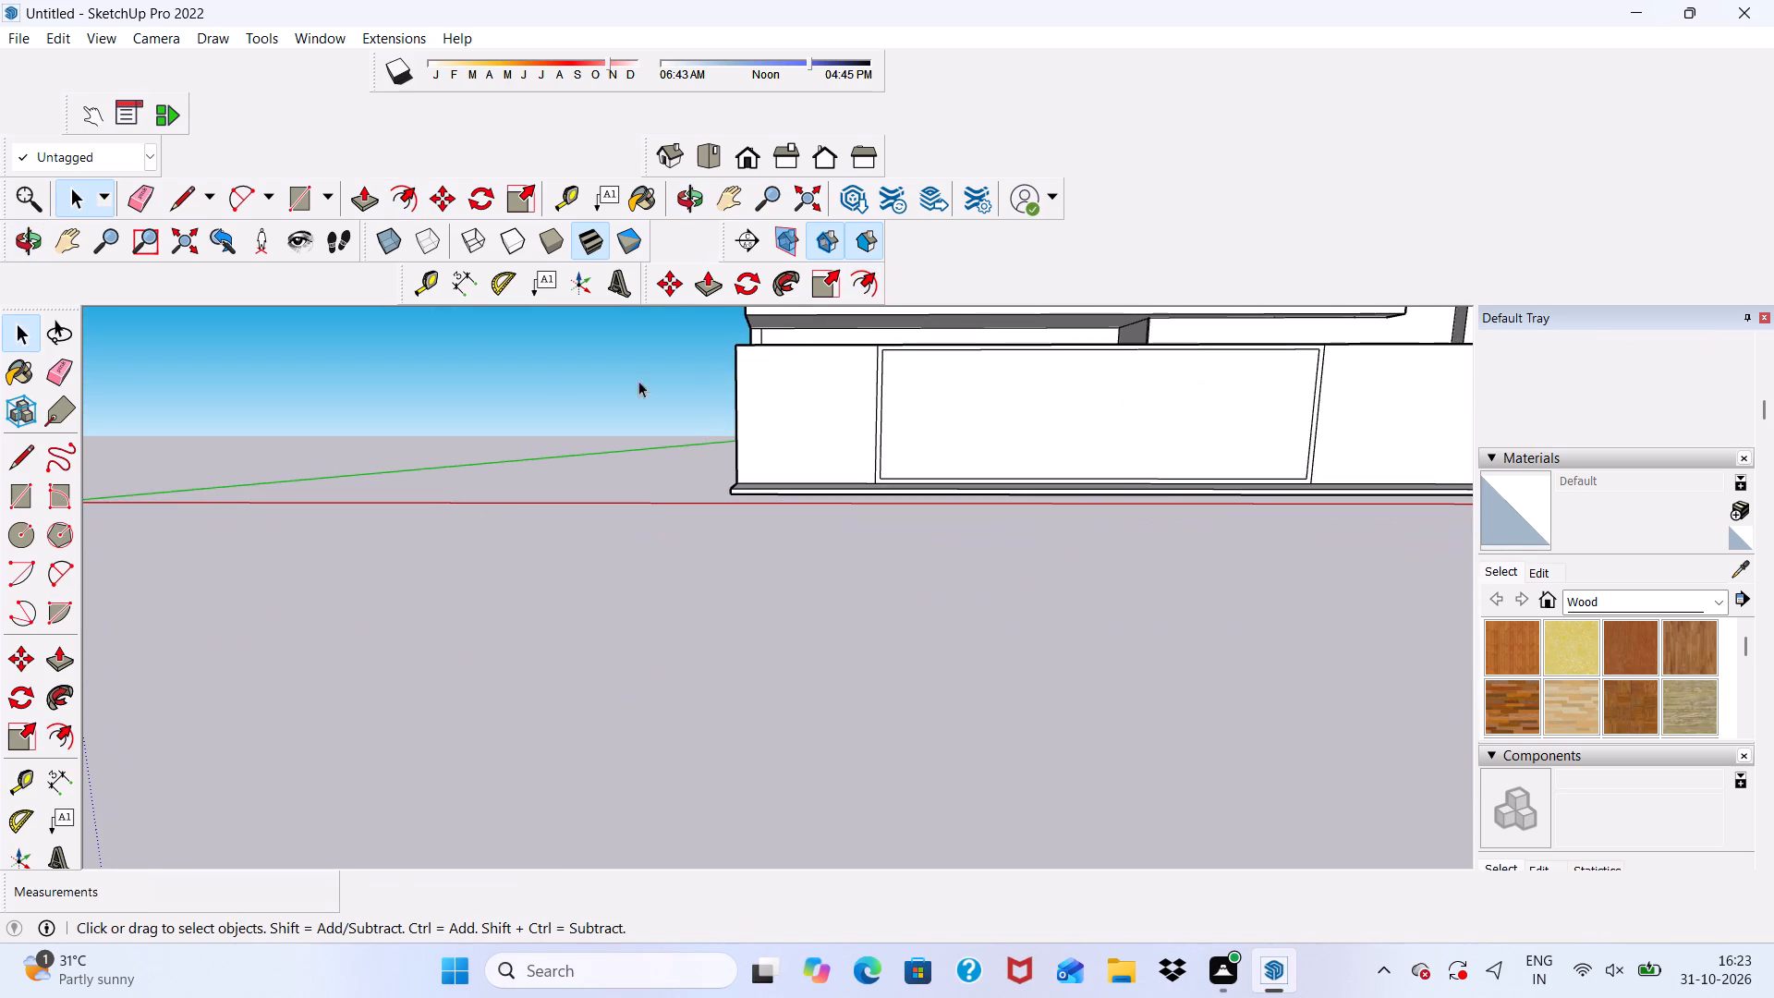
{"action": "left_click", "coordinate": [18, 500]}
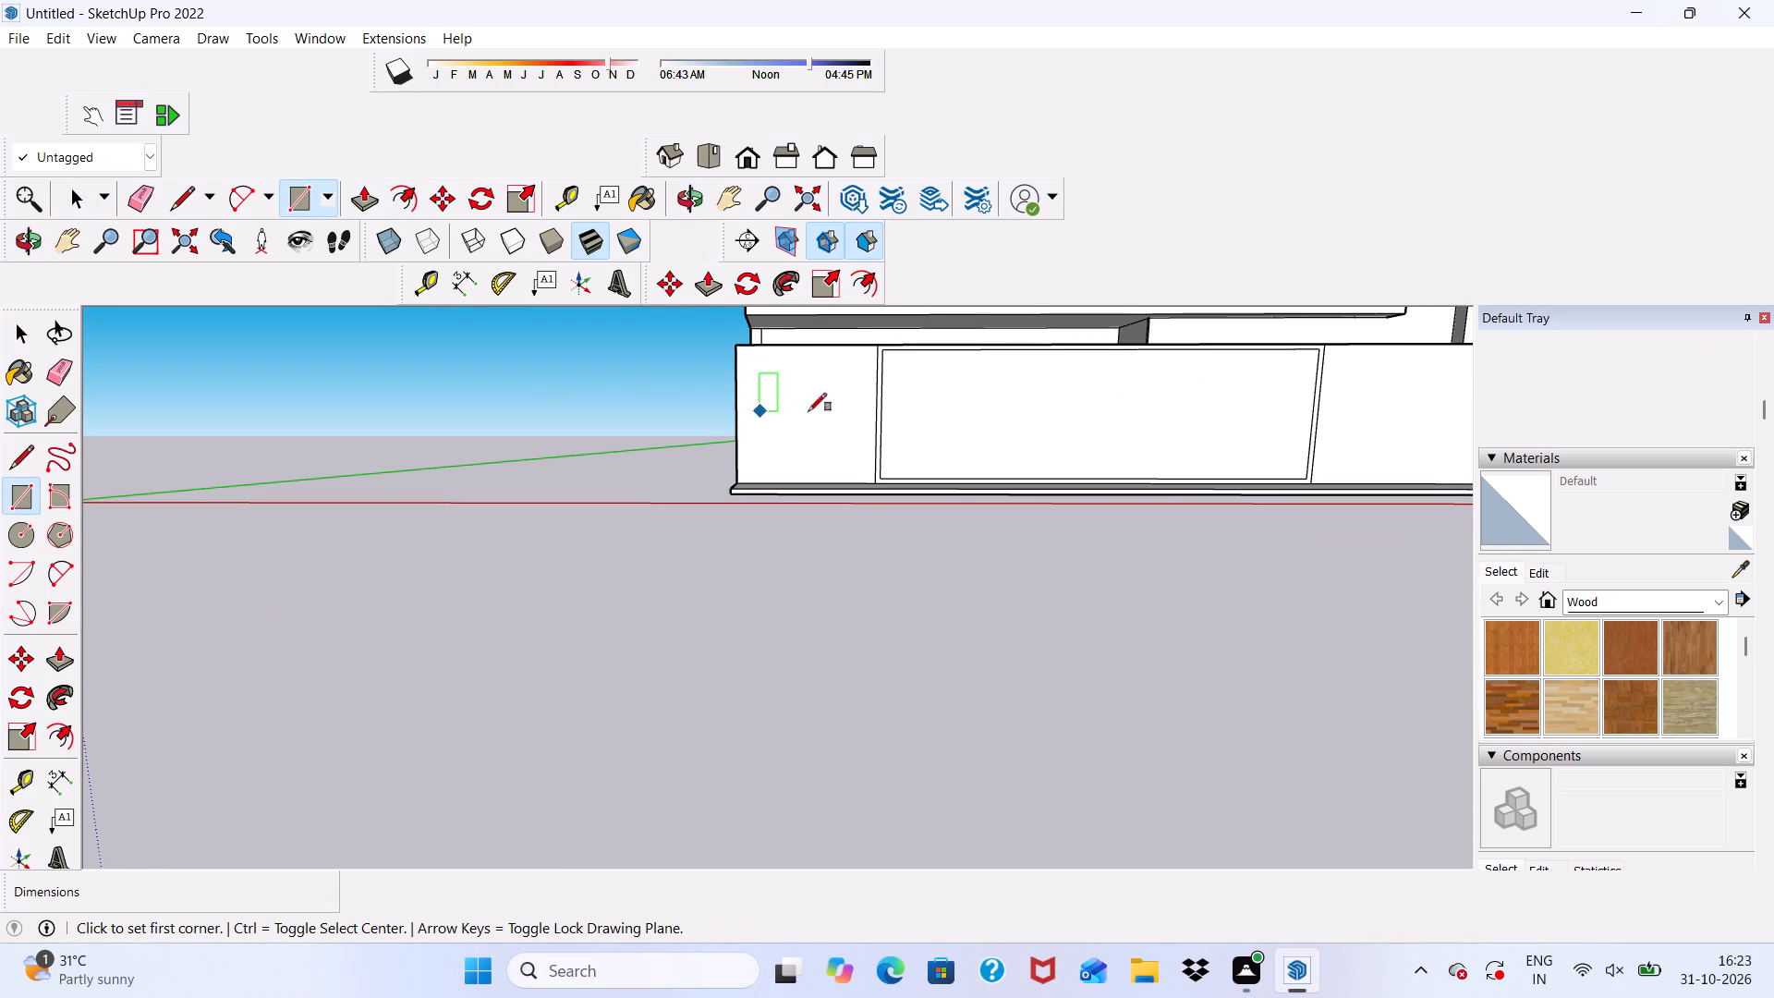
{"action": "scroll", "coordinate": [1060, 372], "scroll_direction": "up", "scroll_amount": 4}
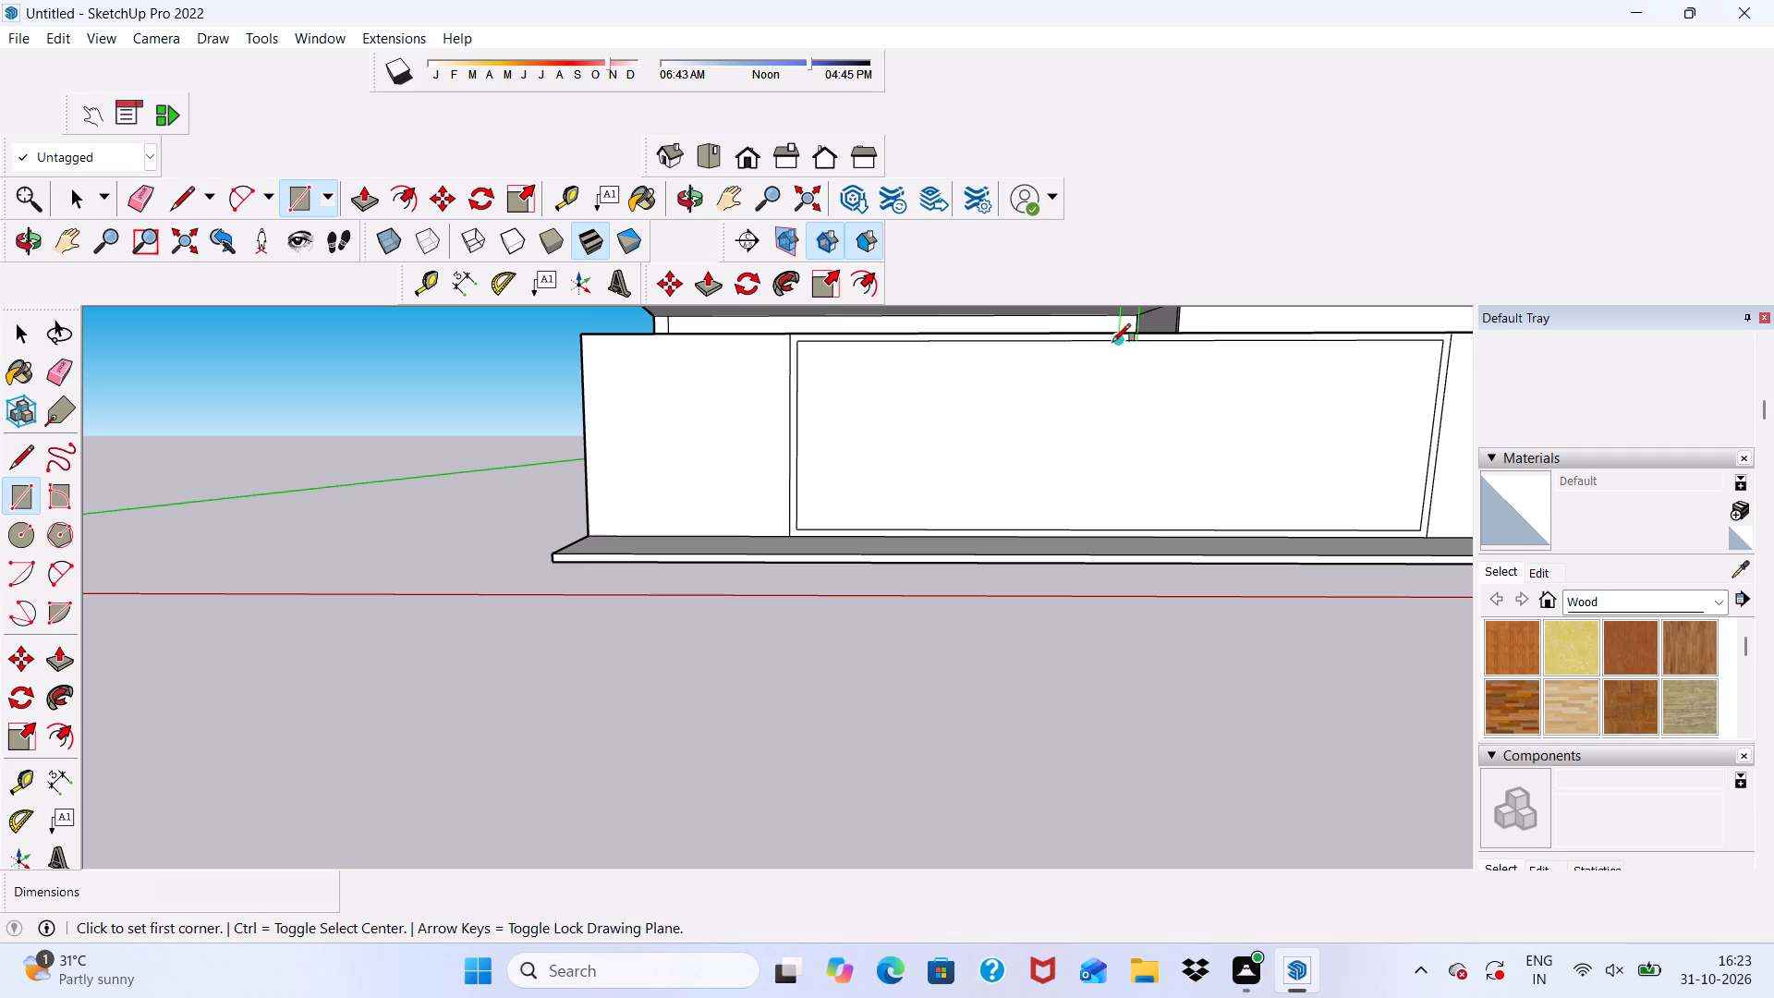
{"action": "scroll", "coordinate": [1113, 342], "scroll_direction": "up", "scroll_amount": 7}
{"action": "left_click", "coordinate": [1129, 331]}
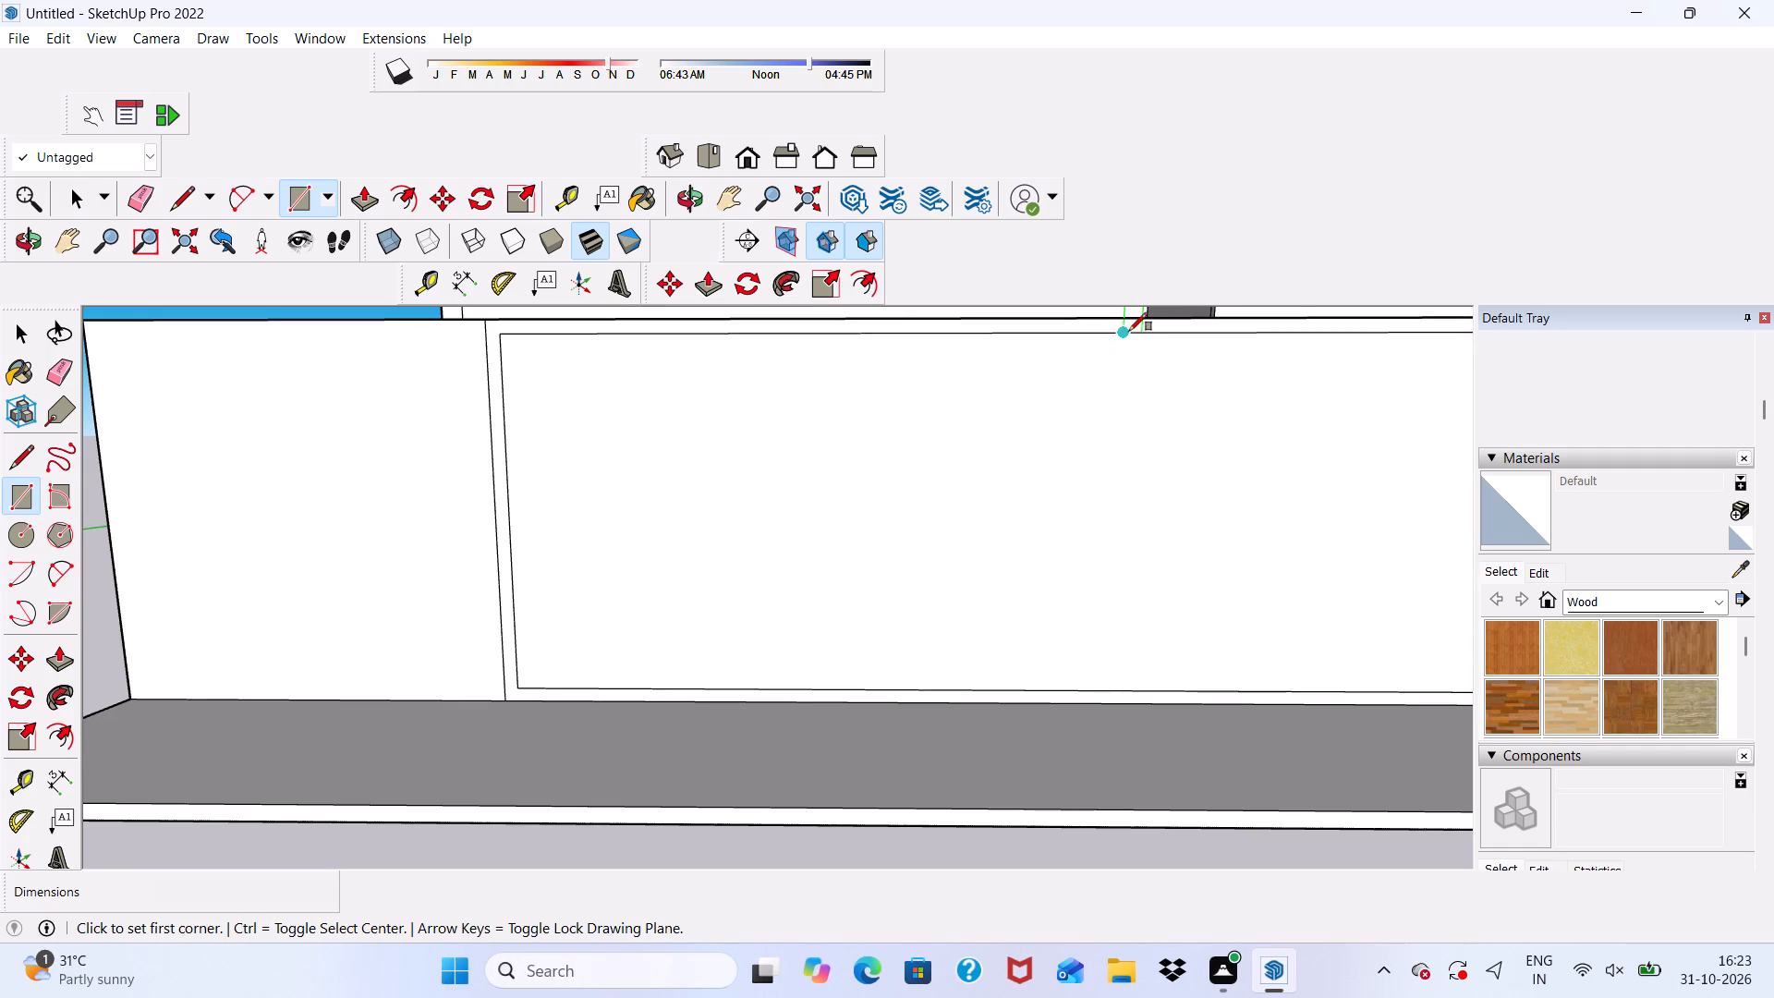
{"action": "scroll", "coordinate": [1123, 364], "scroll_direction": "down", "scroll_amount": 4}
{"action": "scroll", "coordinate": [1128, 595], "scroll_direction": "up", "scroll_amount": 4}
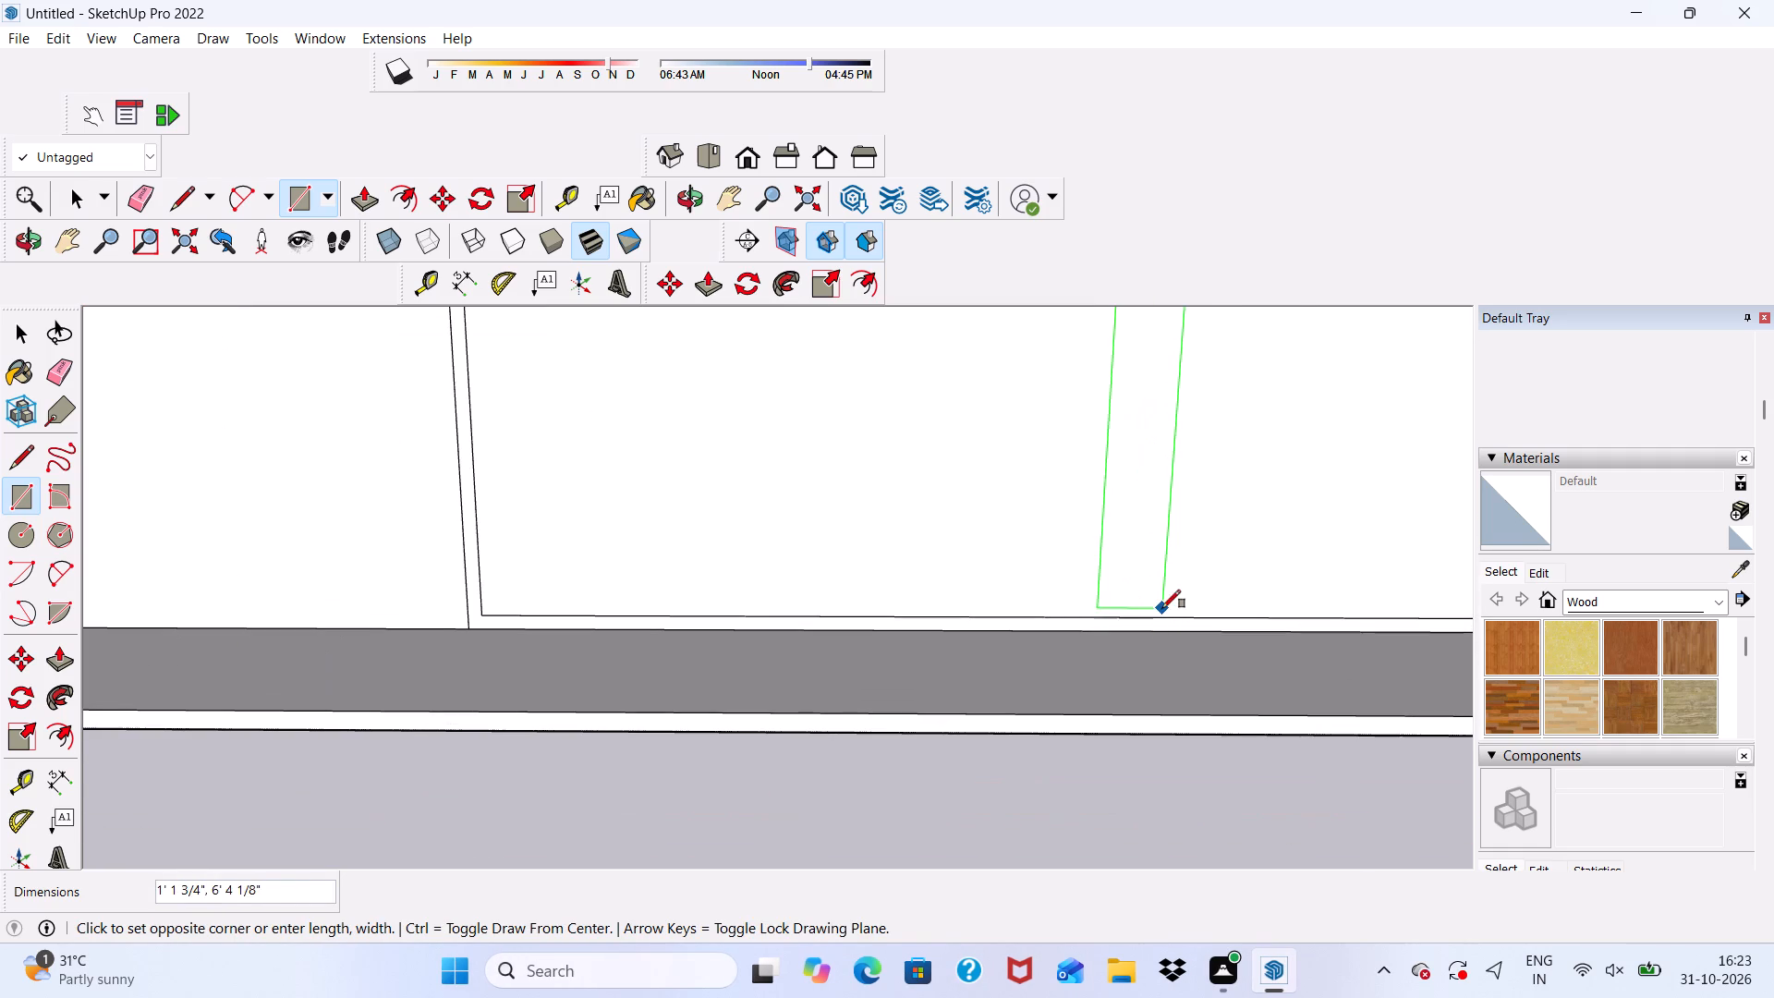
{"action": "left_click", "coordinate": [1160, 615]}
Draw a rectangle about 1' 10" wide and 7' high on the front wall, directly left of the gate frame.
{"action": "scroll", "coordinate": [1076, 526], "scroll_direction": "down", "scroll_amount": 12}
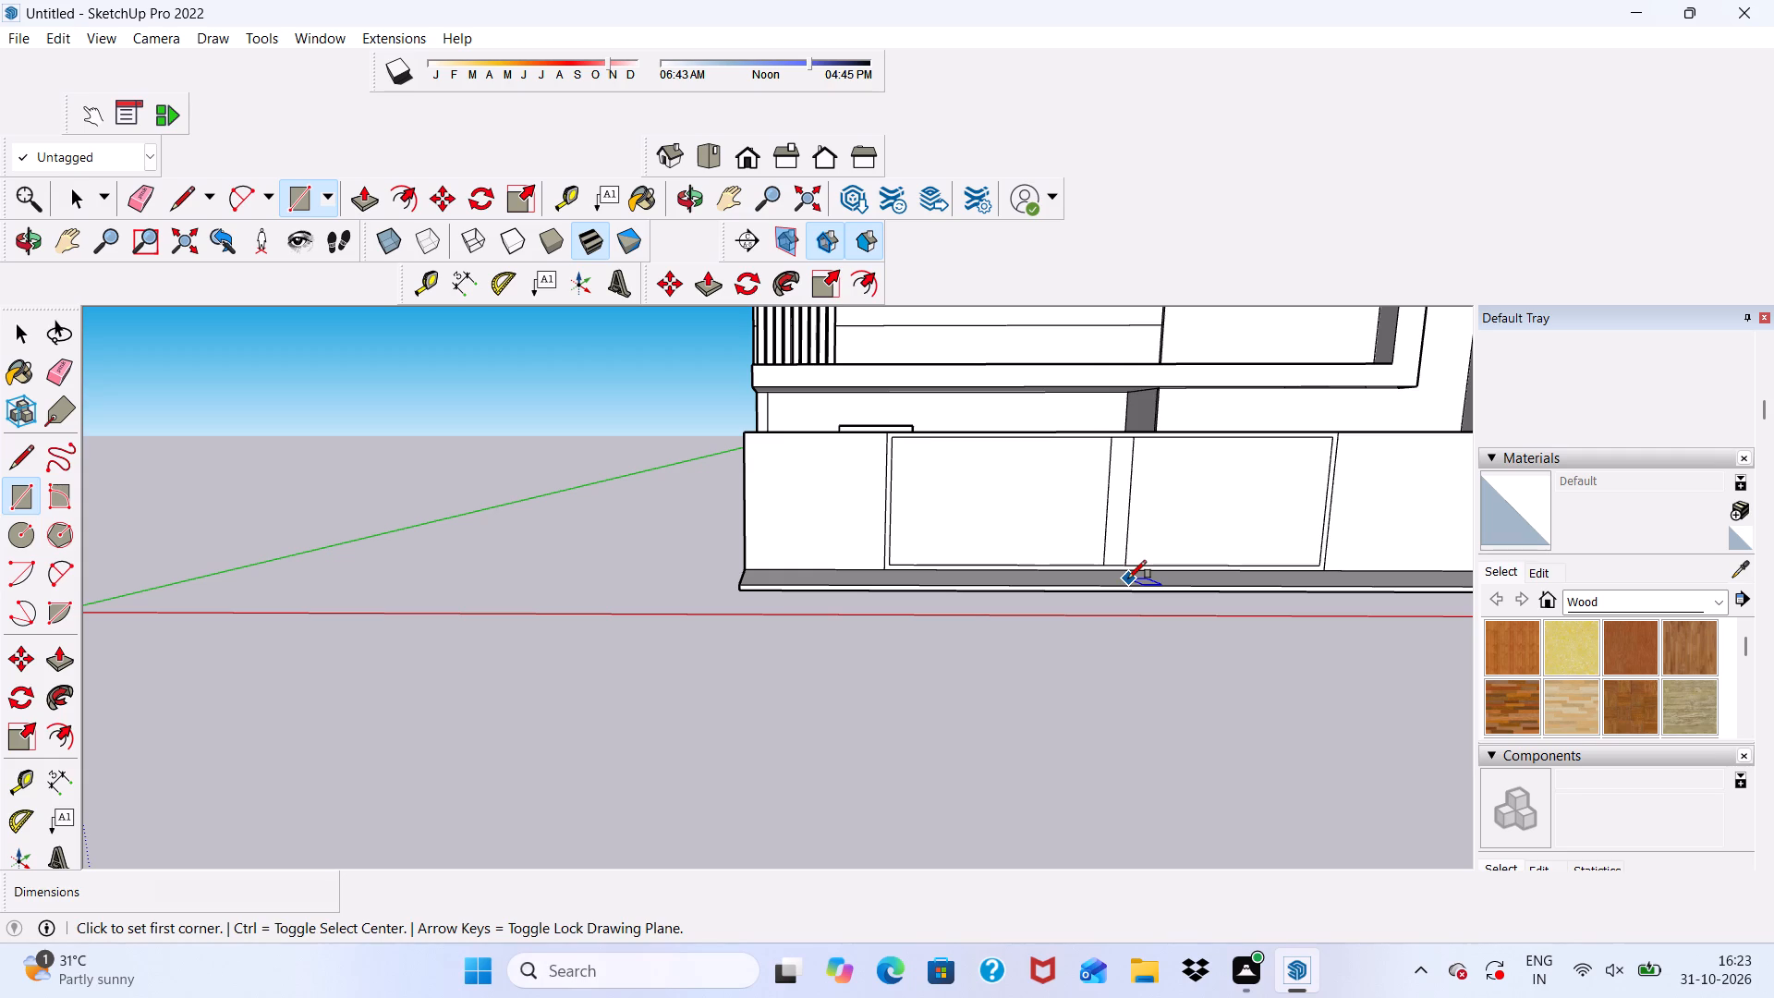
{"action": "middle_click_drag", "start_coordinate": [1092, 551], "coordinate": [998, 564]}
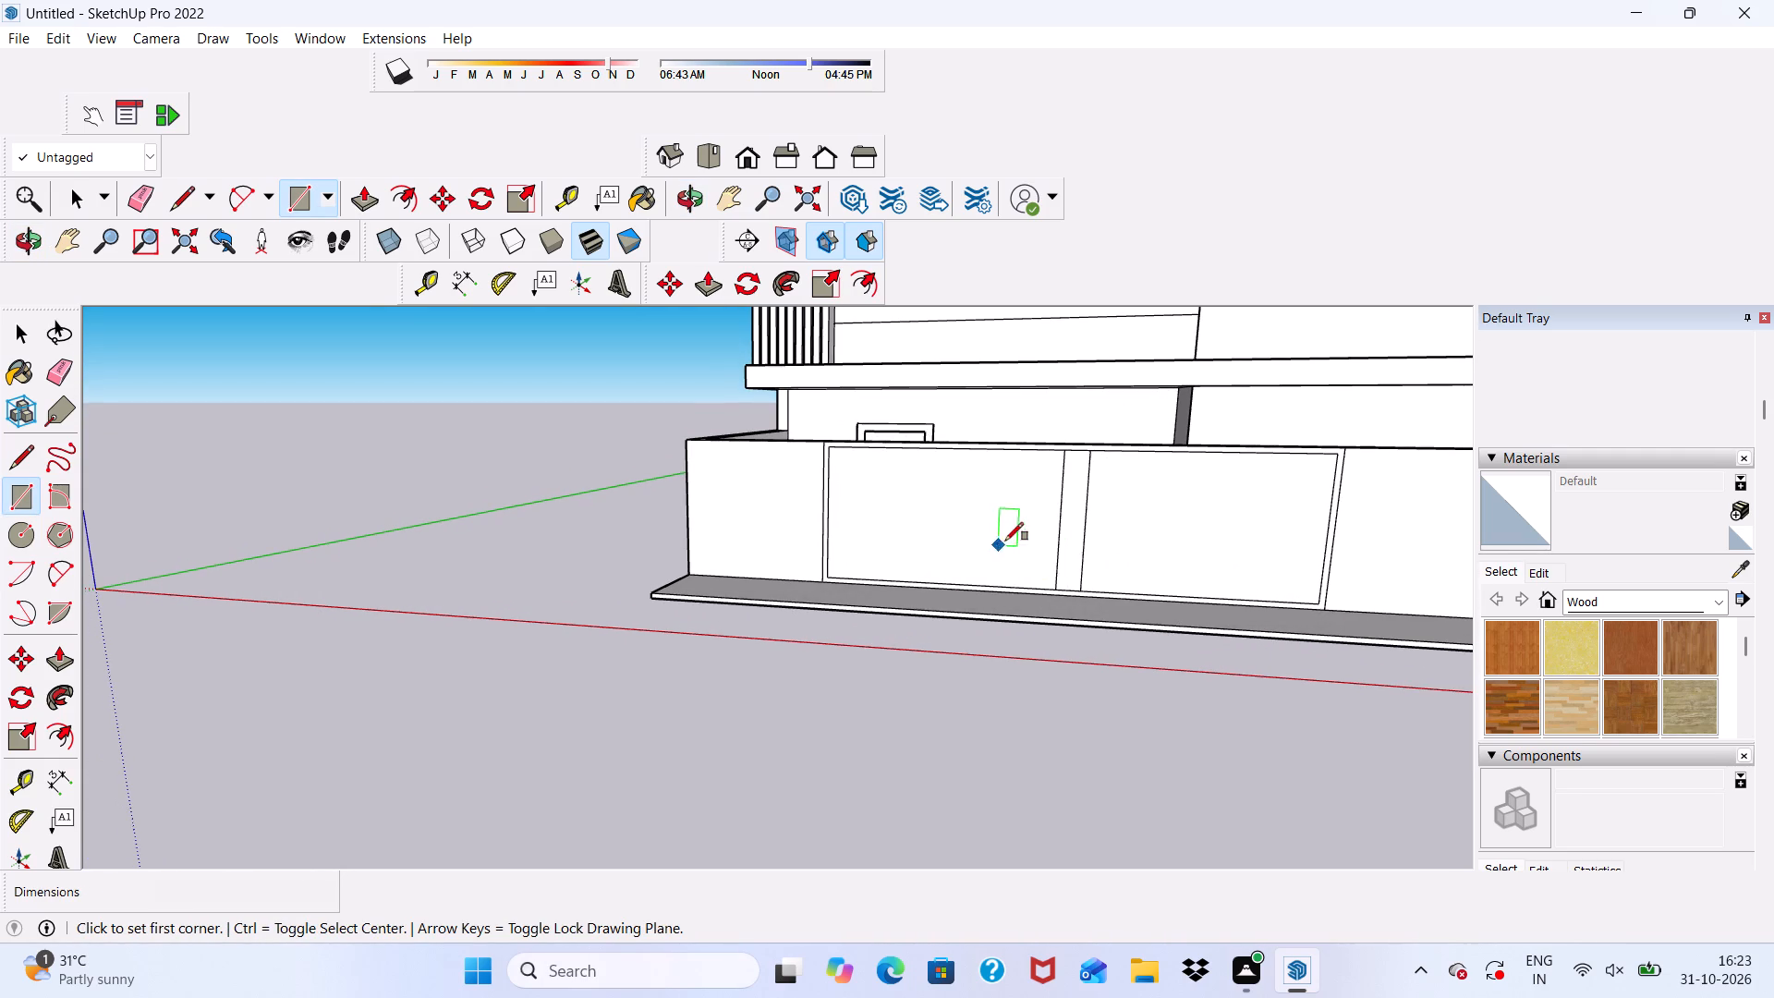
{"action": "middle_click_drag", "start_coordinate": [1077, 517], "coordinate": [1153, 527]}
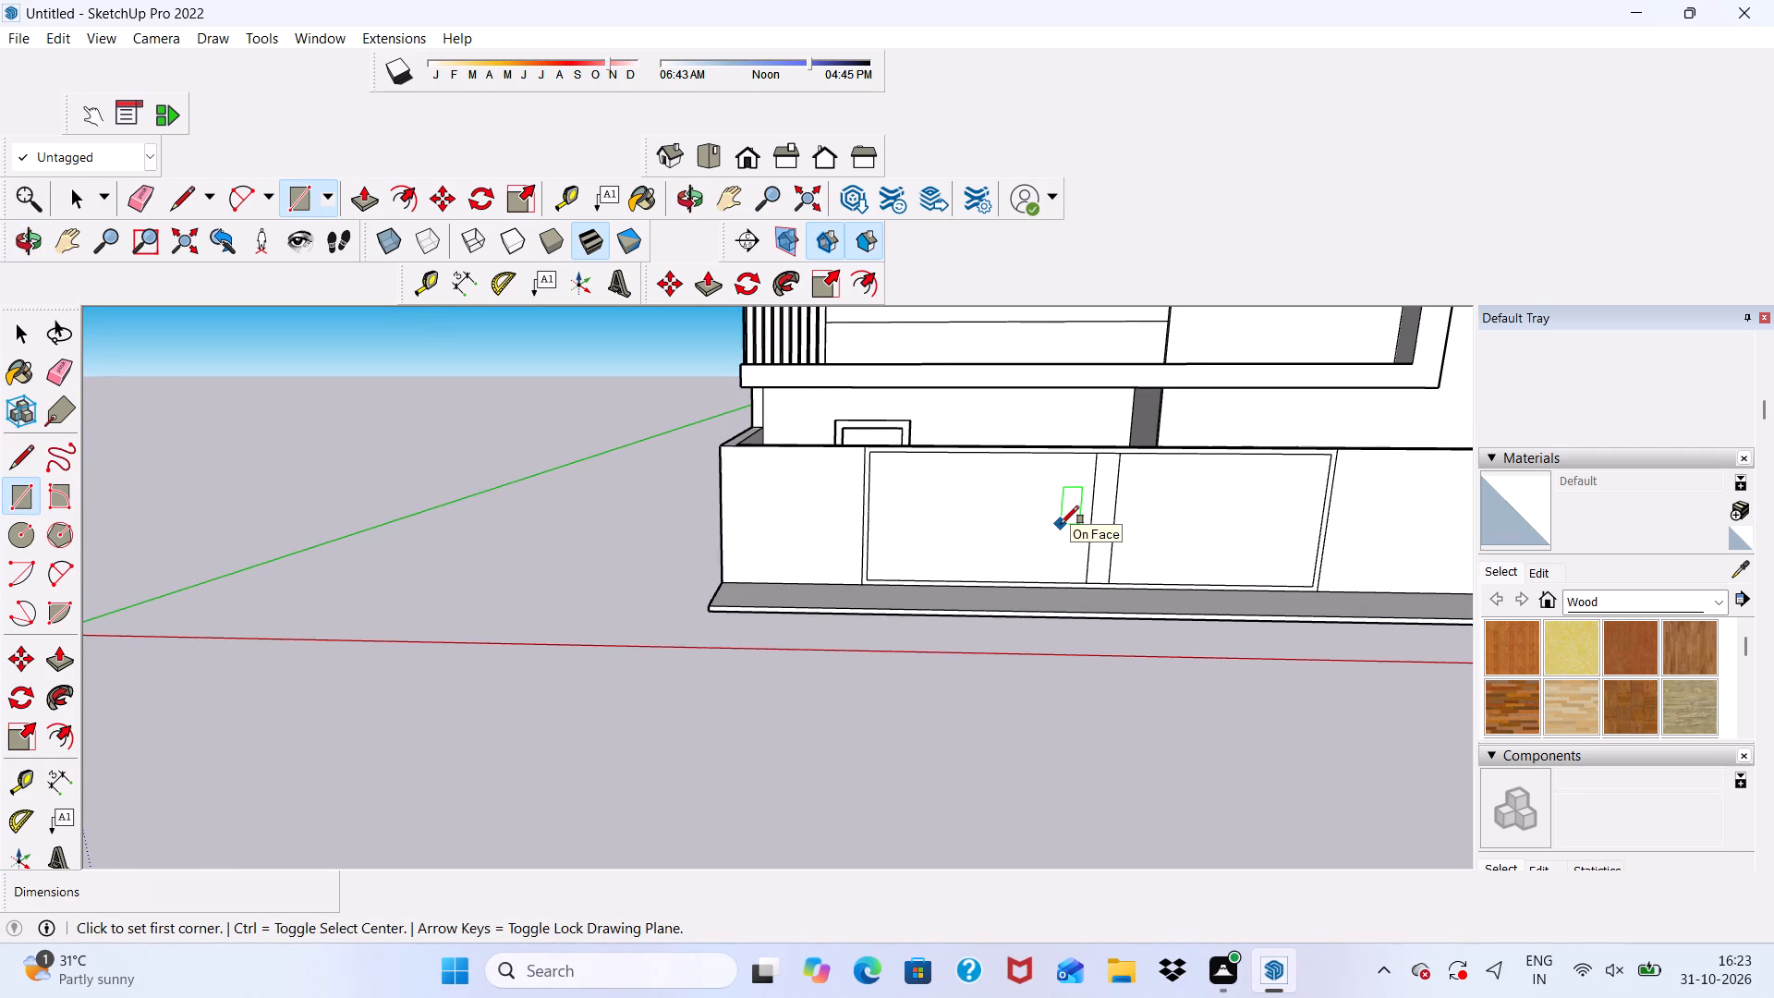
{"action": "middle_click_drag", "start_coordinate": [1061, 524], "coordinate": [1028, 512]}
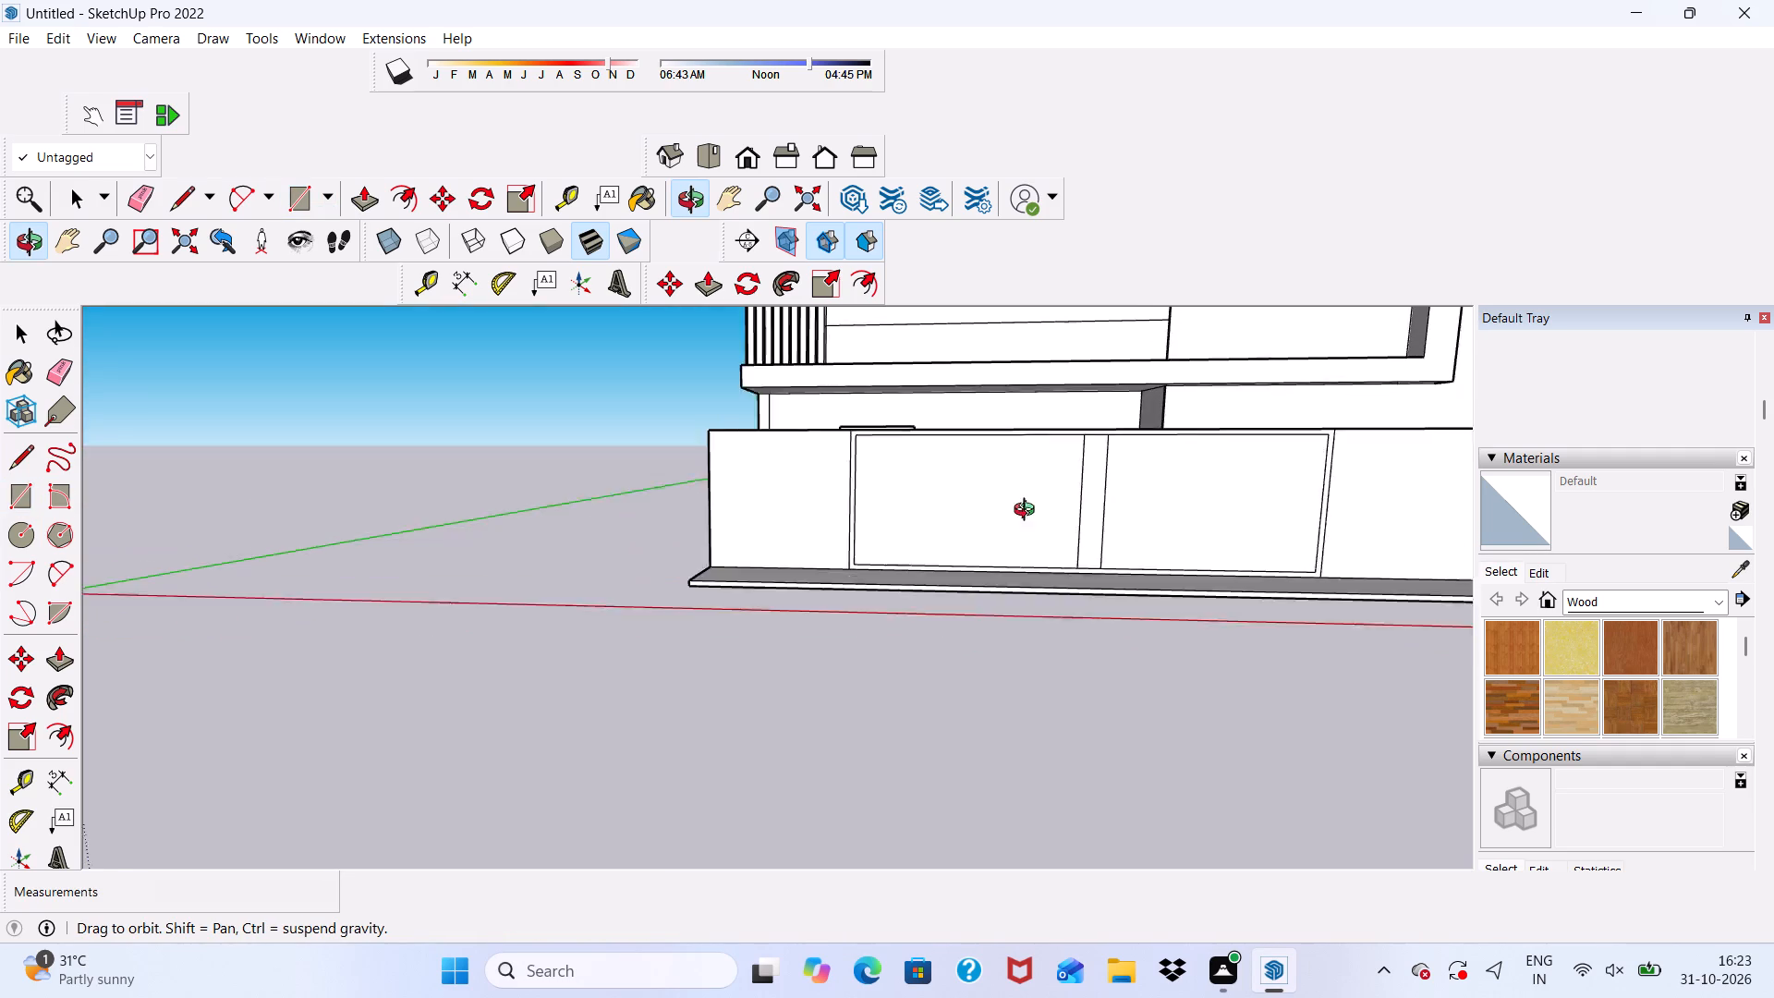
{"action": "middle_click_drag", "start_coordinate": [1028, 512], "coordinate": [1007, 530]}
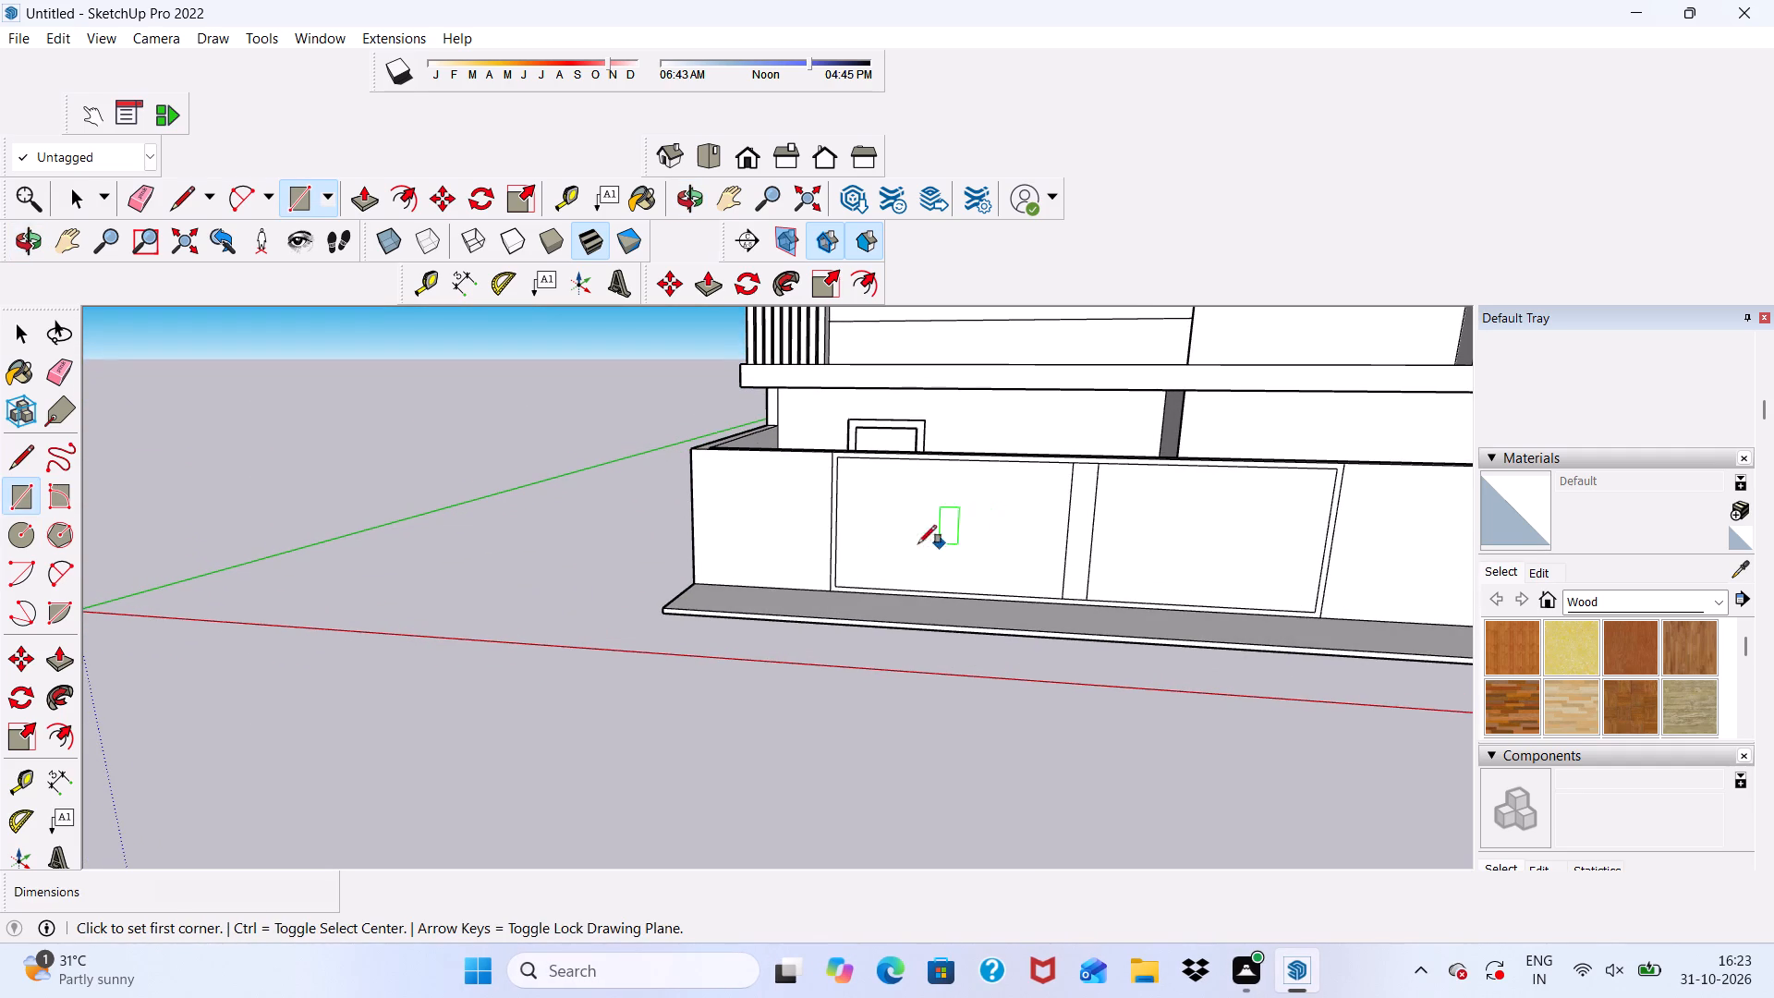
{"action": "scroll", "coordinate": [813, 484], "scroll_direction": "up", "scroll_amount": 5}
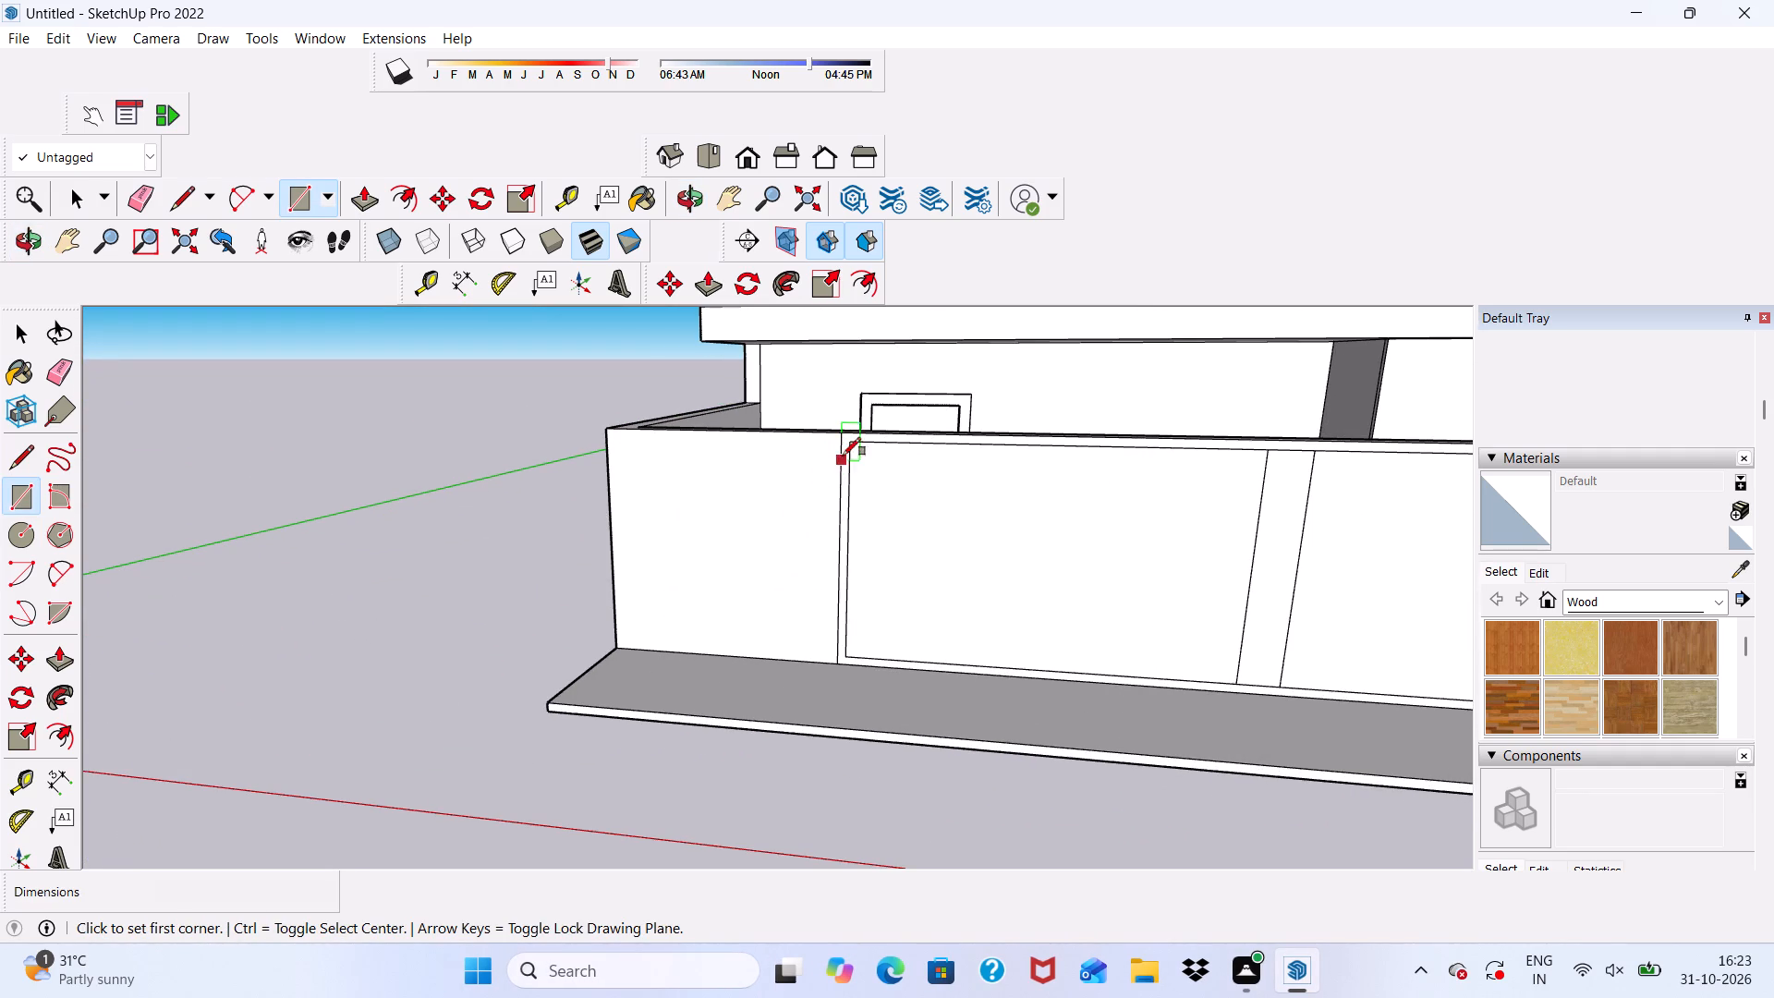
{"action": "scroll", "coordinate": [862, 431], "scroll_direction": "up", "scroll_amount": 5}
{"action": "left_click", "coordinate": [823, 438]}
{"action": "scroll", "coordinate": [667, 523], "scroll_direction": "down", "scroll_amount": 5}
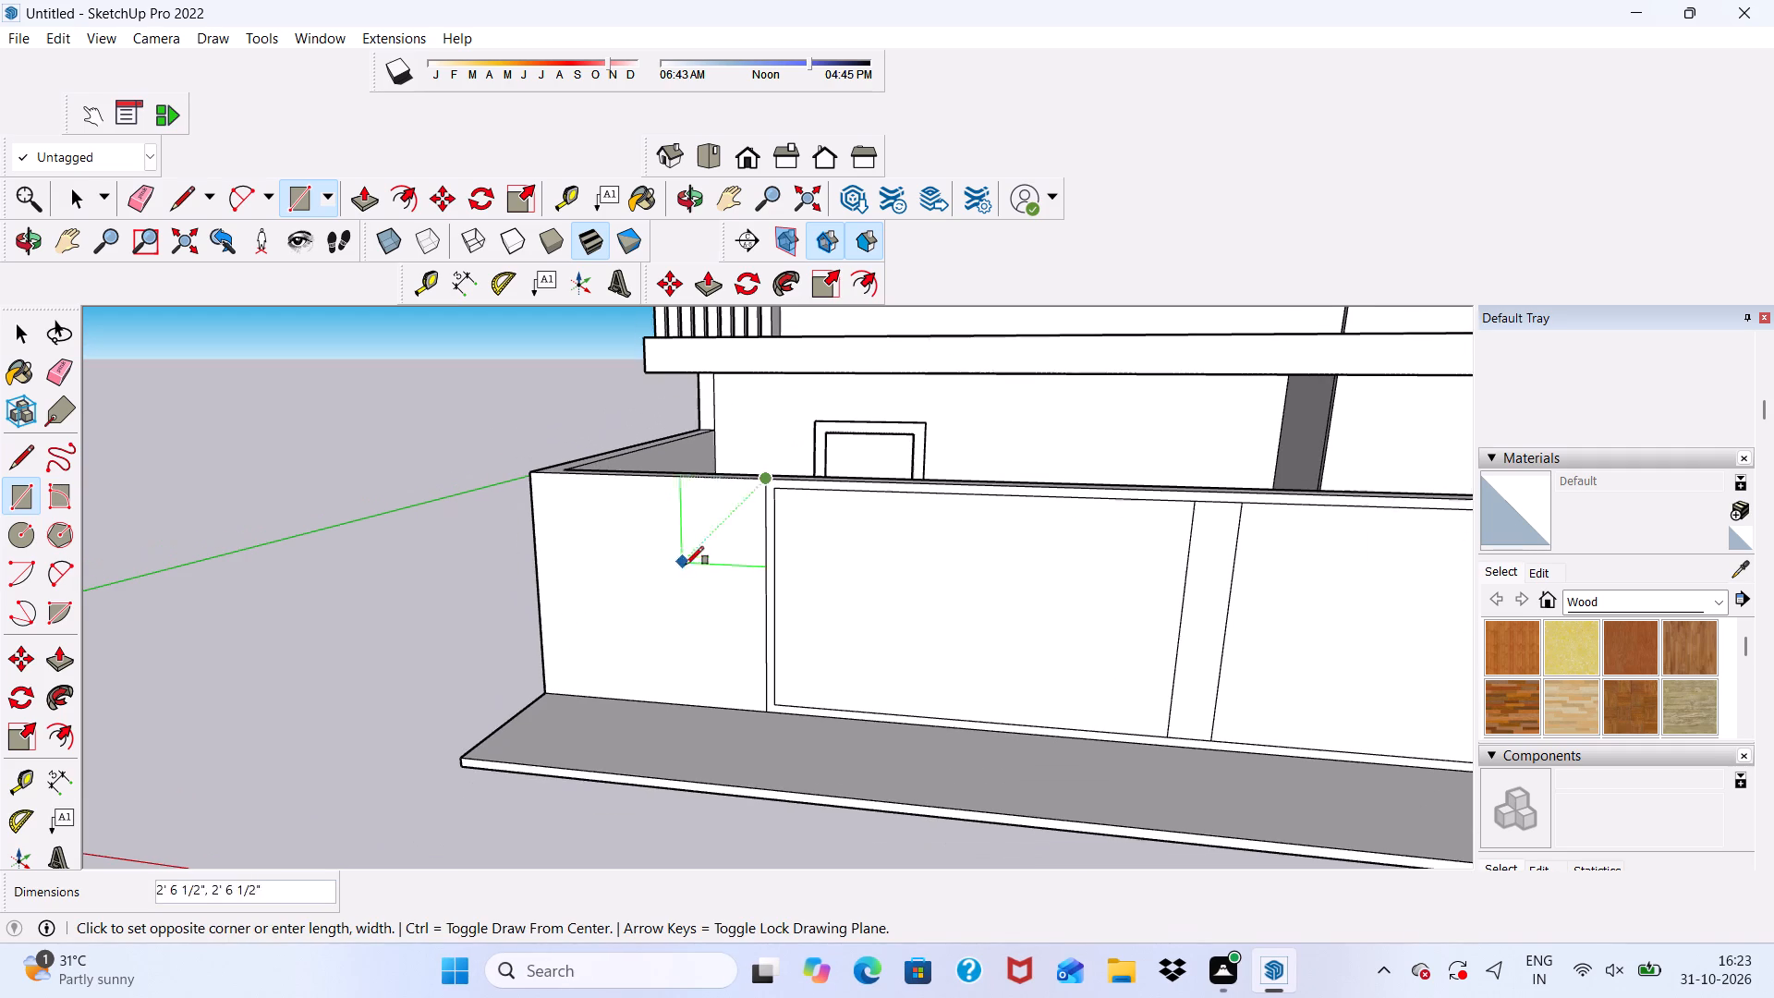
{"action": "left_click", "coordinate": [707, 702]}
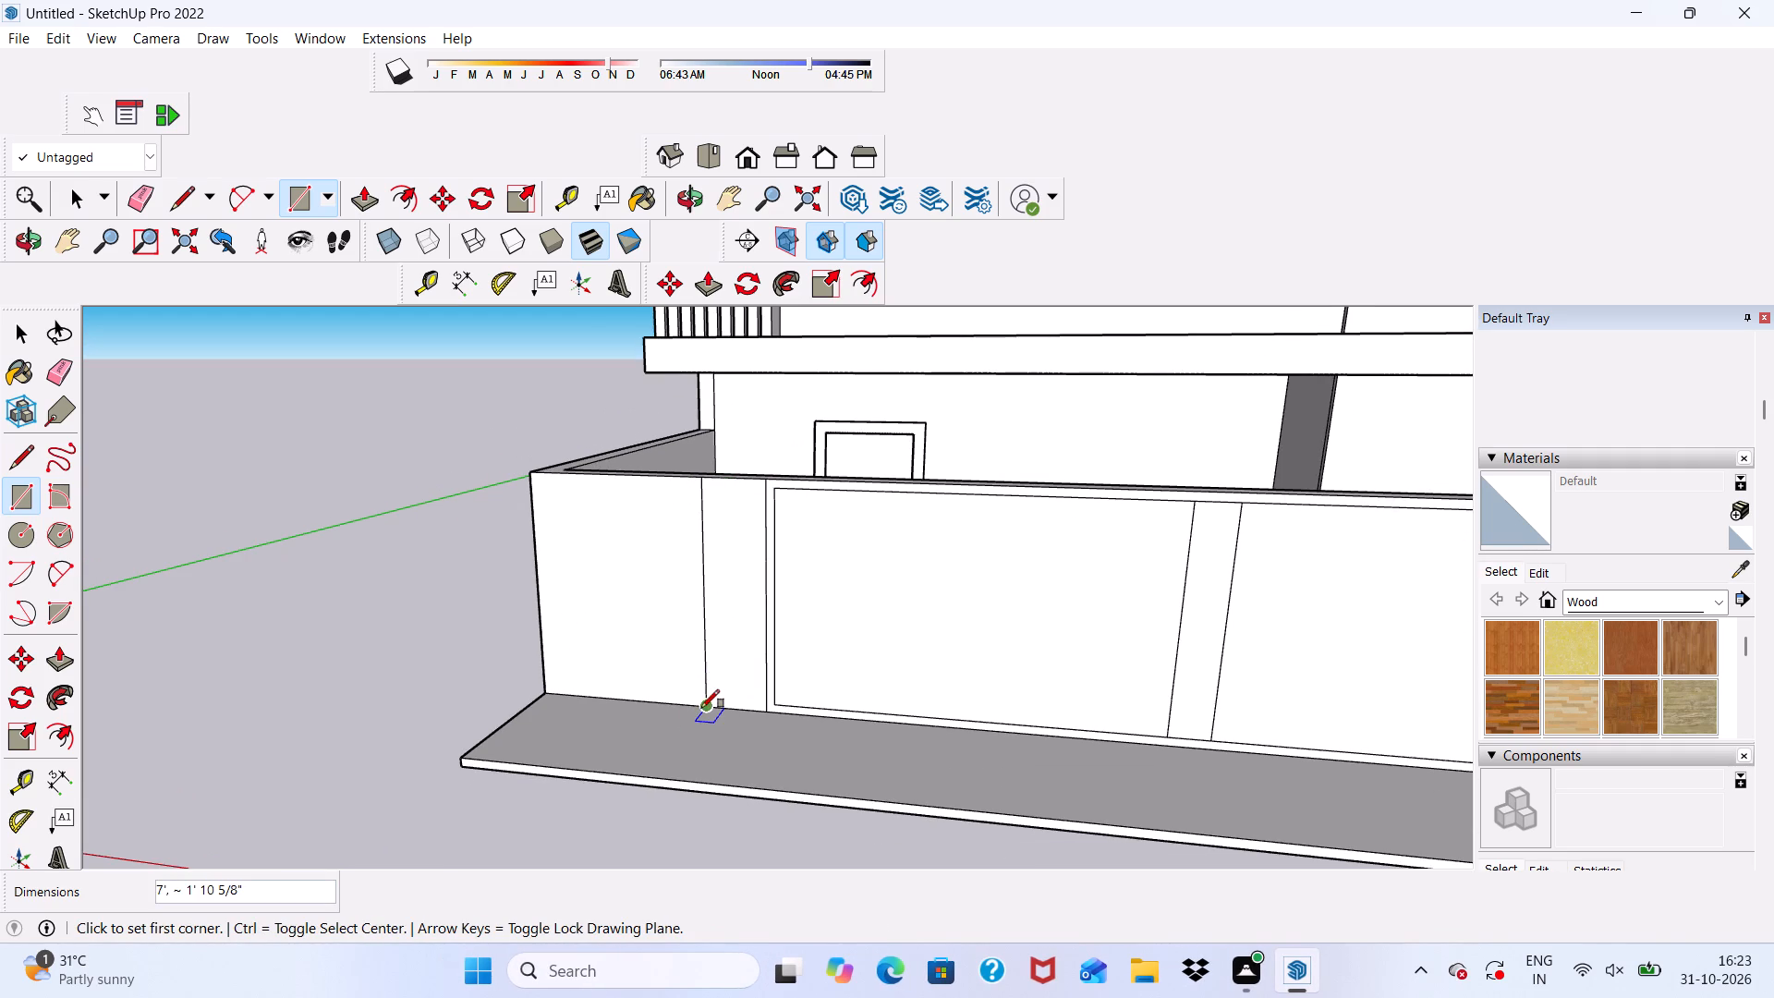
Draw a rectangle about 25' 10" by 1' 5" along the wall's base, from the left strip's bottom corner to past the gate frame's right side.
{"action": "left_click", "coordinate": [702, 707]}
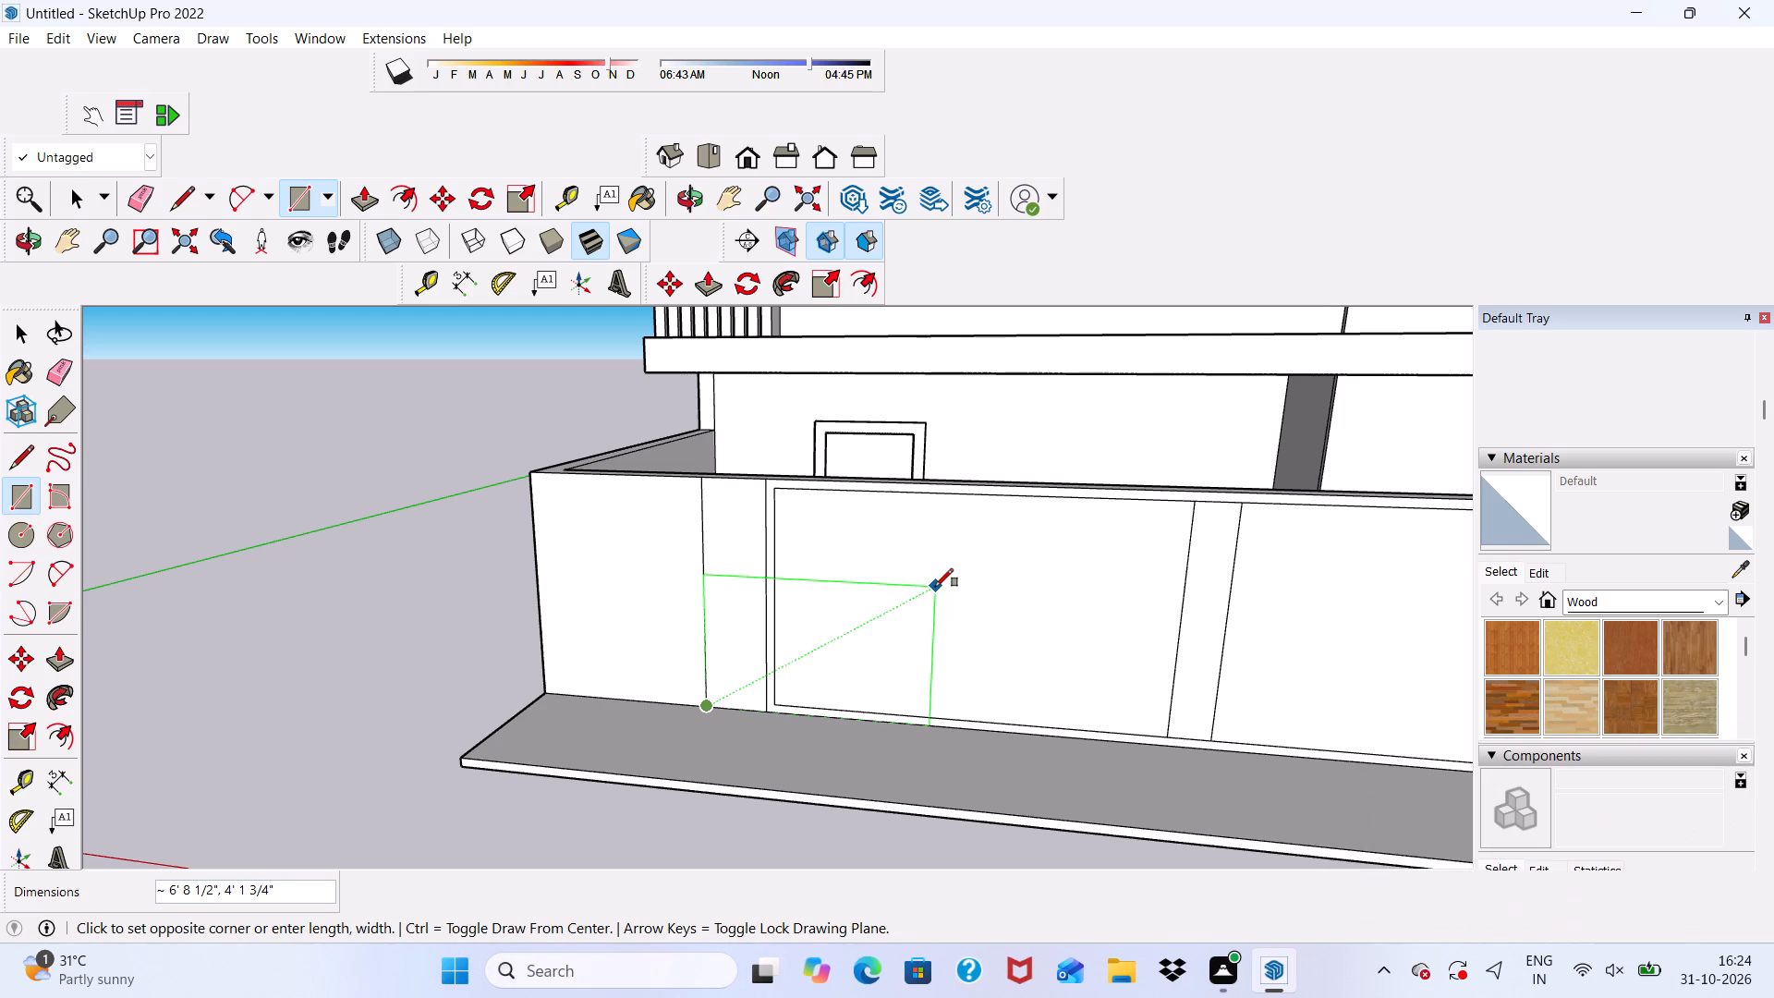
{"action": "scroll", "coordinate": [935, 587], "scroll_direction": "down", "scroll_amount": 4}
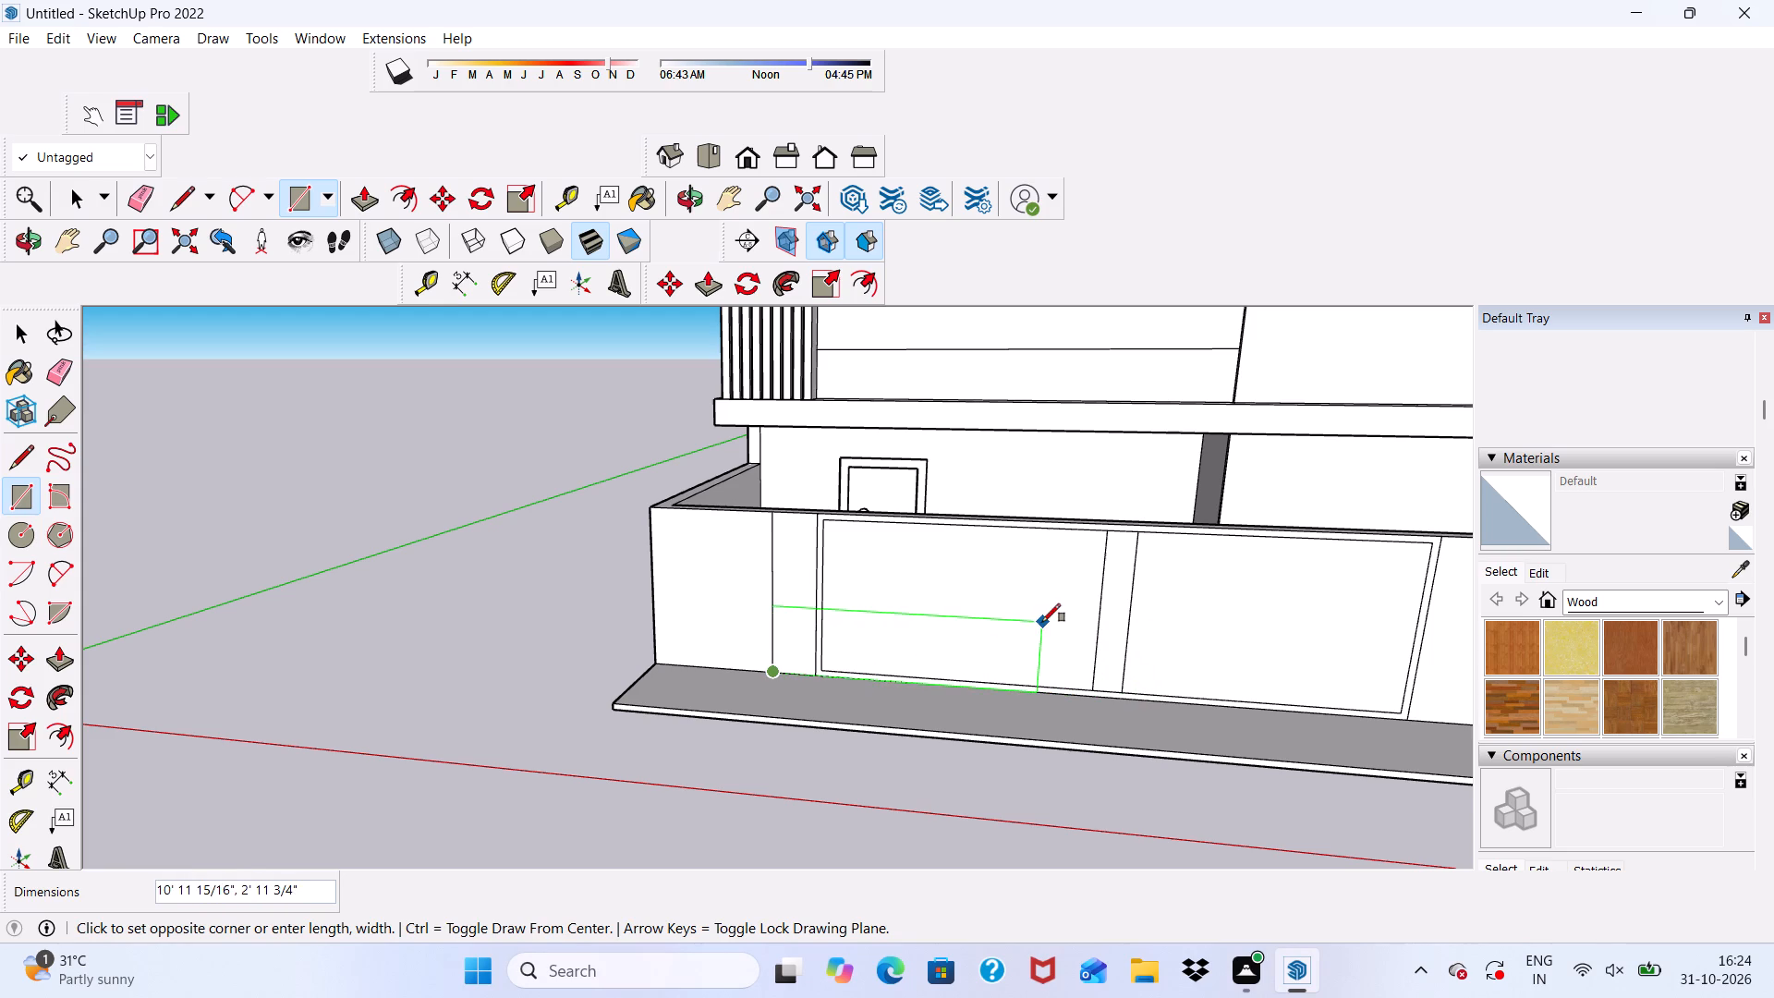
{"action": "scroll", "coordinate": [1043, 621], "scroll_direction": "up", "scroll_amount": 1}
{"action": "scroll", "coordinate": [783, 555], "scroll_direction": "down", "scroll_amount": 4}
{"action": "scroll", "coordinate": [1211, 651], "scroll_direction": "up", "scroll_amount": 5}
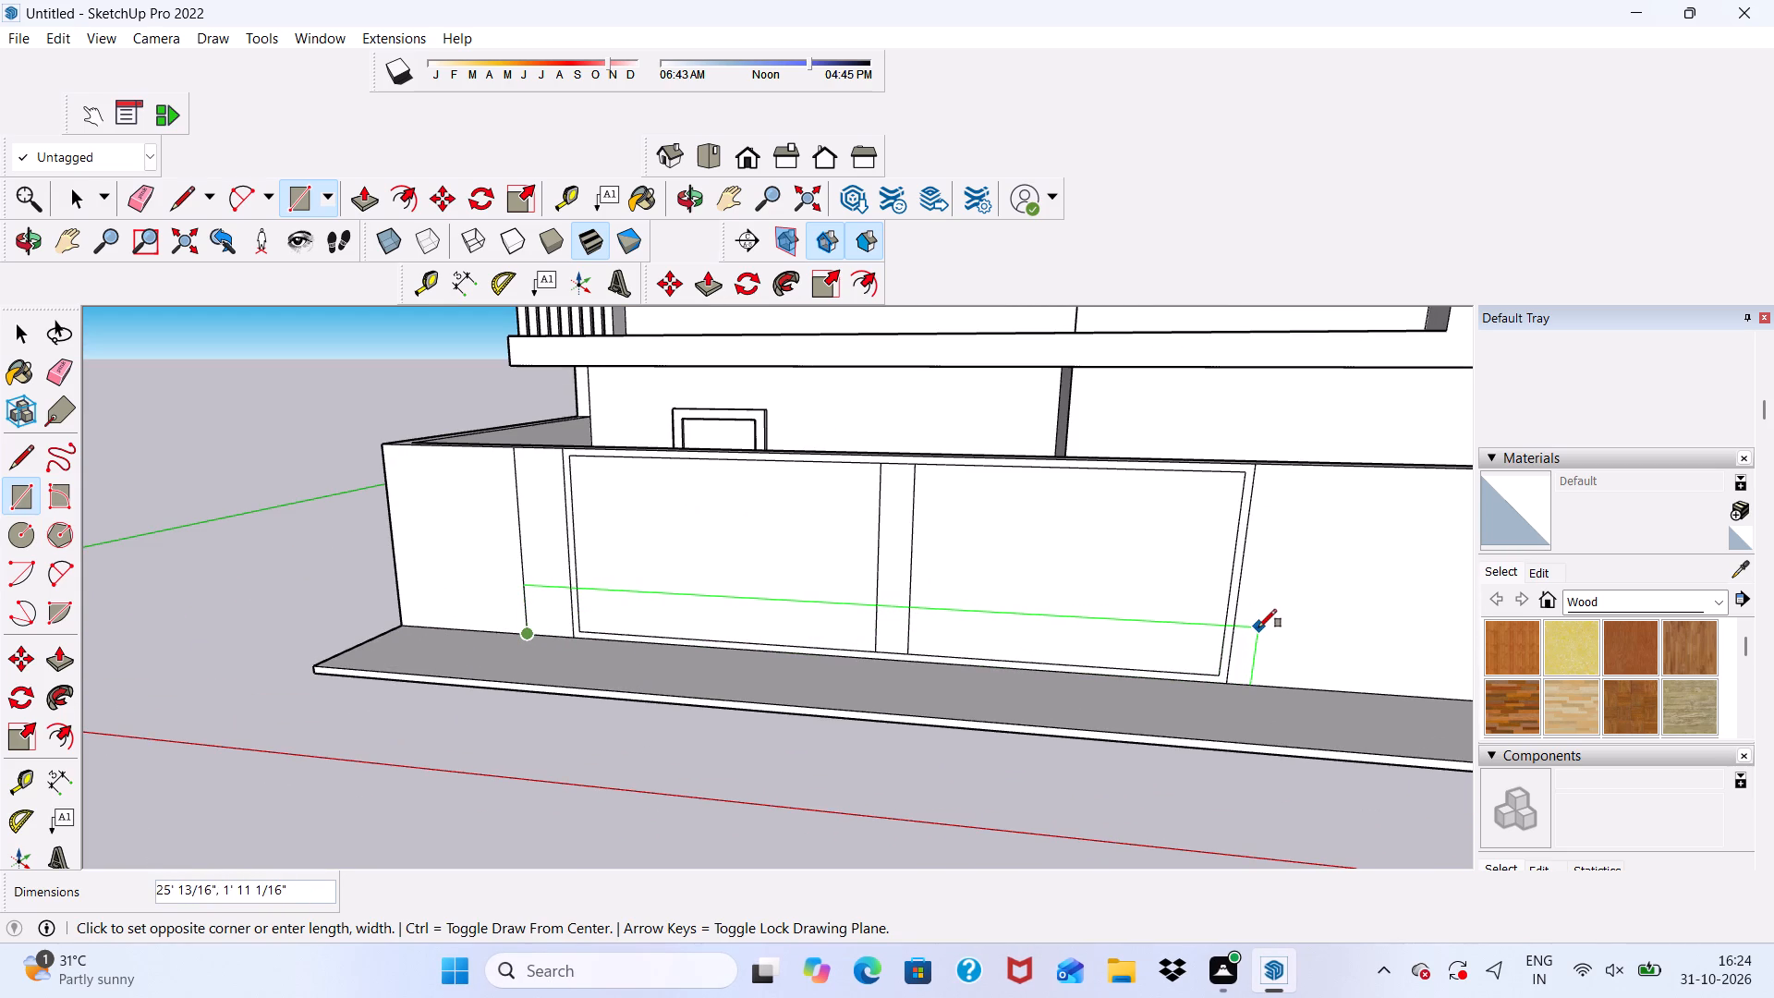
{"action": "scroll", "coordinate": [1255, 654], "scroll_direction": "up", "scroll_amount": 4}
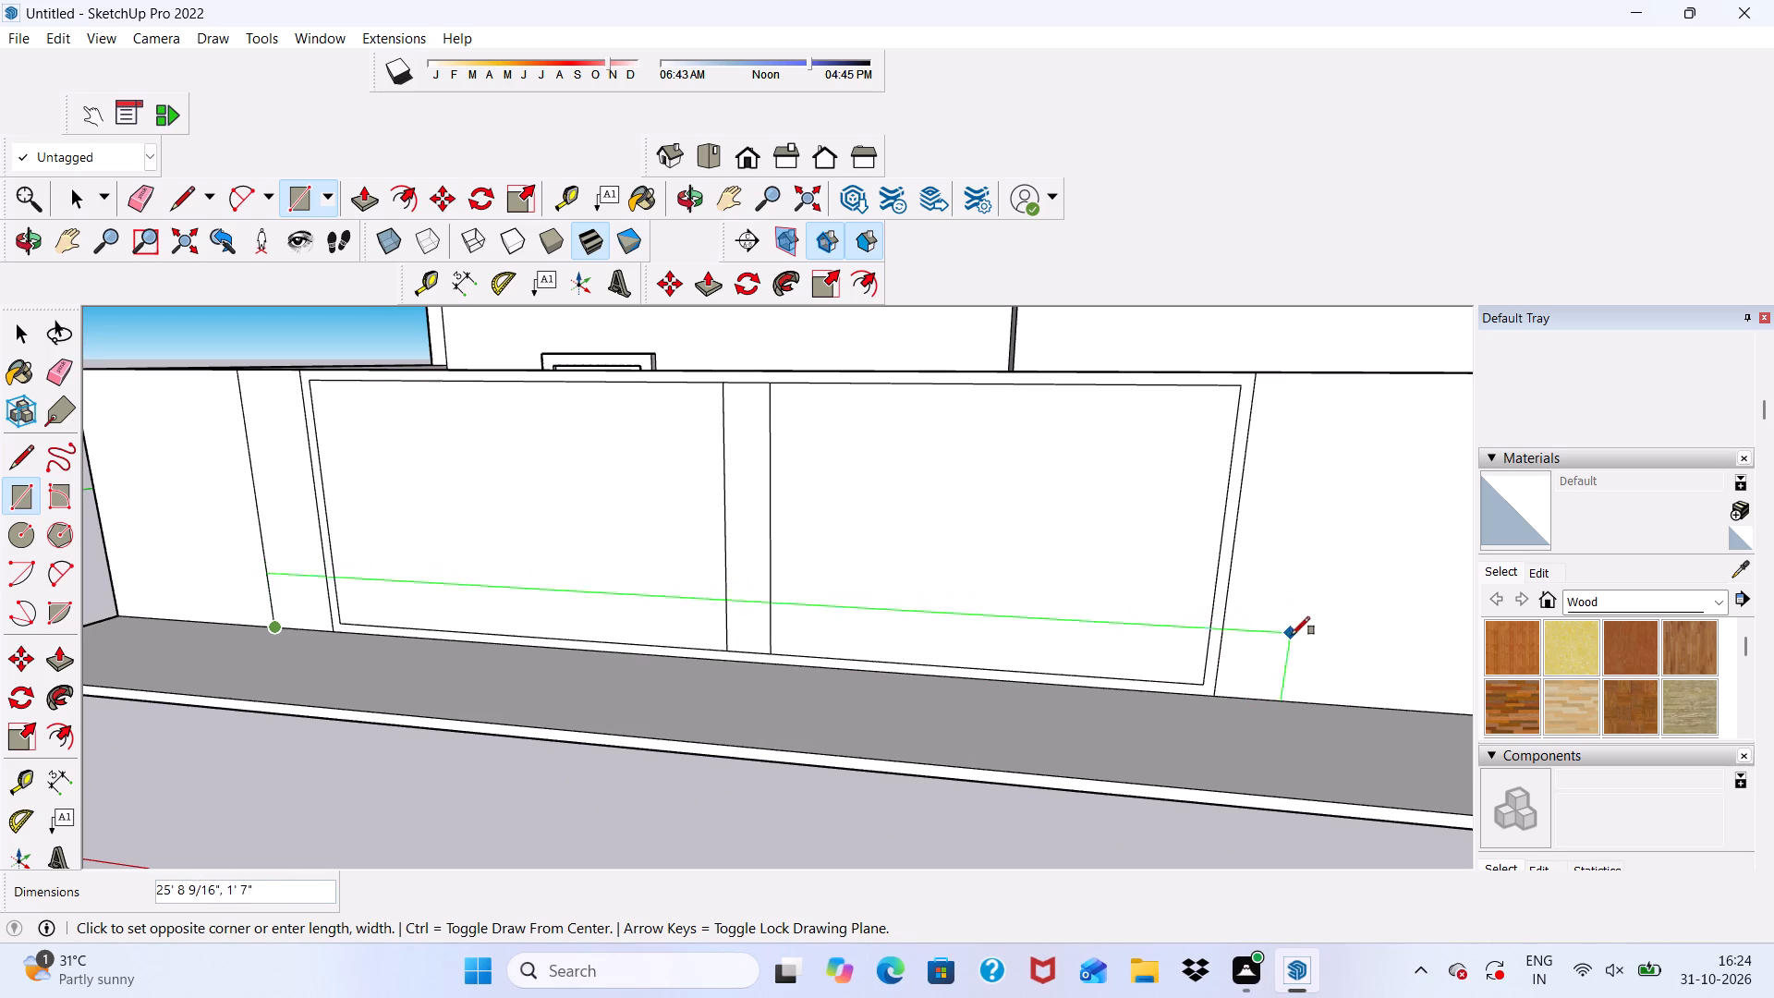
{"action": "left_click", "coordinate": [1297, 640]}
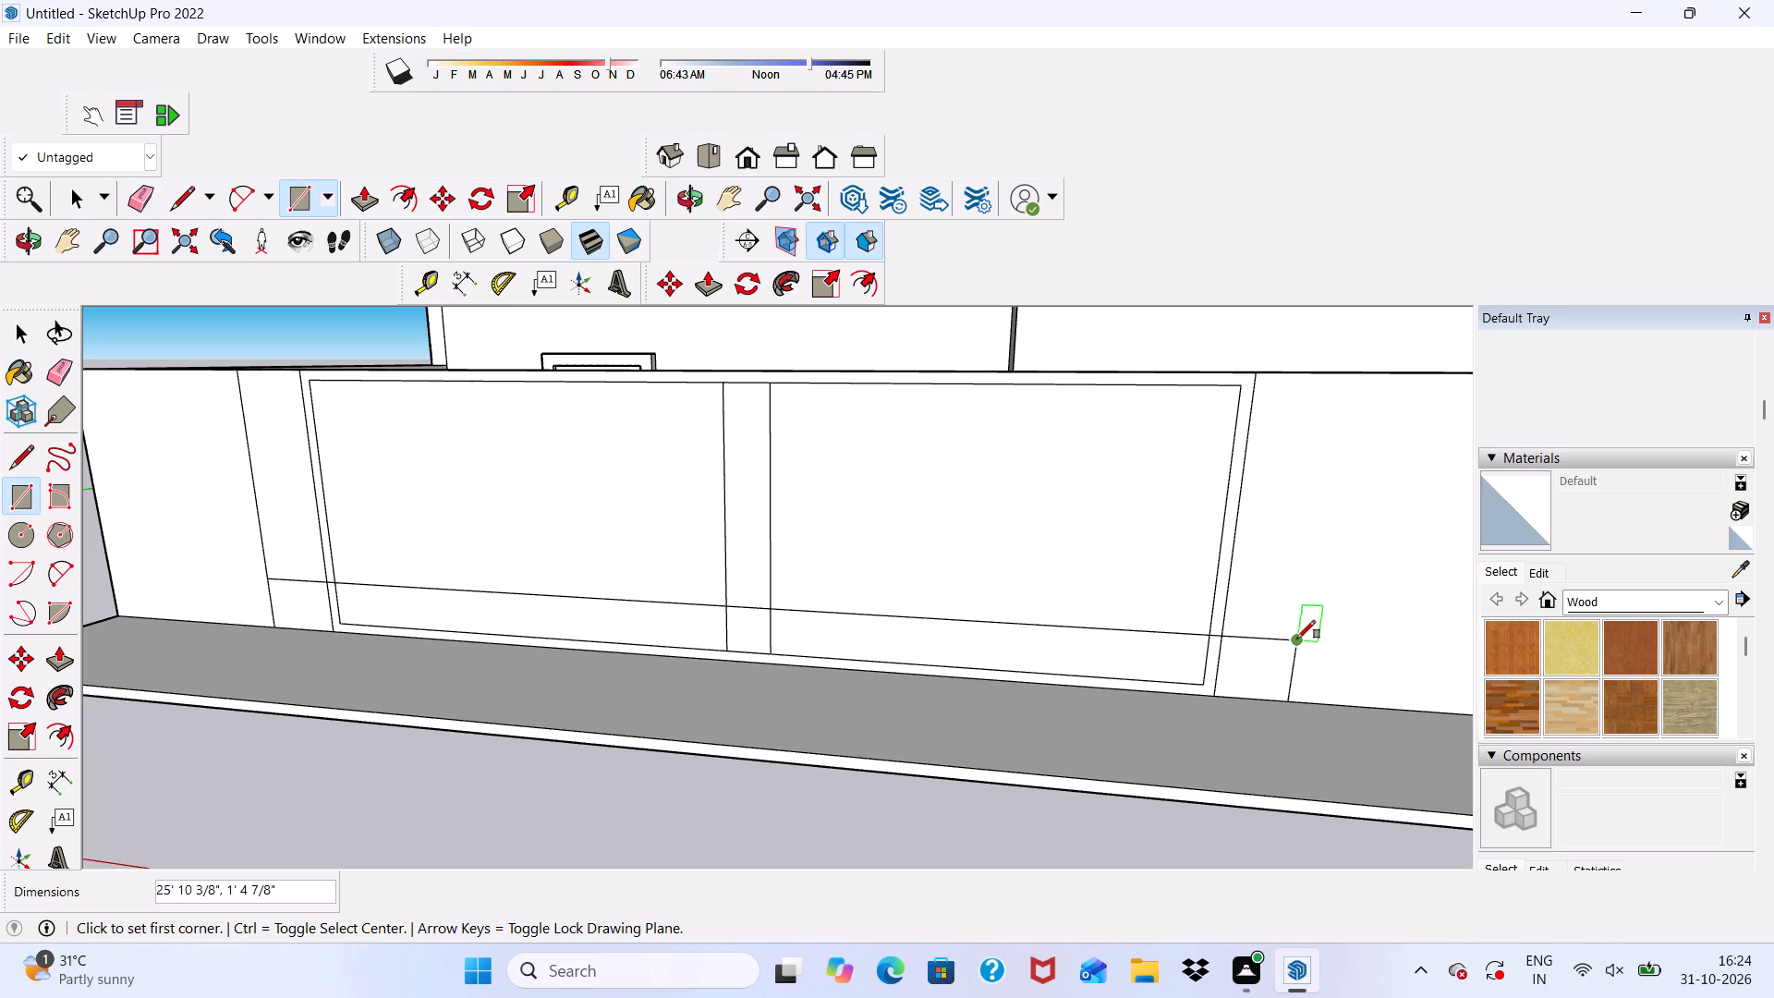
Draw a rectangle about 1' 6" wide and 7' high on the front wall, directly right of the gate frame.
{"action": "scroll", "coordinate": [1263, 627], "scroll_direction": "down", "scroll_amount": 4}
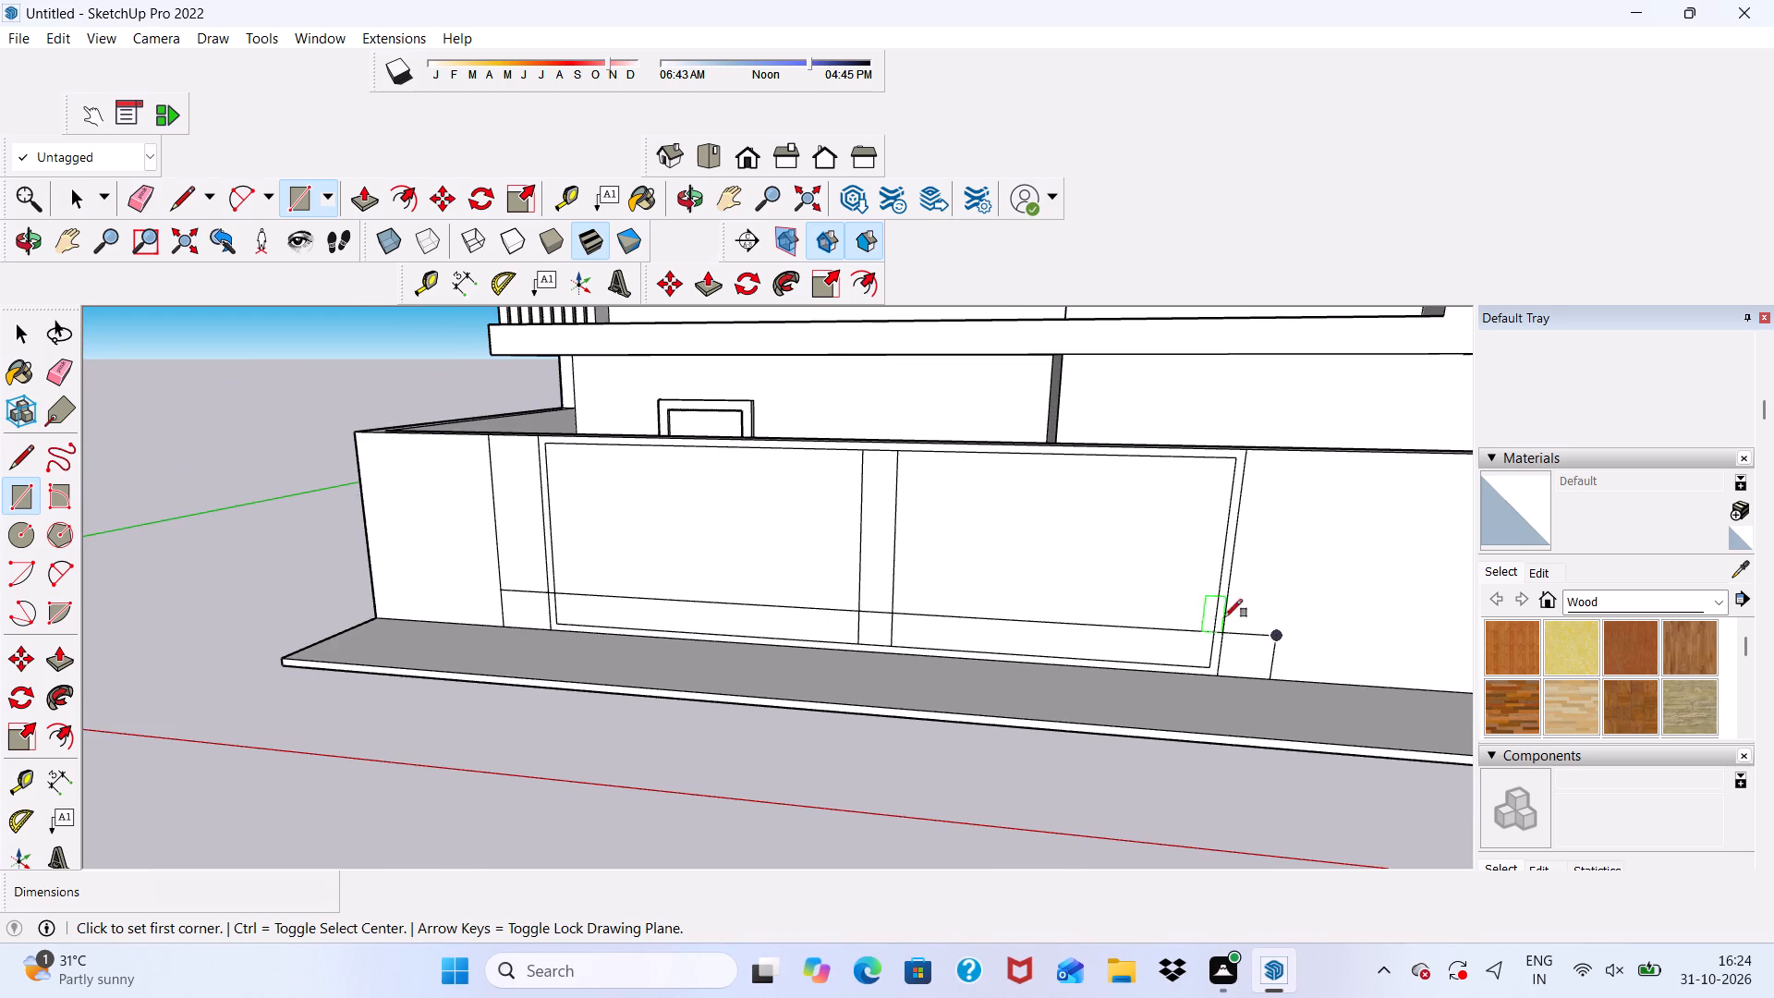
{"action": "scroll", "coordinate": [1270, 644], "scroll_direction": "up", "scroll_amount": 4}
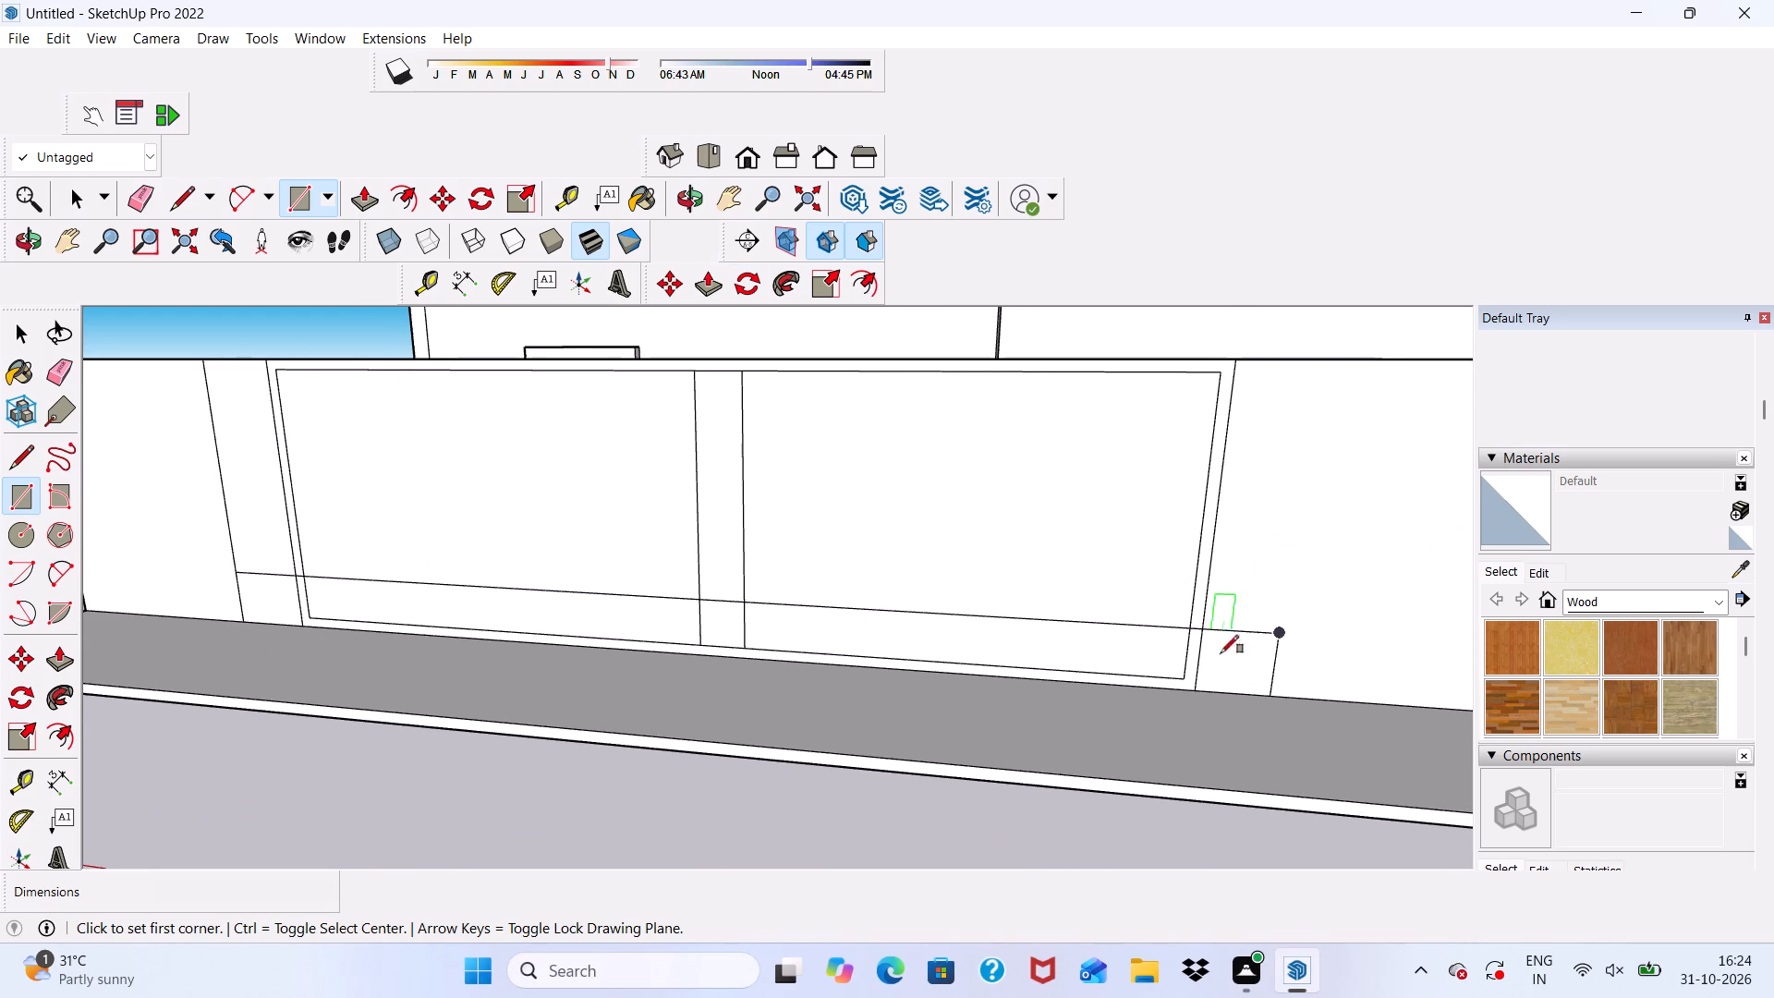
{"action": "scroll", "coordinate": [1197, 702], "scroll_direction": "up", "scroll_amount": 2}
{"action": "left_click", "coordinate": [1197, 683]}
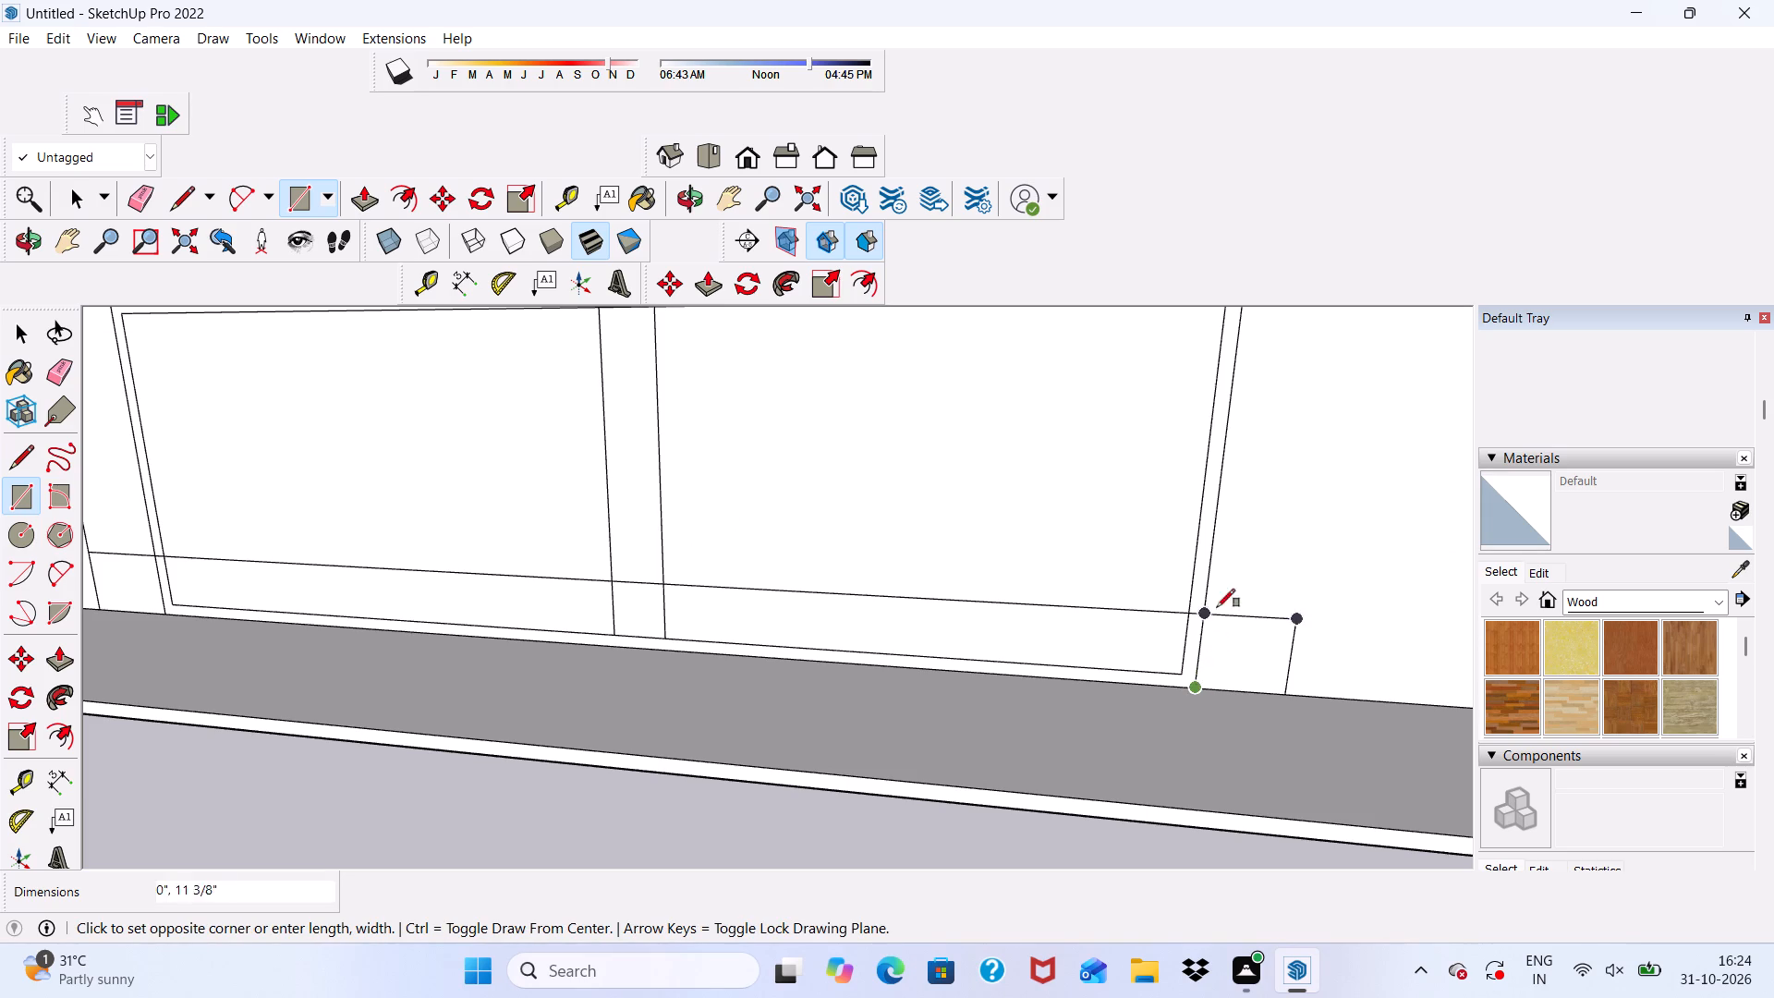
{"action": "scroll", "coordinate": [1223, 561], "scroll_direction": "down", "scroll_amount": 5}
{"action": "left_click", "coordinate": [1310, 397]}
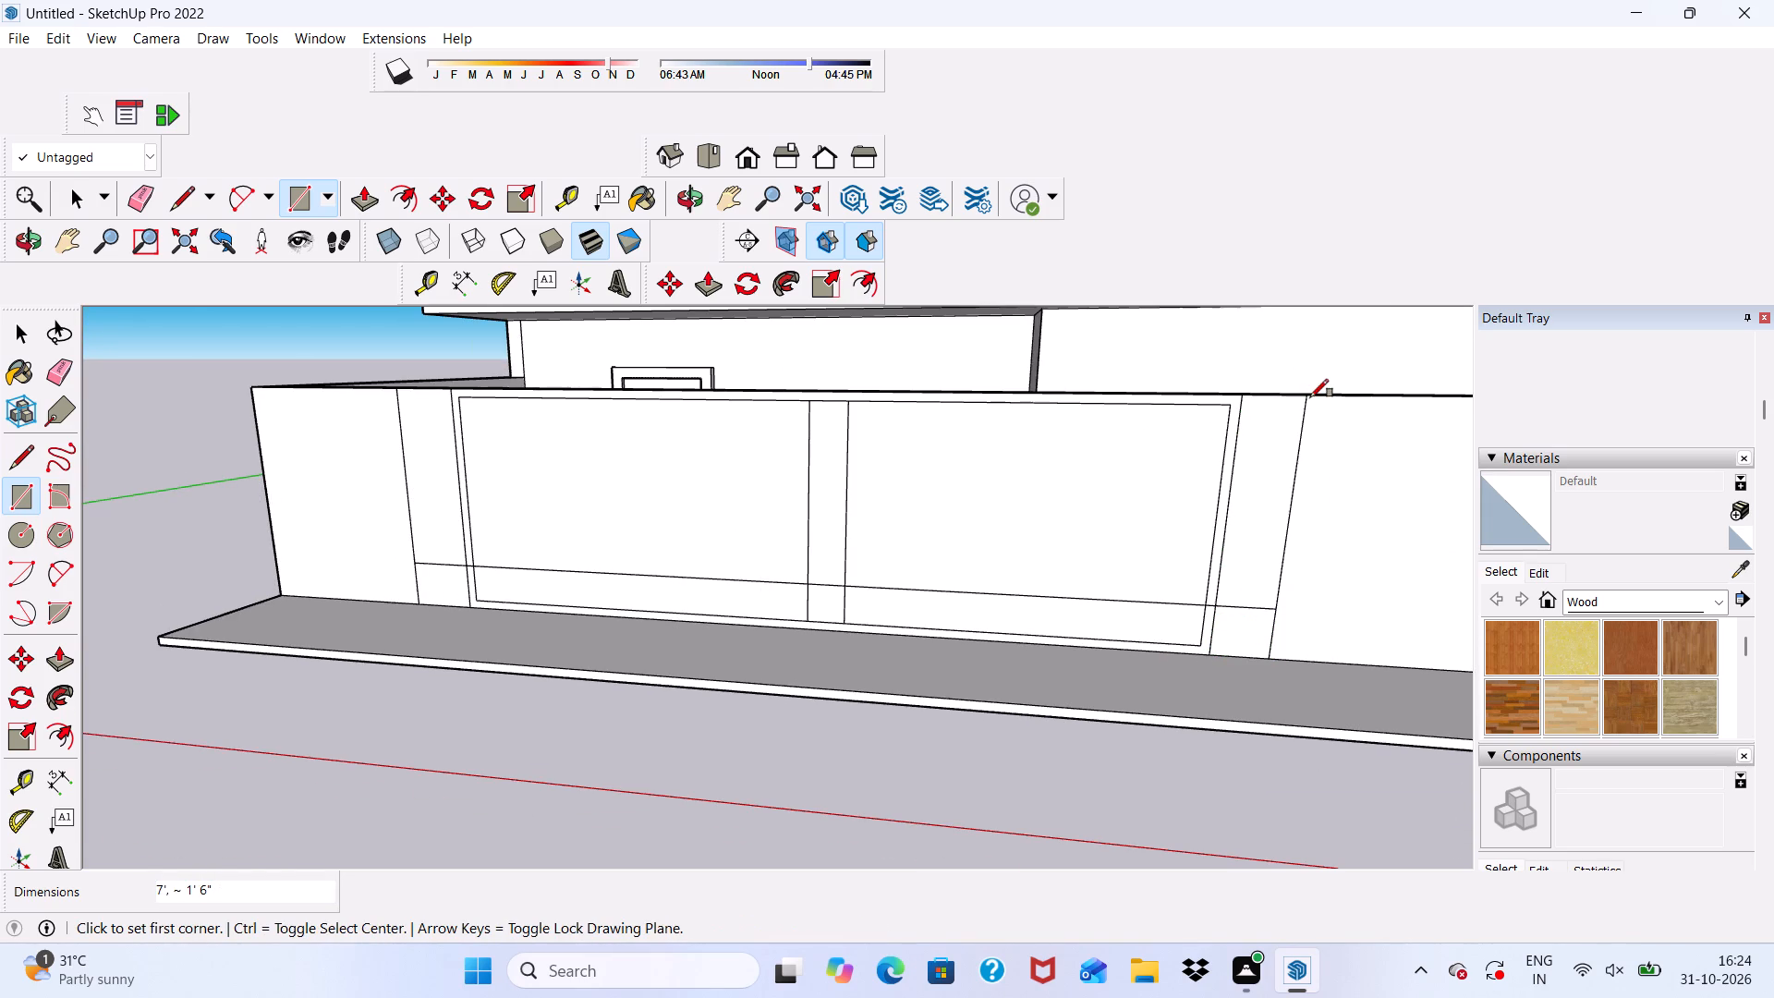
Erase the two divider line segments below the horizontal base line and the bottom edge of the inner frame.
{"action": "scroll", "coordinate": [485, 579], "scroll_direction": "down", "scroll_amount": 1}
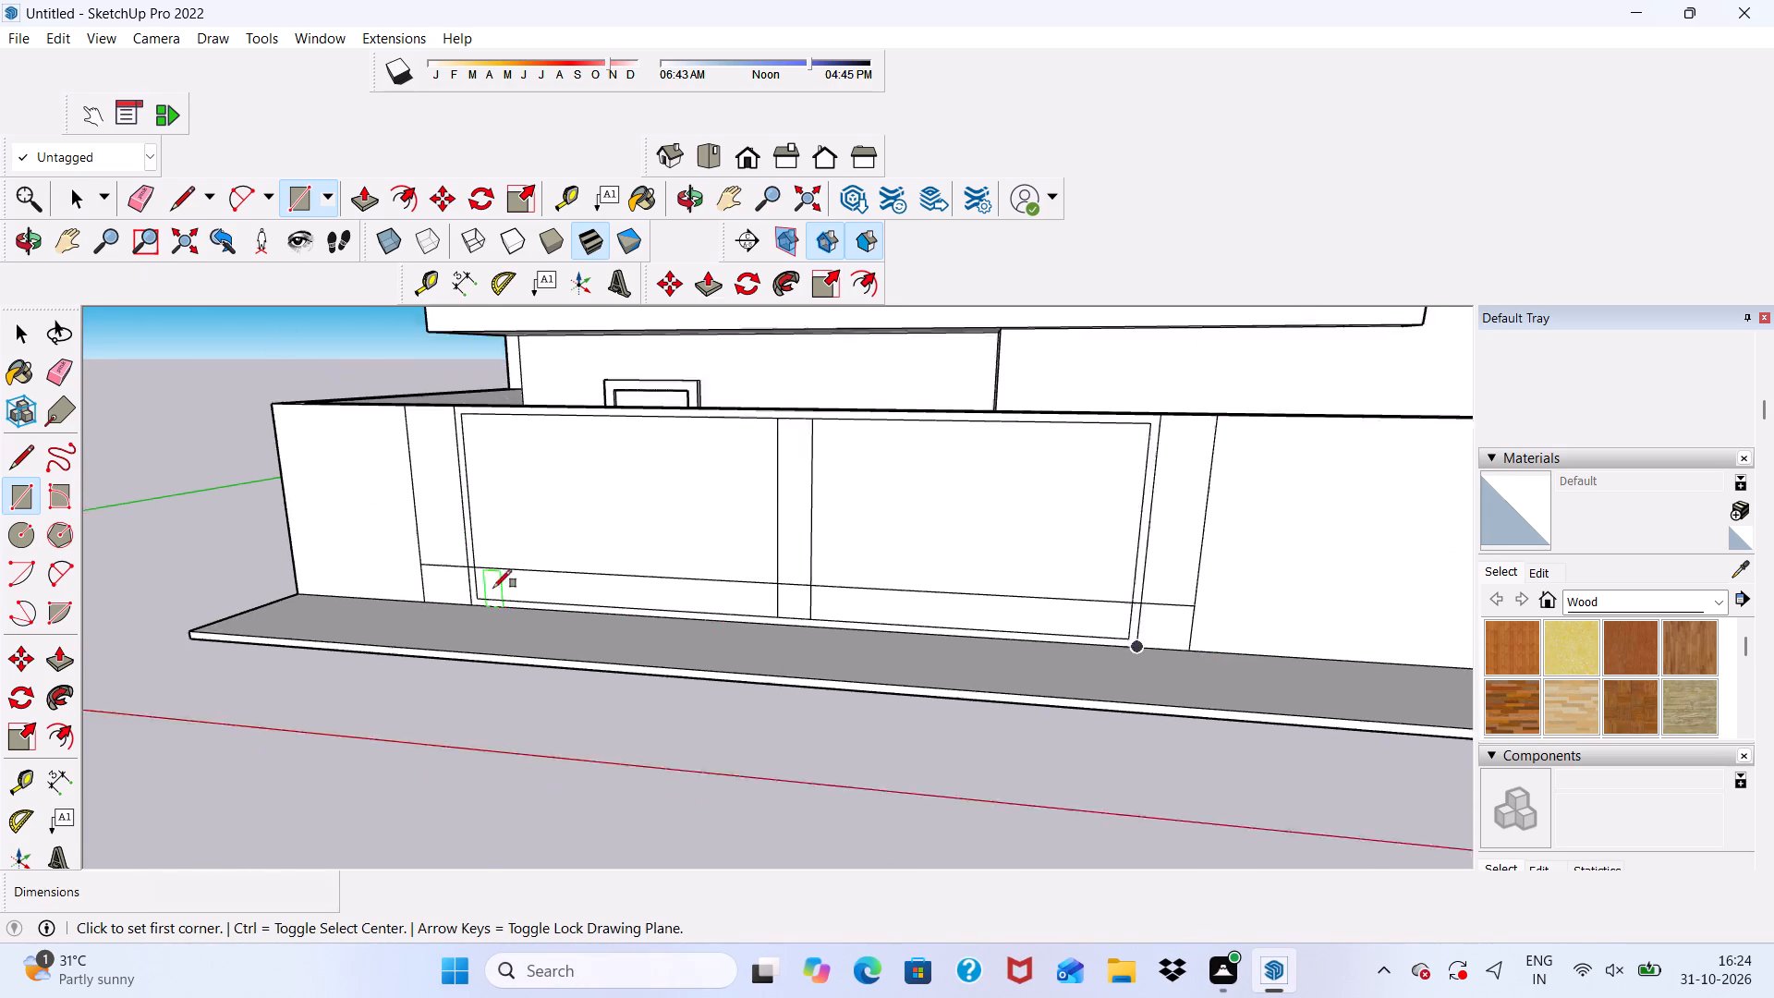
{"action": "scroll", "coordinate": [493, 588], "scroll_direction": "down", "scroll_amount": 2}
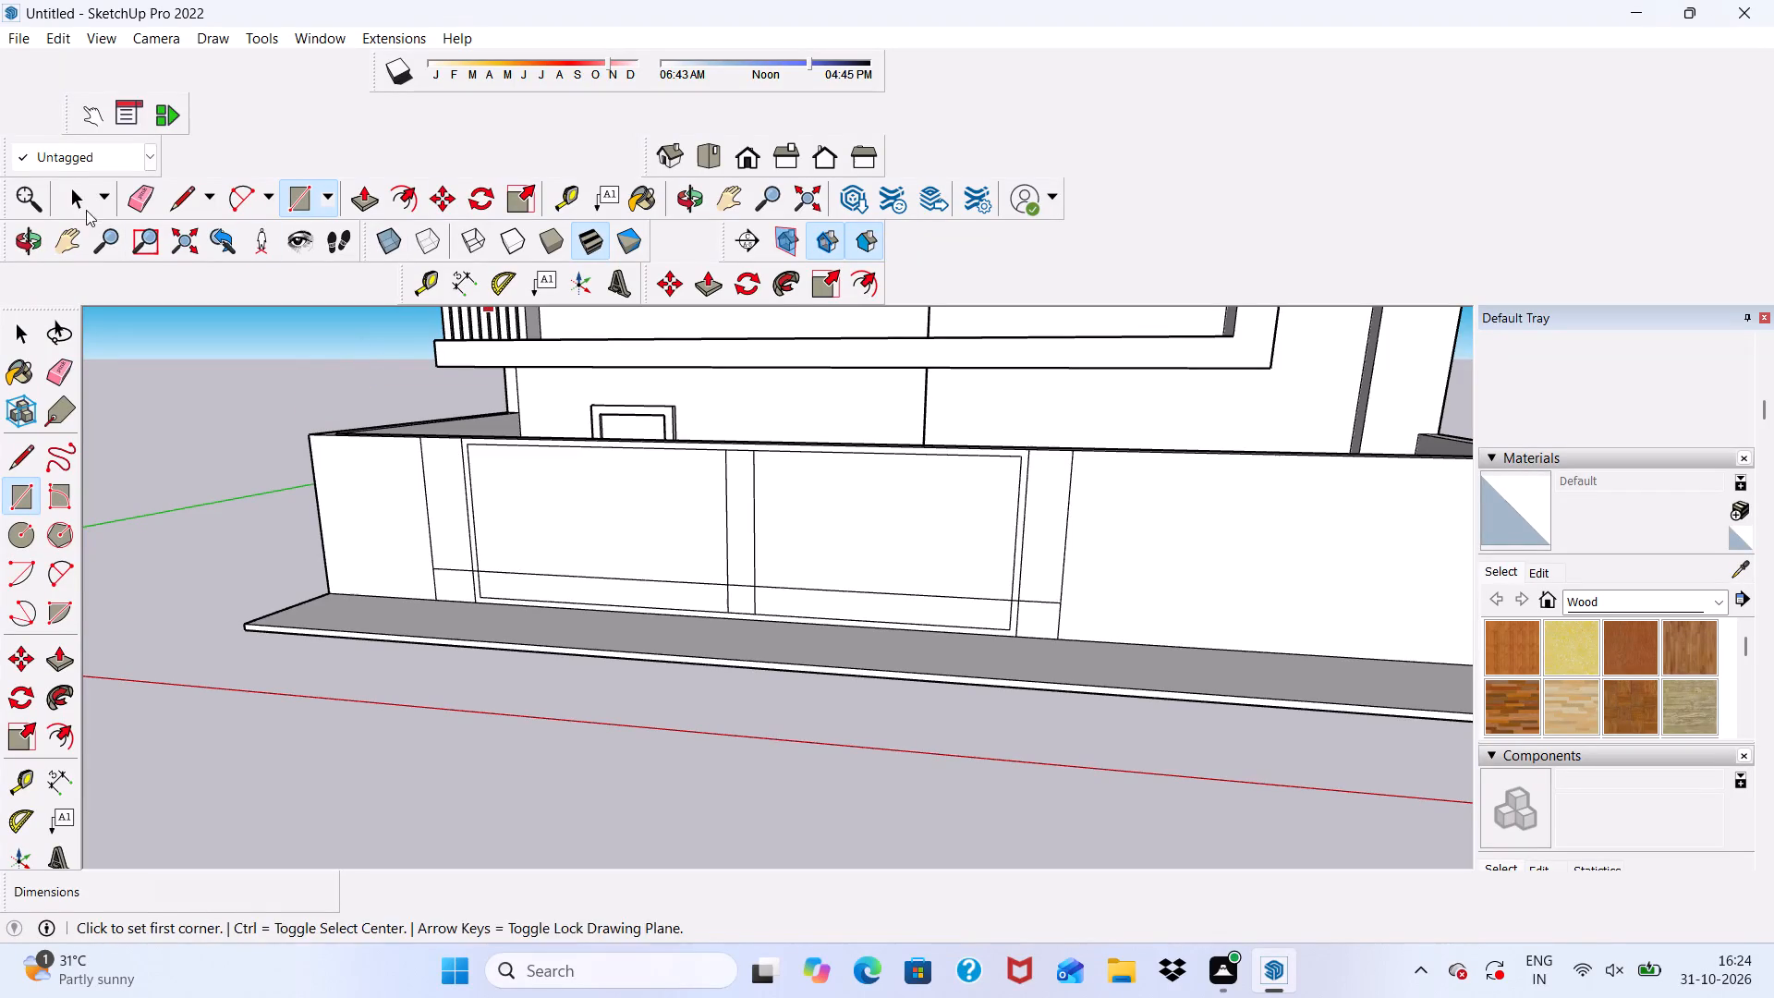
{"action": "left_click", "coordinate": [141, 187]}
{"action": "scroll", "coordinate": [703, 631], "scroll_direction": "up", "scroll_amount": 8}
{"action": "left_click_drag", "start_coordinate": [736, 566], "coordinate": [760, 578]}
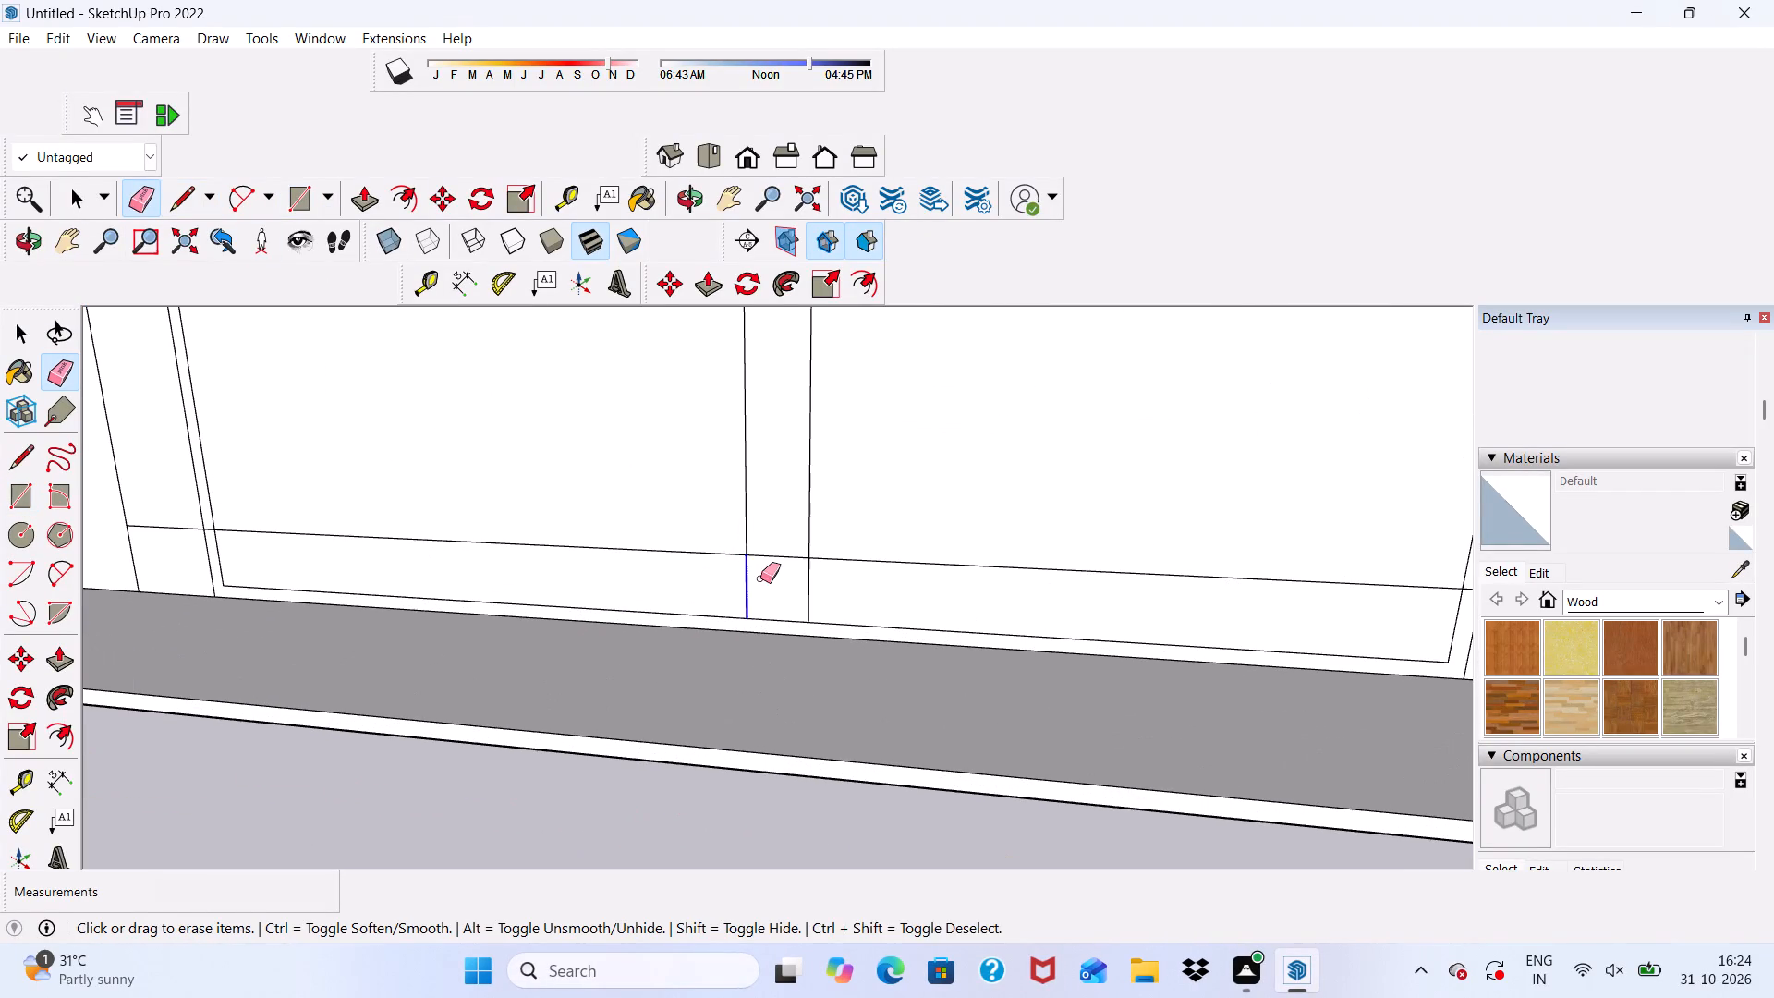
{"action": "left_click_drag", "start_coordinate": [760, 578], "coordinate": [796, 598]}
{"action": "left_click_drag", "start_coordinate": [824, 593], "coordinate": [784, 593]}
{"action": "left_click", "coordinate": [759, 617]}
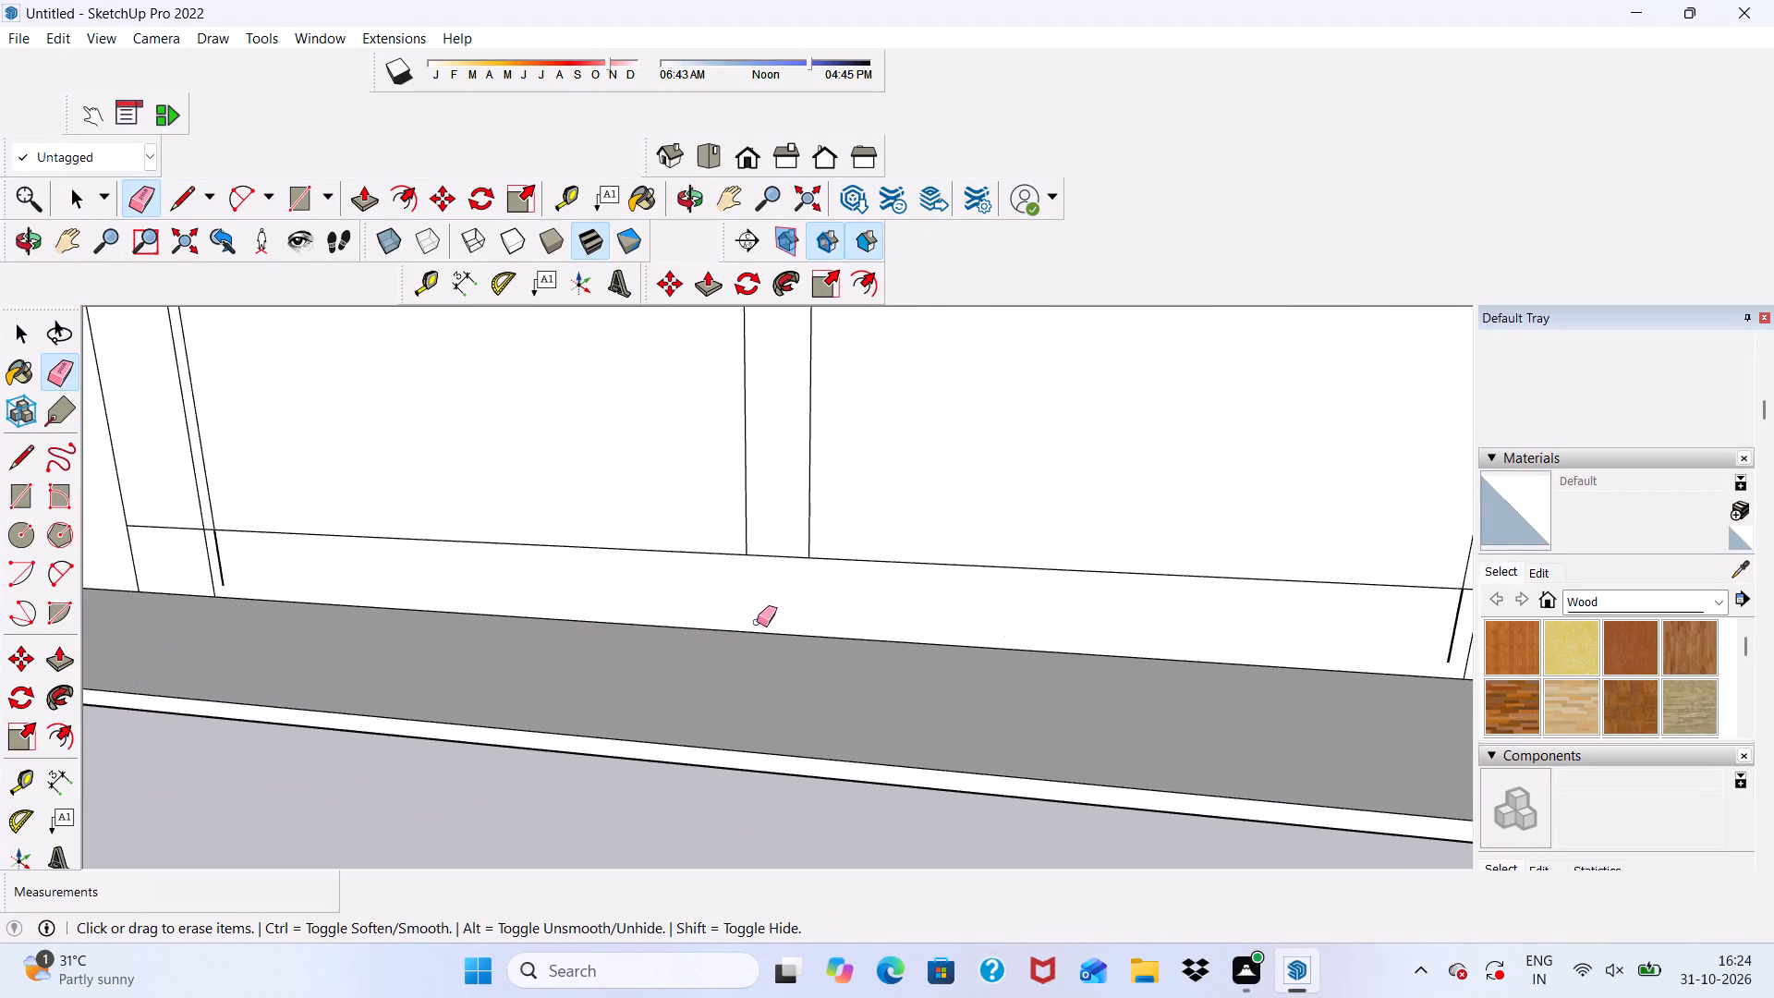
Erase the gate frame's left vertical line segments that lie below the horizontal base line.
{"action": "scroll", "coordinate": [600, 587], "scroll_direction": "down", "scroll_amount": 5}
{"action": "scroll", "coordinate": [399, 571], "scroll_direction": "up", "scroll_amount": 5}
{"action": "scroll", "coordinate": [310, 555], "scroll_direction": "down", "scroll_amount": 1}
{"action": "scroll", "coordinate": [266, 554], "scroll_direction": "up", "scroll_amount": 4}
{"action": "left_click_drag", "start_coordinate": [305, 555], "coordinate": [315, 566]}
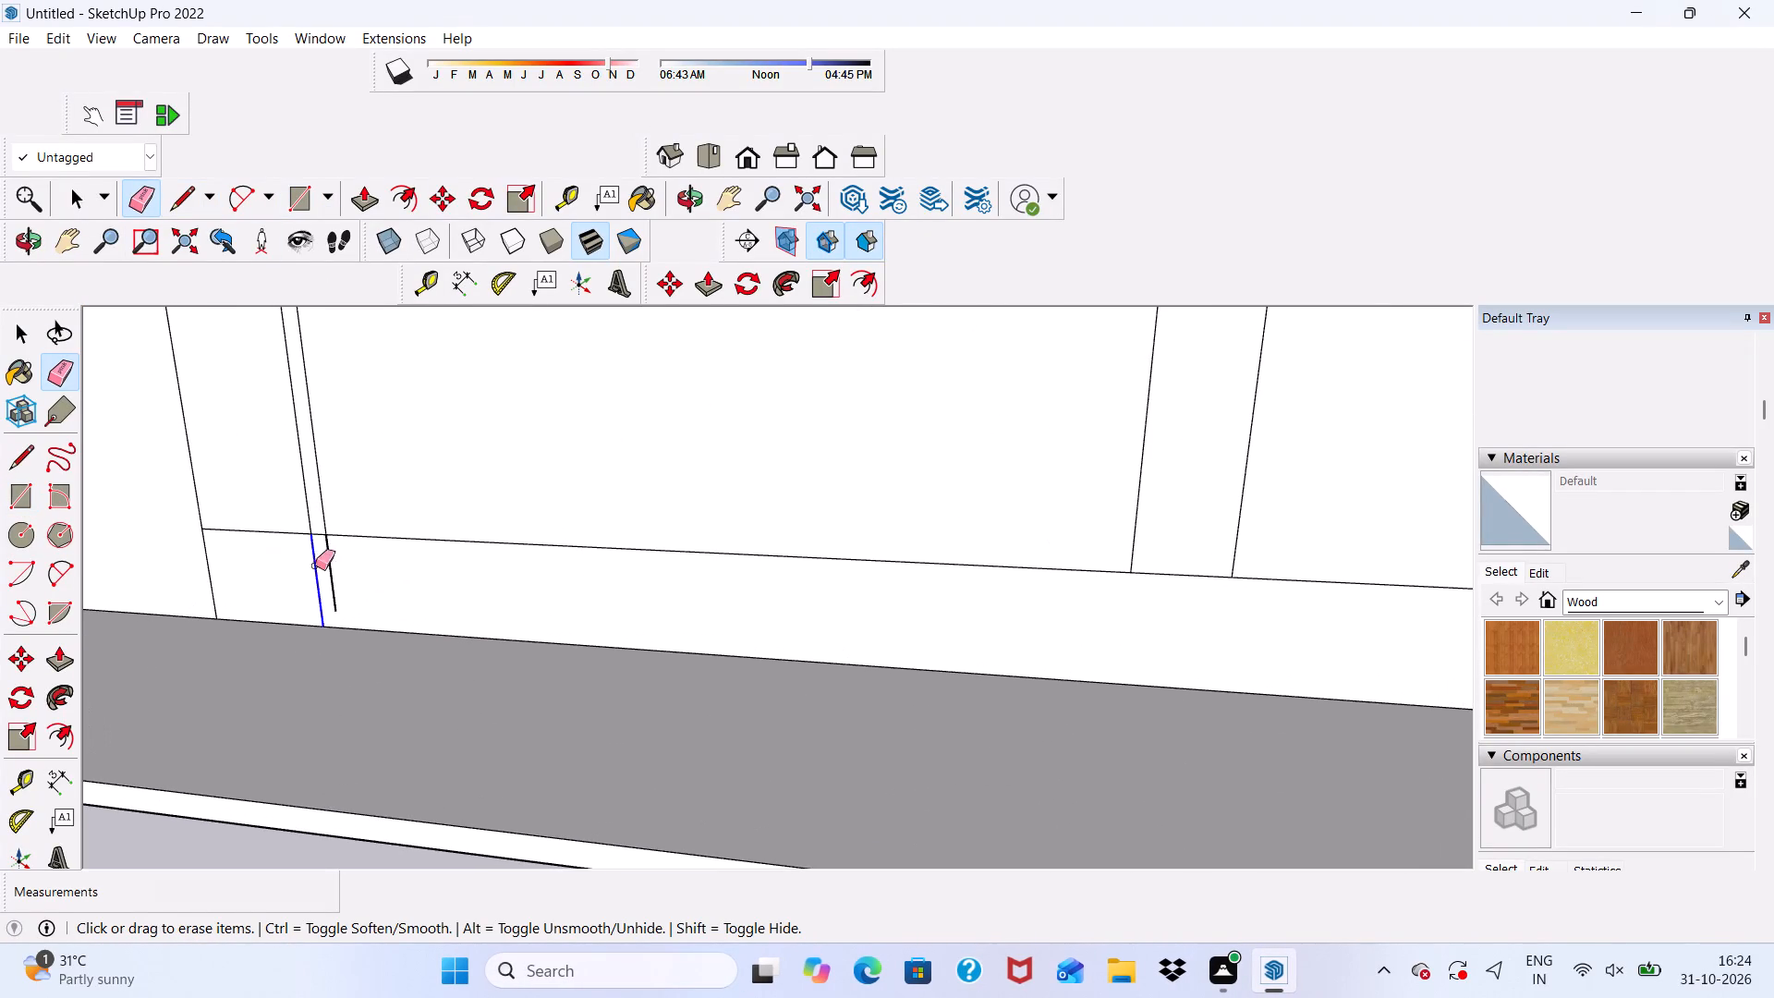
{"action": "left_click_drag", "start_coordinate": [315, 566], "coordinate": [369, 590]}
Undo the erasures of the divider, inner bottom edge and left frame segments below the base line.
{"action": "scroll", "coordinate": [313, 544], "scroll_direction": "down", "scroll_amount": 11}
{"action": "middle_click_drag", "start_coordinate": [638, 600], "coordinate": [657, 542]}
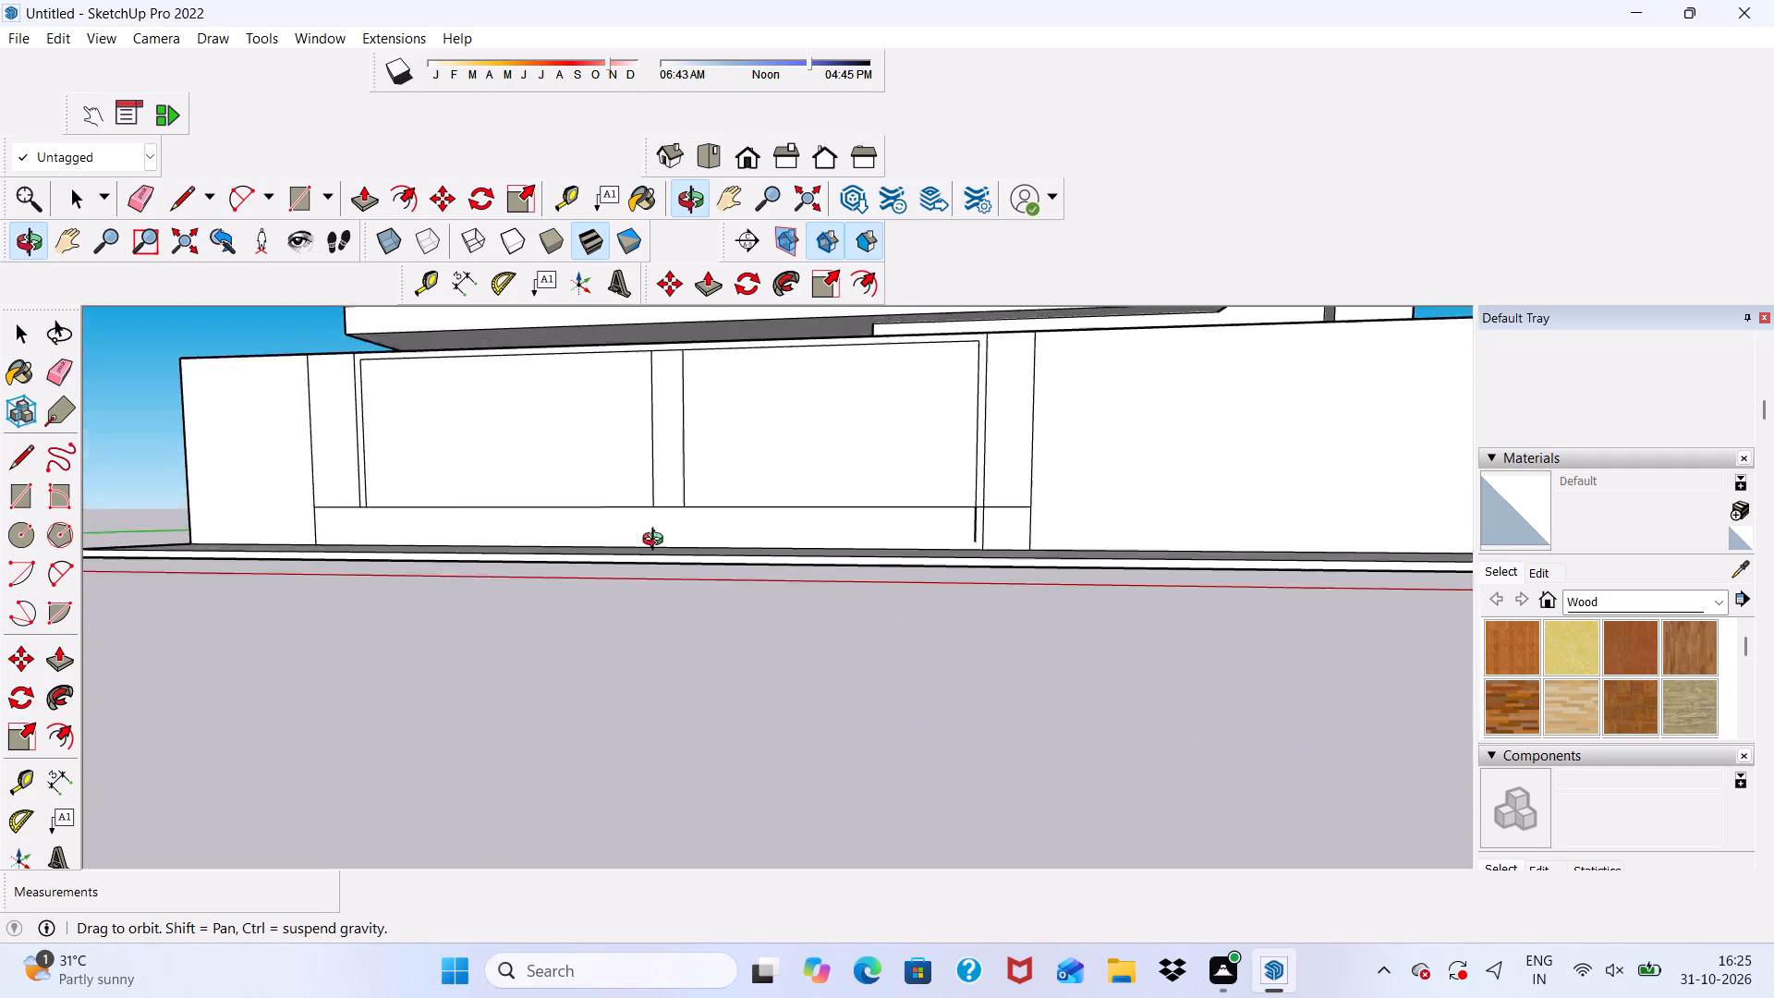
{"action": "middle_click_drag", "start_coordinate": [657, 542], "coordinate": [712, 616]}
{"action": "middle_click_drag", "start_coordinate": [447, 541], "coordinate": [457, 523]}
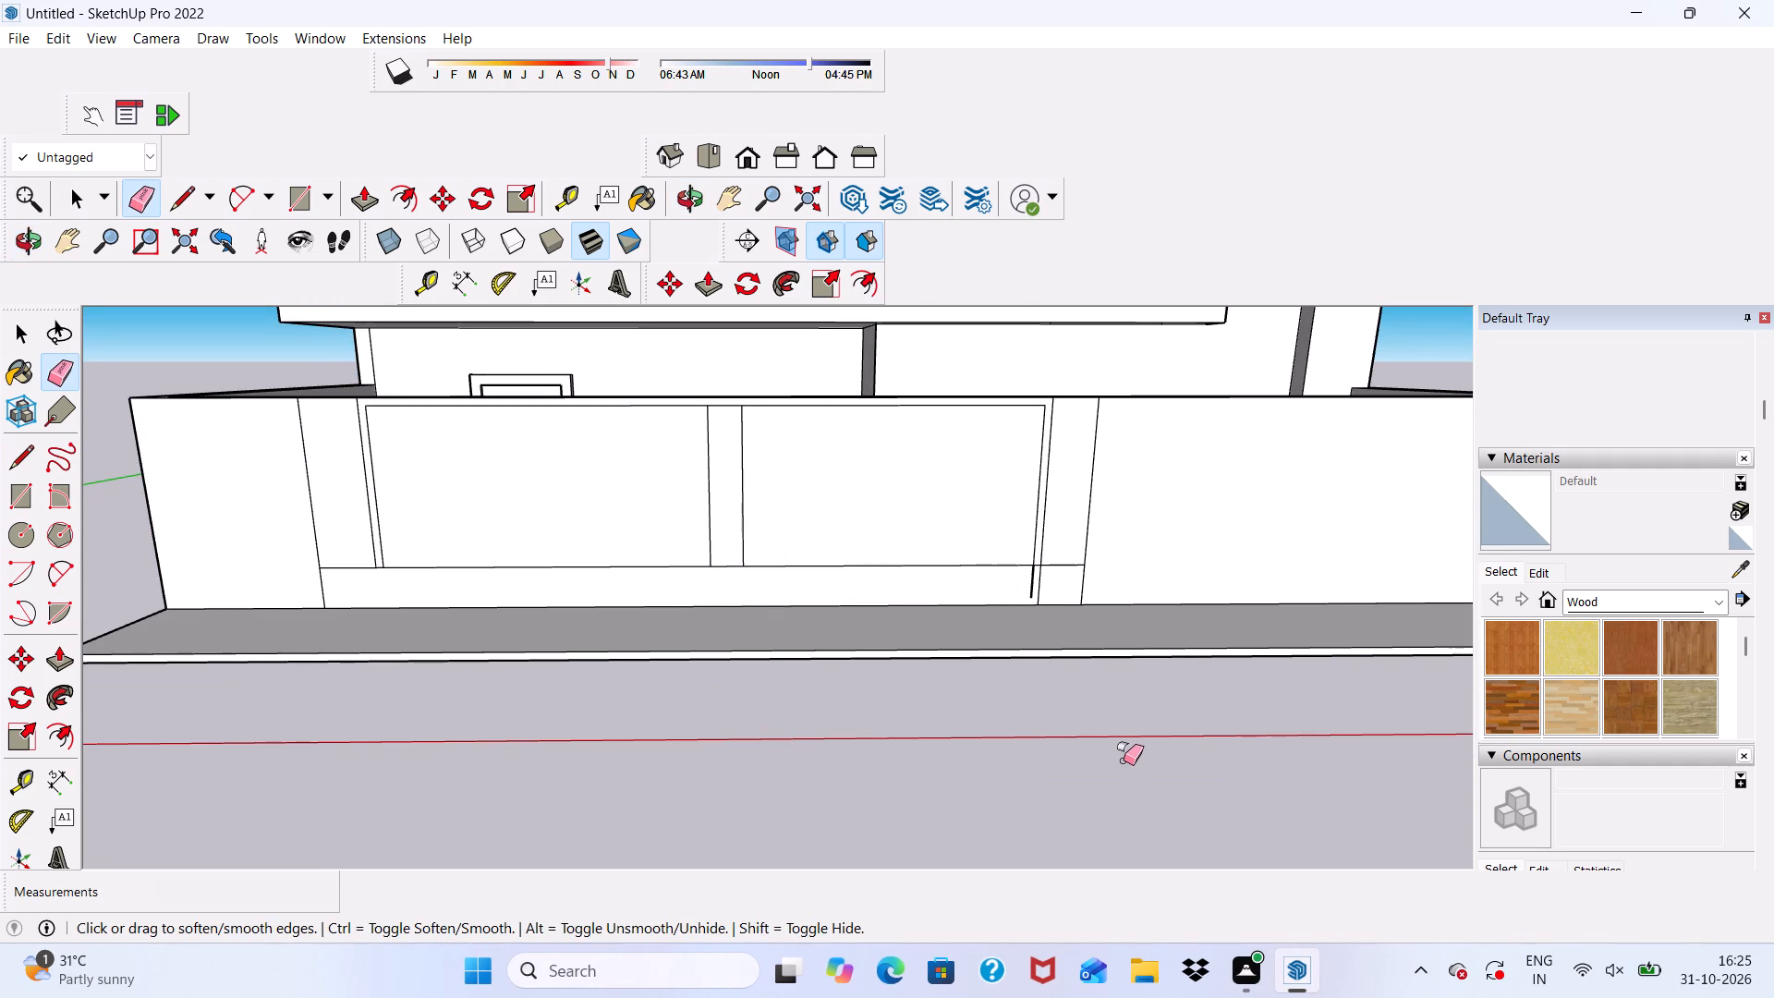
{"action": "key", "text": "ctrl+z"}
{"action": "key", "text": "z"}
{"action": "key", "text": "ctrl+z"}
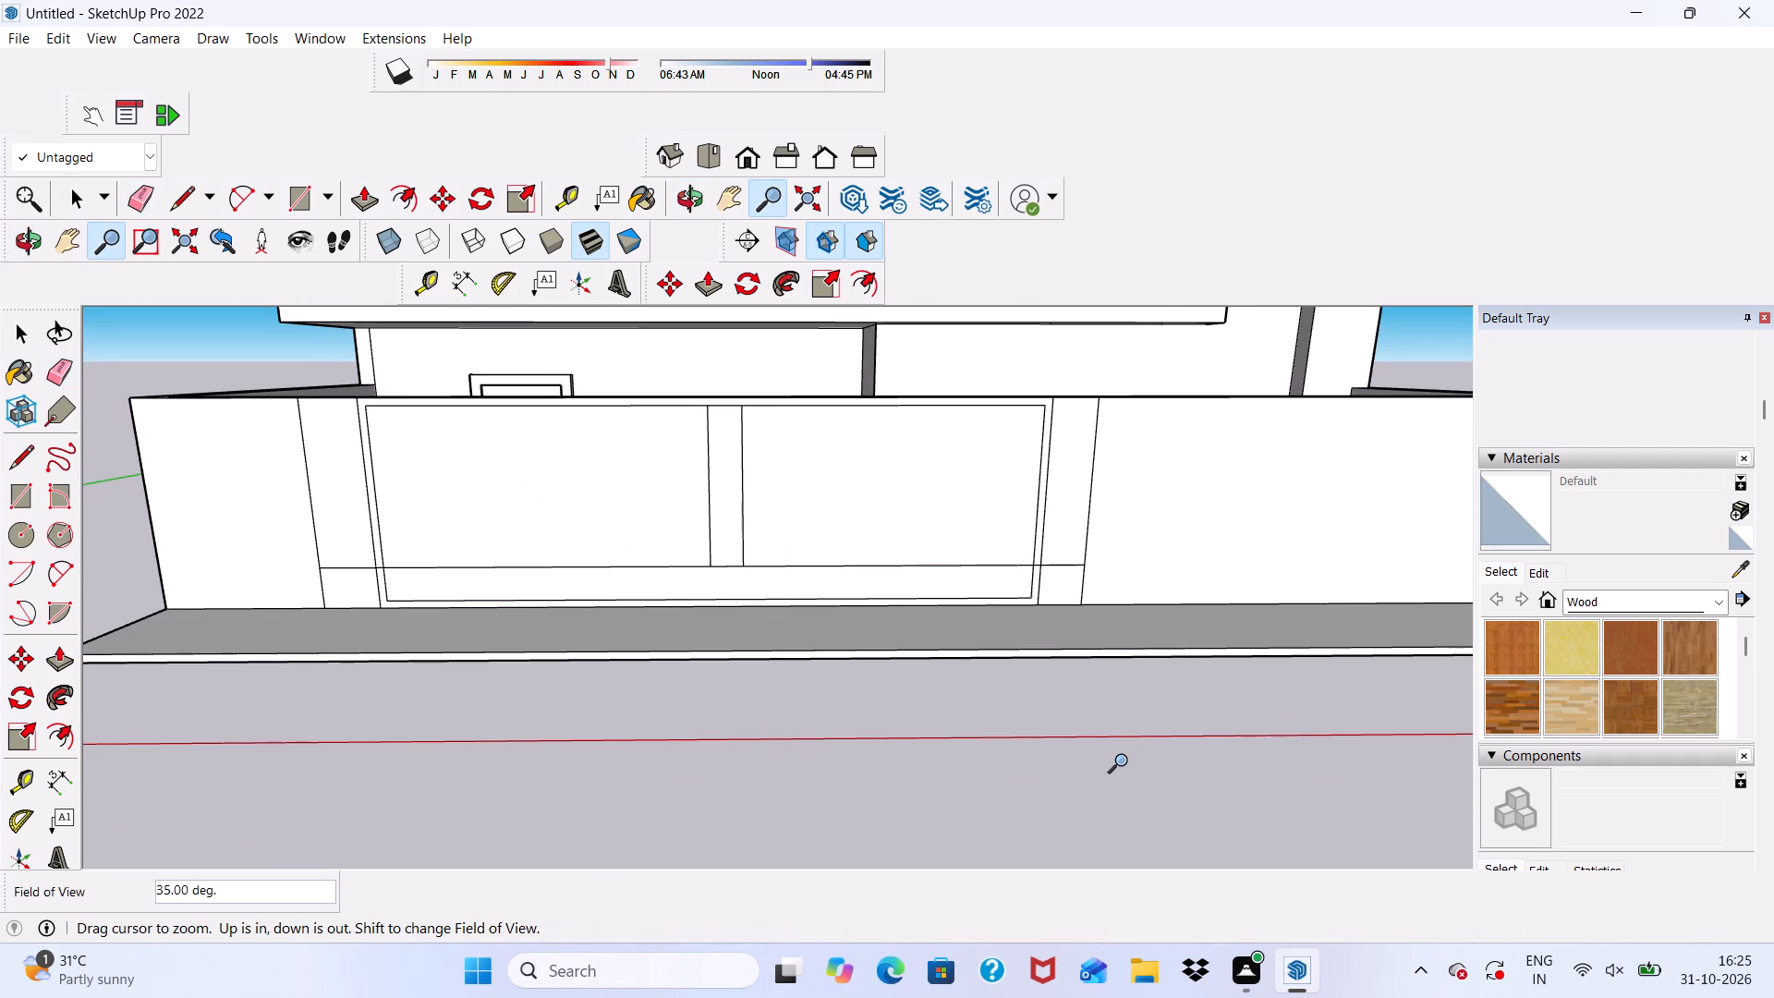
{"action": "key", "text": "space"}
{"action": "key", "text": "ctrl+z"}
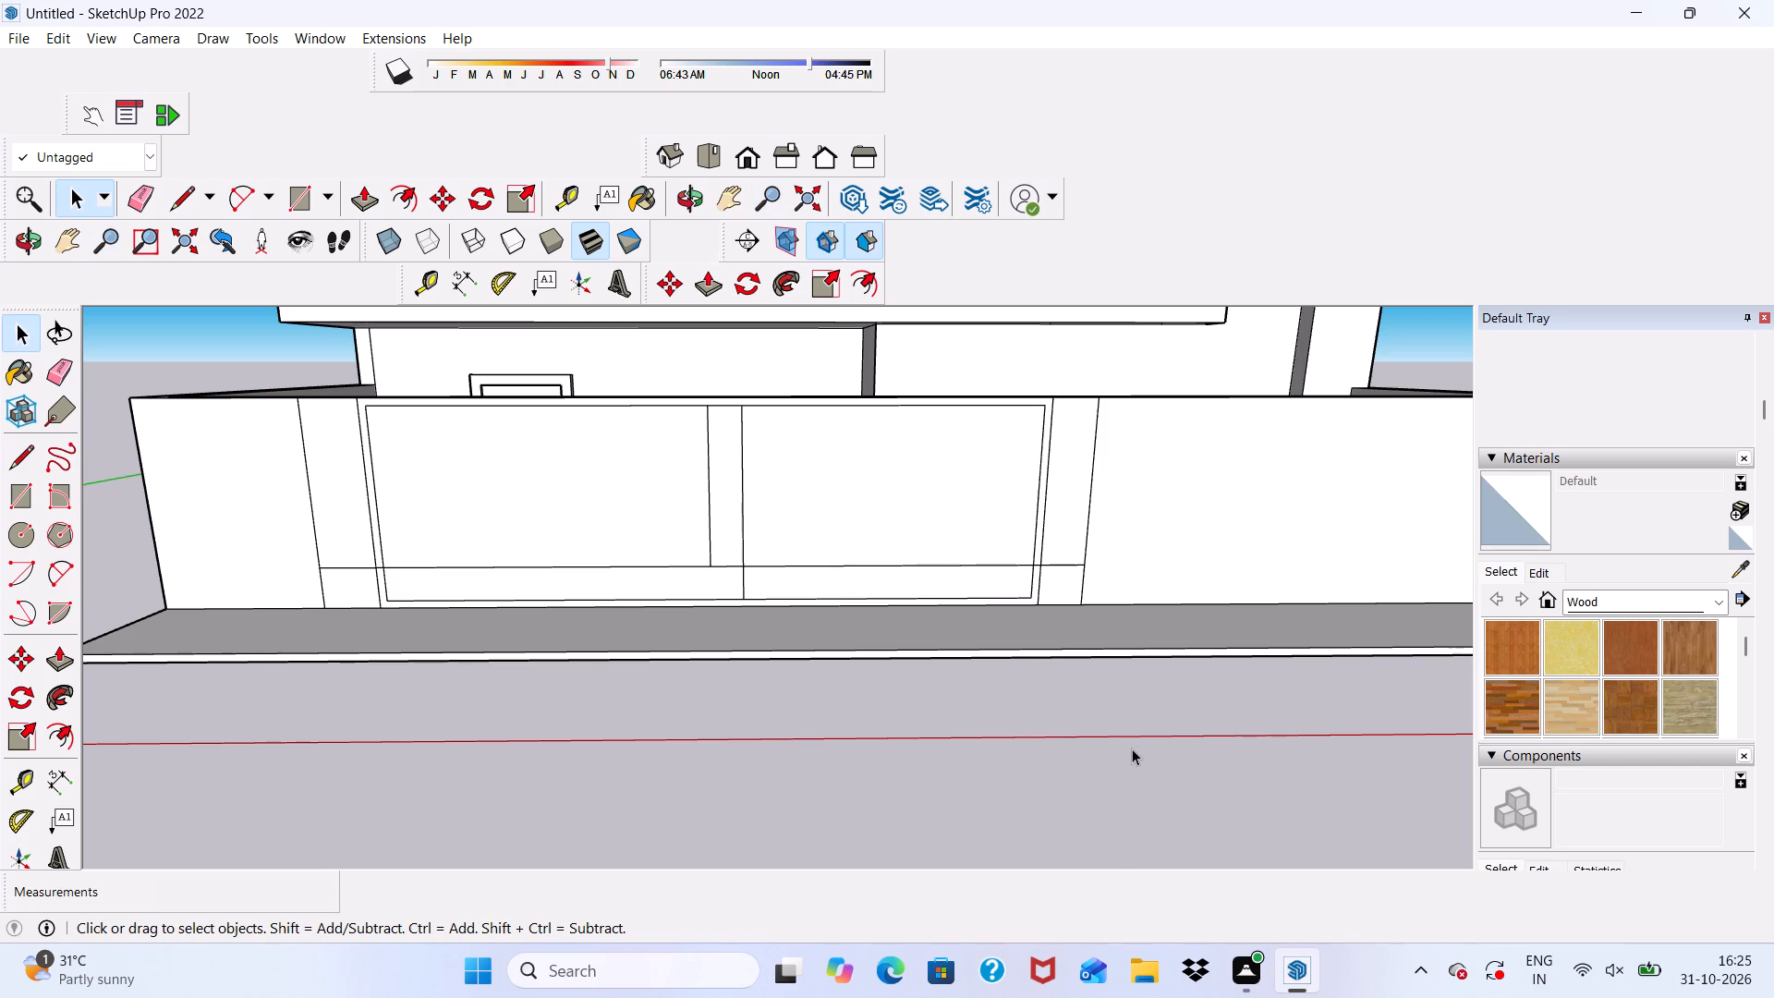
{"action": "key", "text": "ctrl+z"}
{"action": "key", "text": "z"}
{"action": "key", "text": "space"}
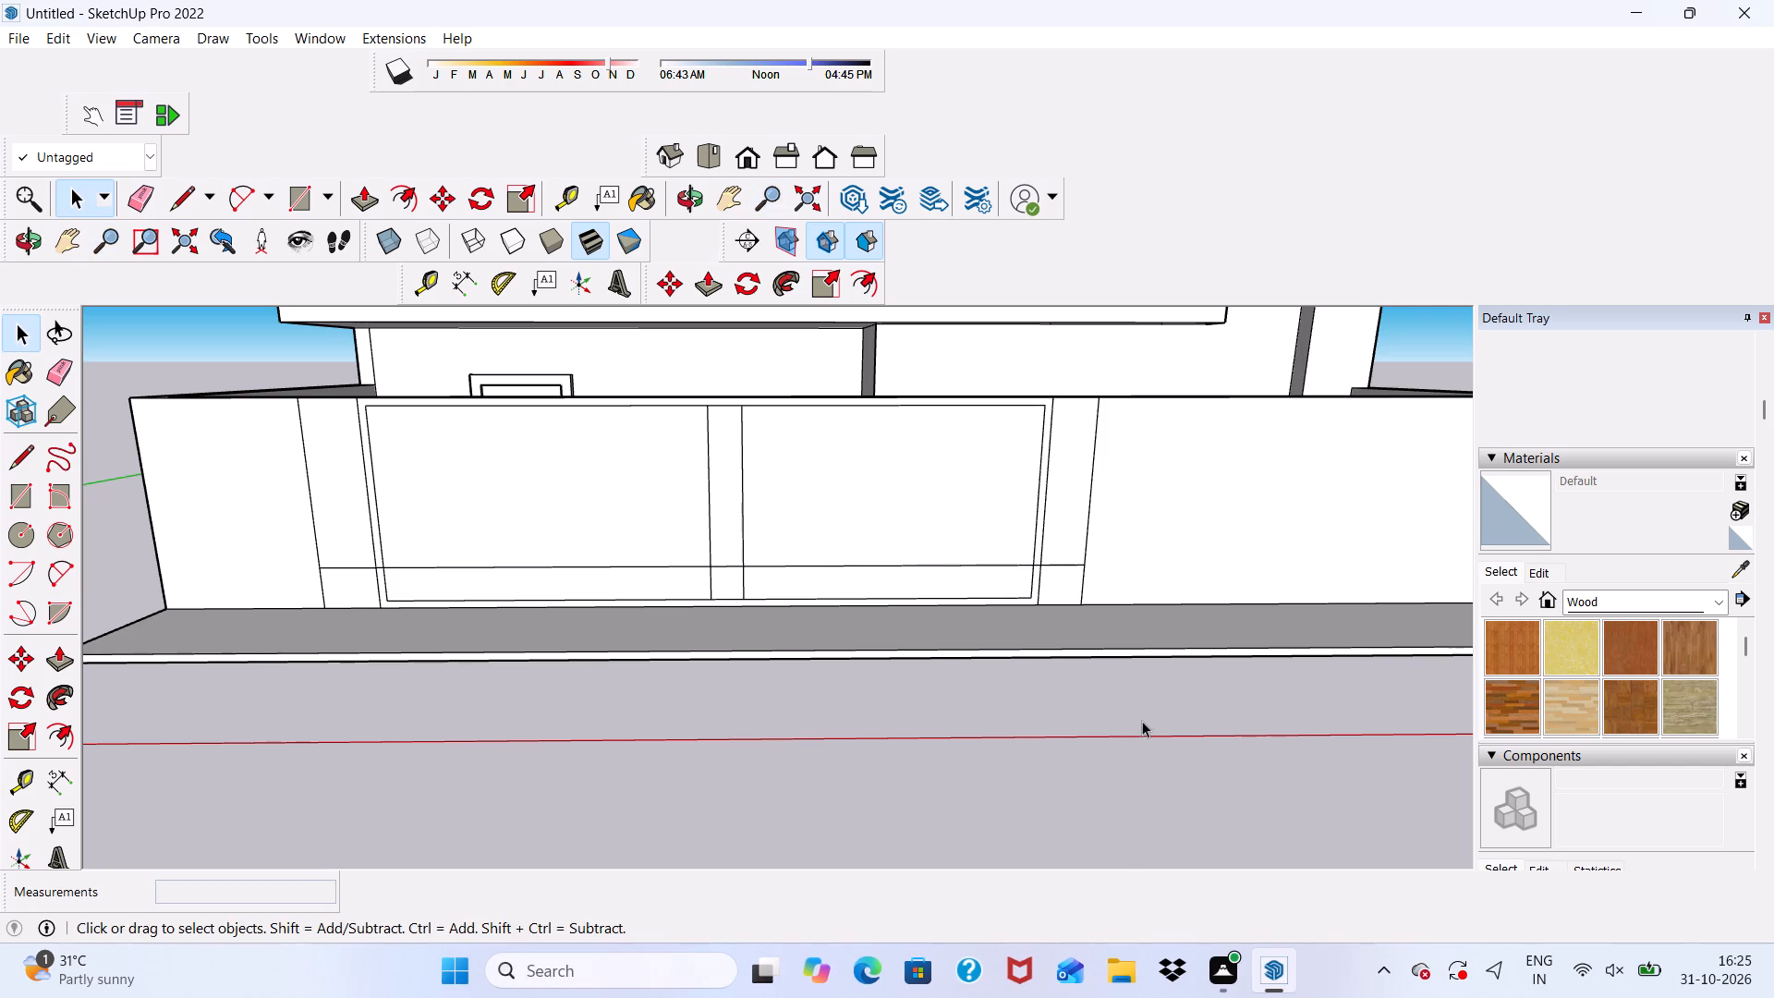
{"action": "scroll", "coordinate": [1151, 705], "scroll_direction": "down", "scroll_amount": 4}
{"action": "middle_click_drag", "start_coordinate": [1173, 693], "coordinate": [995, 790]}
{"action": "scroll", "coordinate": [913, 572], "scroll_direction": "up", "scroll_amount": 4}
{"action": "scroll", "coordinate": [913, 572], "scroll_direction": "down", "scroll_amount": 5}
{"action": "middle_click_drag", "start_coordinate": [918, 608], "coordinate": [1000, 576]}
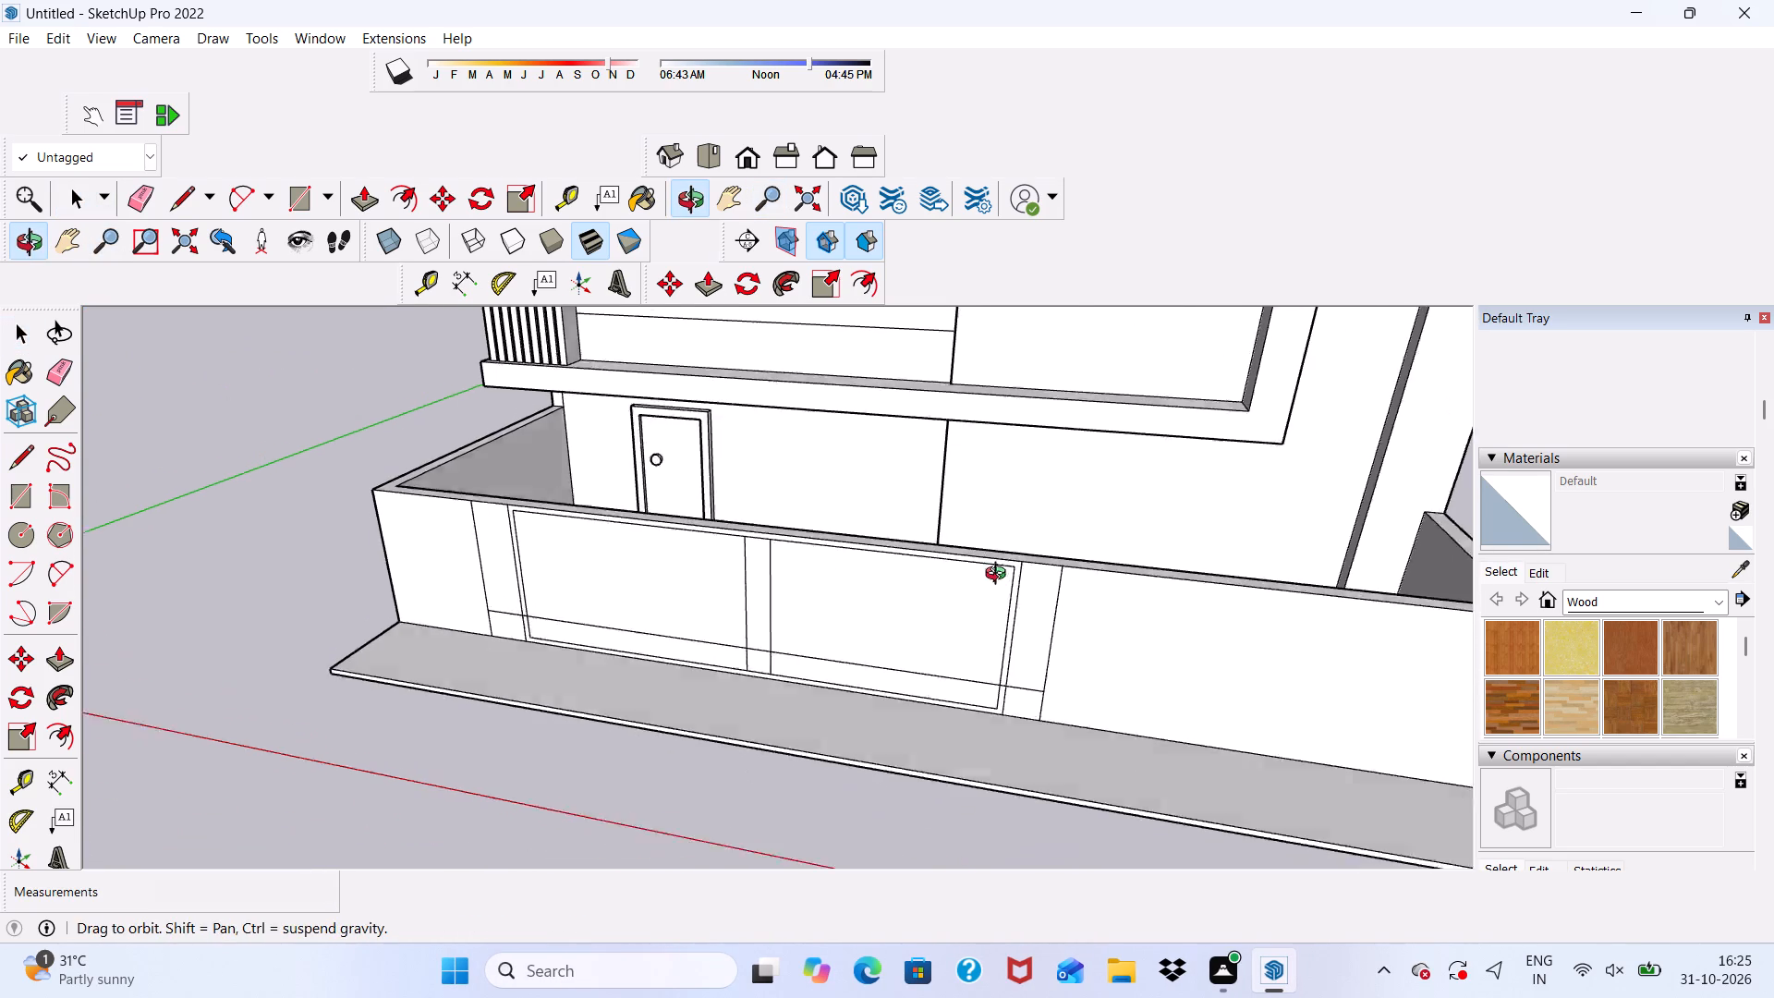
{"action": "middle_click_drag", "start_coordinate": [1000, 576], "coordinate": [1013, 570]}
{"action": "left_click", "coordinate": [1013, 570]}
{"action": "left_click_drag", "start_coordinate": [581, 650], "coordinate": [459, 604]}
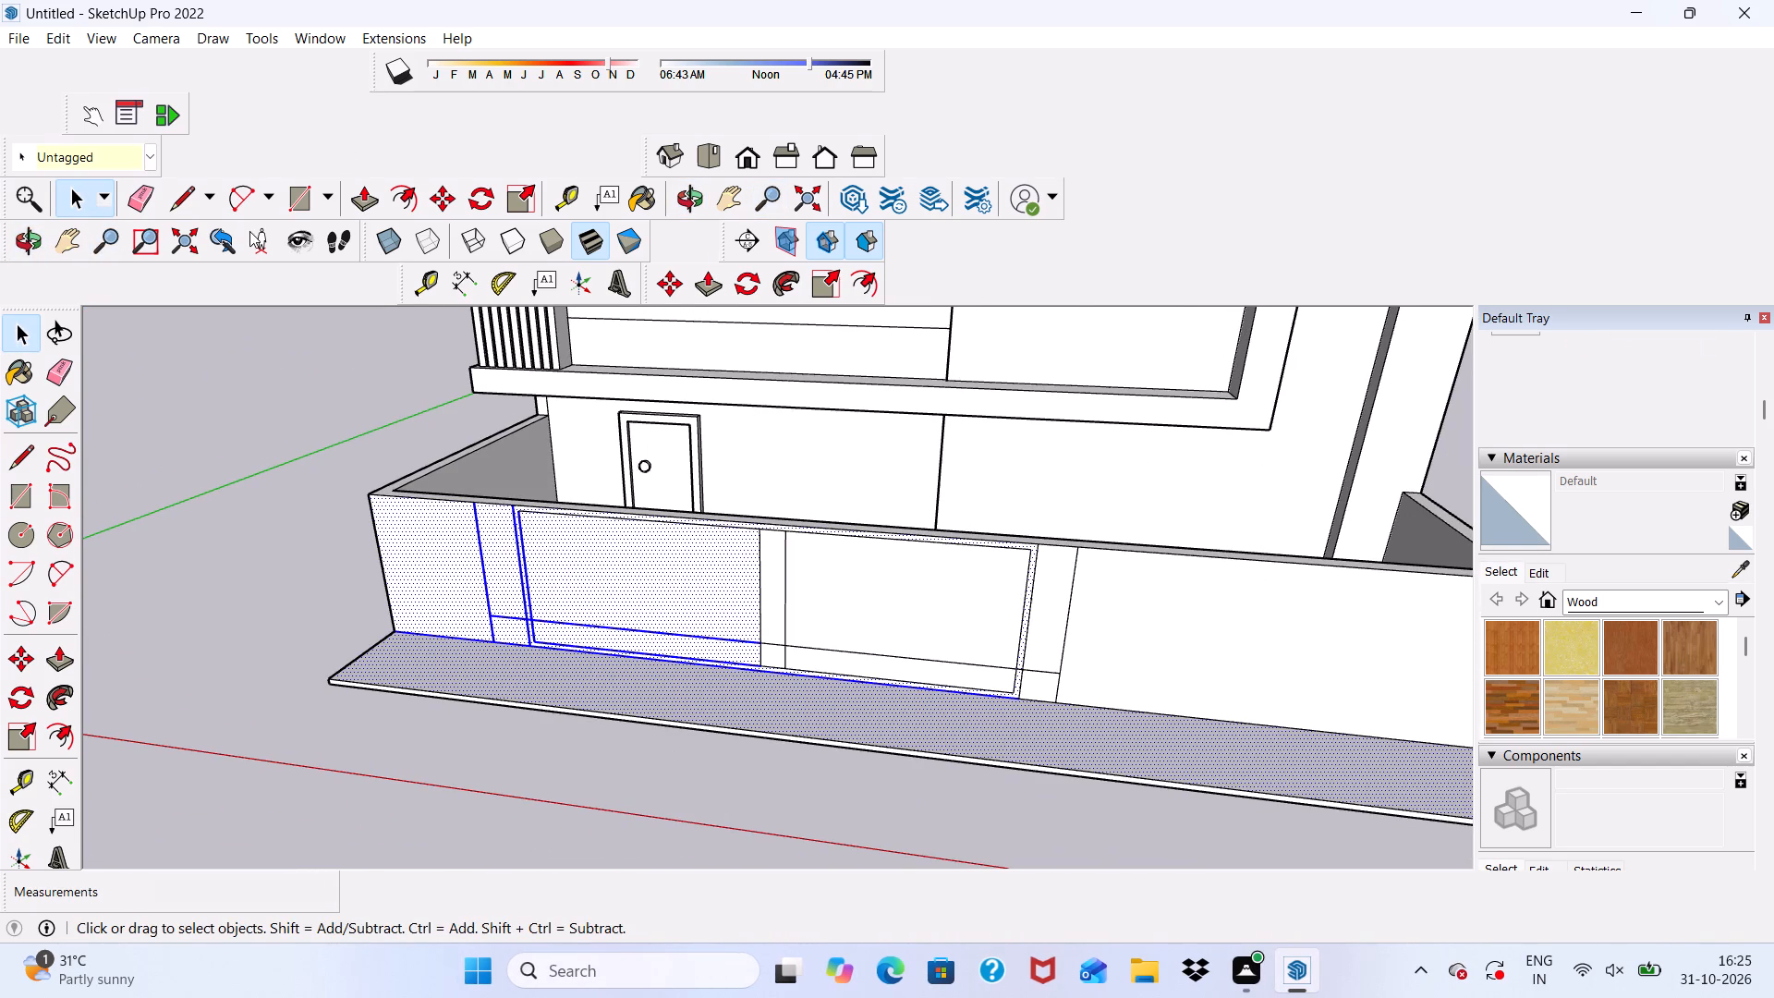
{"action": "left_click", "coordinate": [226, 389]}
Erase the horizontal base line segments that cross the two gate panels and the central divider.
{"action": "left_click", "coordinate": [129, 184]}
{"action": "scroll", "coordinate": [815, 685], "scroll_direction": "up", "scroll_amount": 6}
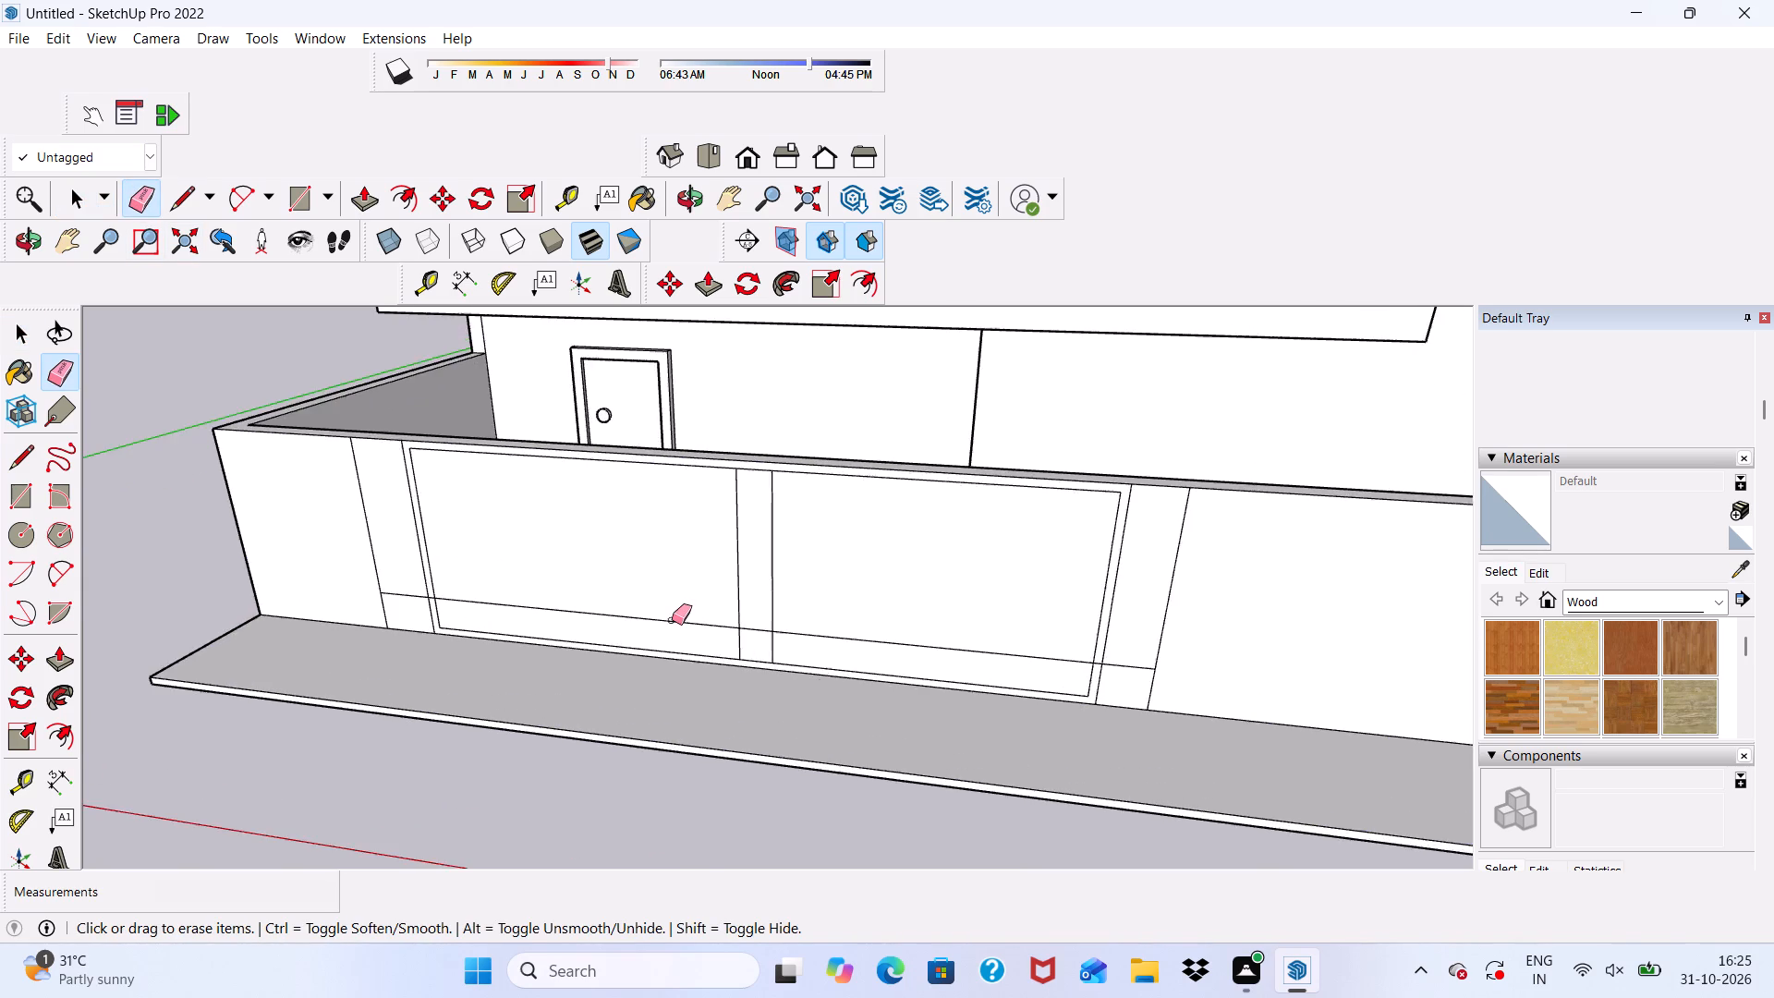
{"action": "scroll", "coordinate": [672, 620], "scroll_direction": "up", "scroll_amount": 2}
{"action": "left_click", "coordinate": [672, 617]}
{"action": "scroll", "coordinate": [644, 623], "scroll_direction": "down", "scroll_amount": 3}
{"action": "scroll", "coordinate": [808, 666], "scroll_direction": "up", "scroll_amount": 5}
{"action": "left_click_drag", "start_coordinate": [755, 605], "coordinate": [748, 616]}
{"action": "left_click", "coordinate": [872, 625]}
{"action": "scroll", "coordinate": [872, 615], "scroll_direction": "down", "scroll_amount": 6}
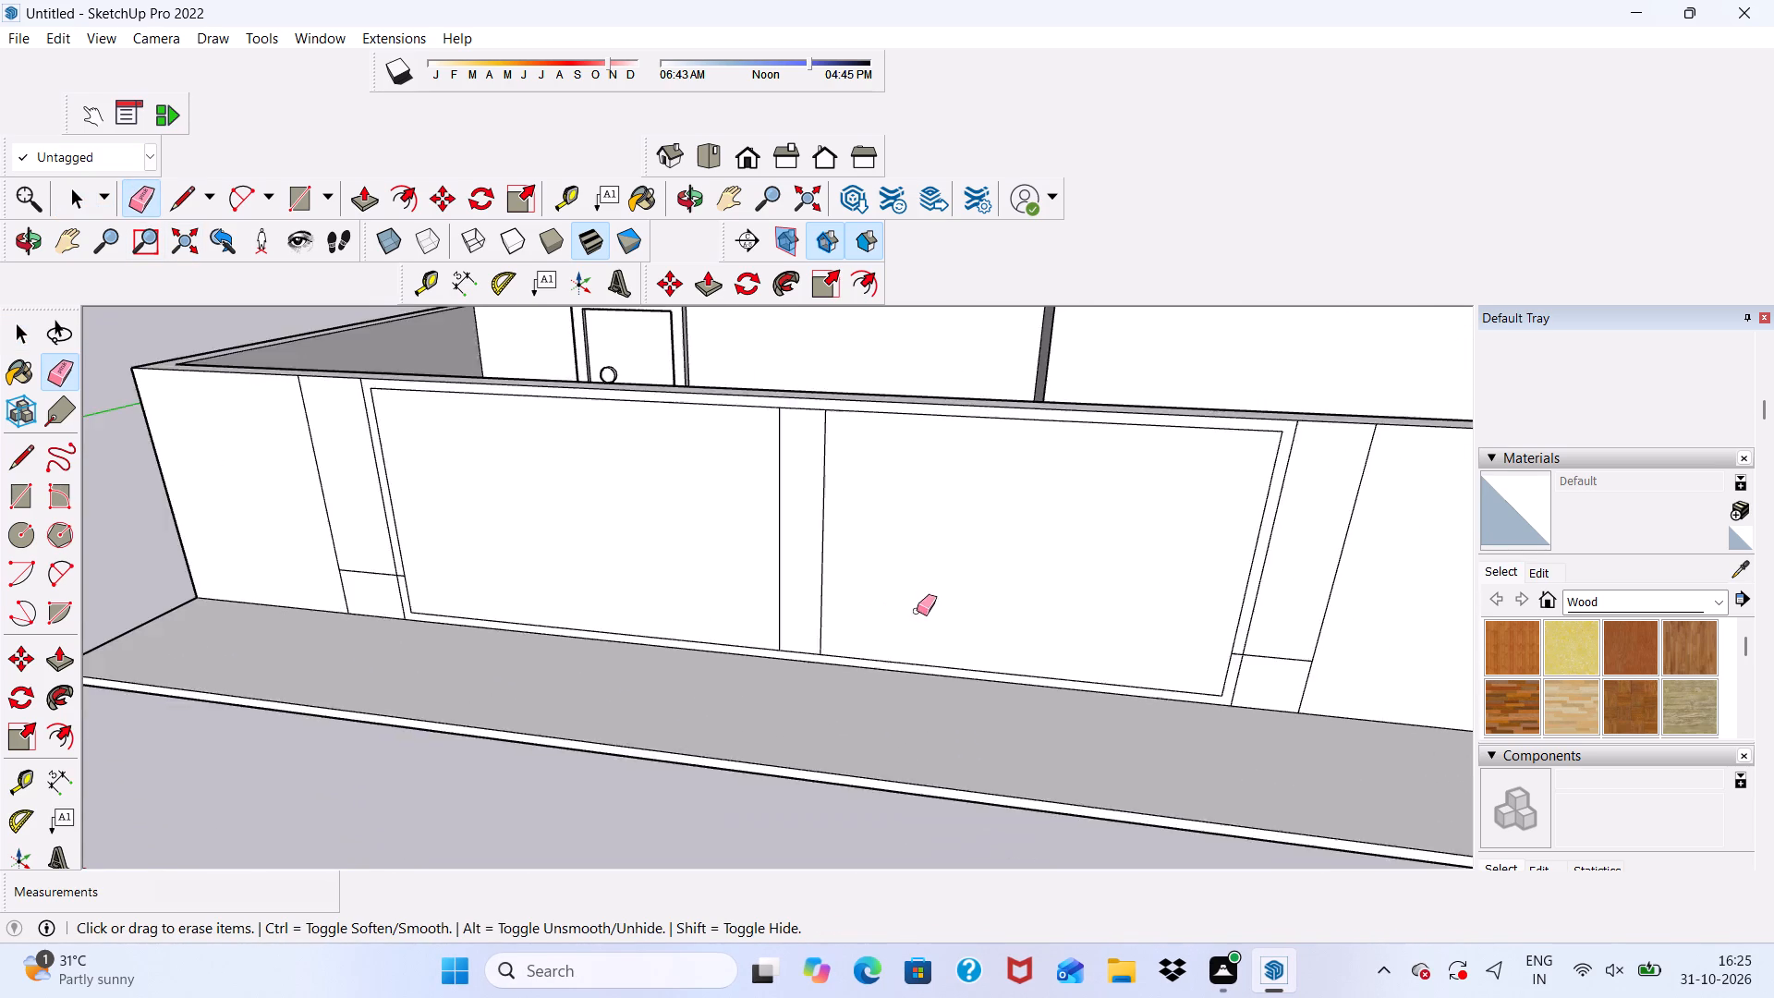
Erase the remaining horizontal base line segments in both side strips and in the gate frame's two vertical borders.
{"action": "scroll", "coordinate": [917, 611], "scroll_direction": "down", "scroll_amount": 6}
{"action": "scroll", "coordinate": [1002, 627], "scroll_direction": "up", "scroll_amount": 6}
{"action": "scroll", "coordinate": [1150, 645], "scroll_direction": "up", "scroll_amount": 8}
{"action": "left_click_drag", "start_coordinate": [1221, 617], "coordinate": [1224, 650]}
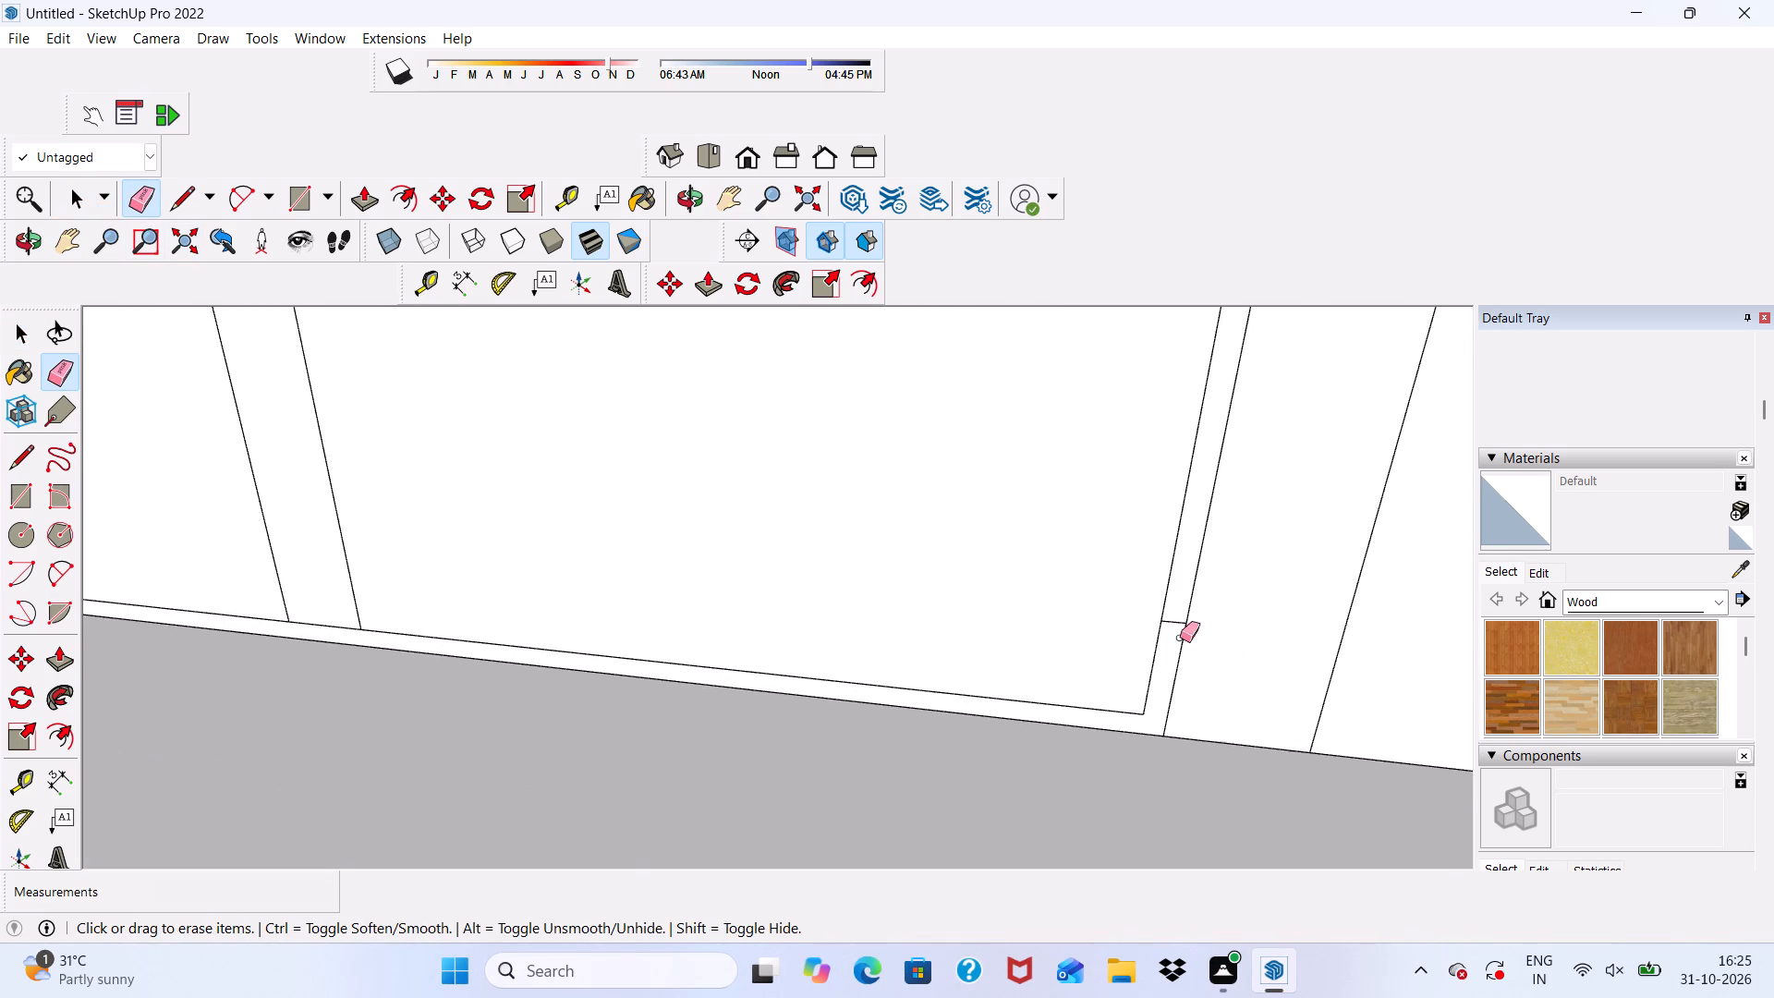
{"action": "scroll", "coordinate": [1170, 632], "scroll_direction": "up", "scroll_amount": 6}
{"action": "left_click", "coordinate": [1173, 616]}
{"action": "scroll", "coordinate": [1173, 619], "scroll_direction": "down", "scroll_amount": 19}
{"action": "scroll", "coordinate": [431, 651], "scroll_direction": "up", "scroll_amount": 2}
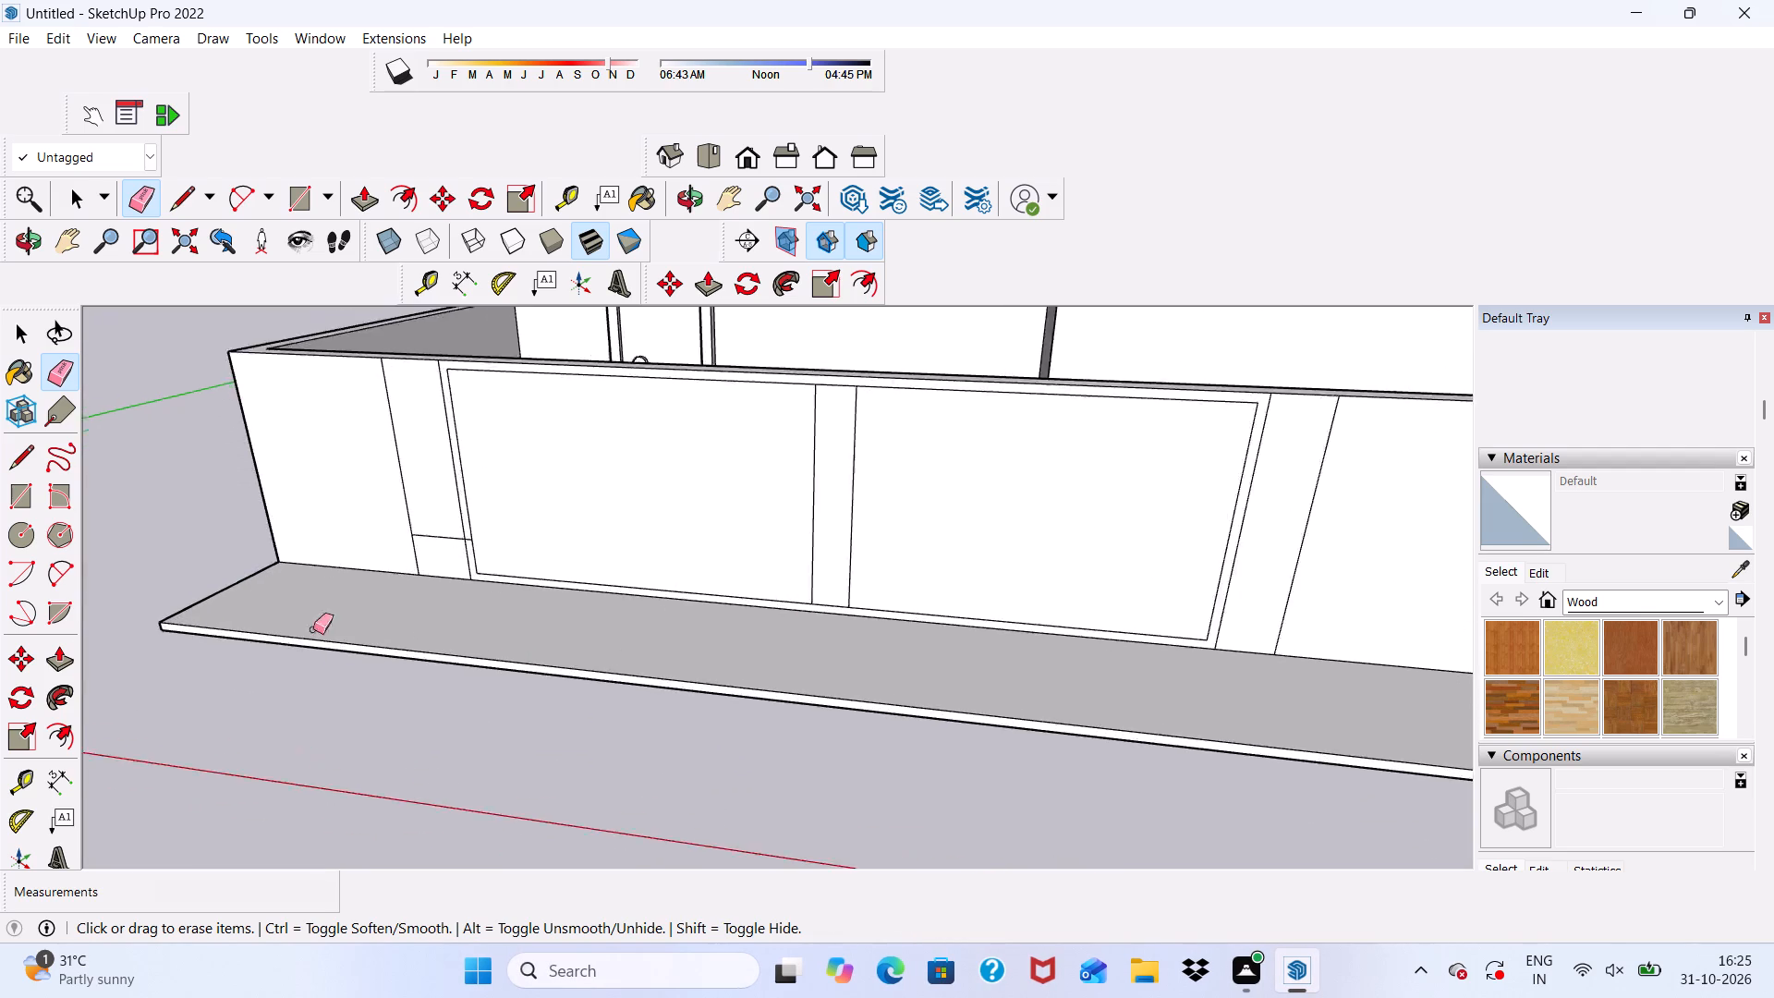
{"action": "scroll", "coordinate": [313, 629], "scroll_direction": "up", "scroll_amount": 9}
{"action": "left_click_drag", "start_coordinate": [504, 508], "coordinate": [505, 551]}
{"action": "scroll", "coordinate": [573, 536], "scroll_direction": "up", "scroll_amount": 4}
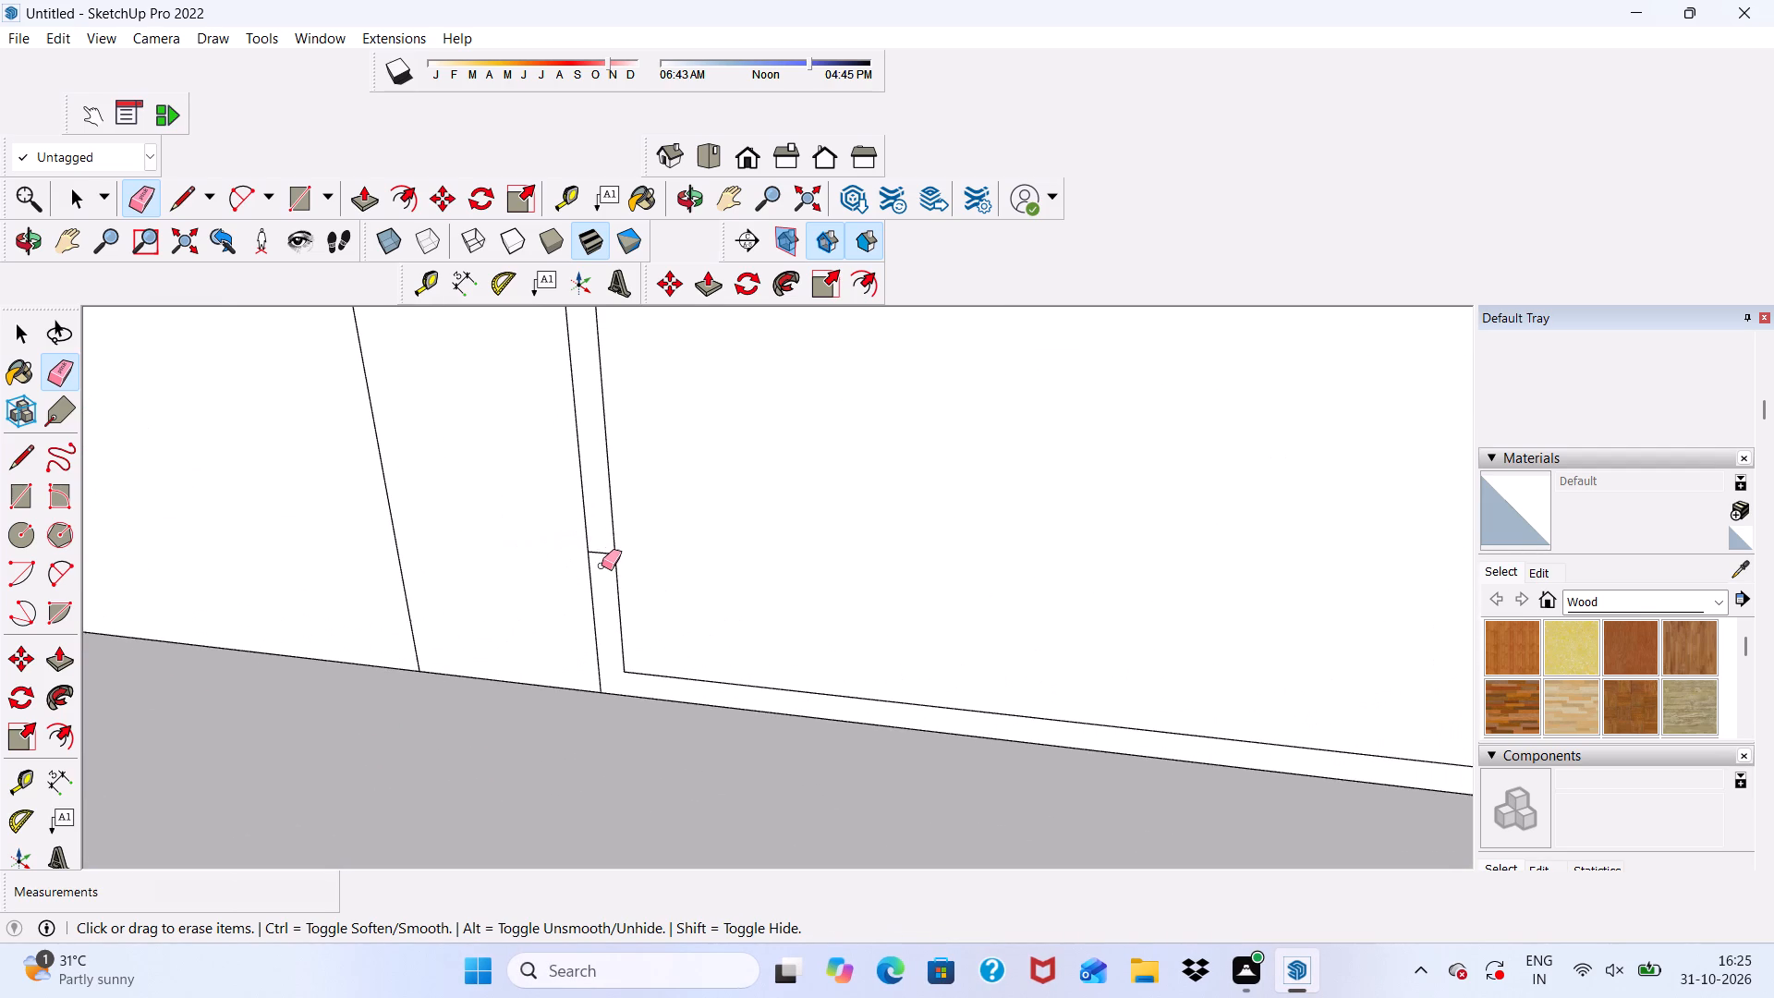
{"action": "left_click", "coordinate": [601, 554]}
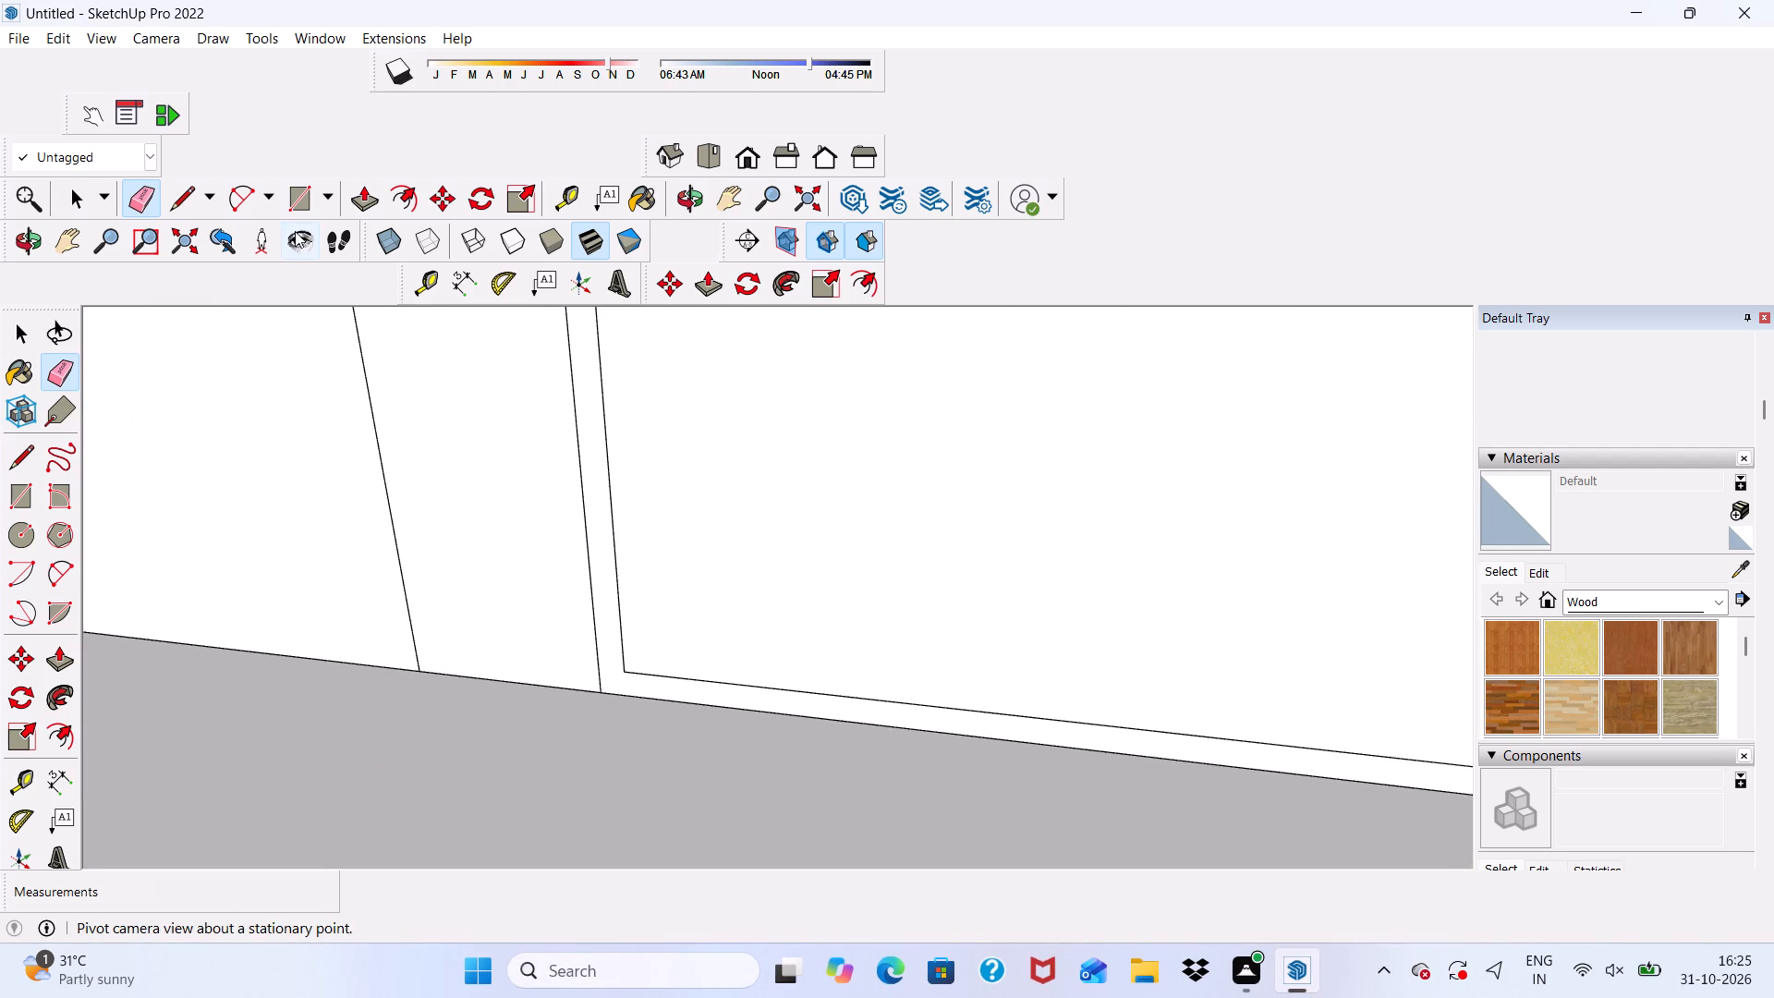
Draw a base band rectangle about 25' 10" by 1' 2" from the left strip's bottom outer corner to the right strip's outer edge.
{"action": "left_click", "coordinate": [300, 200]}
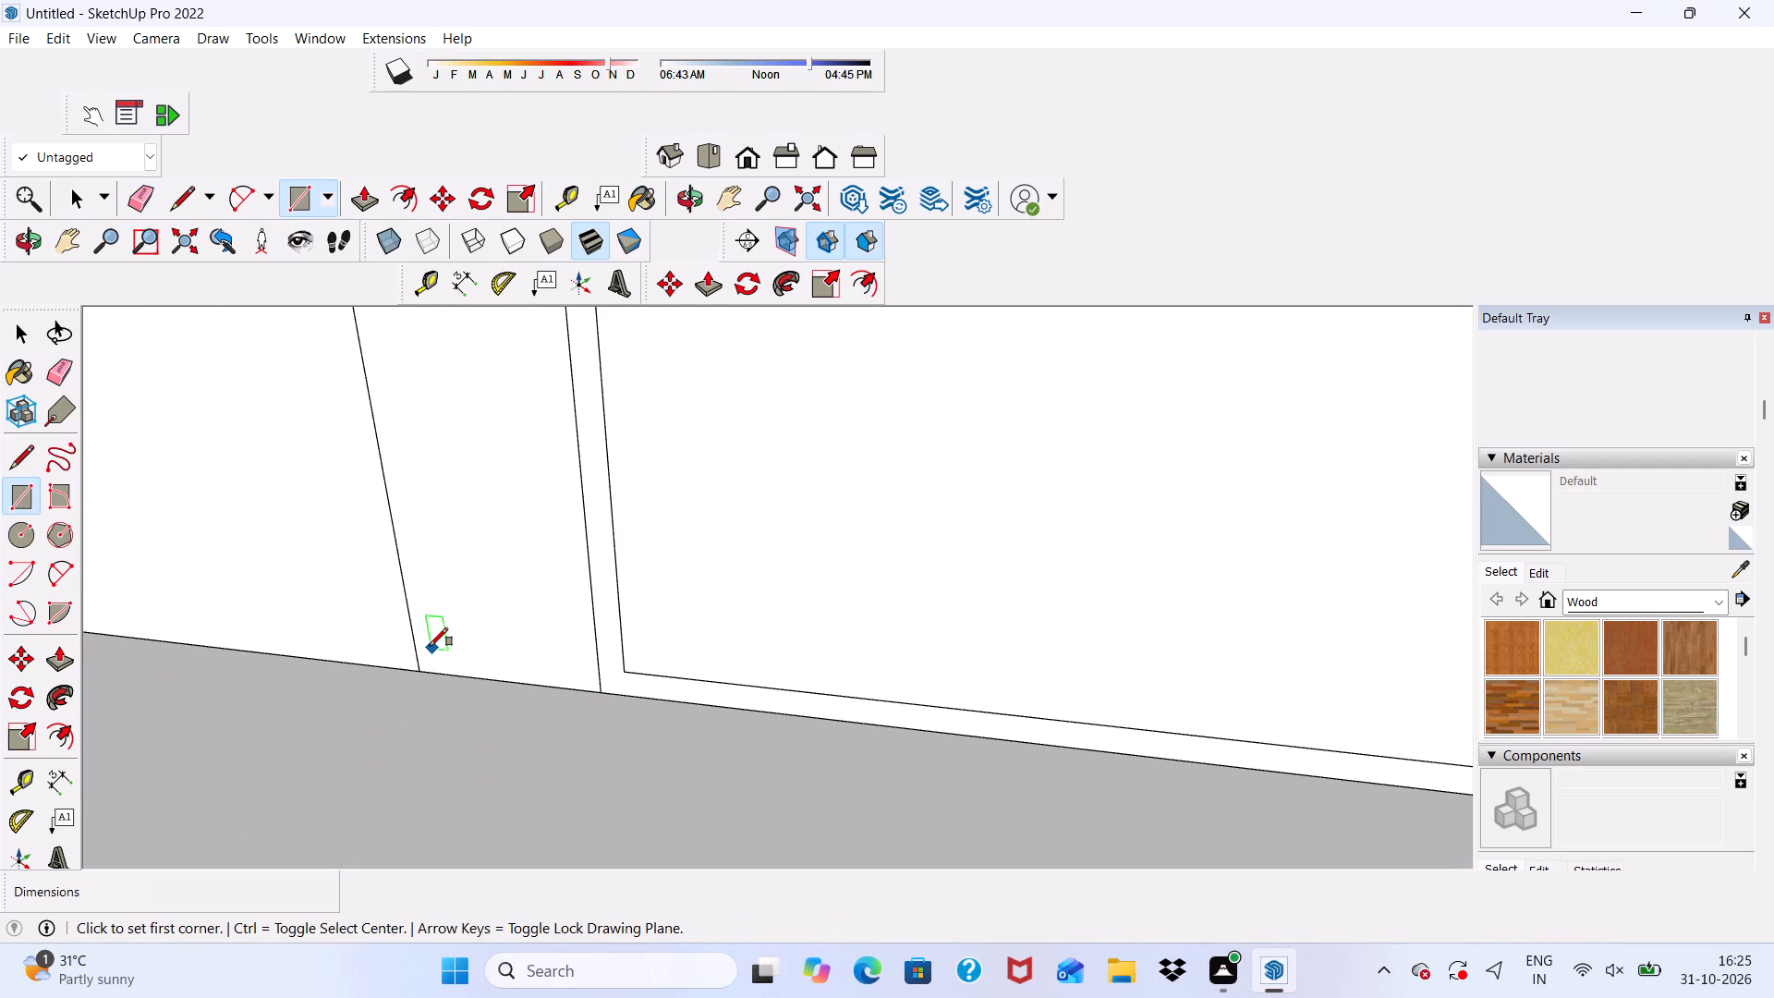
{"action": "scroll", "coordinate": [430, 646], "scroll_direction": "up", "scroll_amount": 4}
{"action": "left_click", "coordinate": [416, 676]}
{"action": "scroll", "coordinate": [352, 570], "scroll_direction": "down", "scroll_amount": 6}
{"action": "scroll", "coordinate": [438, 527], "scroll_direction": "down", "scroll_amount": 5}
{"action": "scroll", "coordinate": [531, 492], "scroll_direction": "down", "scroll_amount": 15}
{"action": "scroll", "coordinate": [811, 550], "scroll_direction": "up", "scroll_amount": 1}
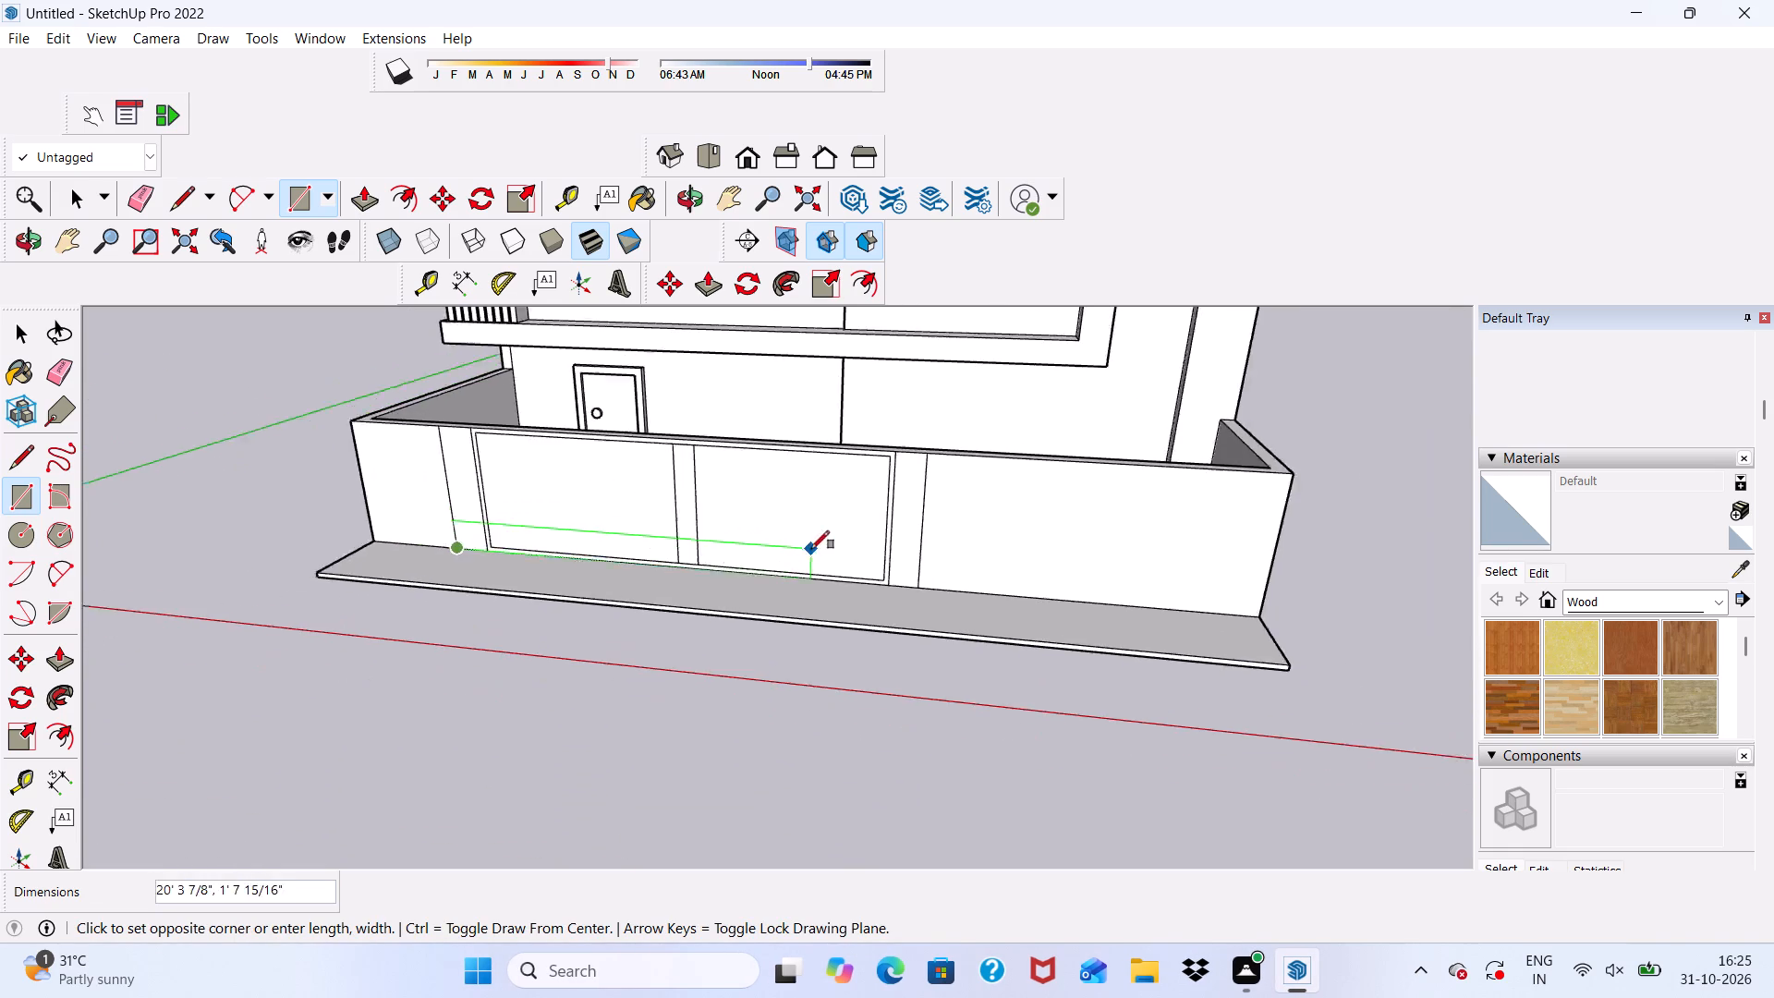
{"action": "scroll", "coordinate": [811, 549], "scroll_direction": "up", "scroll_amount": 4}
{"action": "scroll", "coordinate": [956, 567], "scroll_direction": "up", "scroll_amount": 5}
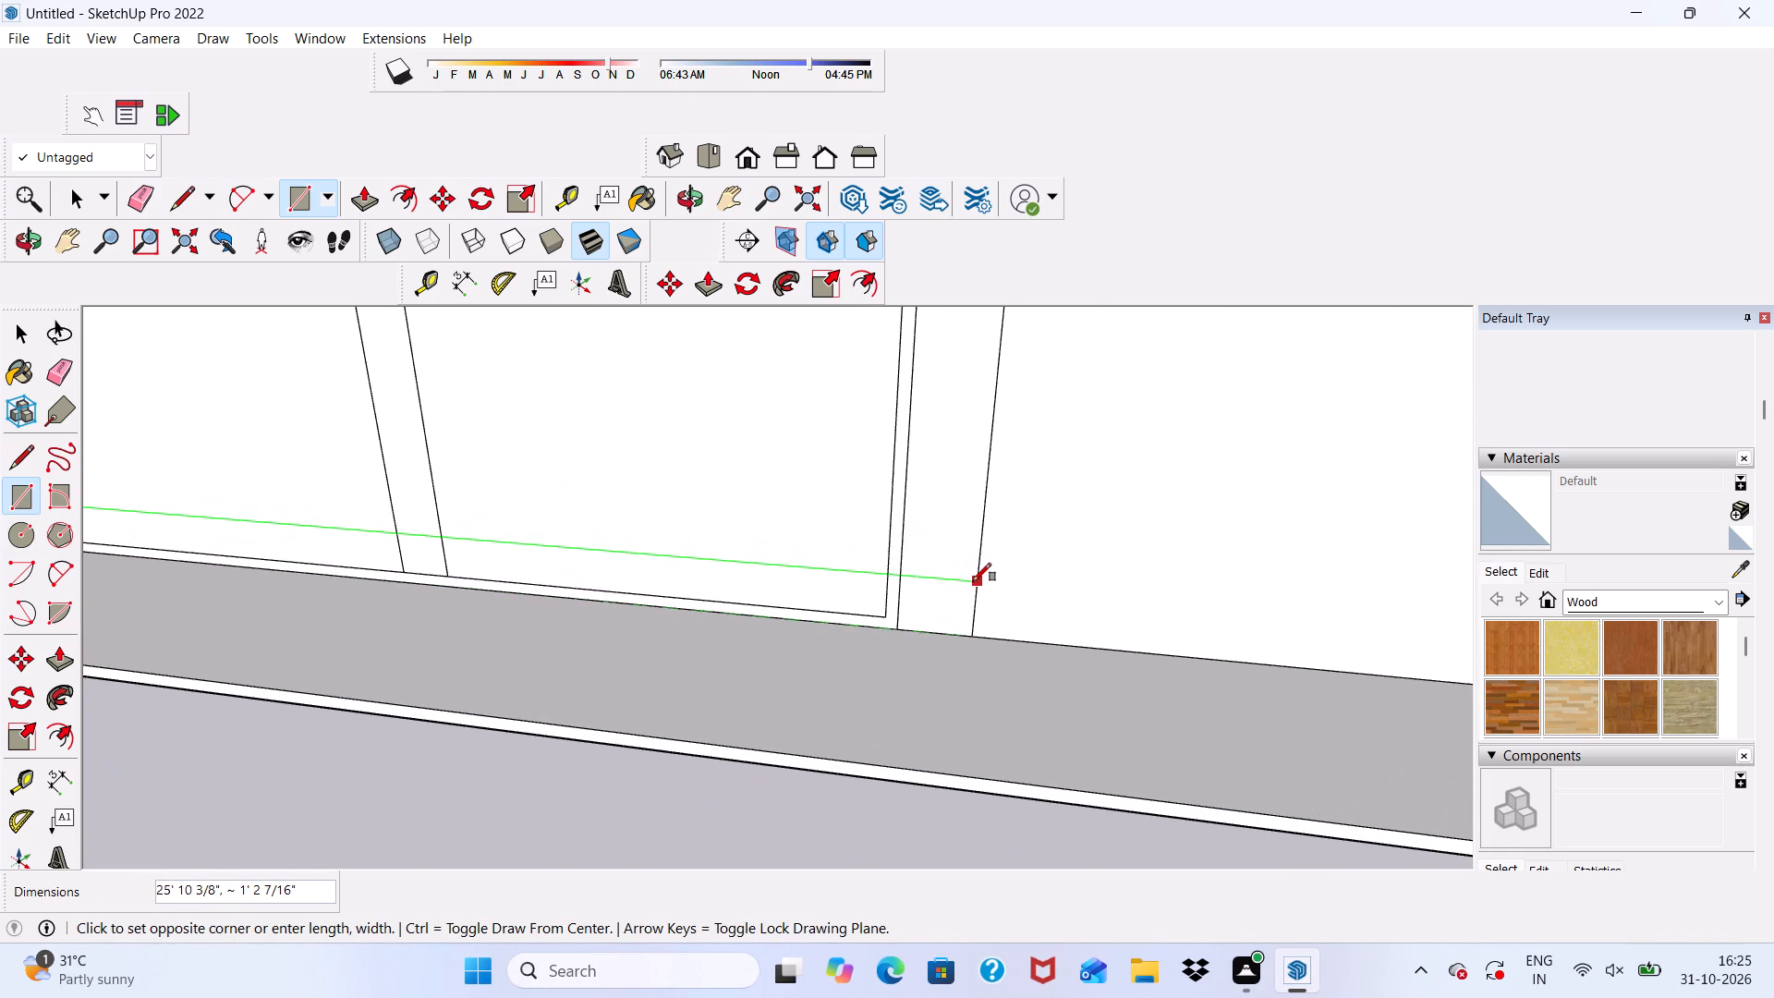
{"action": "left_click", "coordinate": [973, 582]}
{"action": "scroll", "coordinate": [974, 578], "scroll_direction": "down", "scroll_amount": 6}
{"action": "key", "text": "space"}
Erase the frame and divider lines and the inner frame's bottom edge inside the base band rectangle.
{"action": "middle_click_drag", "start_coordinate": [676, 639], "coordinate": [677, 637]}
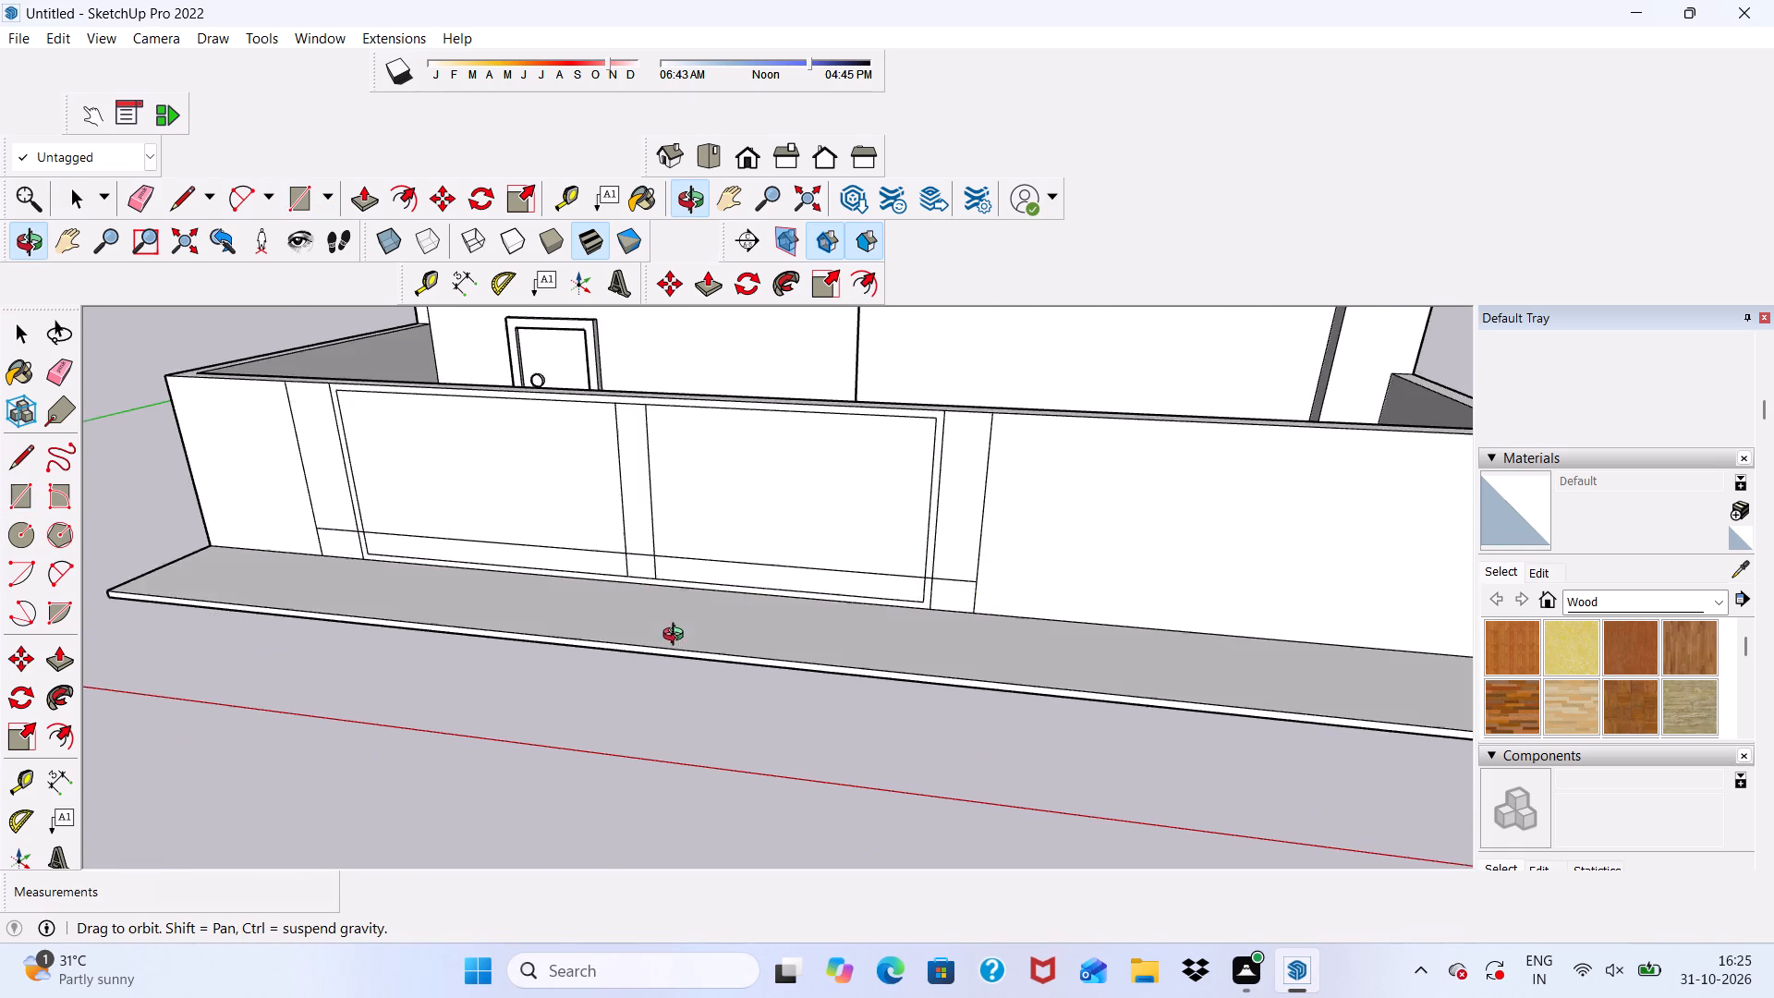
{"action": "middle_click_drag", "start_coordinate": [677, 637], "coordinate": [651, 556]}
{"action": "middle_click_drag", "start_coordinate": [642, 559], "coordinate": [664, 606]}
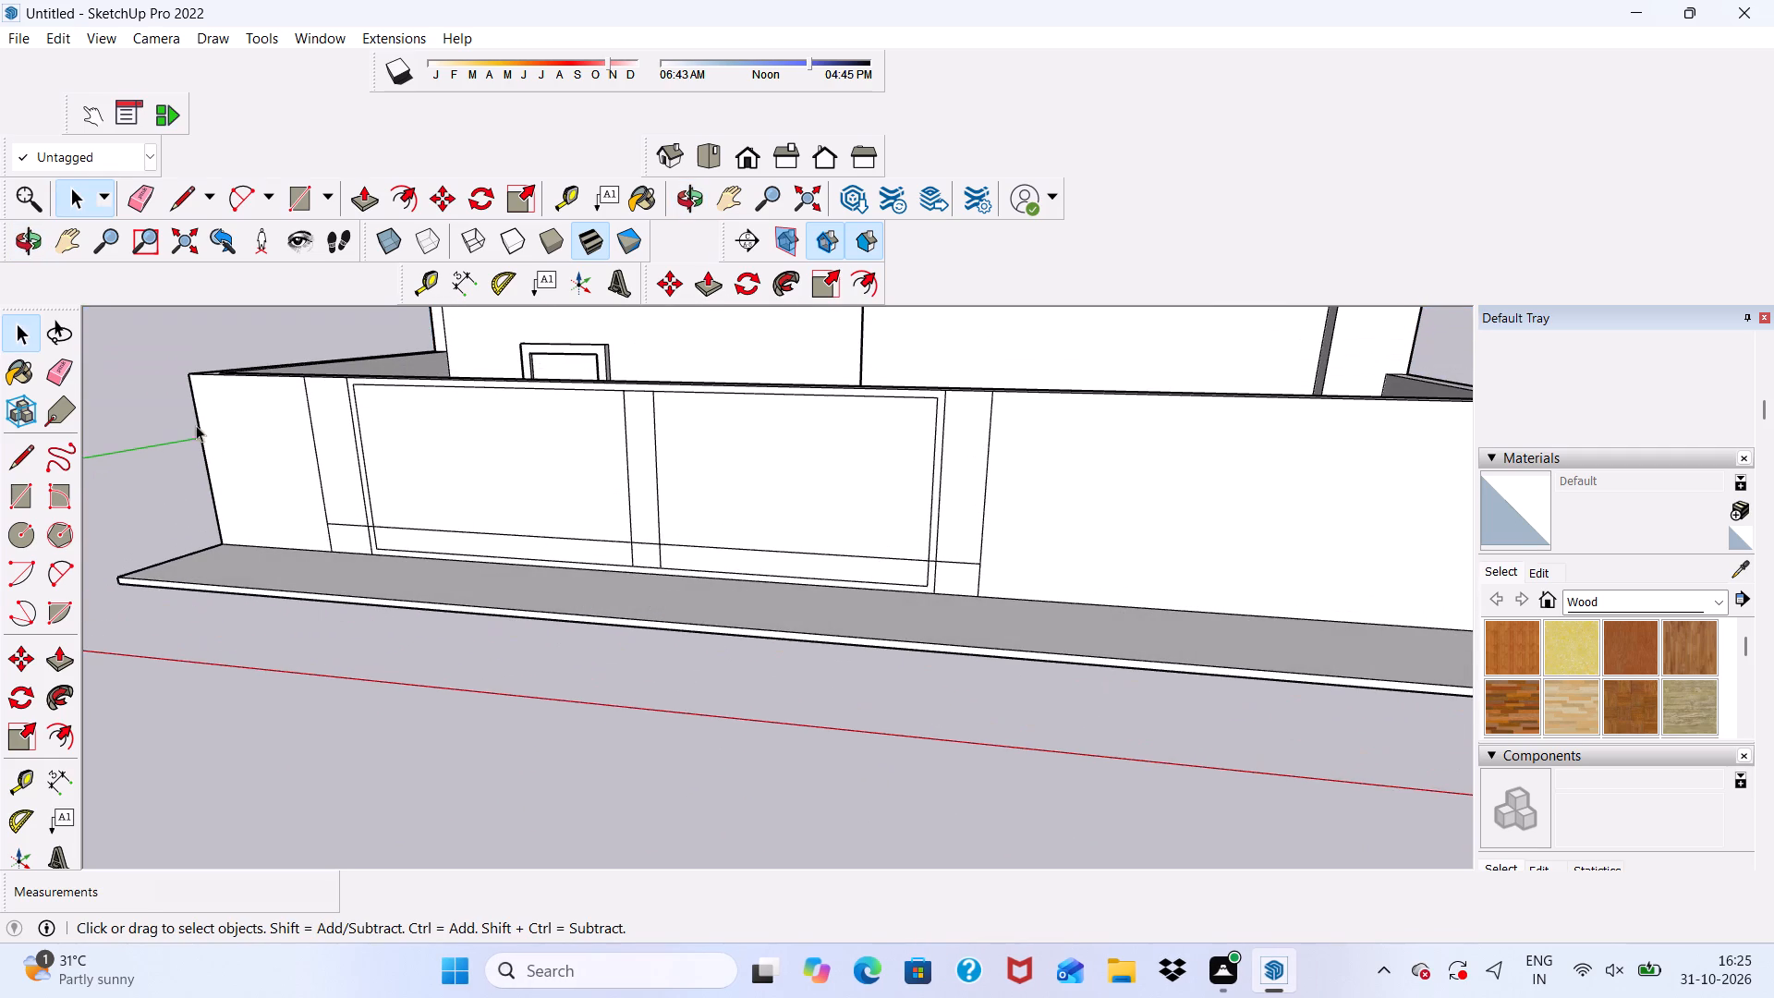
{"action": "left_click", "coordinate": [147, 201]}
{"action": "scroll", "coordinate": [516, 627], "scroll_direction": "up", "scroll_amount": 5}
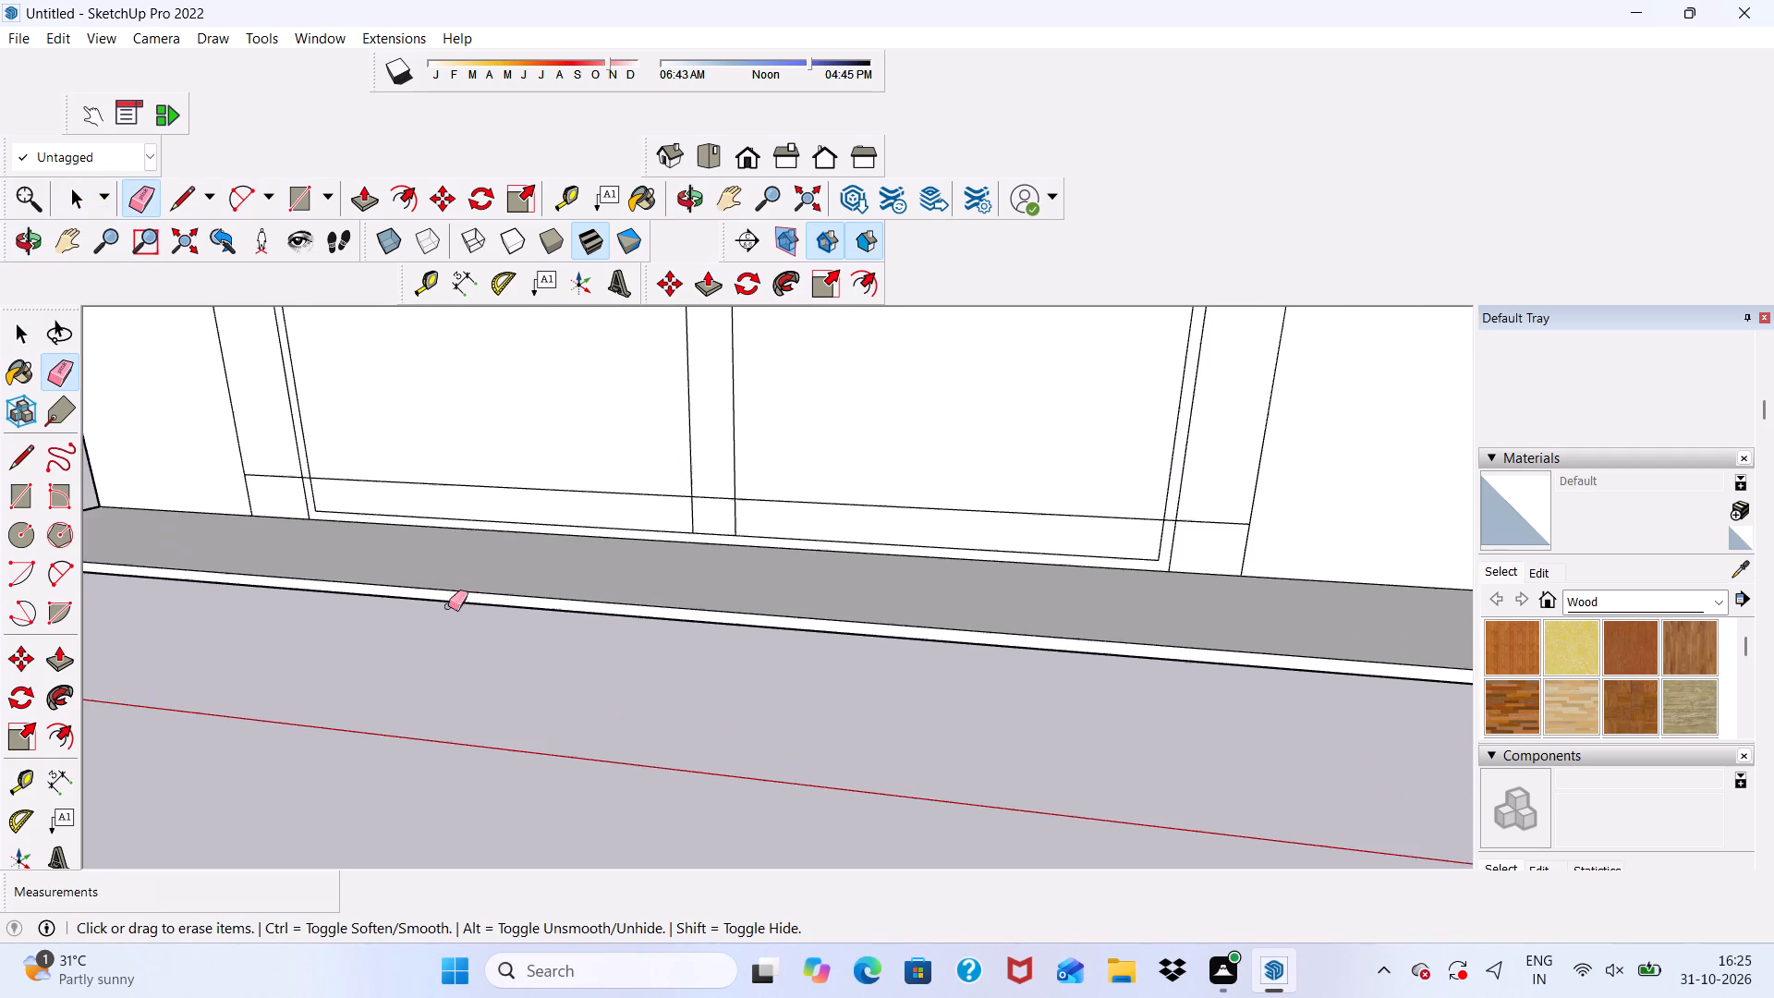
{"action": "scroll", "coordinate": [277, 478], "scroll_direction": "up", "scroll_amount": 5}
{"action": "left_click_drag", "start_coordinate": [322, 518], "coordinate": [367, 538]}
{"action": "scroll", "coordinate": [368, 529], "scroll_direction": "down", "scroll_amount": 4}
{"action": "scroll", "coordinate": [551, 540], "scroll_direction": "up", "scroll_amount": 5}
{"action": "scroll", "coordinate": [942, 592], "scroll_direction": "up", "scroll_amount": 3}
{"action": "left_click_drag", "start_coordinate": [916, 538], "coordinate": [1063, 545]}
{"action": "left_click_drag", "start_coordinate": [1037, 577], "coordinate": [1036, 578]}
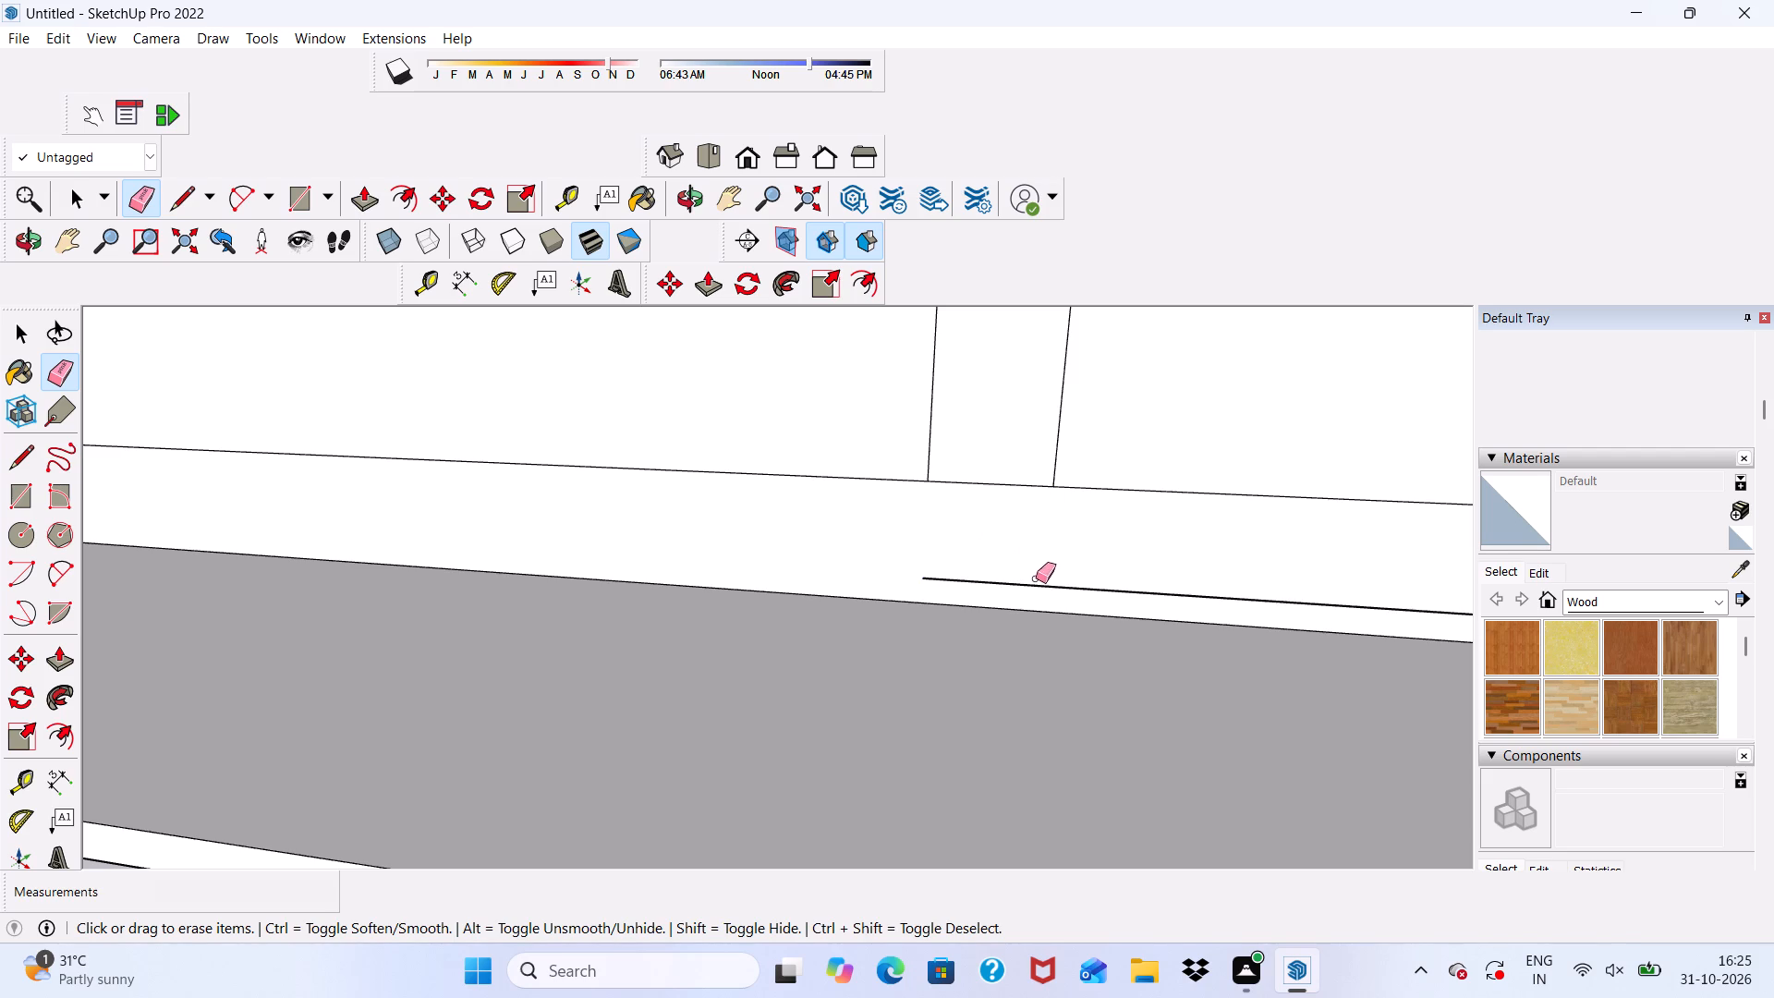
{"action": "left_click_drag", "start_coordinate": [1036, 578], "coordinate": [1036, 596]}
{"action": "scroll", "coordinate": [766, 568], "scroll_direction": "down", "scroll_amount": 6}
{"action": "scroll", "coordinate": [632, 575], "scroll_direction": "down", "scroll_amount": 9}
{"action": "scroll", "coordinate": [1075, 579], "scroll_direction": "up", "scroll_amount": 9}
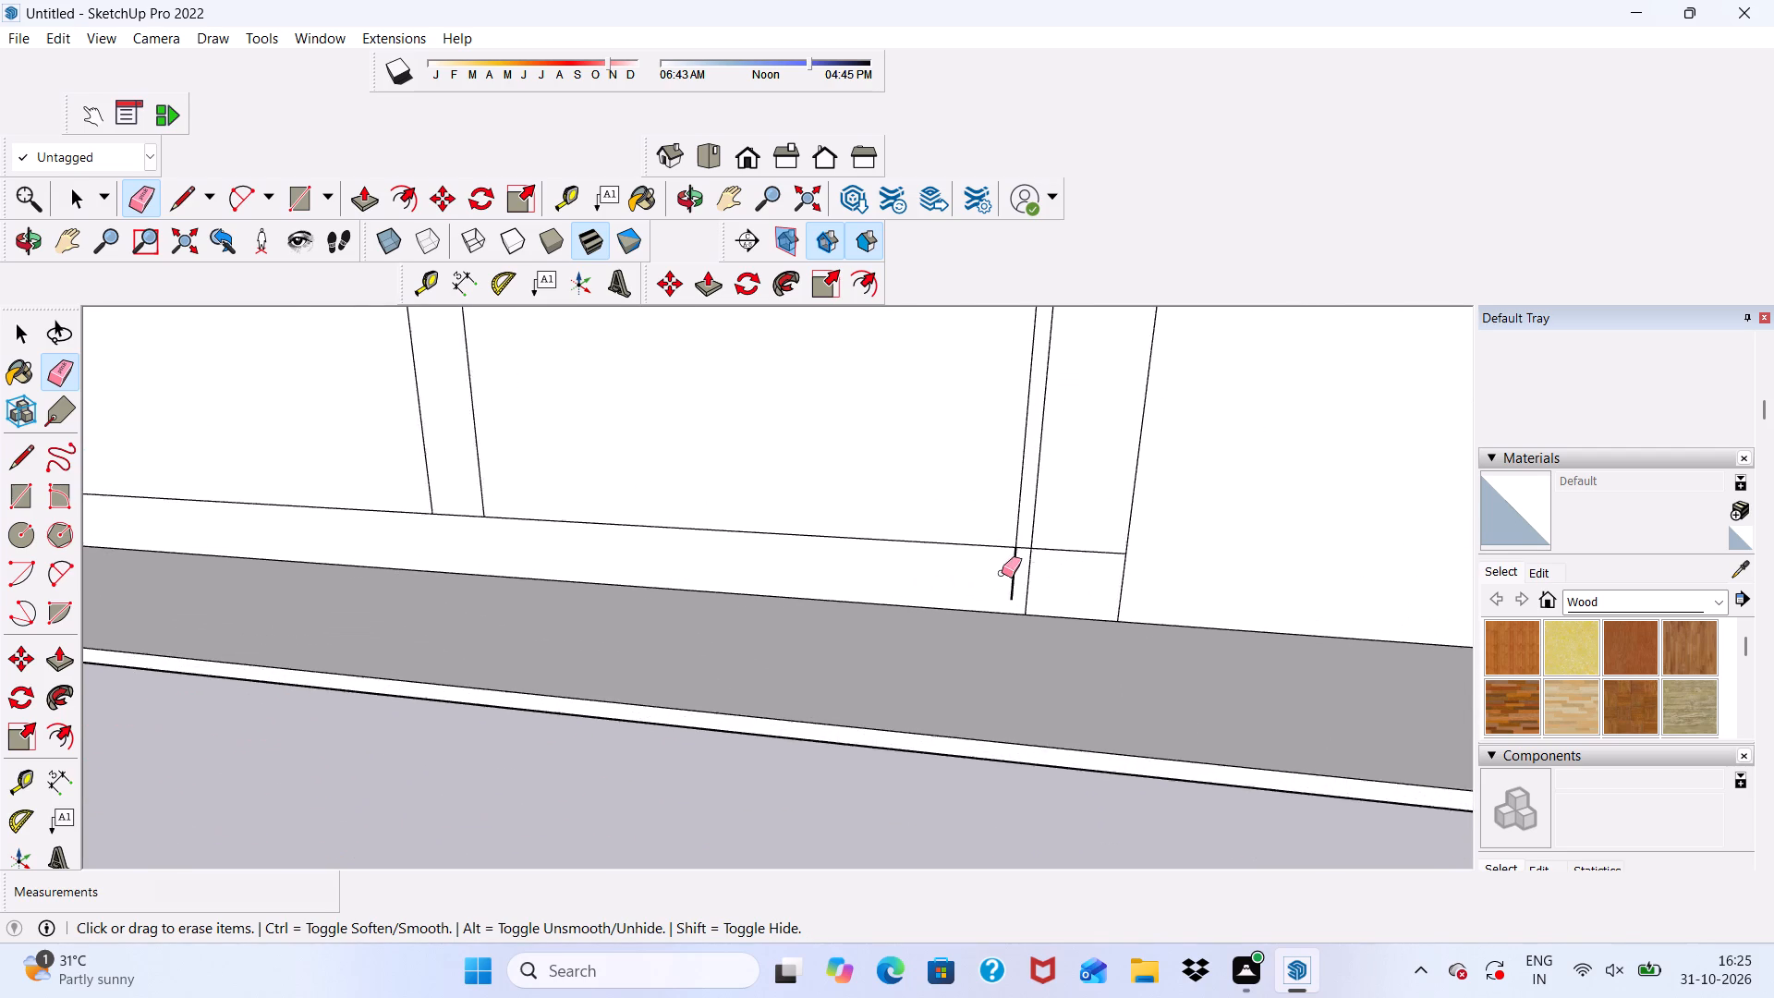
{"action": "scroll", "coordinate": [1002, 573], "scroll_direction": "up", "scroll_amount": 2}
{"action": "left_click_drag", "start_coordinate": [1000, 567], "coordinate": [1043, 574]}
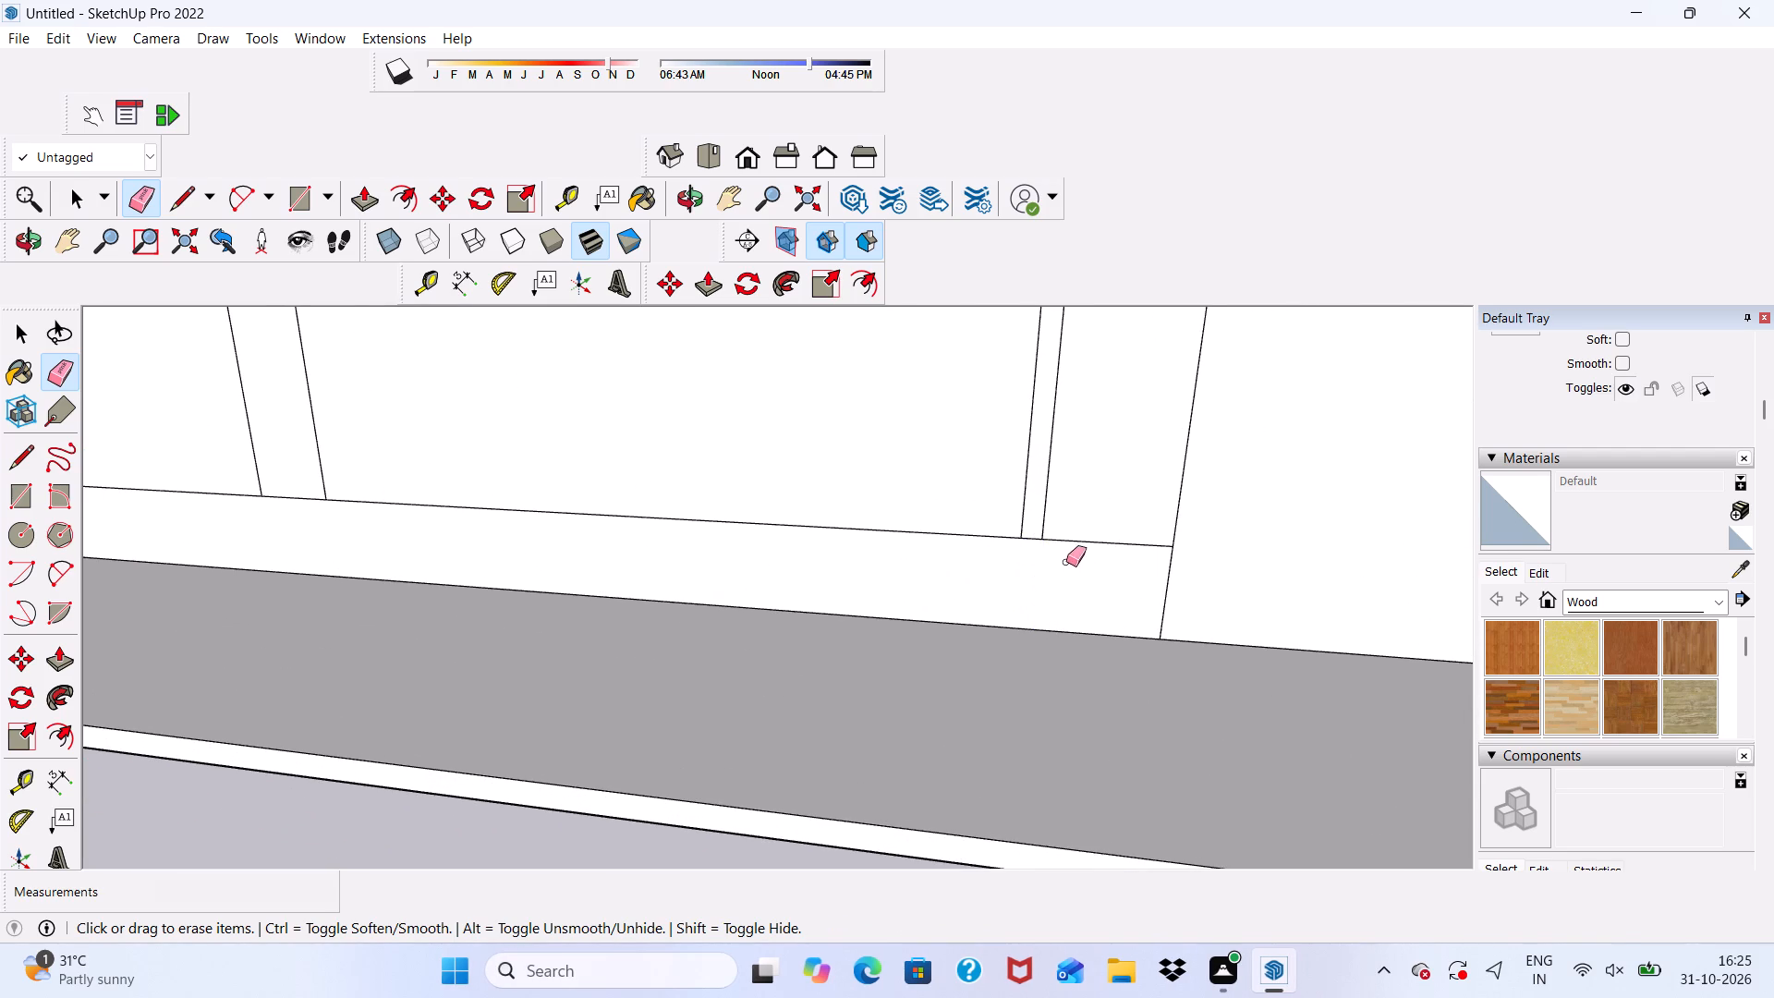
{"action": "scroll", "coordinate": [1080, 558], "scroll_direction": "down", "scroll_amount": 9}
{"action": "middle_click_drag", "start_coordinate": [1113, 597], "coordinate": [1115, 624]}
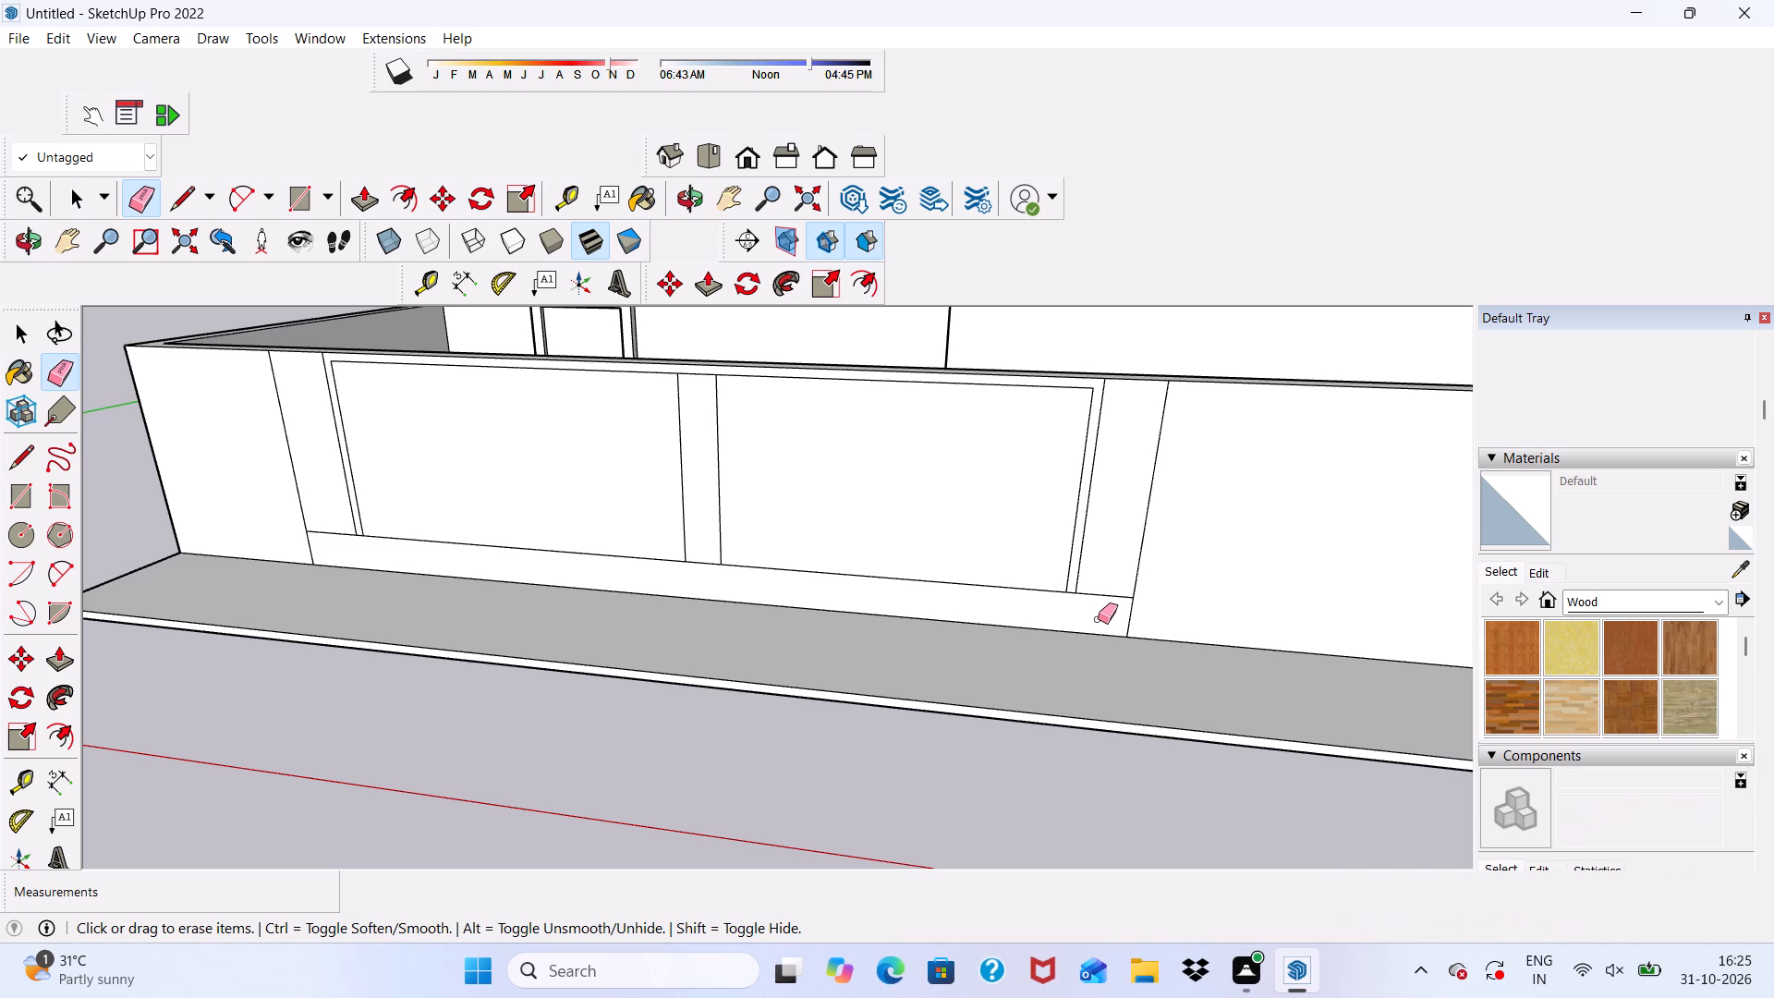
{"action": "scroll", "coordinate": [957, 608], "scroll_direction": "down", "scroll_amount": 4}
{"action": "key", "text": "space"}
Place a guide line 3" above the top edge of the base band.
{"action": "scroll", "coordinate": [950, 586], "scroll_direction": "down", "scroll_amount": 2}
{"action": "scroll", "coordinate": [954, 589], "scroll_direction": "up", "scroll_amount": 4}
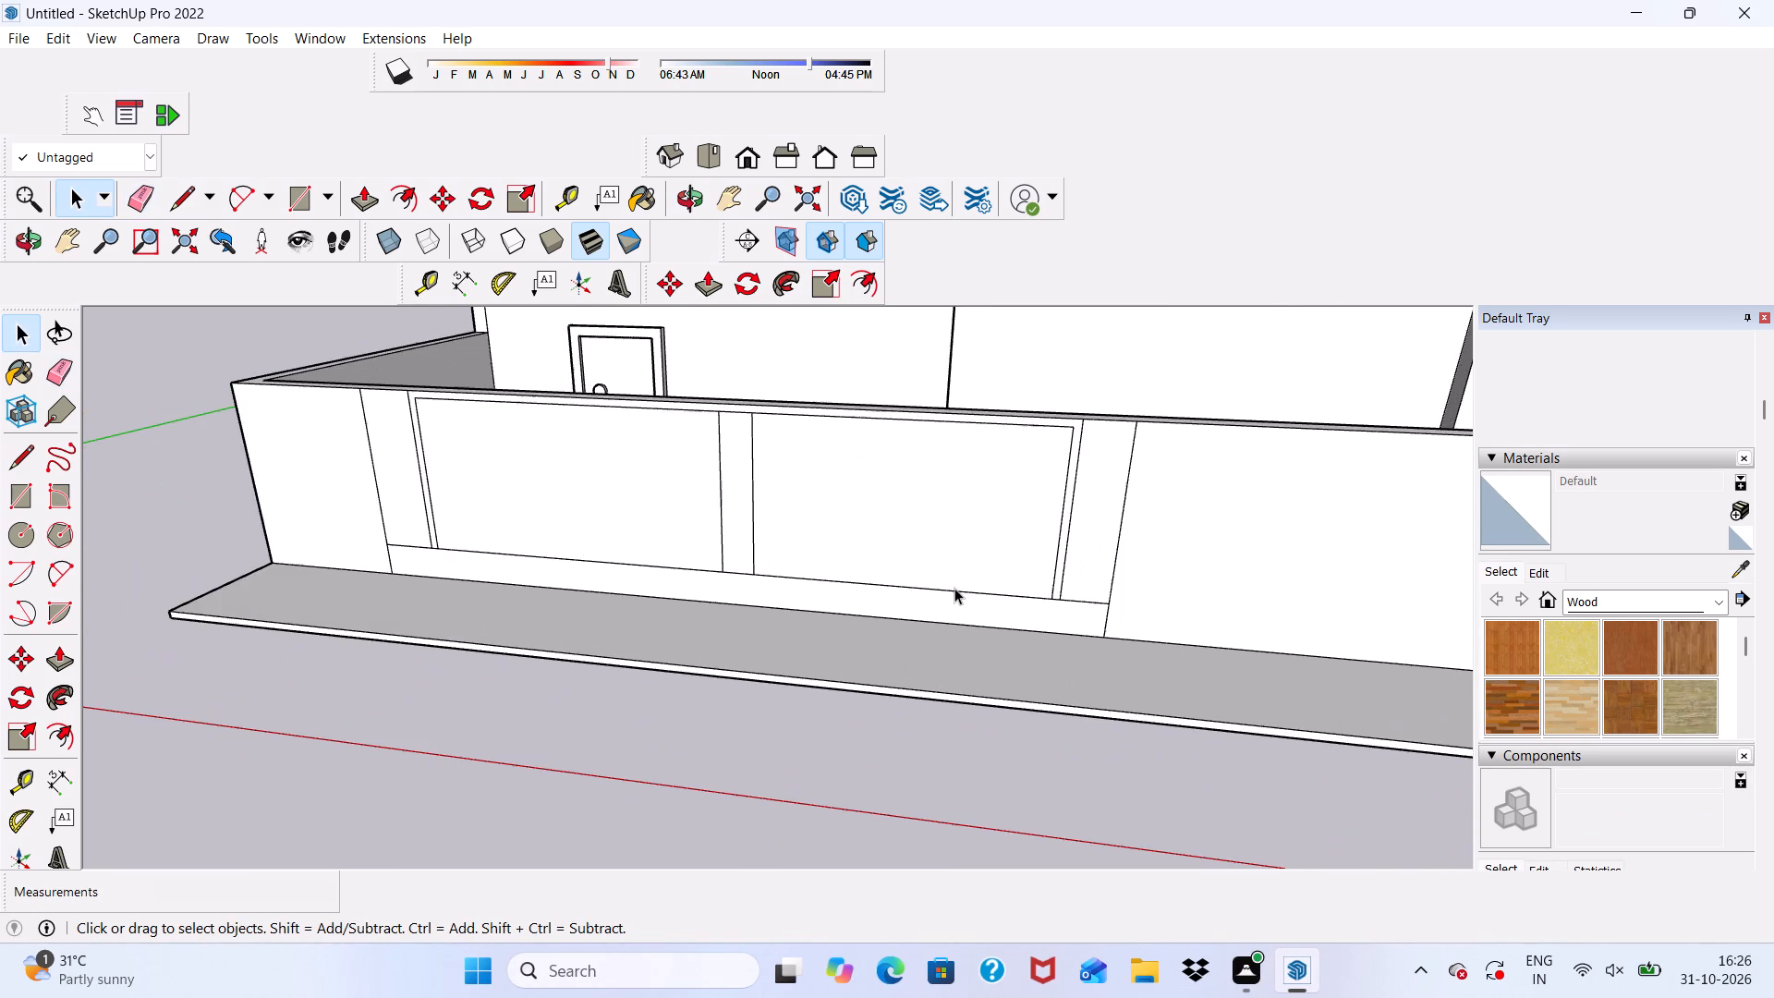
{"action": "scroll", "coordinate": [954, 588], "scroll_direction": "down", "scroll_amount": 1}
{"action": "middle_click", "coordinate": [955, 594]}
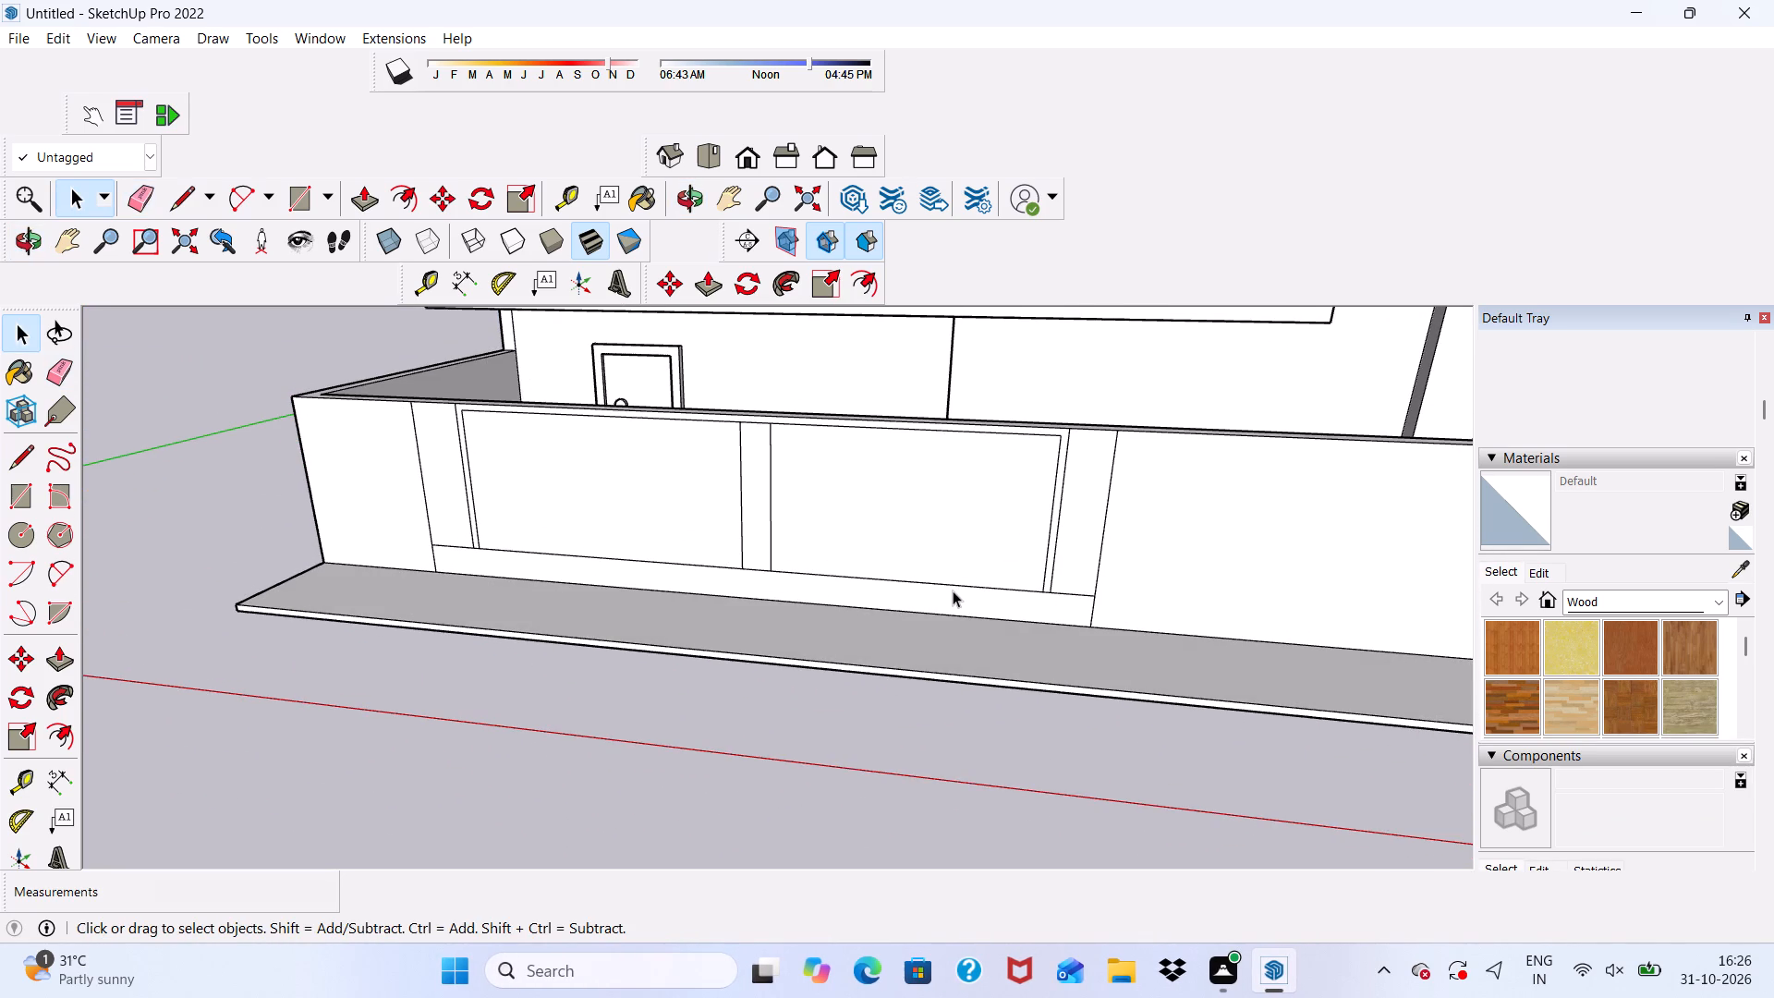
{"action": "scroll", "coordinate": [743, 542], "scroll_direction": "up", "scroll_amount": 8}
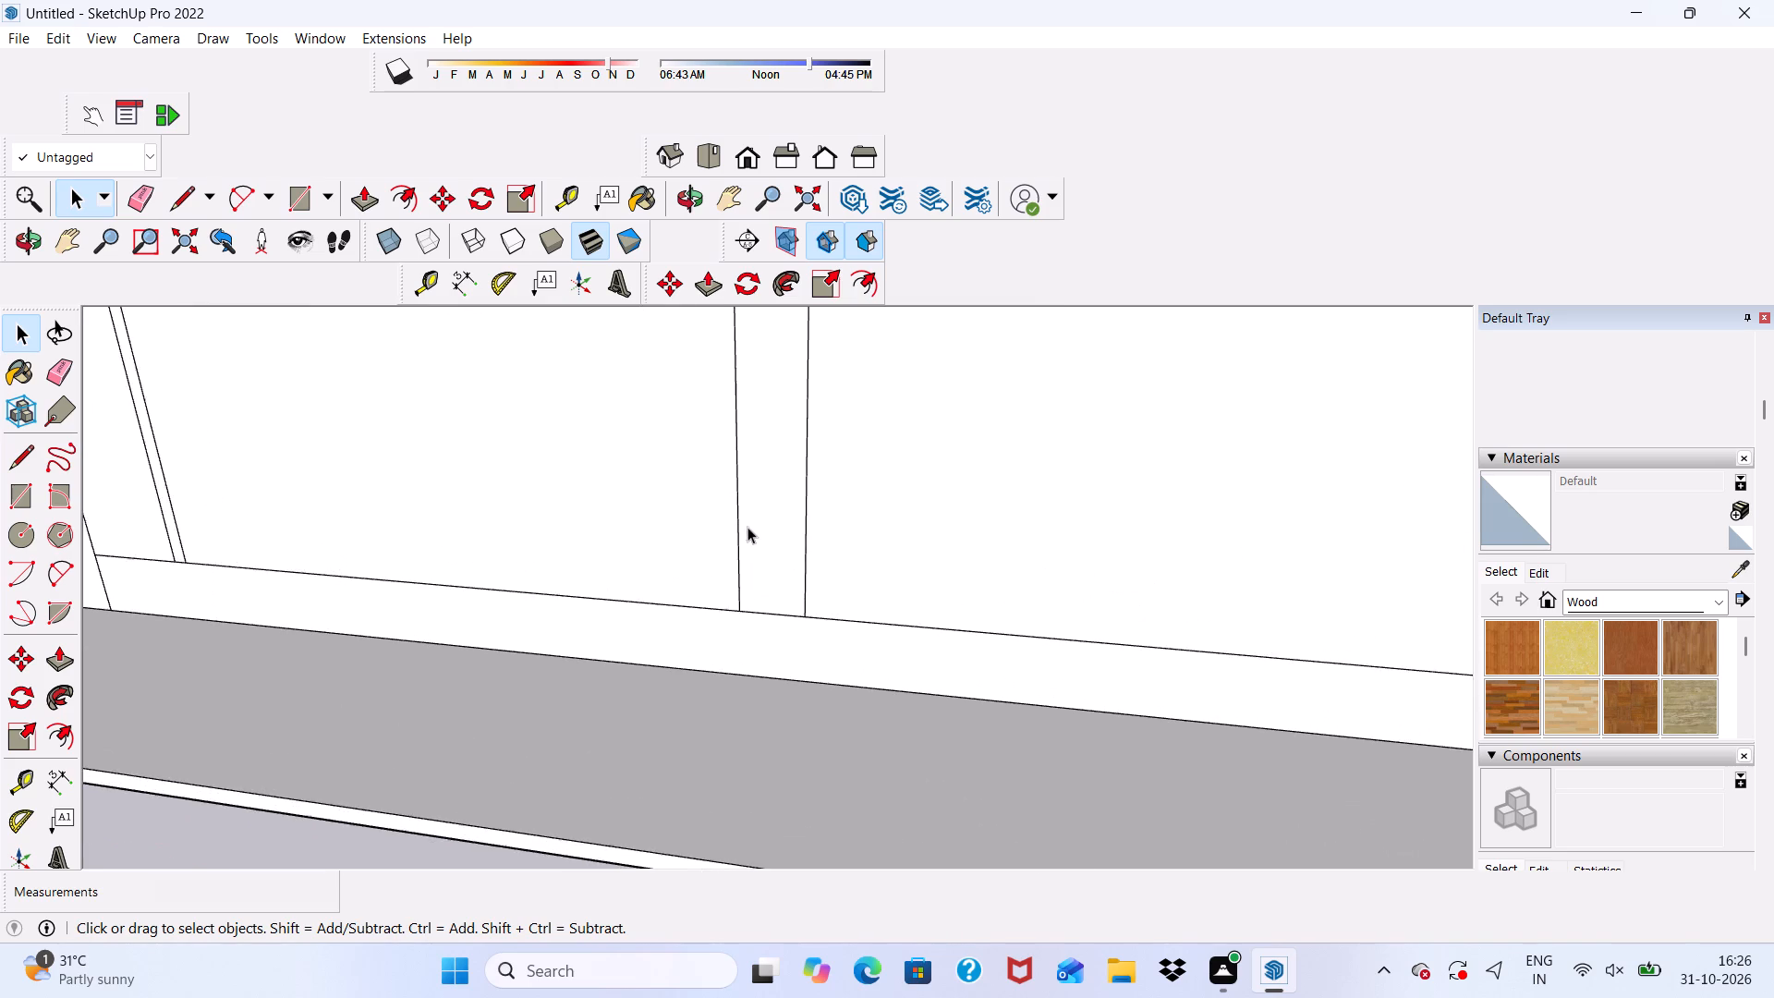
{"action": "scroll", "coordinate": [739, 527], "scroll_direction": "down", "scroll_amount": 5}
{"action": "left_click", "coordinate": [417, 278]}
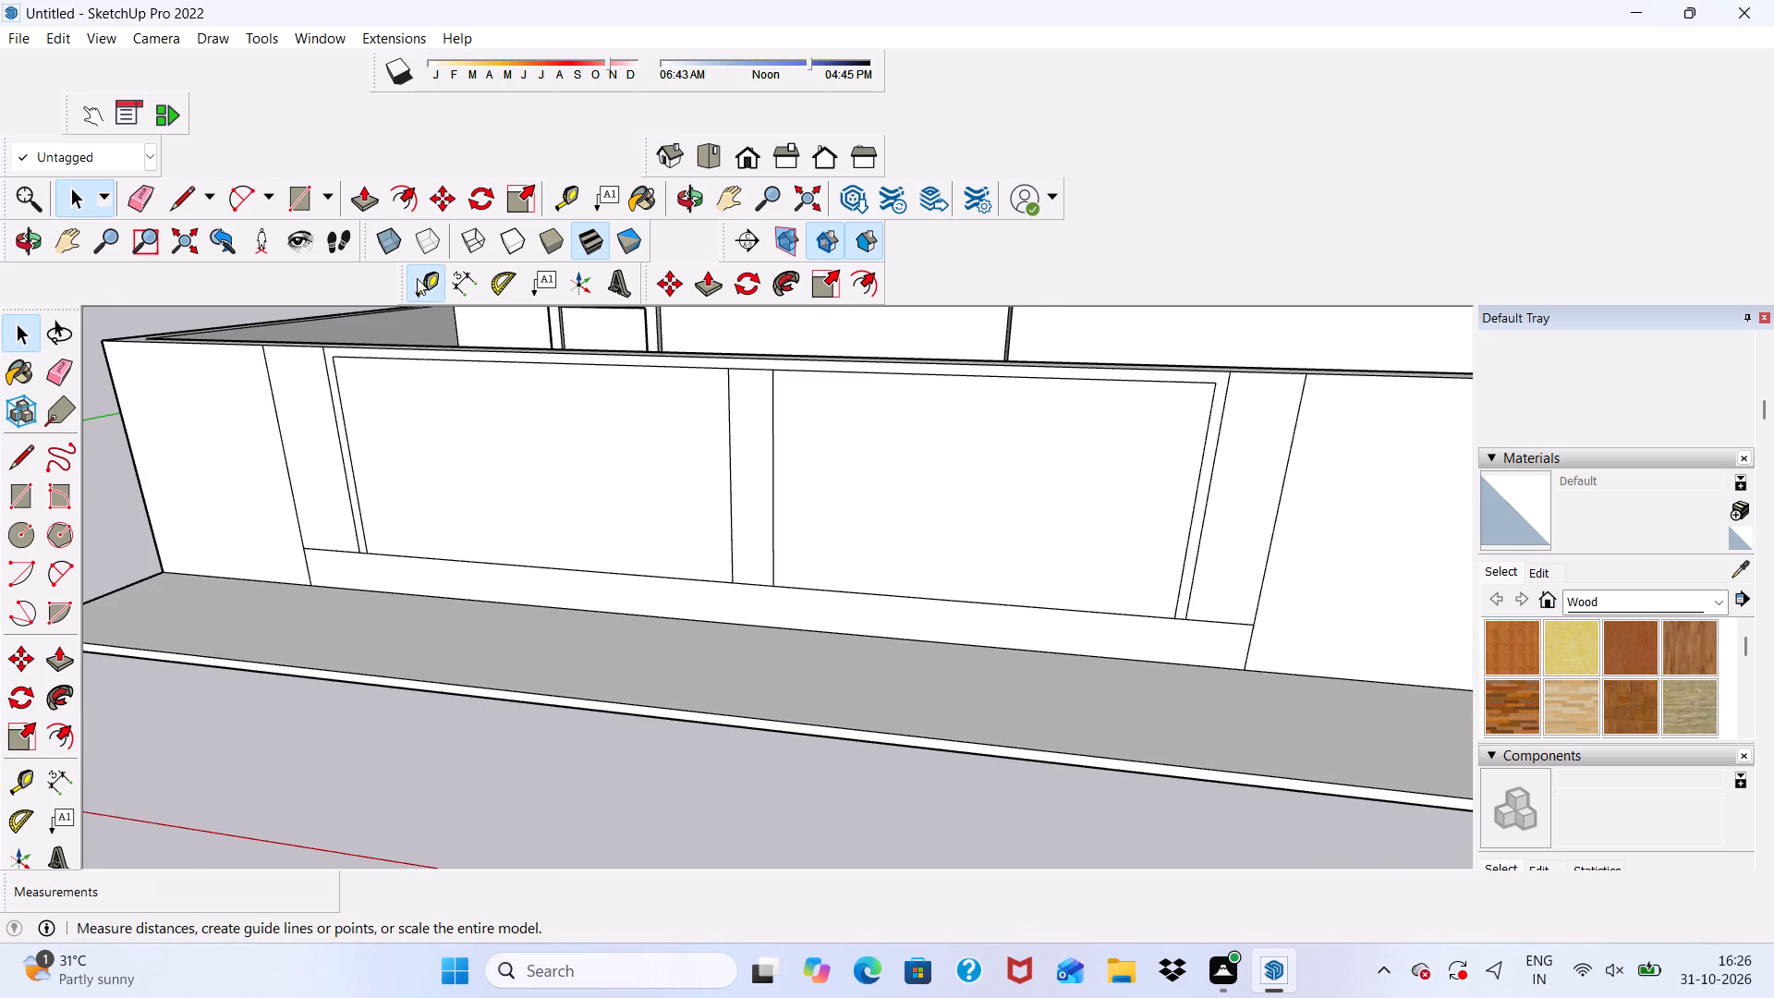
{"action": "scroll", "coordinate": [438, 499], "scroll_direction": "up", "scroll_amount": 3}
{"action": "left_click", "coordinate": [431, 571]}
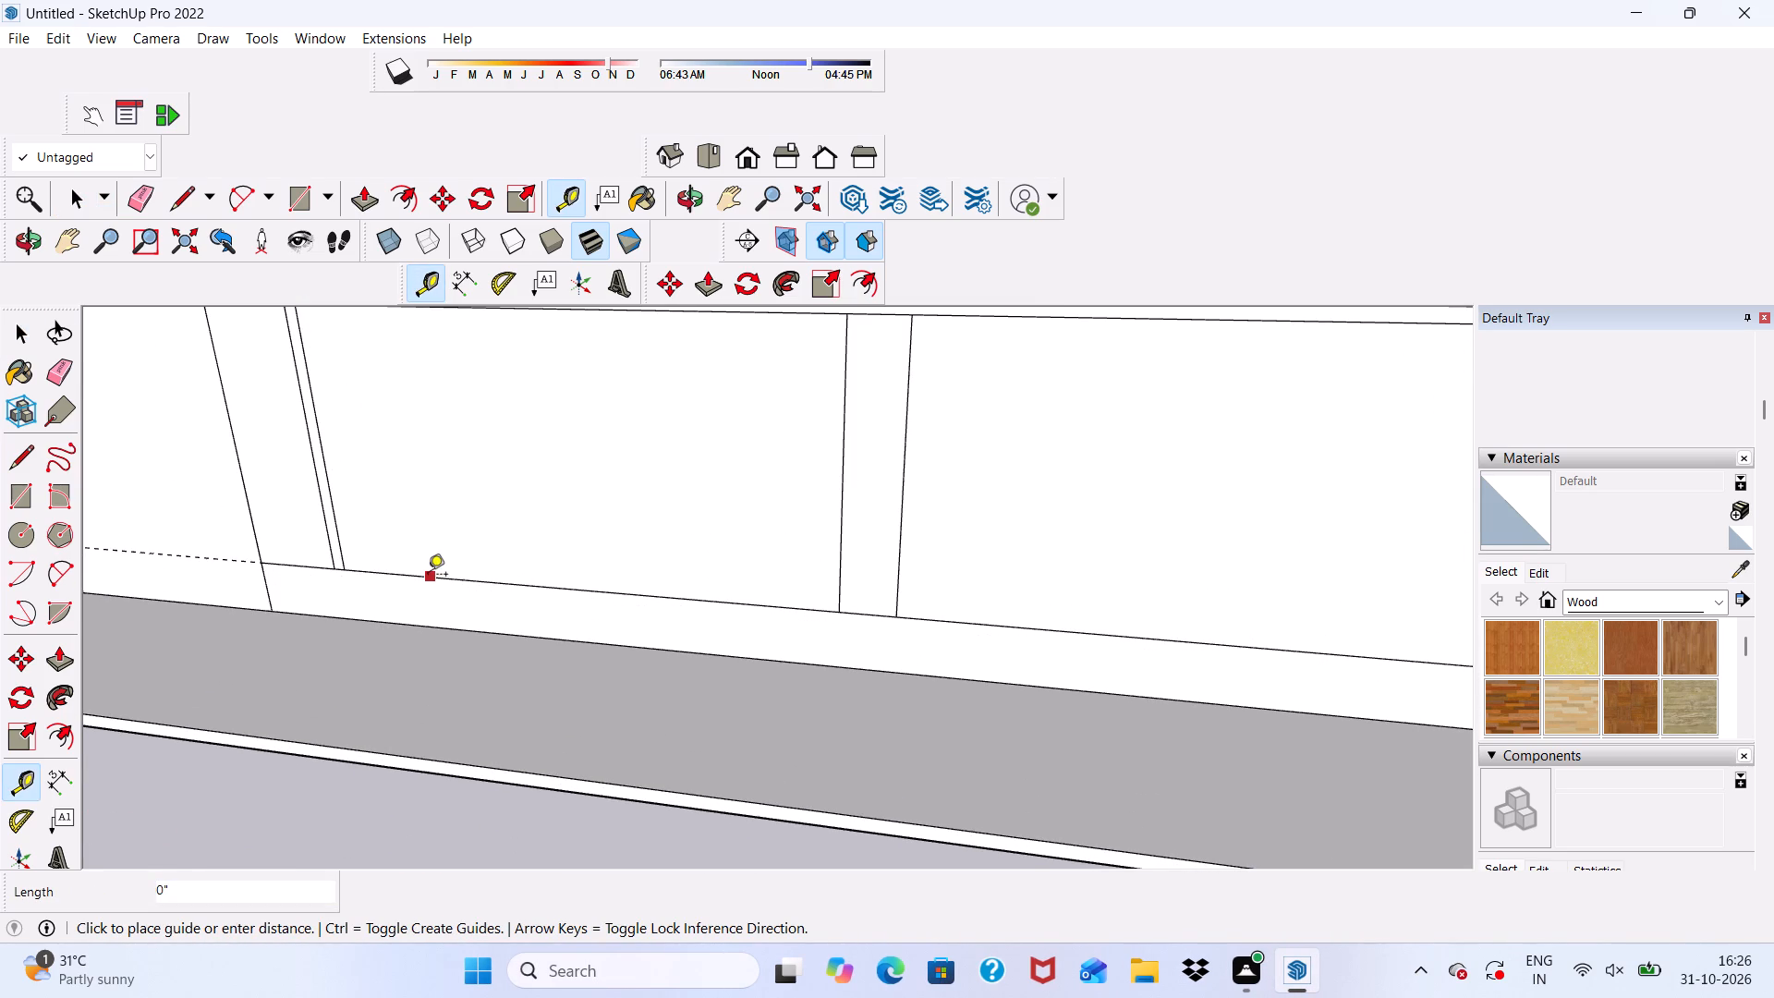
{"action": "scroll", "coordinate": [441, 550], "scroll_direction": "up", "scroll_amount": 5}
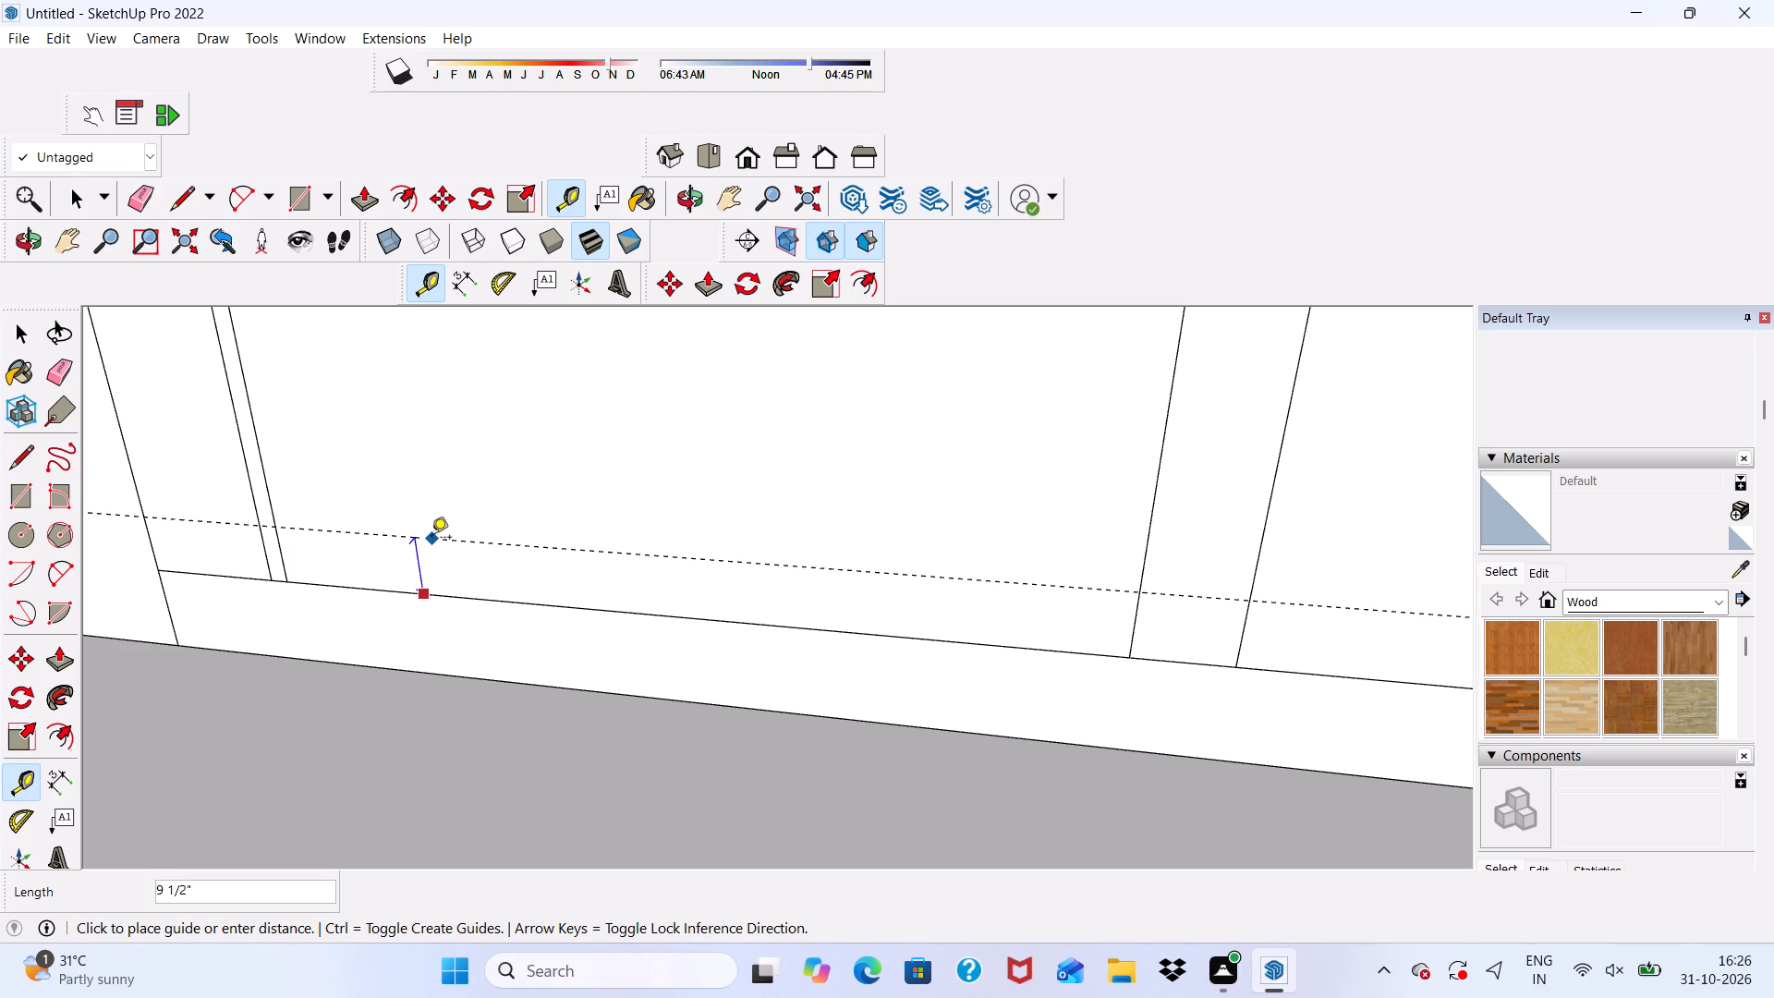
{"action": "key", "text": "3"}
{"action": "key", "text": "shift+quotedbl"}
{"action": "key", "text": "Return"}
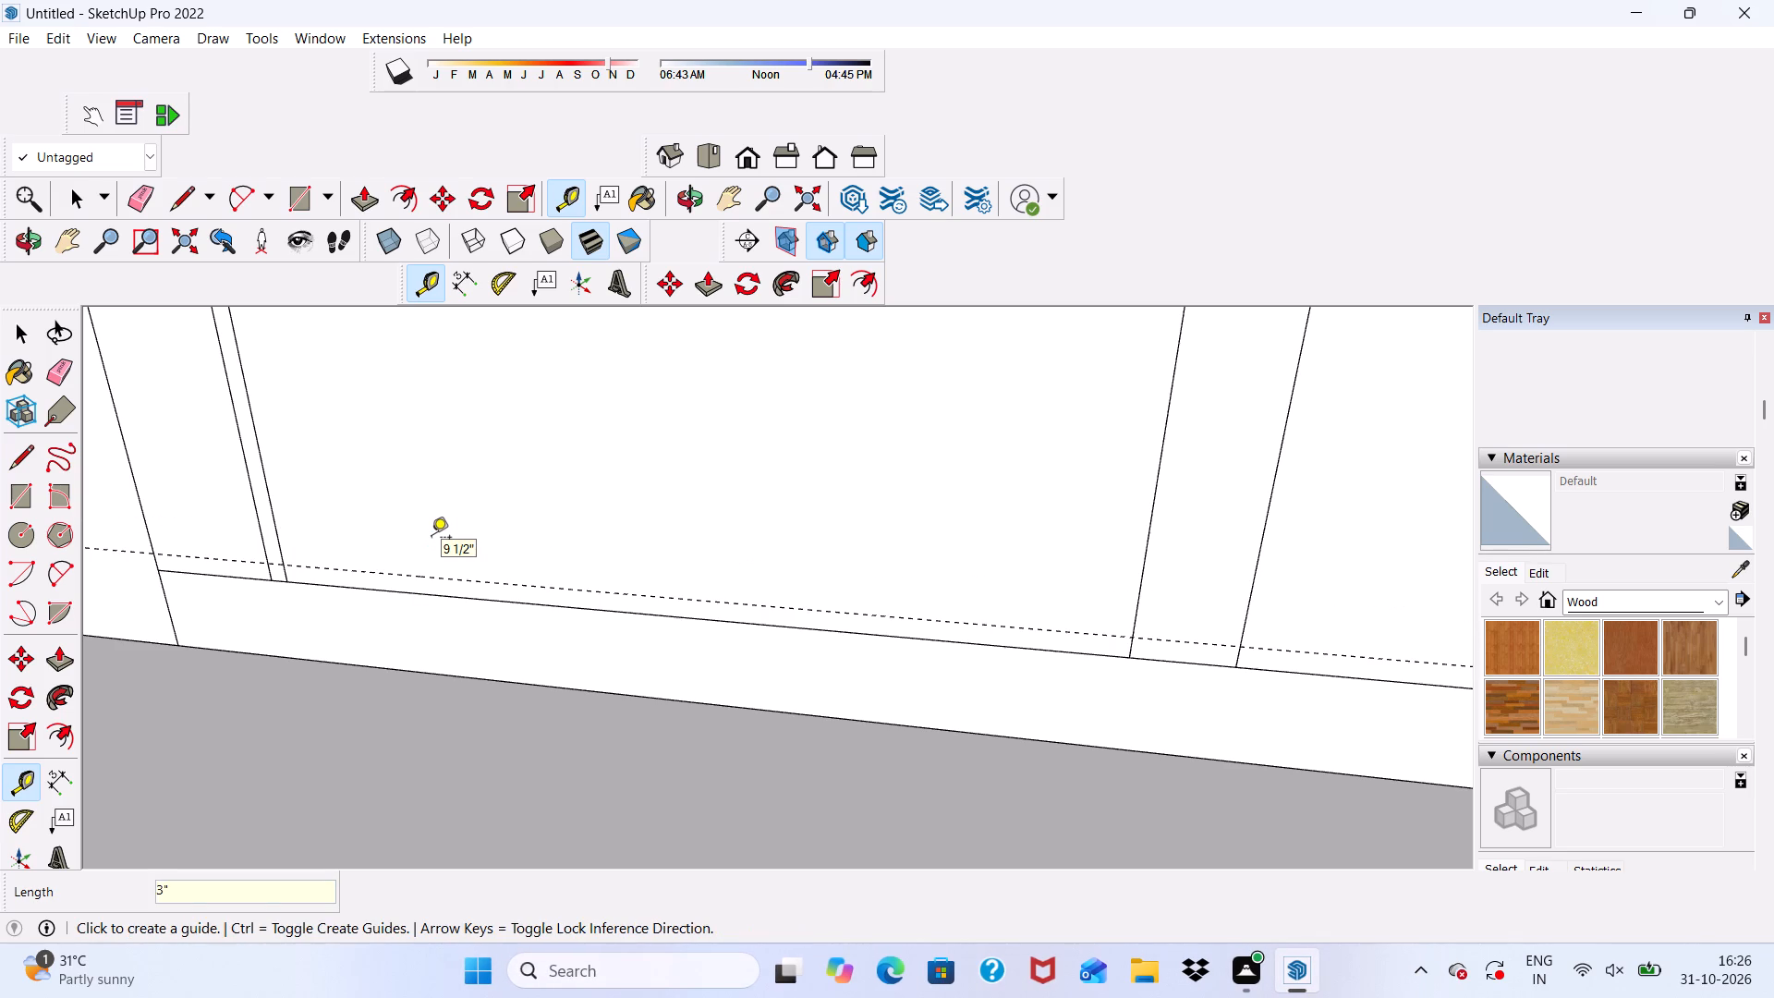
{"action": "key", "text": "space"}
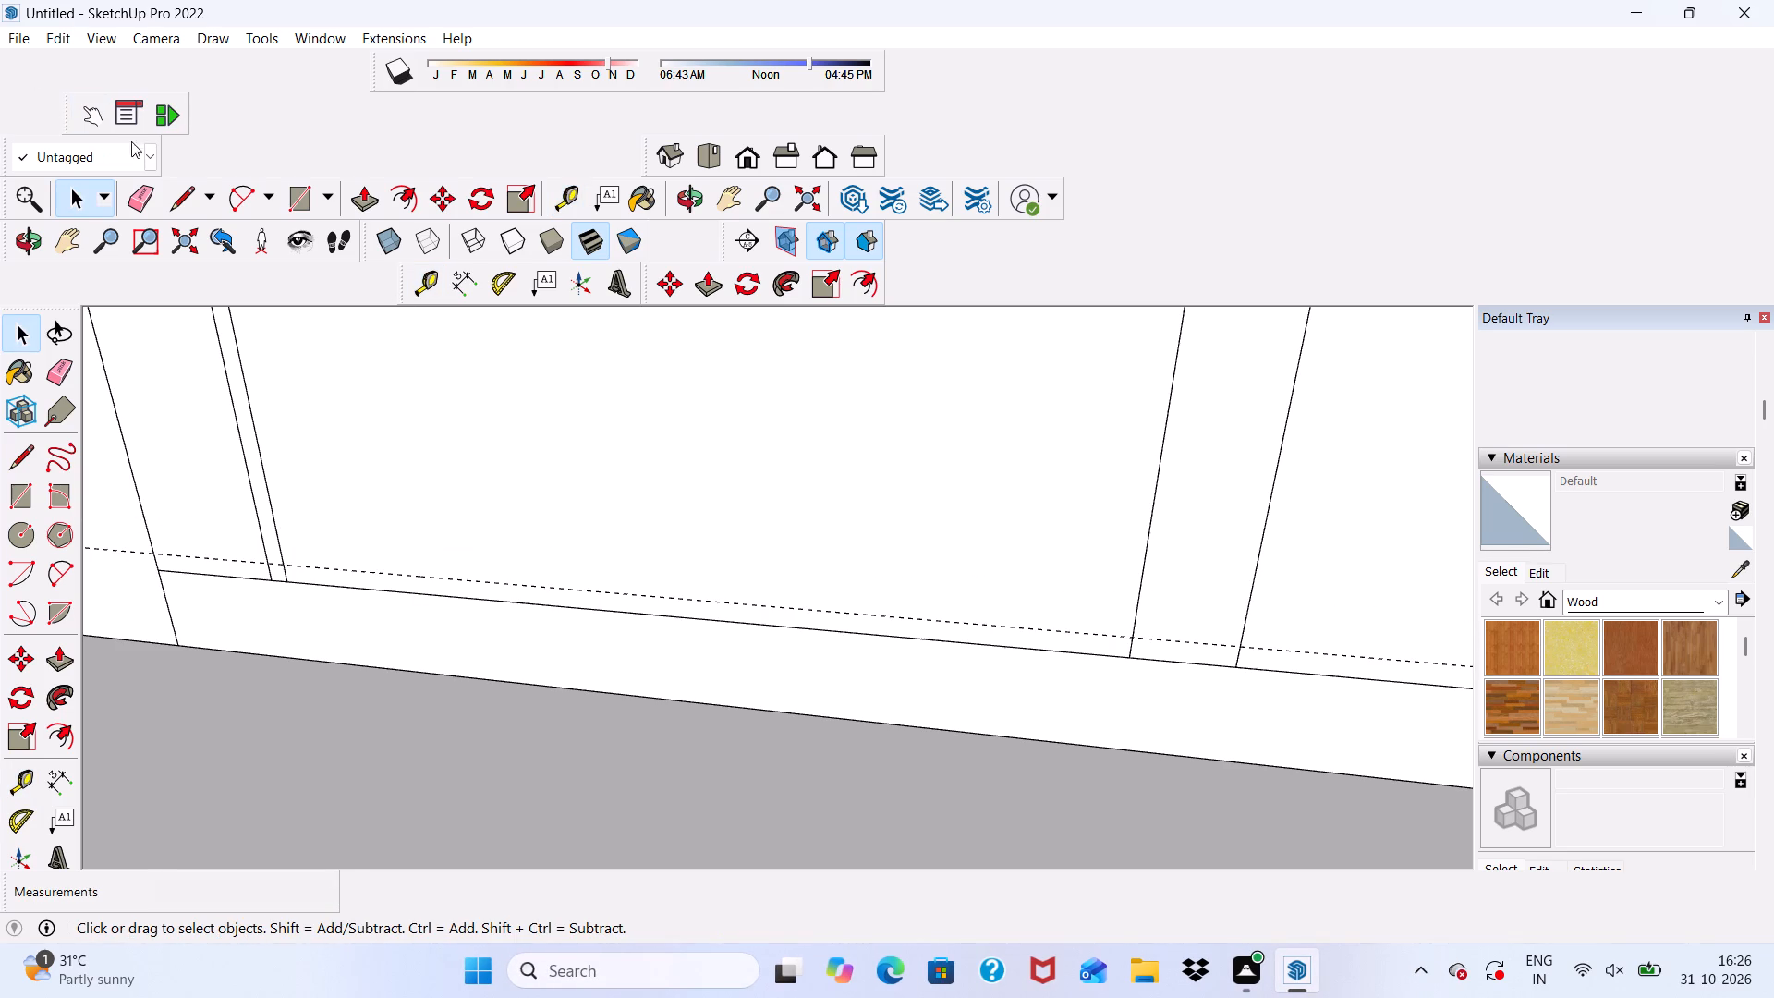
Draw a line along the guide between the outer edges of the two side strips, about 25' 10" long.
{"action": "left_click", "coordinate": [23, 452]}
{"action": "scroll", "coordinate": [303, 585], "scroll_direction": "down", "scroll_amount": 2}
{"action": "middle_click_drag", "start_coordinate": [436, 656], "coordinate": [527, 616]}
{"action": "scroll", "coordinate": [290, 502], "scroll_direction": "up", "scroll_amount": 5}
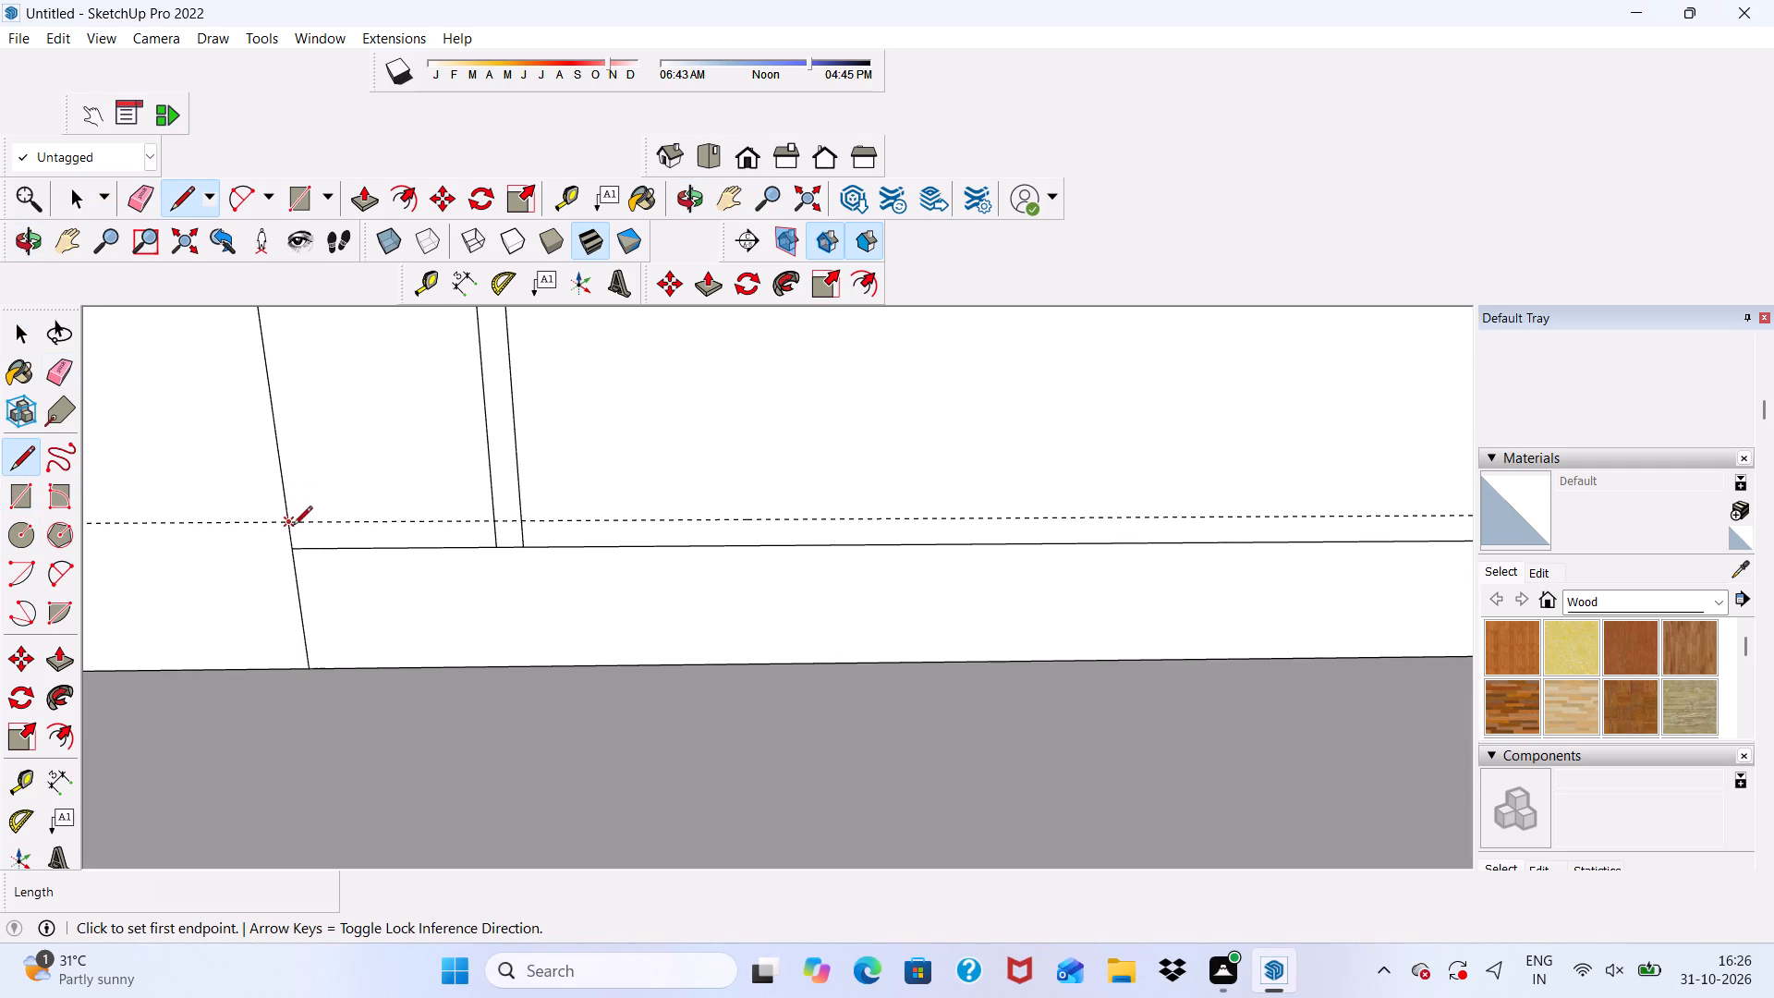
{"action": "left_click", "coordinate": [293, 526]}
{"action": "scroll", "coordinate": [369, 535], "scroll_direction": "down", "scroll_amount": 10}
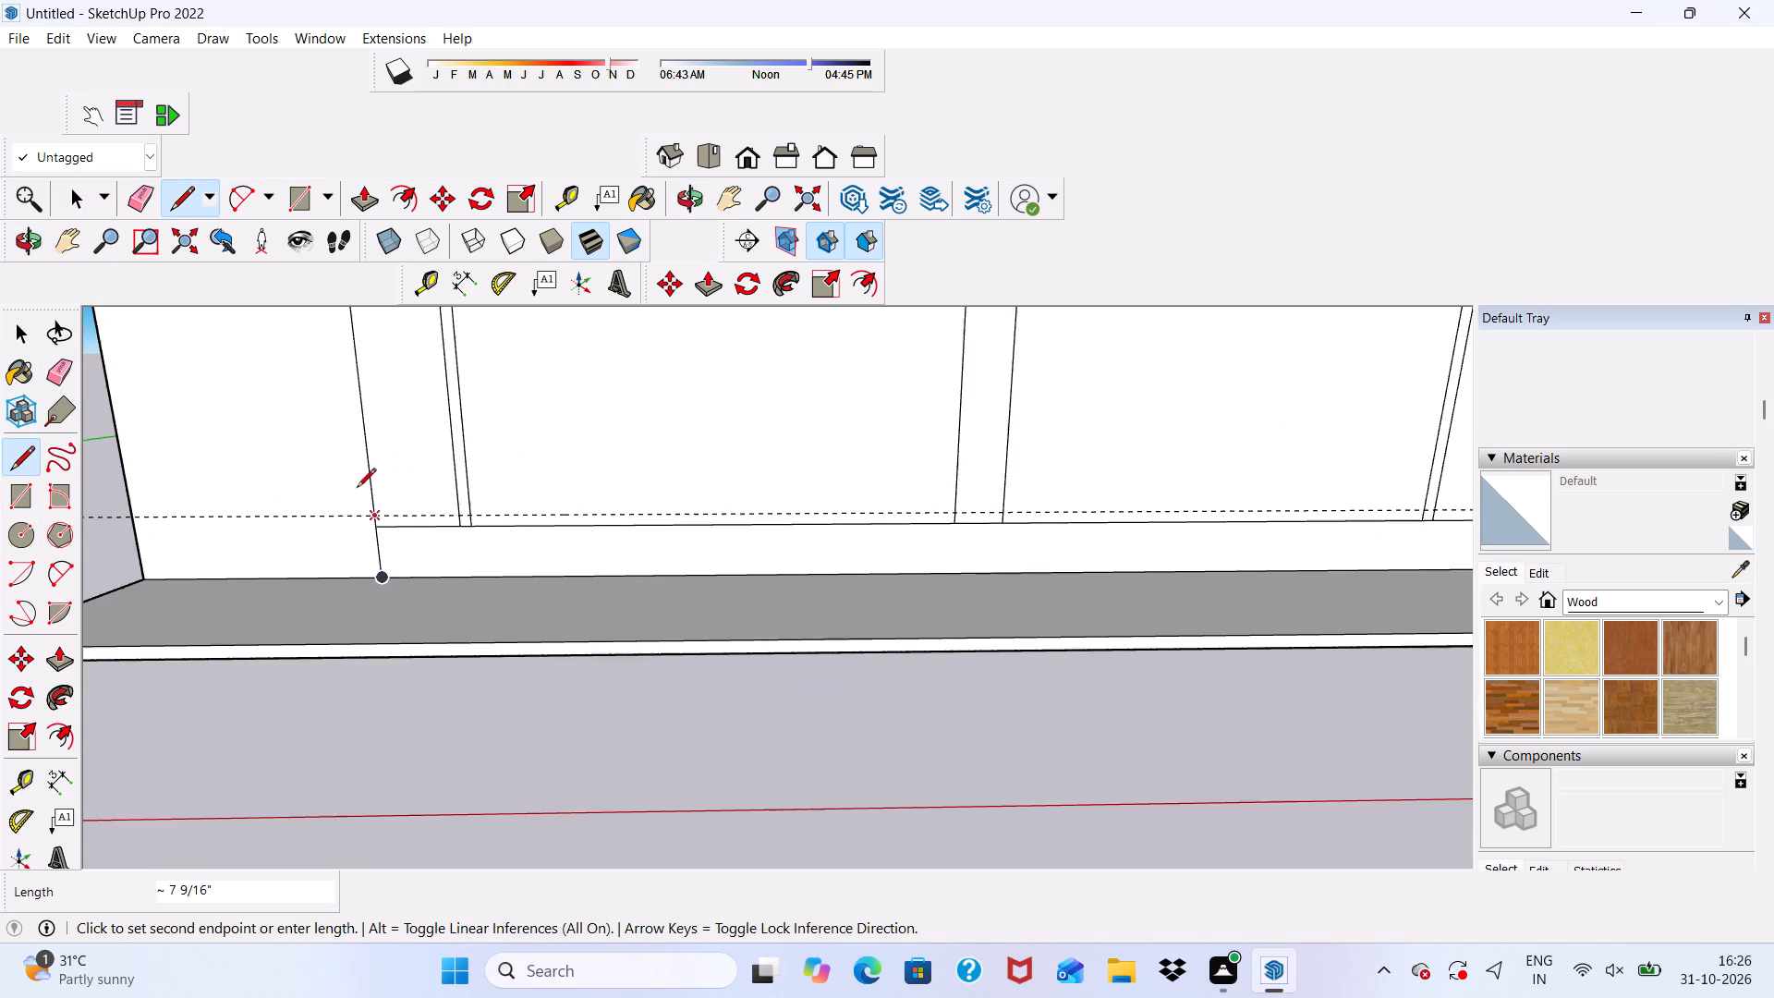
{"action": "scroll", "coordinate": [355, 488], "scroll_direction": "down", "scroll_amount": 5}
{"action": "scroll", "coordinate": [906, 452], "scroll_direction": "up", "scroll_amount": 5}
{"action": "scroll", "coordinate": [527, 420], "scroll_direction": "down", "scroll_amount": 5}
{"action": "scroll", "coordinate": [758, 469], "scroll_direction": "up", "scroll_amount": 5}
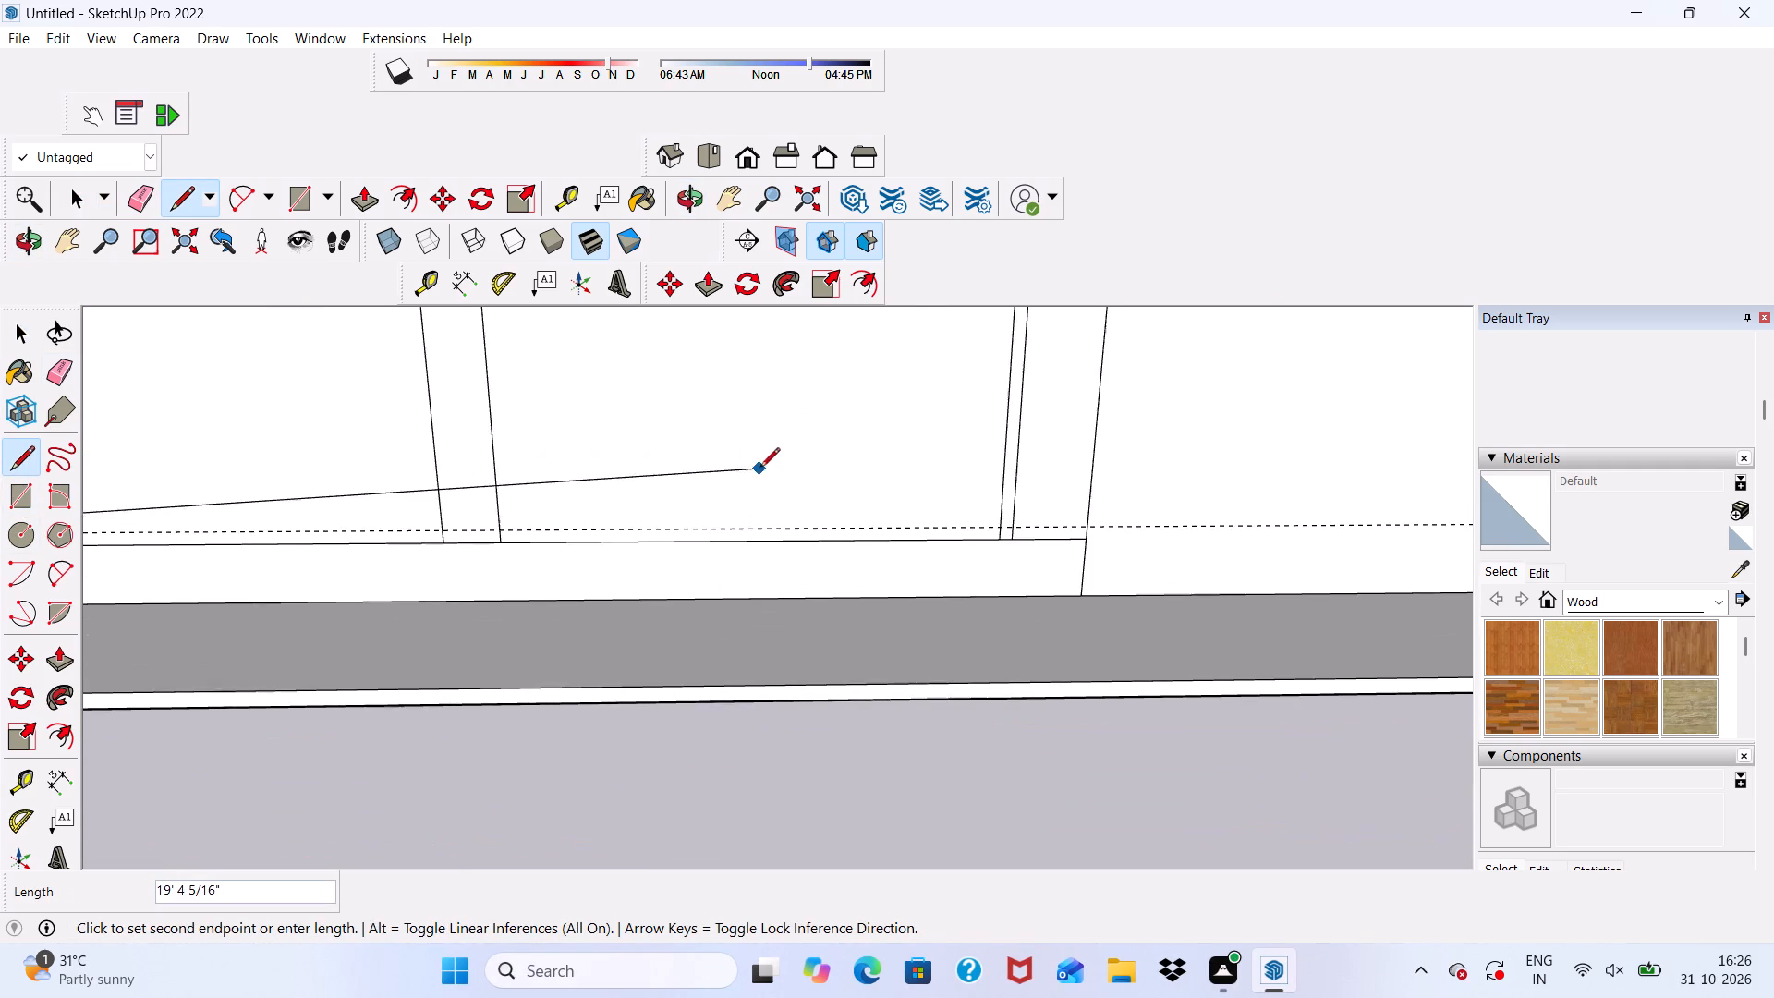
{"action": "scroll", "coordinate": [960, 510], "scroll_direction": "up", "scroll_amount": 4}
{"action": "scroll", "coordinate": [1099, 533], "scroll_direction": "up", "scroll_amount": 3}
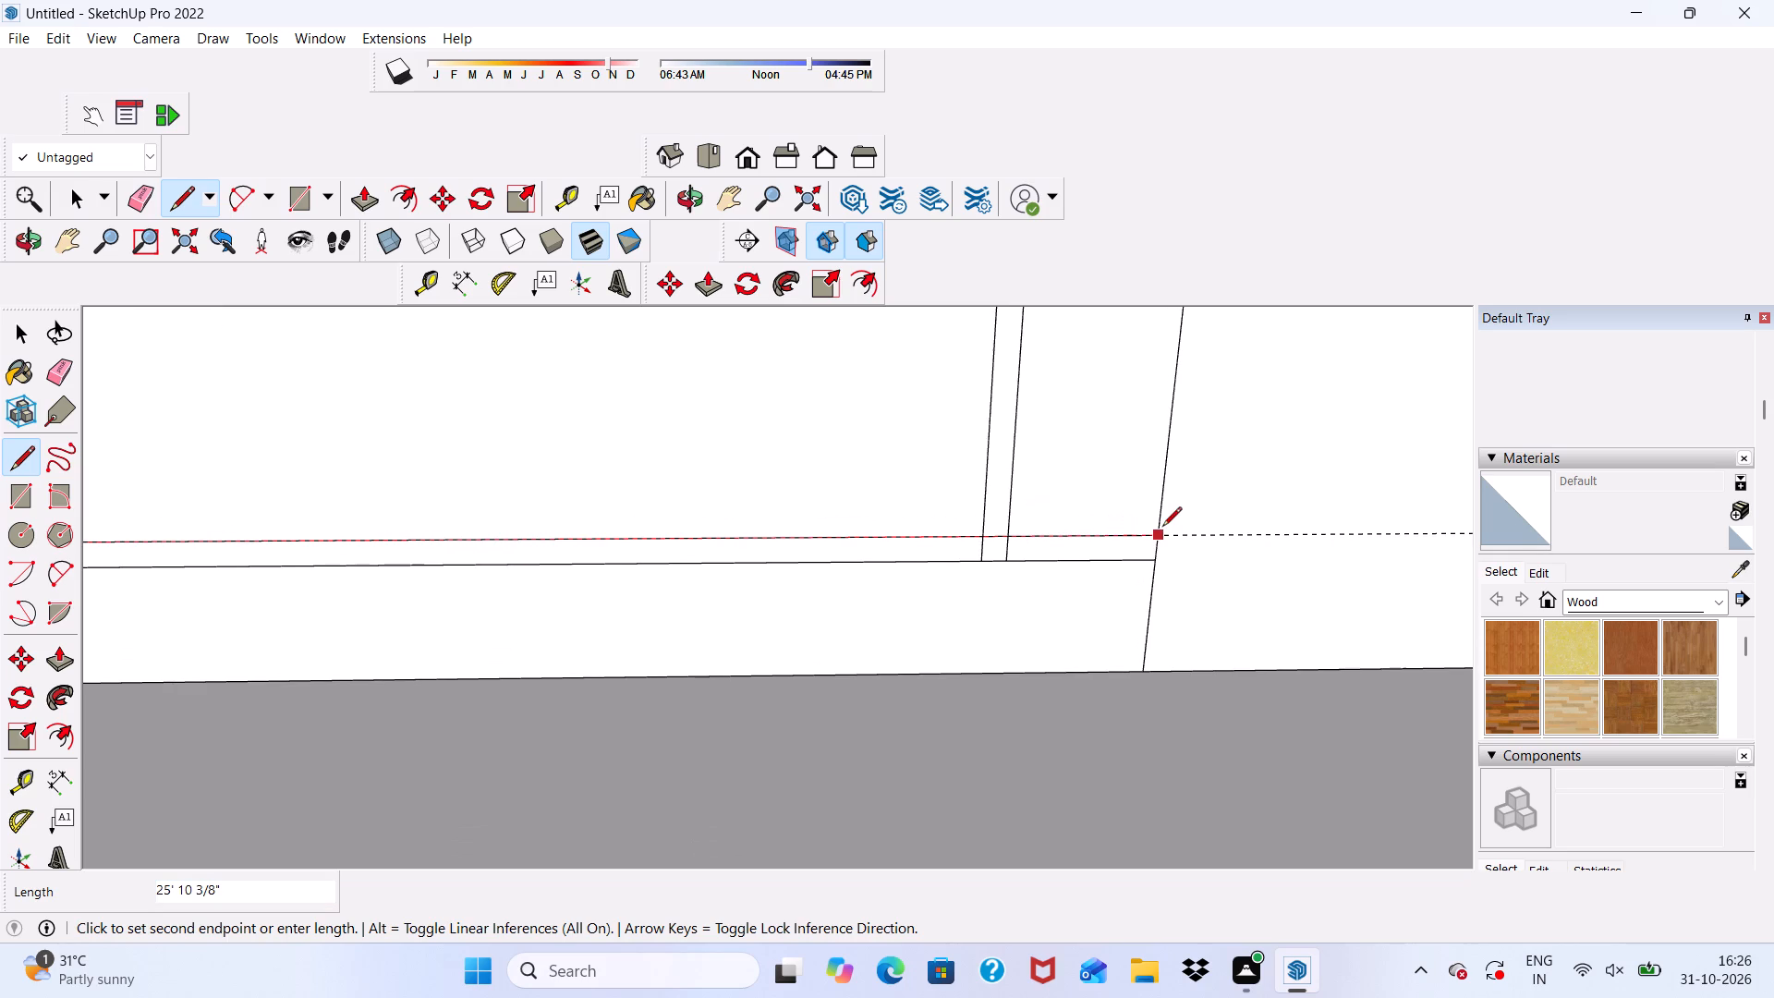
{"action": "left_click", "coordinate": [1161, 529]}
{"action": "scroll", "coordinate": [949, 542], "scroll_direction": "down", "scroll_amount": 11}
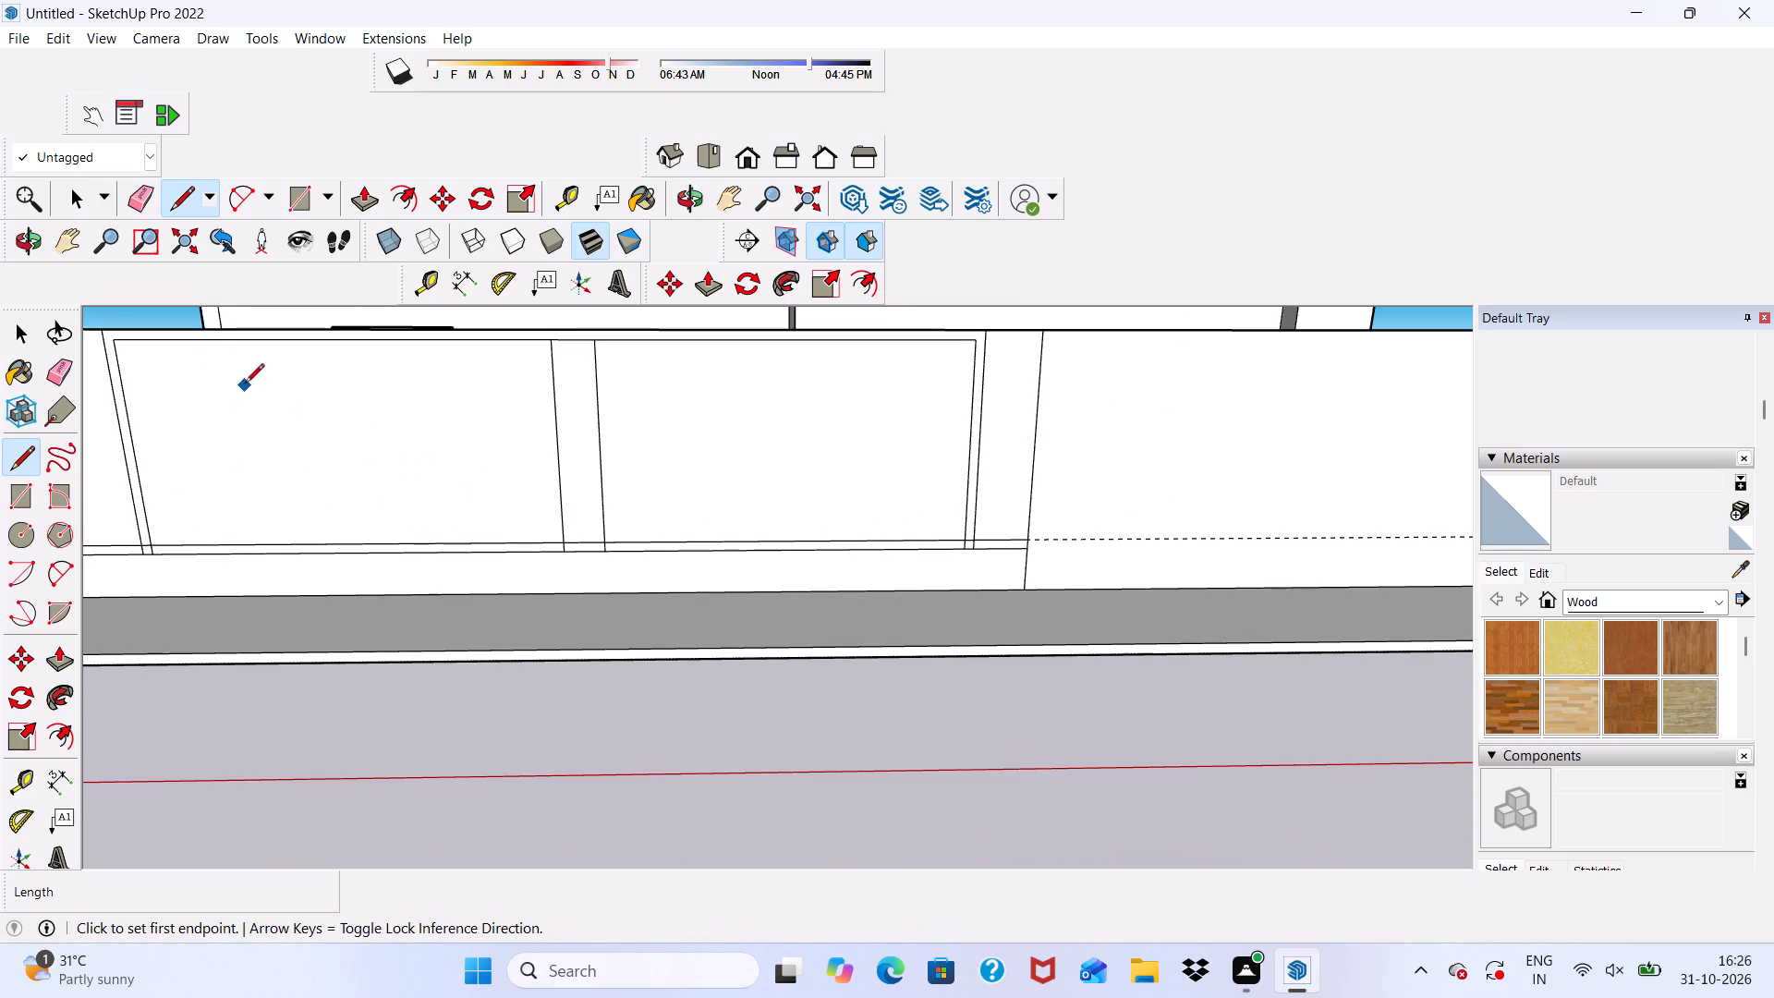
Erase the line stub at the inner frame's bottom-left corner and the line segments crossing the left side strip.
{"action": "left_click", "coordinate": [135, 194]}
{"action": "scroll", "coordinate": [169, 573], "scroll_direction": "up", "scroll_amount": 8}
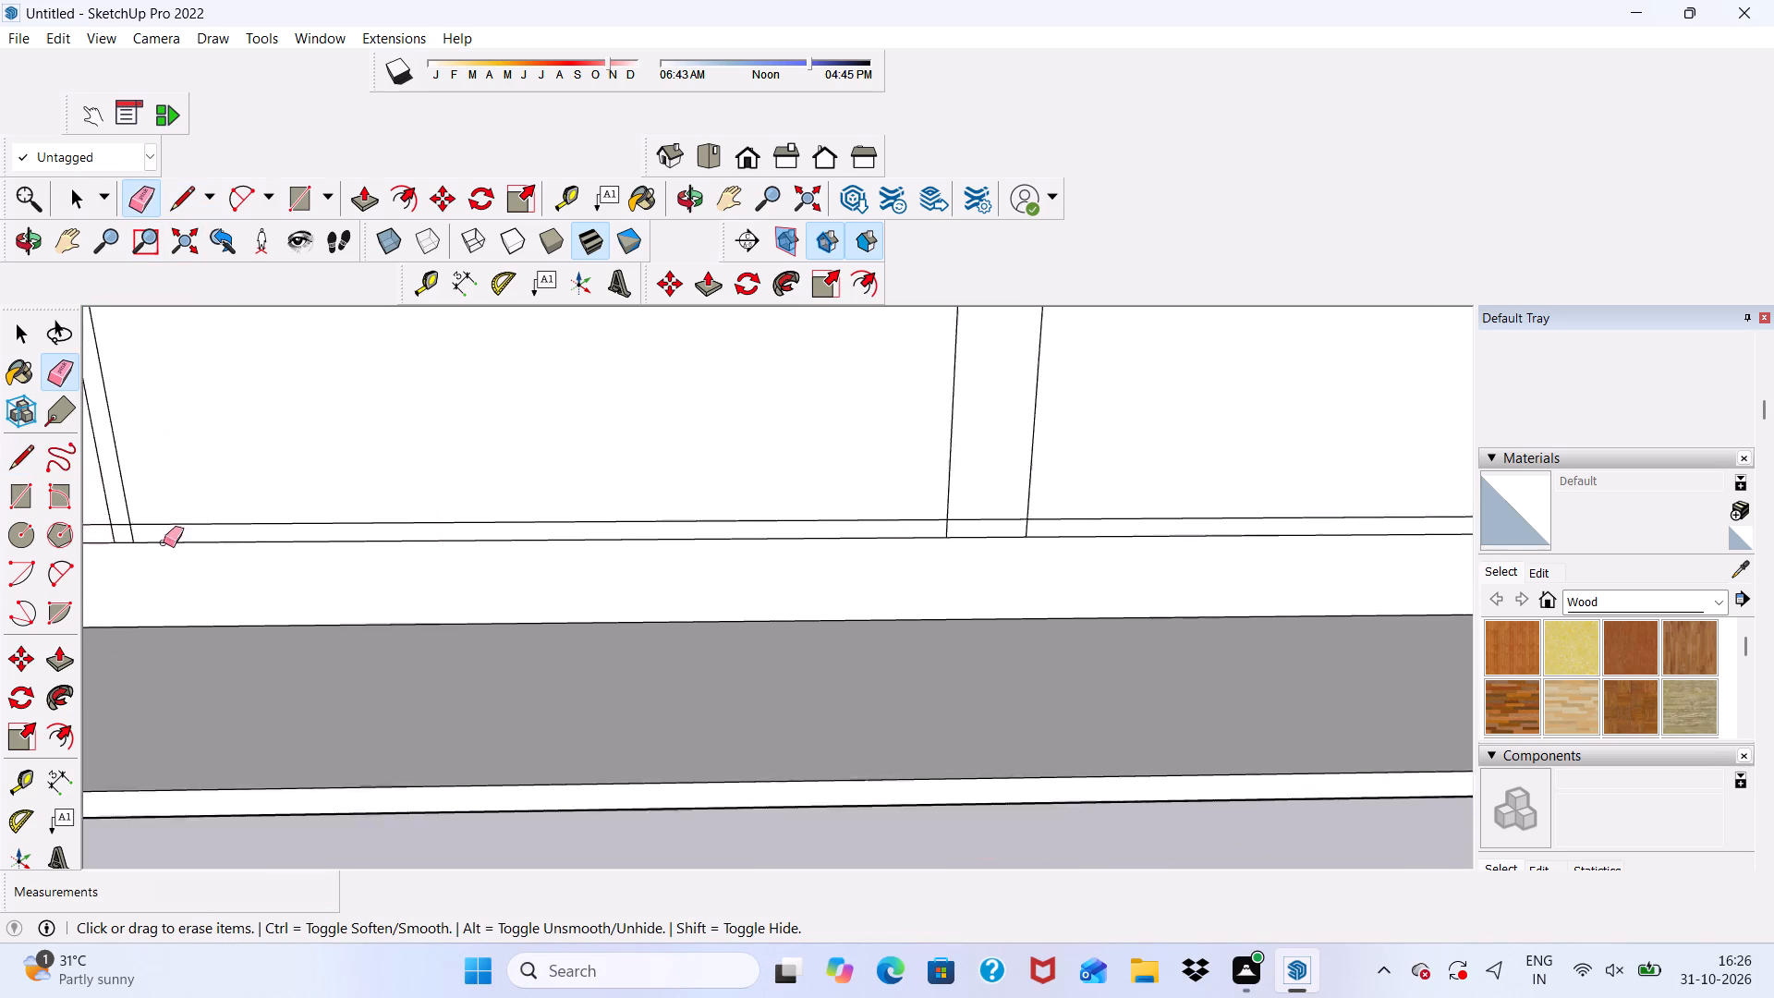
{"action": "scroll", "coordinate": [164, 542], "scroll_direction": "up", "scroll_amount": 8}
{"action": "left_click_drag", "start_coordinate": [114, 517], "coordinate": [145, 544]}
{"action": "scroll", "coordinate": [145, 541], "scroll_direction": "down", "scroll_amount": 5}
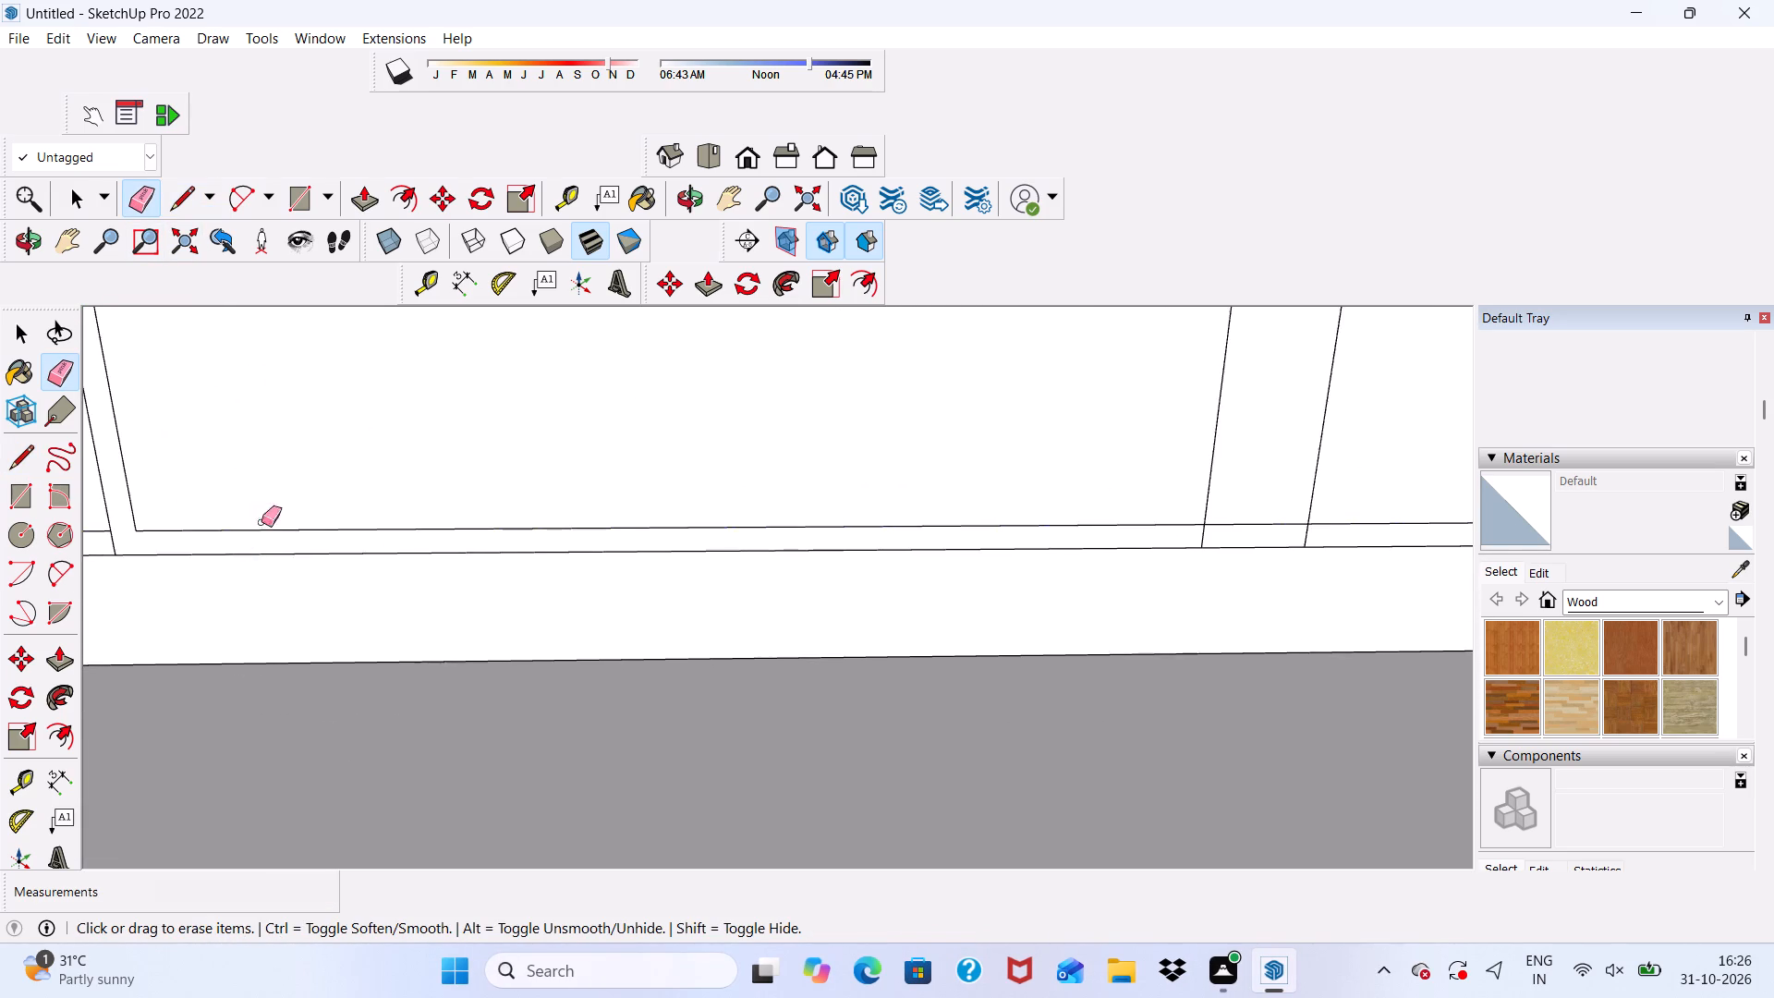
{"action": "scroll", "coordinate": [261, 522], "scroll_direction": "down", "scroll_amount": 18}
{"action": "scroll", "coordinate": [343, 541], "scroll_direction": "up", "scroll_amount": 10}
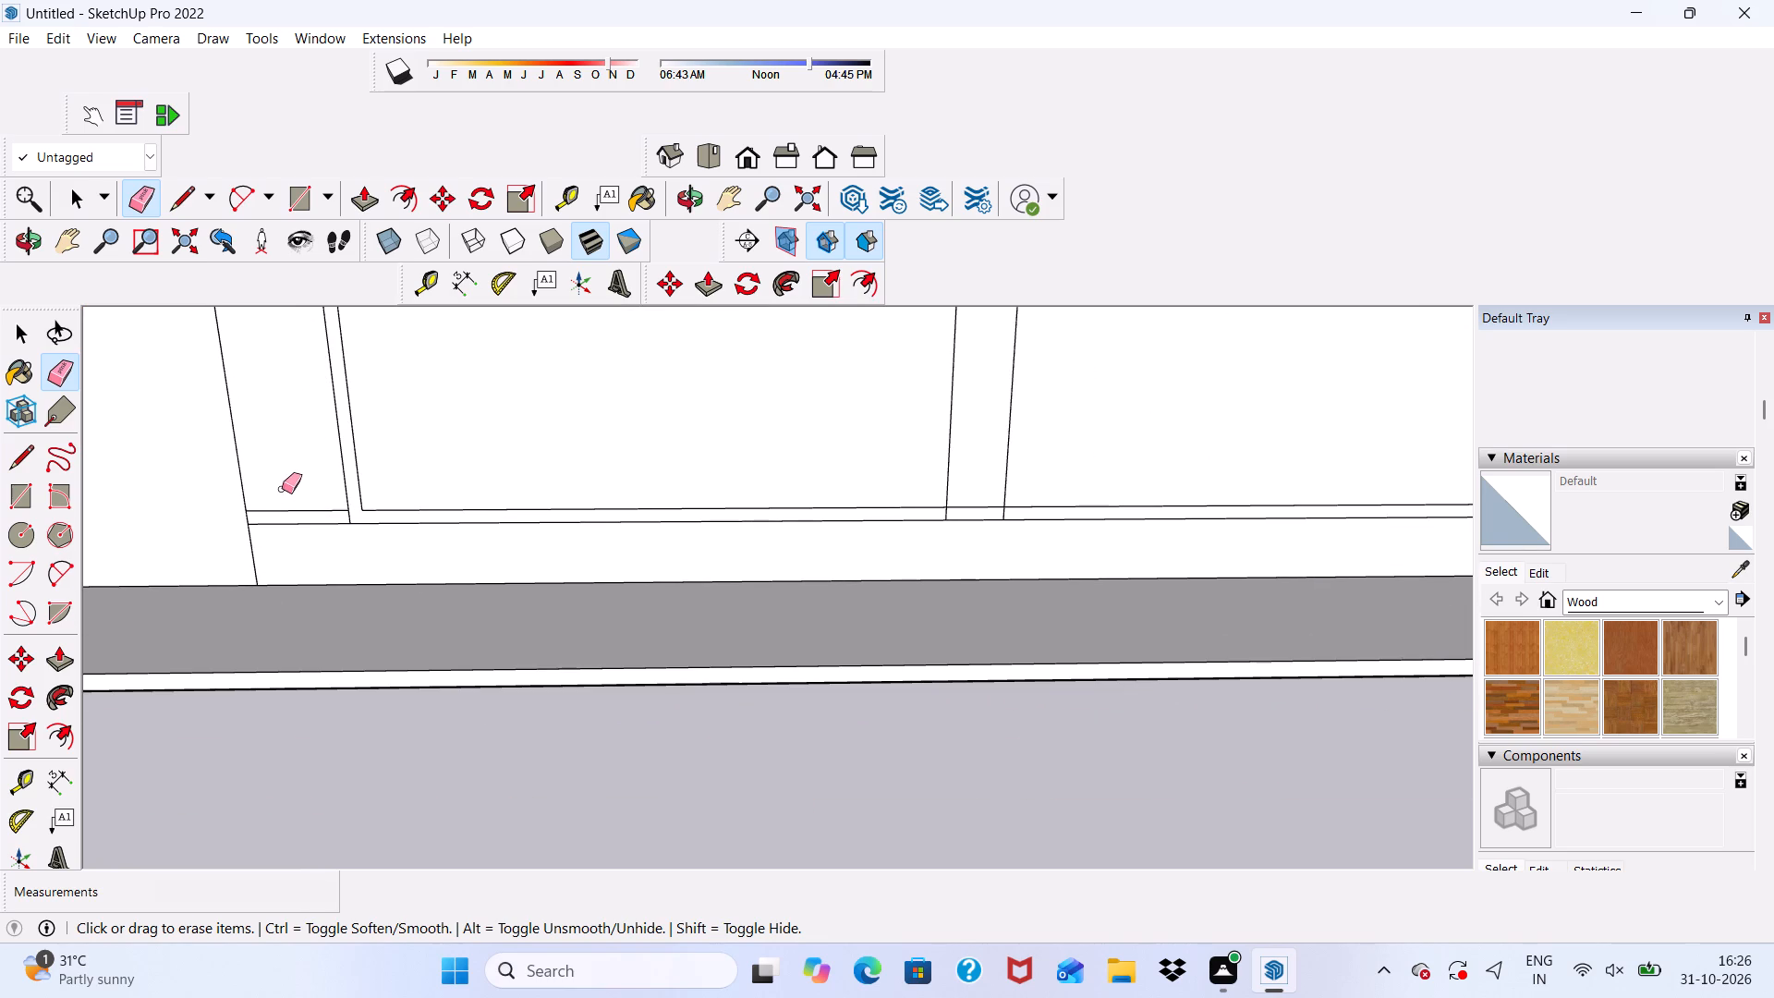
{"action": "left_click_drag", "start_coordinate": [282, 489], "coordinate": [294, 535]}
Erase the new line's segment between the two edges of the central divider.
{"action": "scroll", "coordinate": [298, 514], "scroll_direction": "down", "scroll_amount": 12}
{"action": "middle_click_drag", "start_coordinate": [384, 531], "coordinate": [384, 487]}
{"action": "scroll", "coordinate": [470, 494], "scroll_direction": "up", "scroll_amount": 6}
{"action": "scroll", "coordinate": [662, 478], "scroll_direction": "up", "scroll_amount": 9}
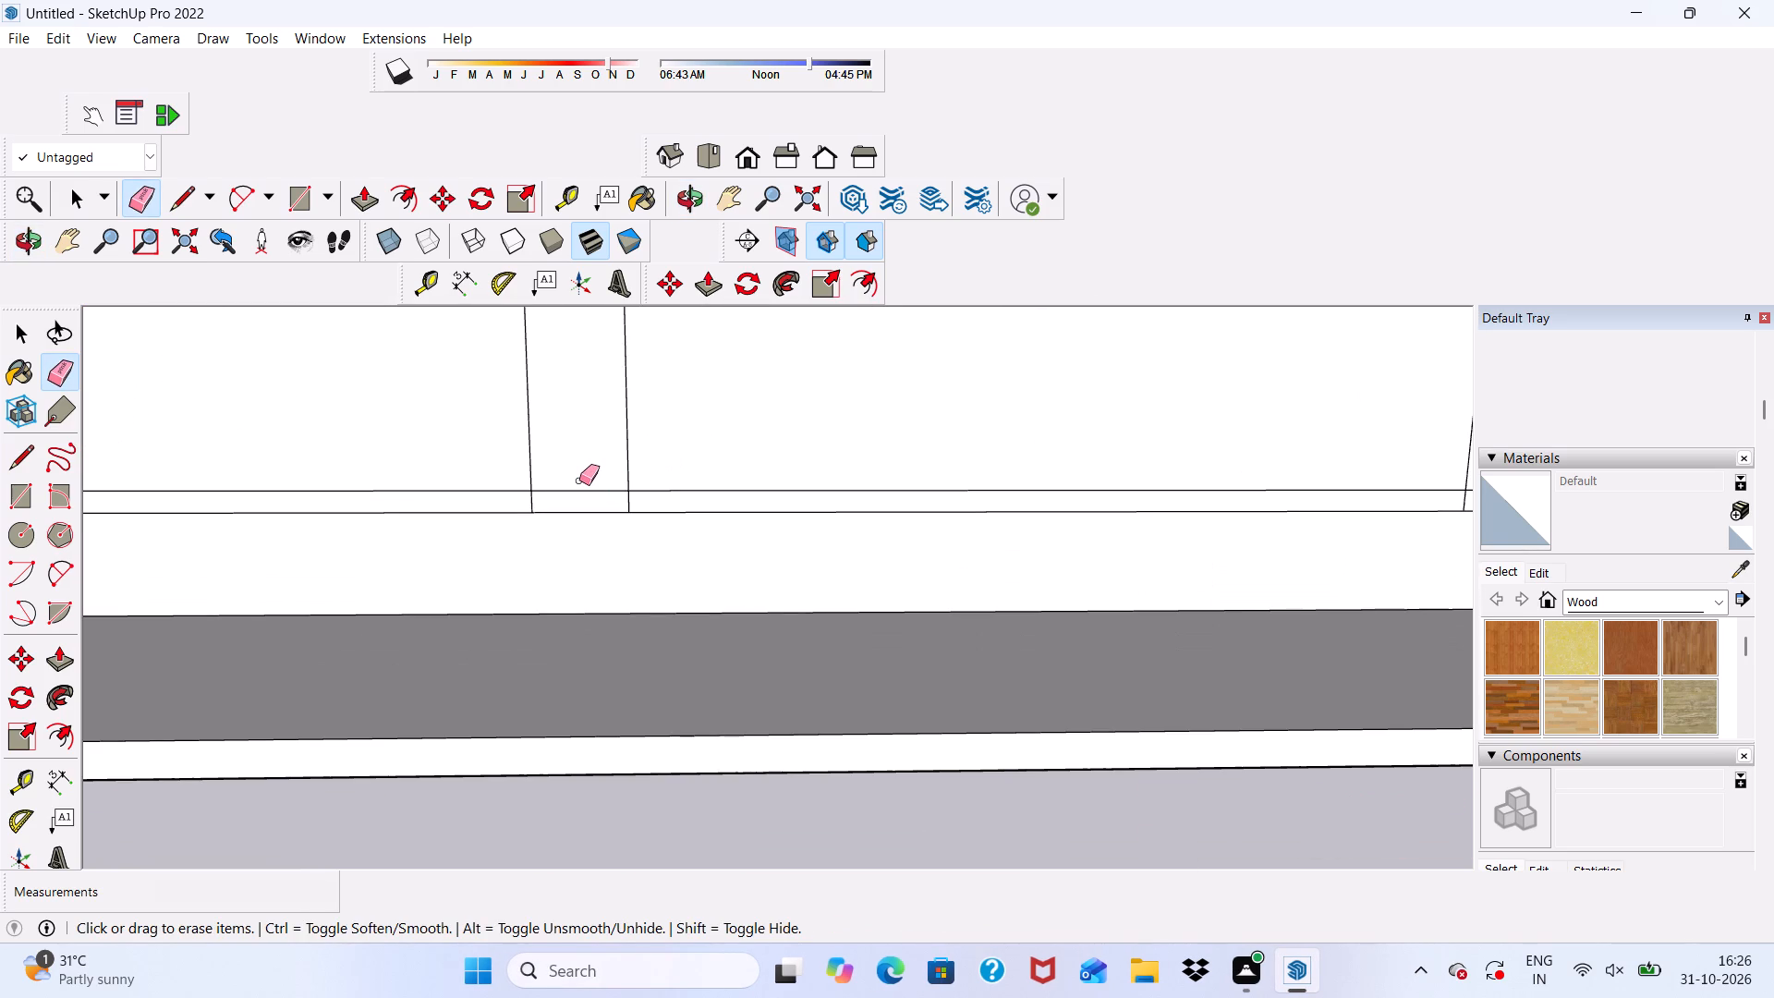
{"action": "scroll", "coordinate": [579, 481], "scroll_direction": "up", "scroll_amount": 5}
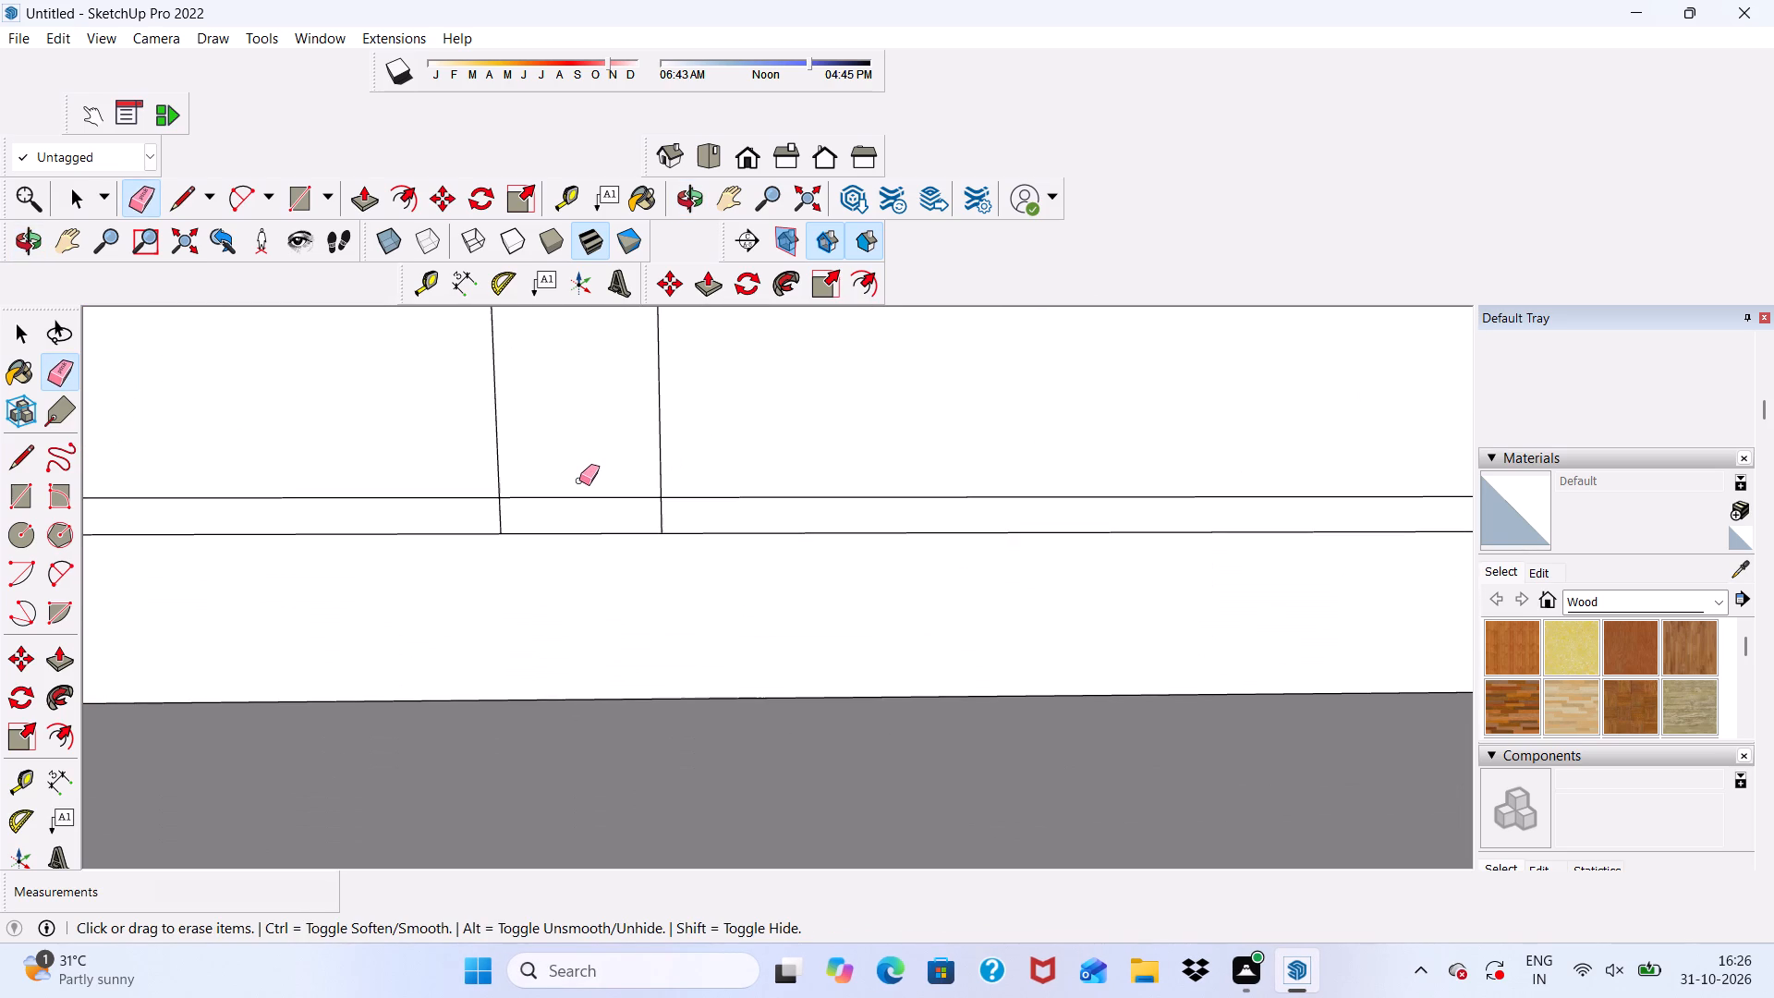
{"action": "left_click_drag", "start_coordinate": [579, 481], "coordinate": [579, 493]}
{"action": "left_click", "coordinate": [548, 499]}
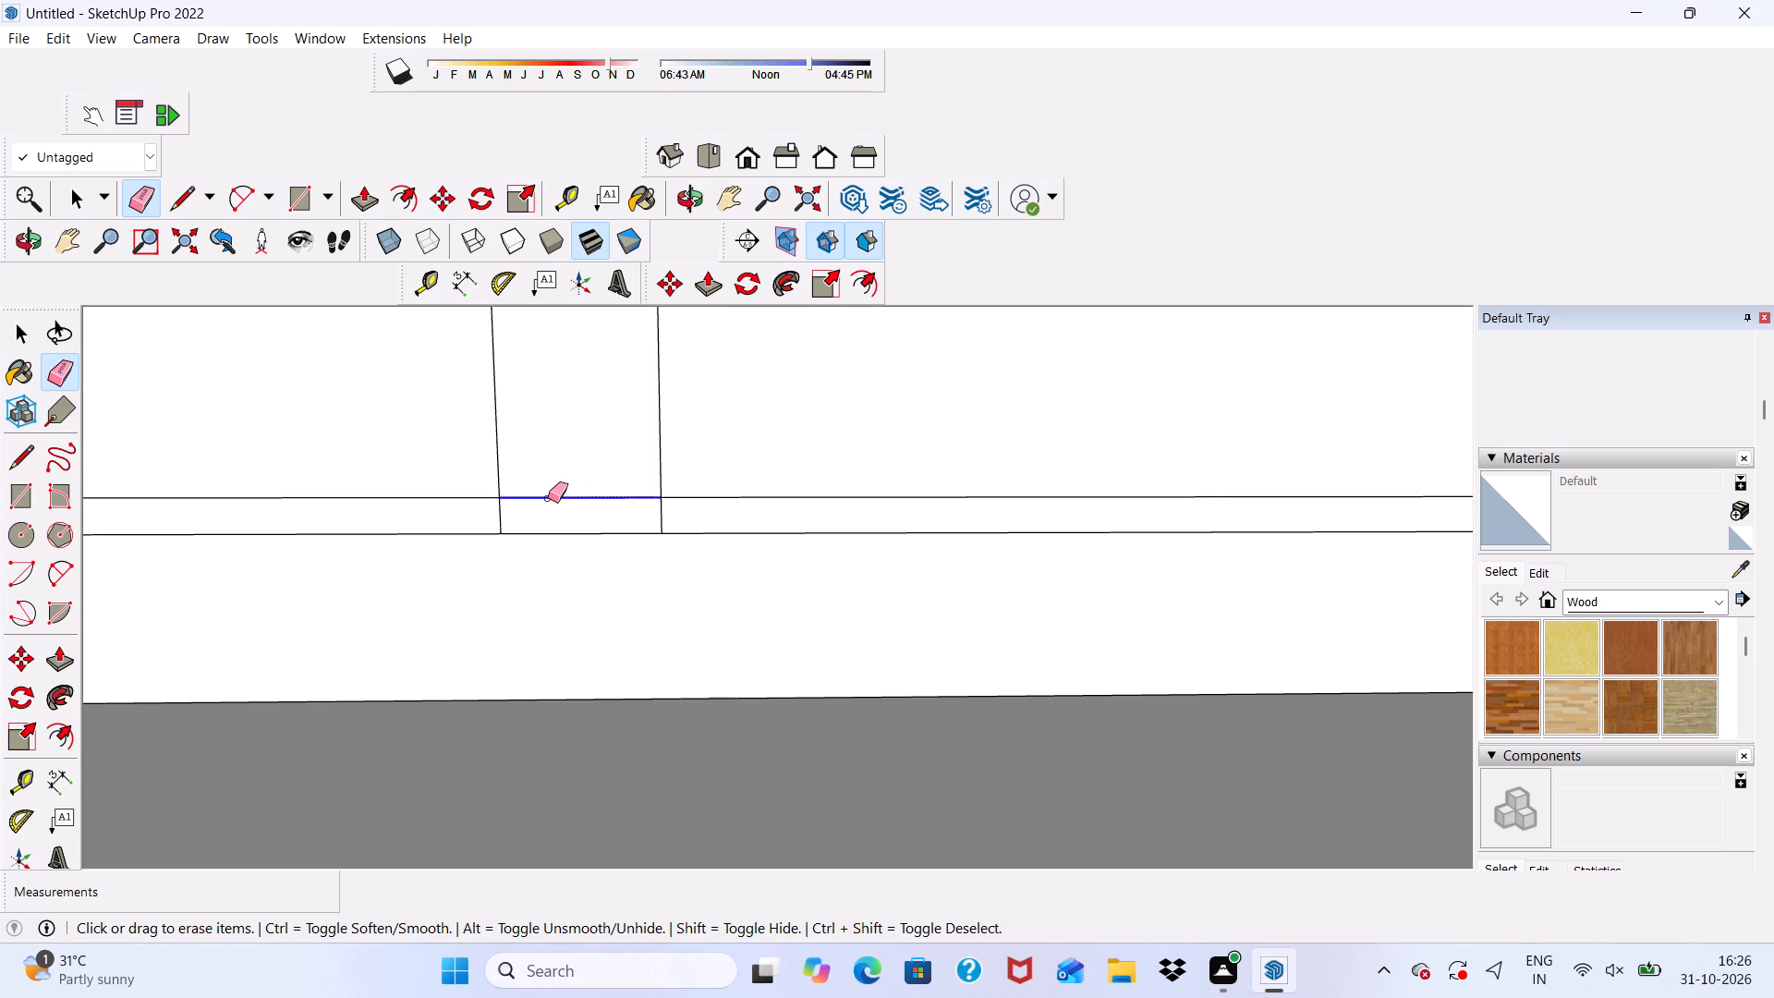
Erase the line segments crossing the right side strip and the stubs at the inner frame's bottom-right corner.
{"action": "scroll", "coordinate": [547, 498], "scroll_direction": "down", "scroll_amount": 12}
{"action": "middle_click_drag", "start_coordinate": [614, 539], "coordinate": [521, 581]}
{"action": "scroll", "coordinate": [828, 578], "scroll_direction": "up", "scroll_amount": 5}
{"action": "scroll", "coordinate": [1105, 574], "scroll_direction": "down", "scroll_amount": 1}
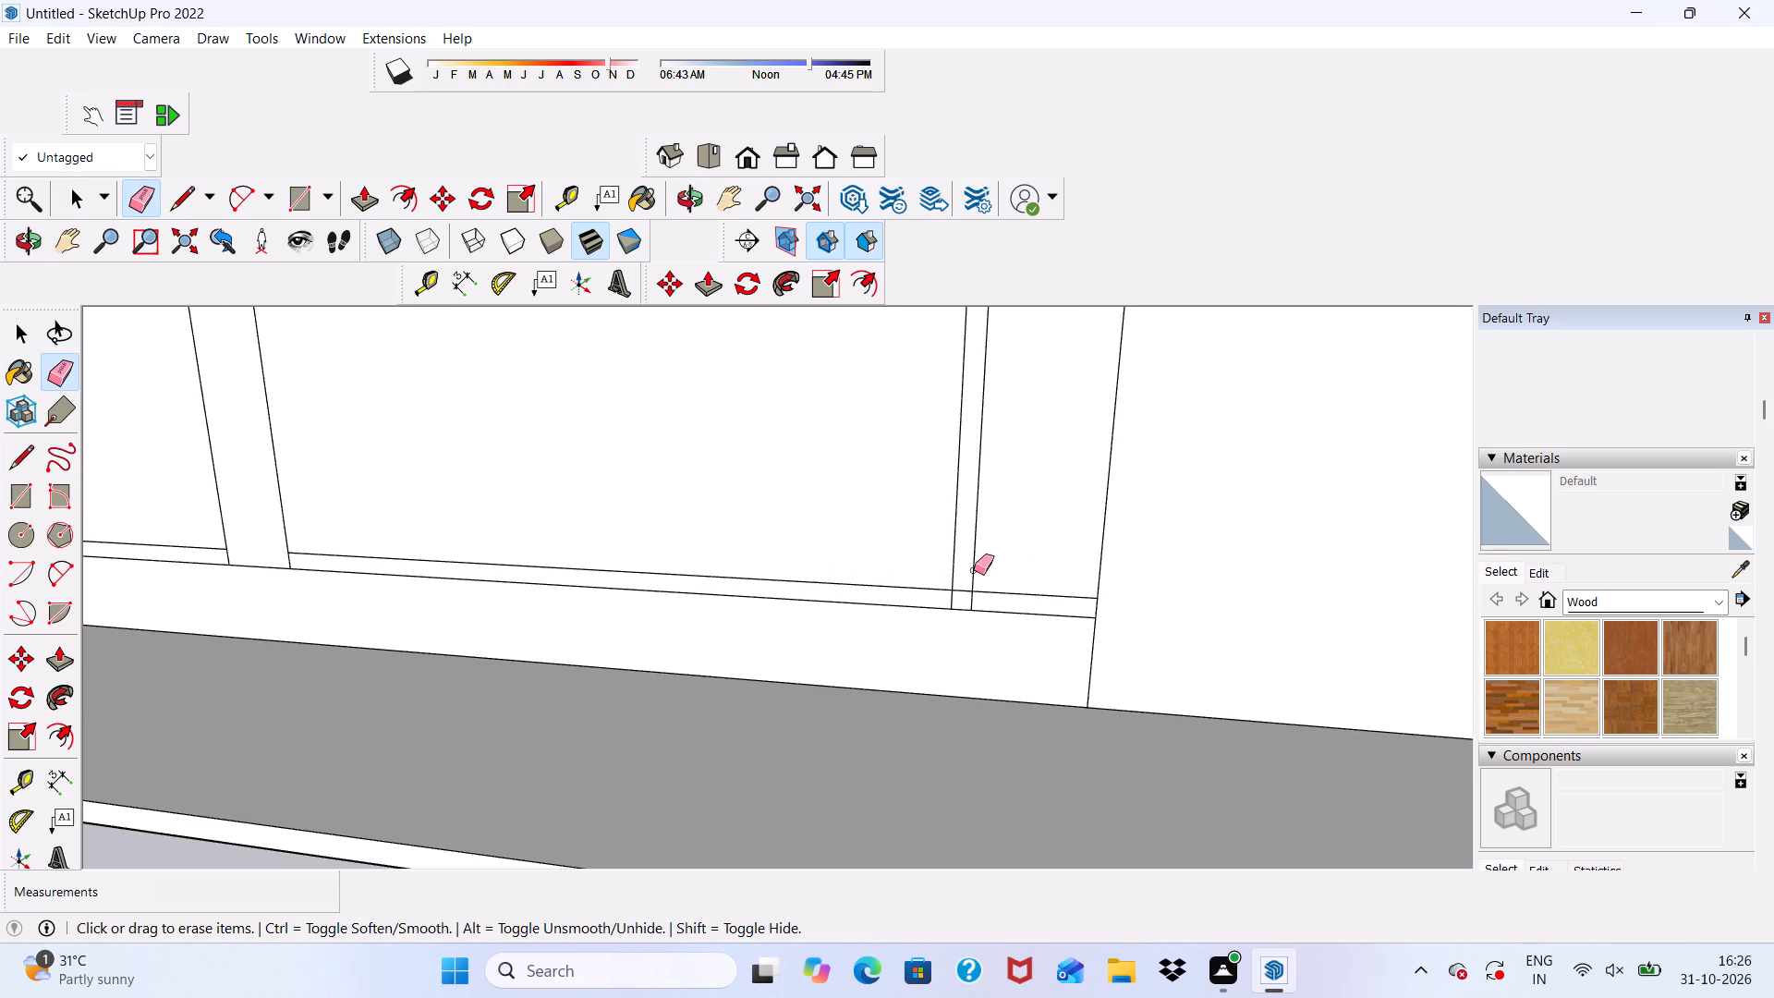
{"action": "left_click_drag", "start_coordinate": [1044, 577], "coordinate": [1031, 624]}
{"action": "scroll", "coordinate": [1029, 574], "scroll_direction": "down", "scroll_amount": 9}
{"action": "scroll", "coordinate": [979, 612], "scroll_direction": "up", "scroll_amount": 10}
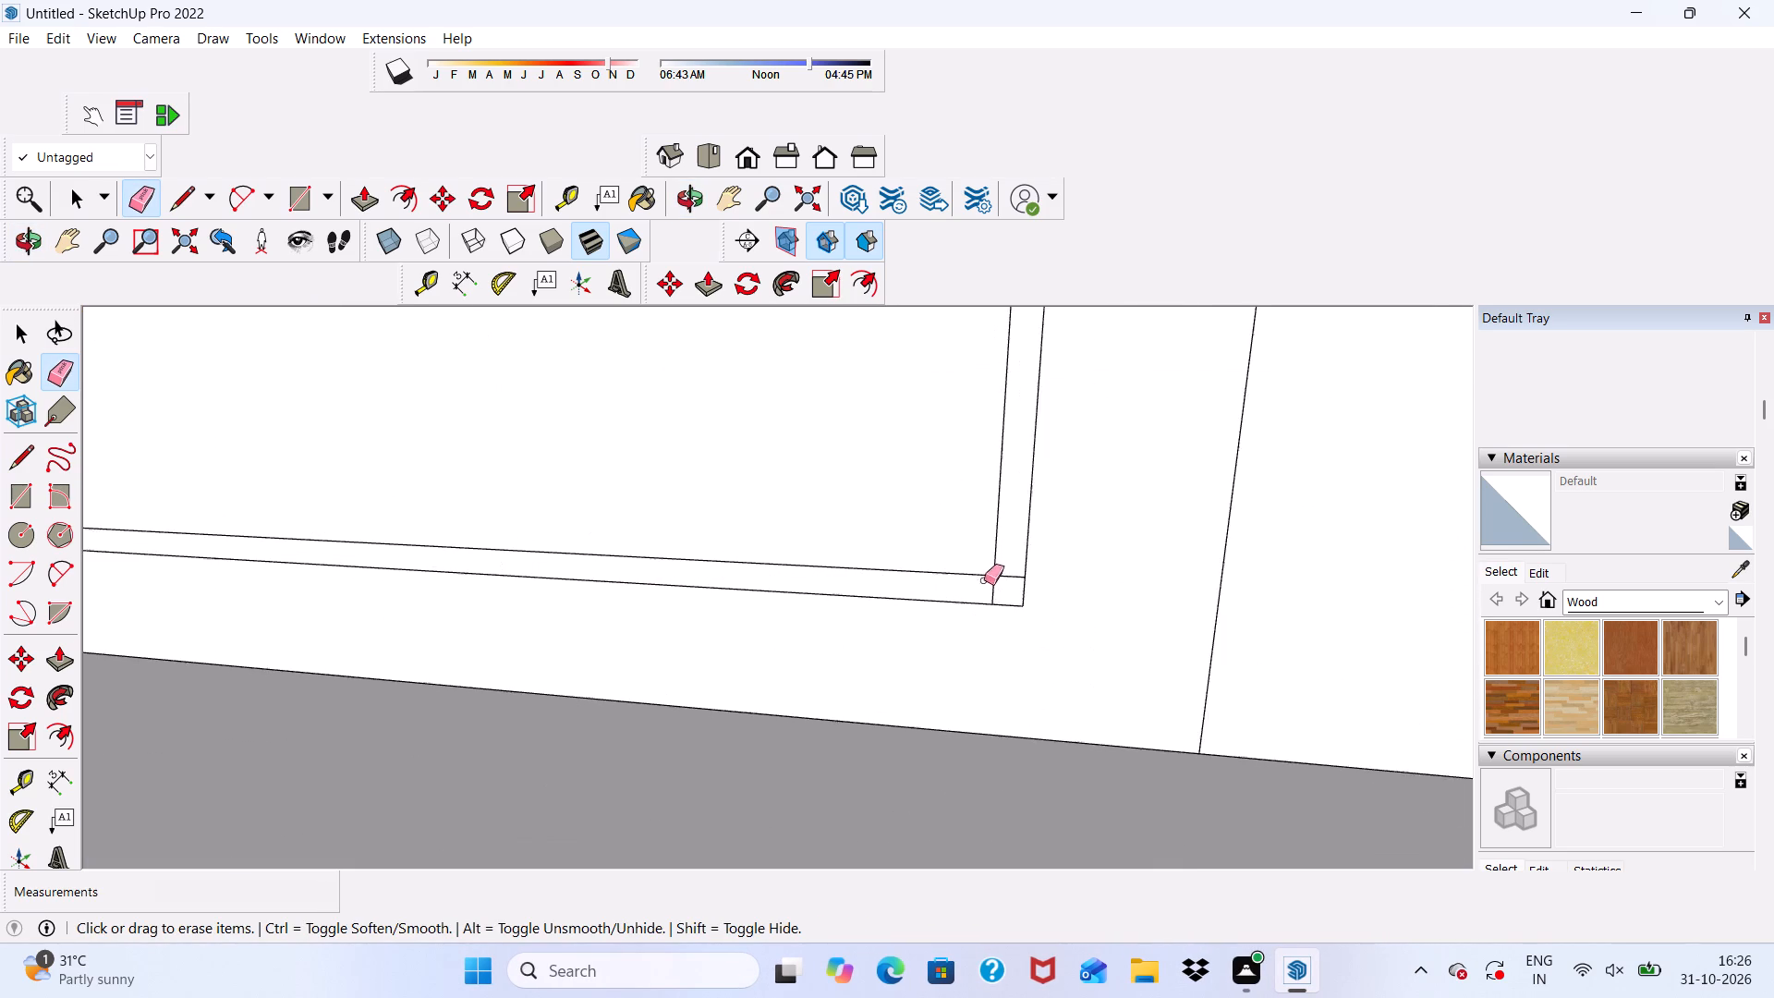
{"action": "scroll", "coordinate": [984, 580], "scroll_direction": "up", "scroll_amount": 7}
{"action": "left_click_drag", "start_coordinate": [1002, 571], "coordinate": [979, 597]}
{"action": "scroll", "coordinate": [981, 575], "scroll_direction": "down", "scroll_amount": 7}
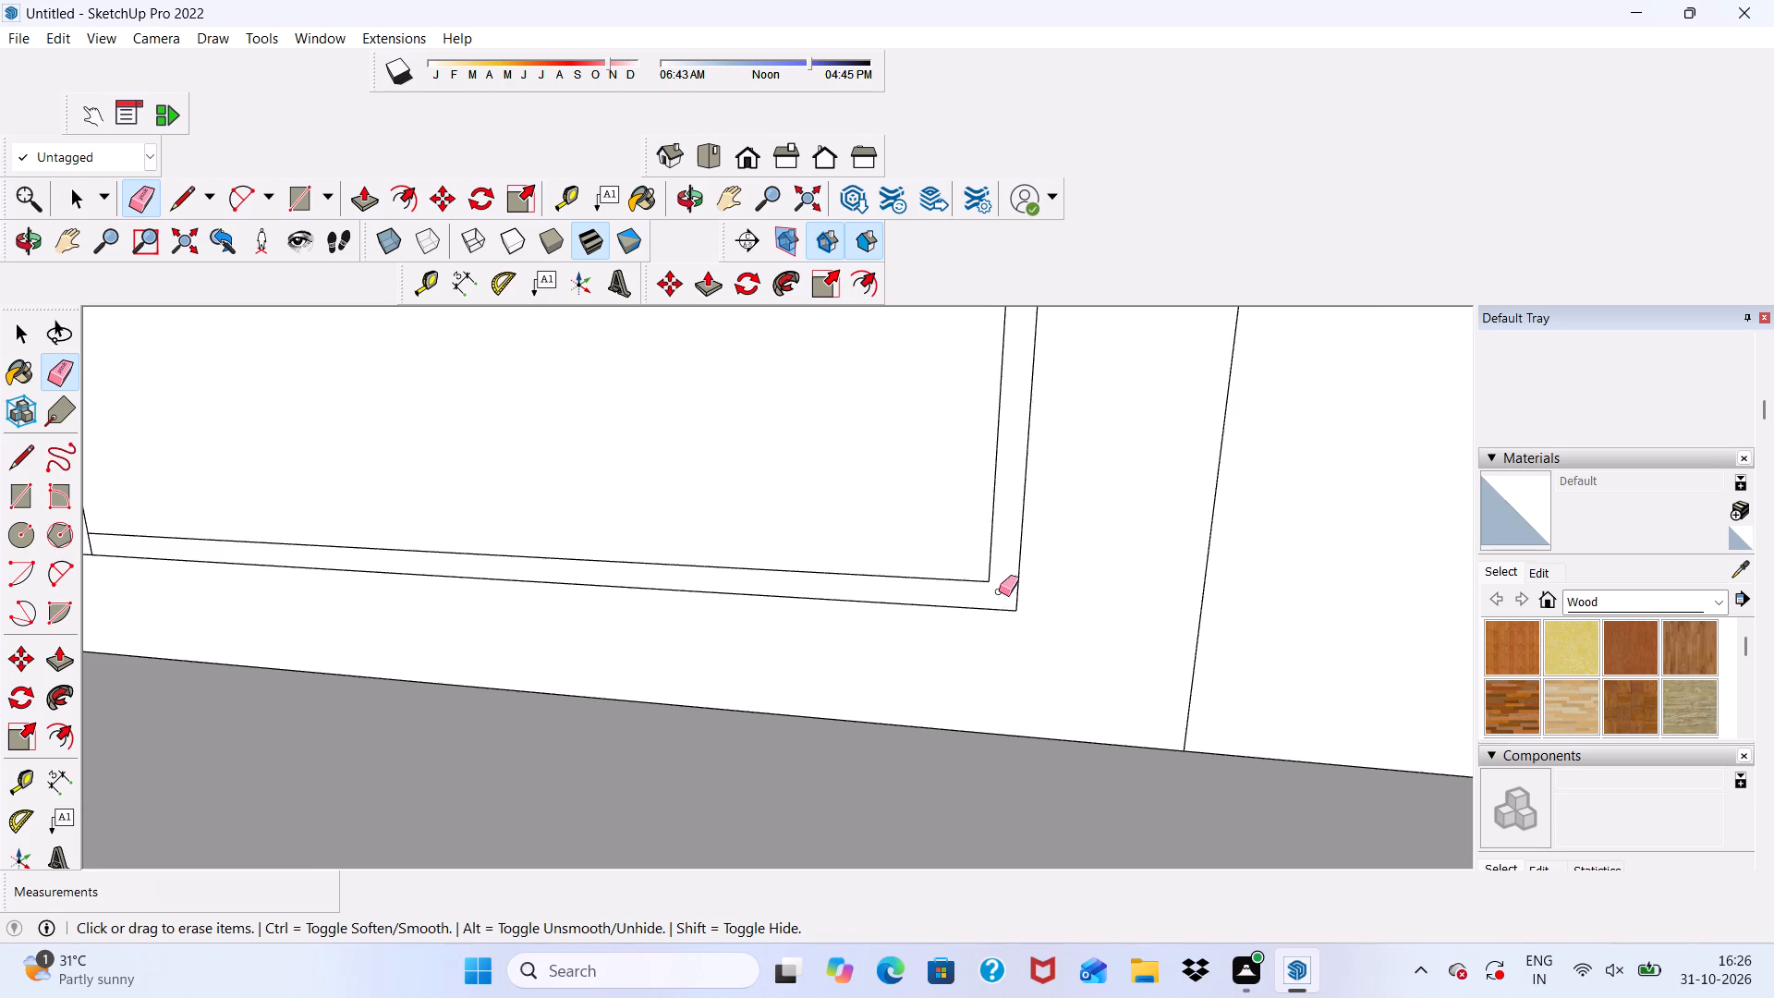
Draw a slat rectangle about 11' by 2 1/4" along the left panel's top, from its inner corner to the divider.
{"action": "scroll", "coordinate": [999, 591], "scroll_direction": "down", "scroll_amount": 14}
{"action": "scroll", "coordinate": [645, 427], "scroll_direction": "up", "scroll_amount": 6}
{"action": "middle_click_drag", "start_coordinate": [631, 450], "coordinate": [687, 417]}
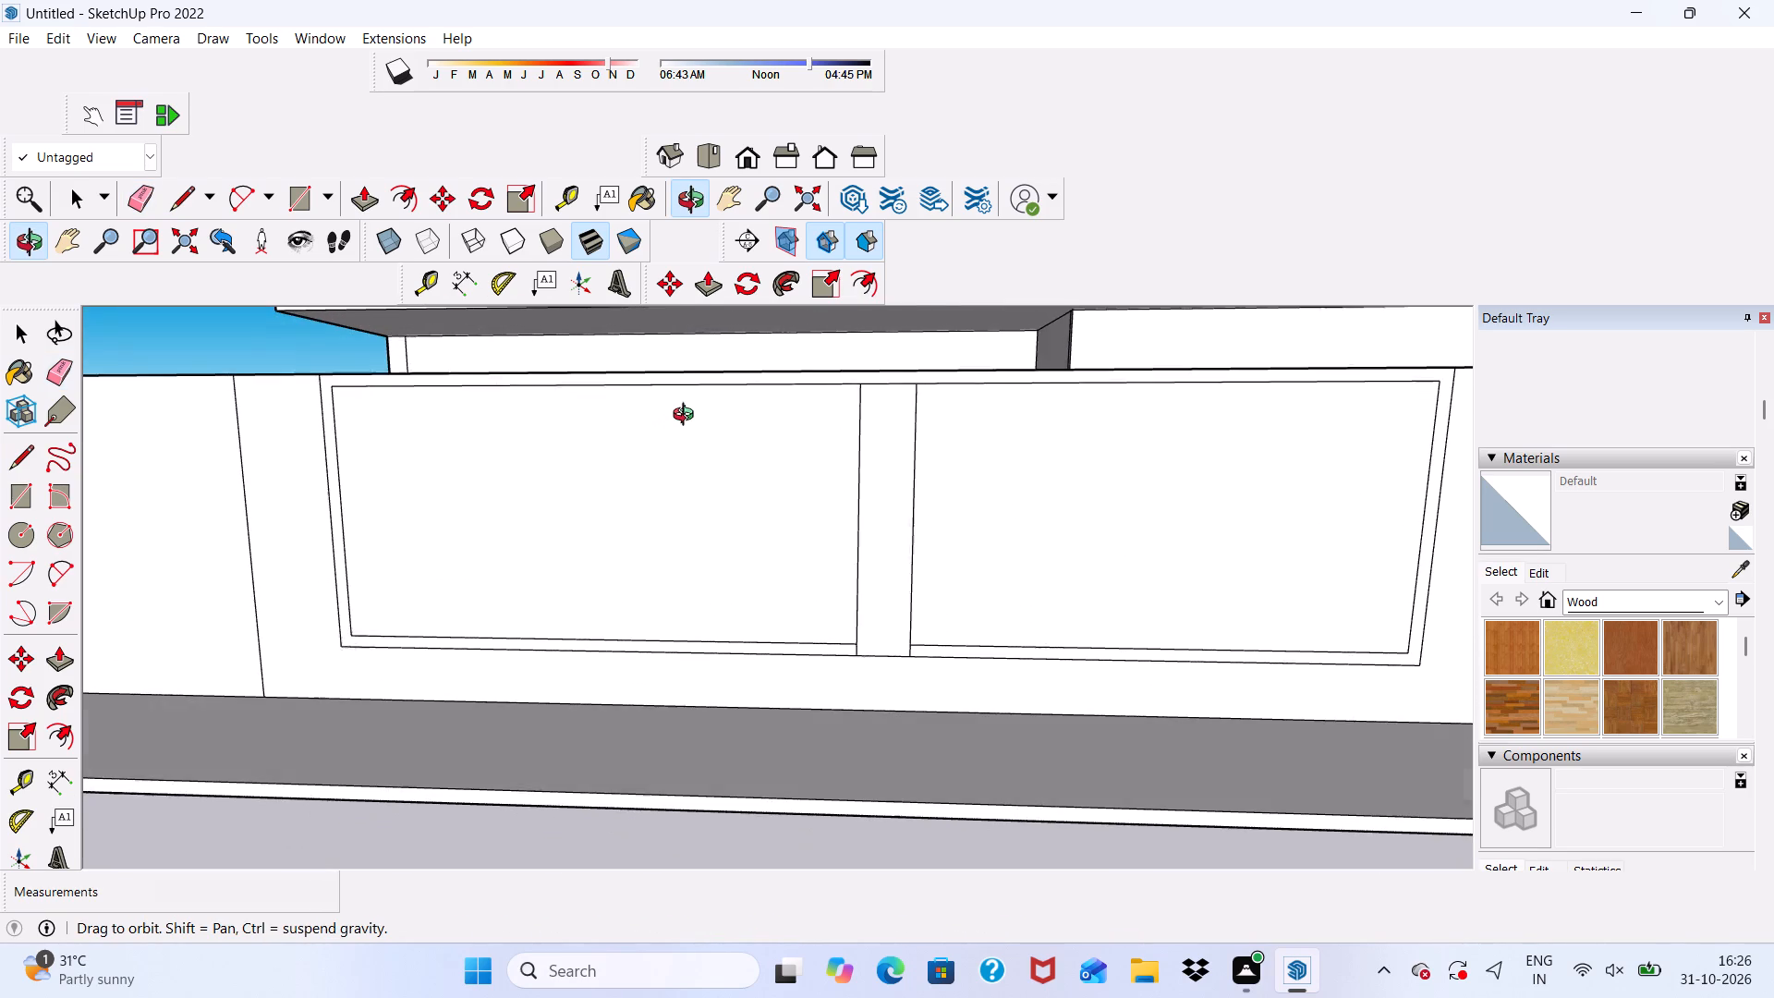
{"action": "middle_click_drag", "start_coordinate": [687, 417], "coordinate": [705, 437]}
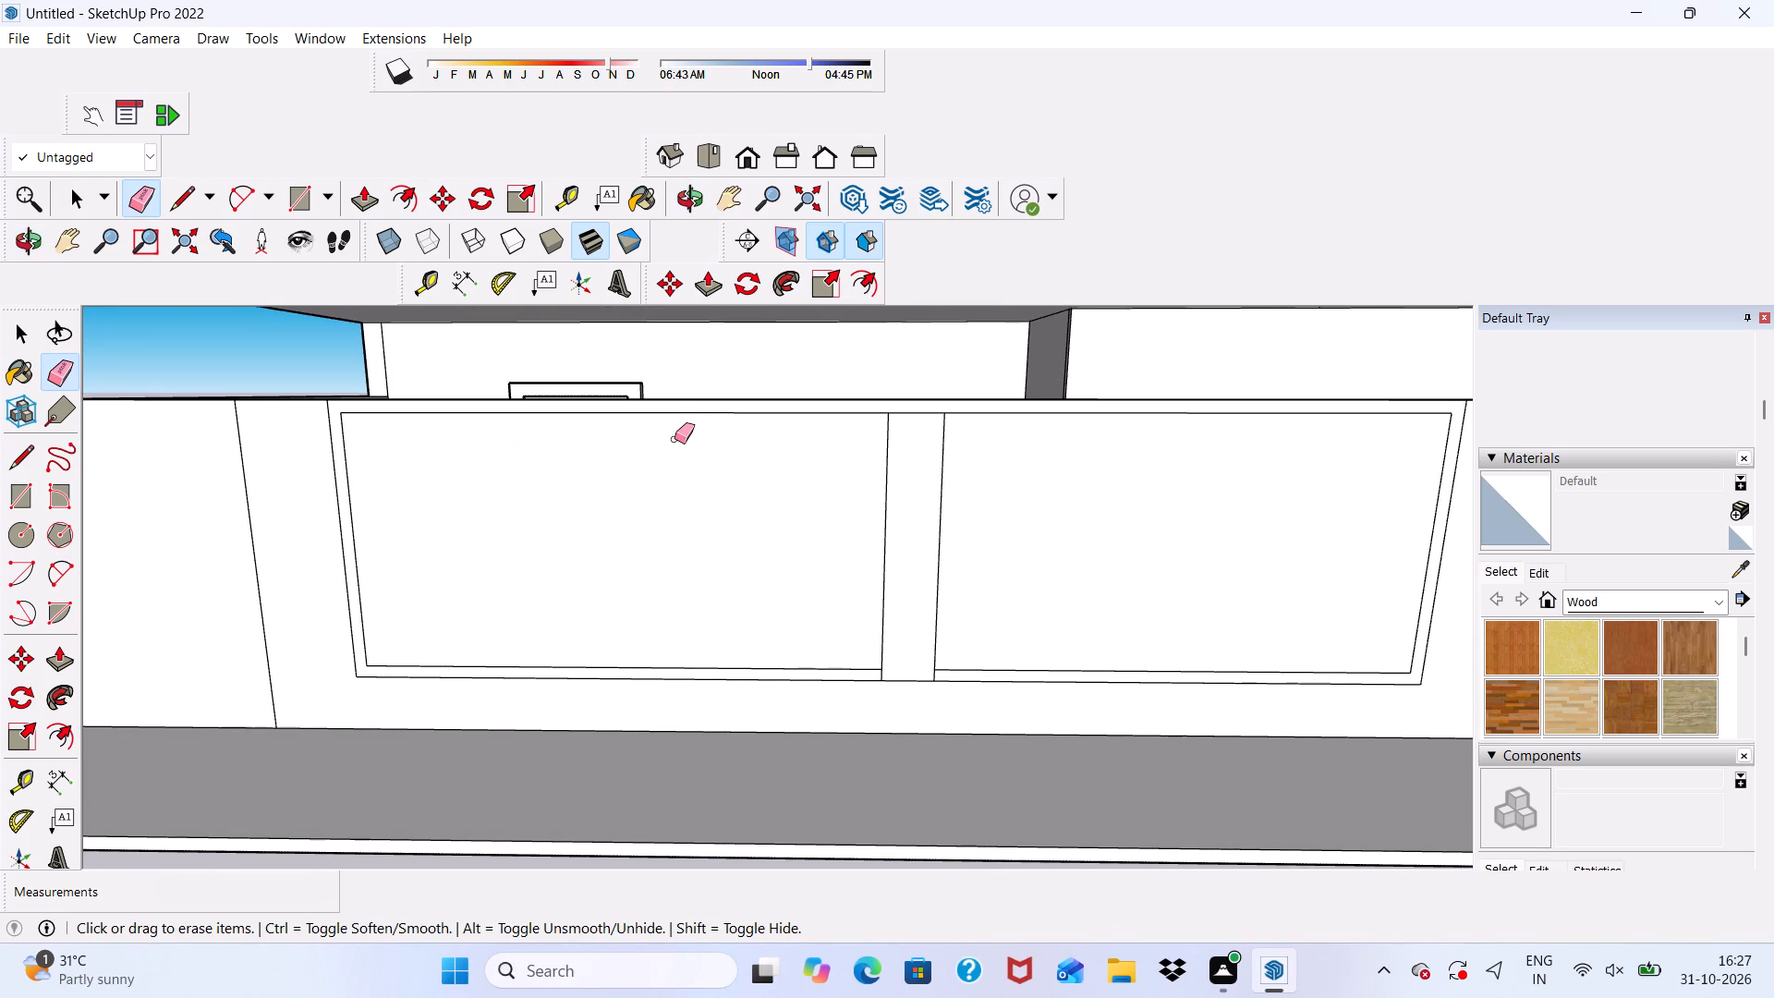
{"action": "key", "text": "space"}
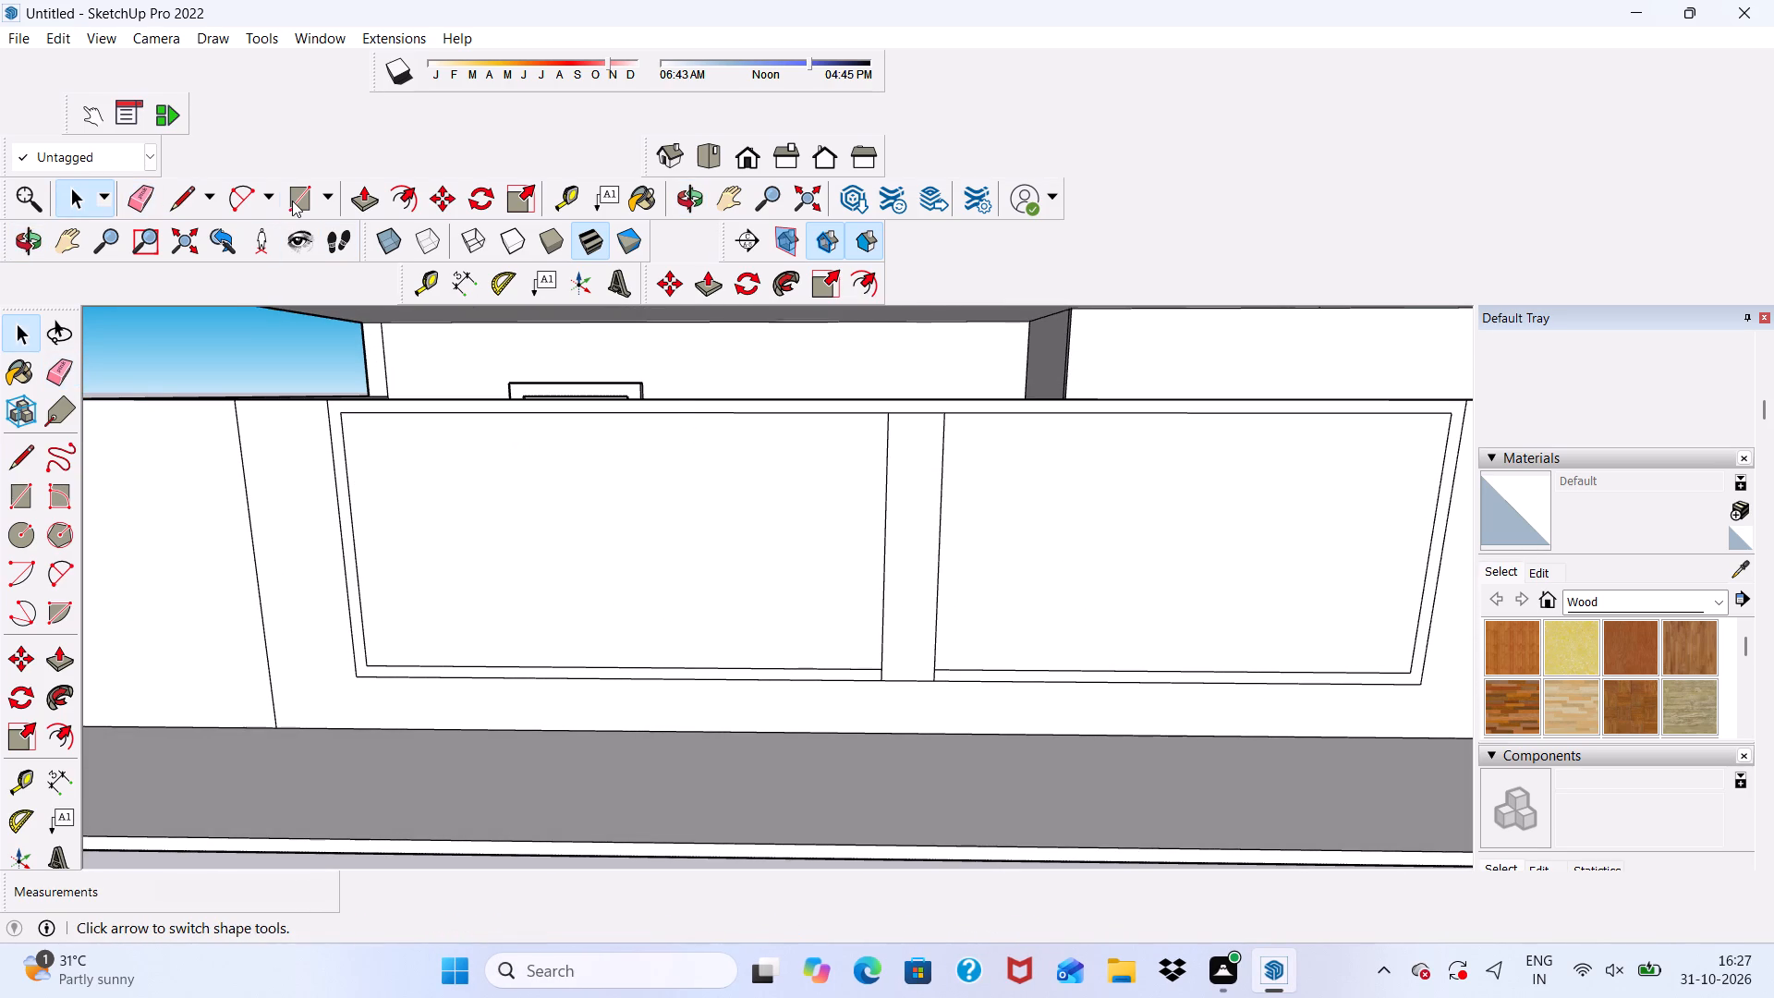
{"action": "left_click", "coordinate": [292, 201]}
{"action": "scroll", "coordinate": [362, 458], "scroll_direction": "up", "scroll_amount": 9}
{"action": "scroll", "coordinate": [377, 380], "scroll_direction": "up", "scroll_amount": 4}
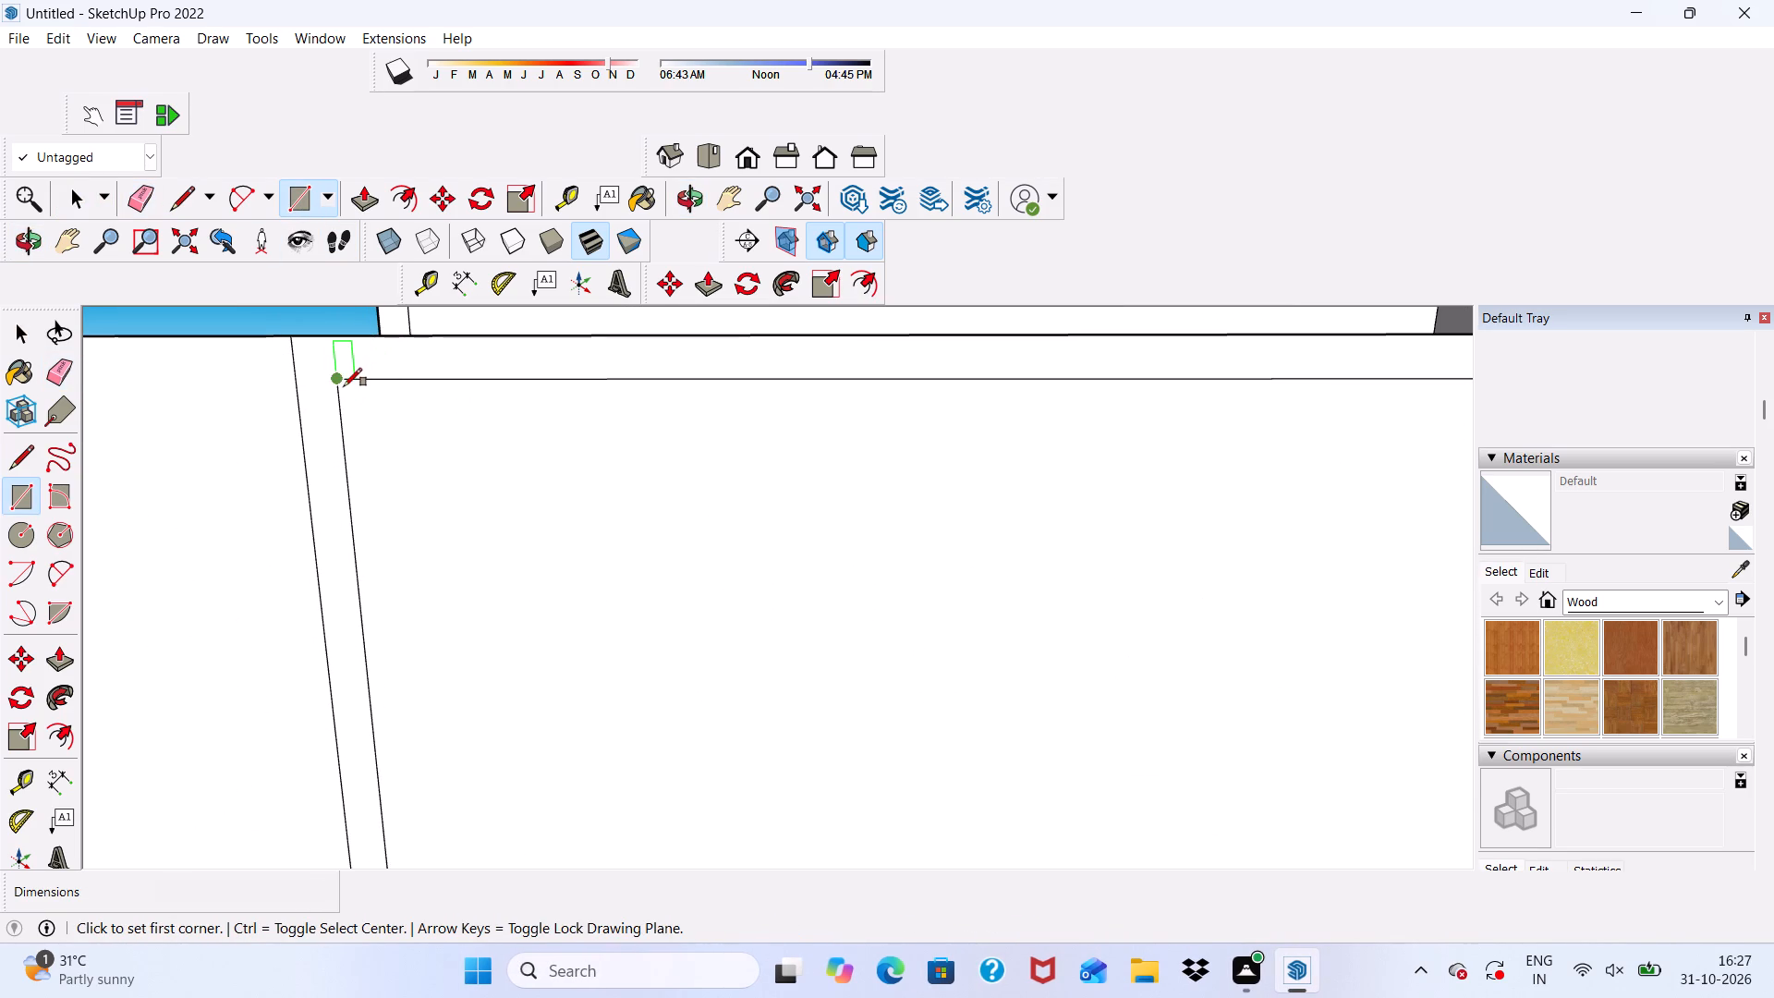
{"action": "left_click", "coordinate": [339, 385]}
{"action": "scroll", "coordinate": [406, 496], "scroll_direction": "down", "scroll_amount": 2}
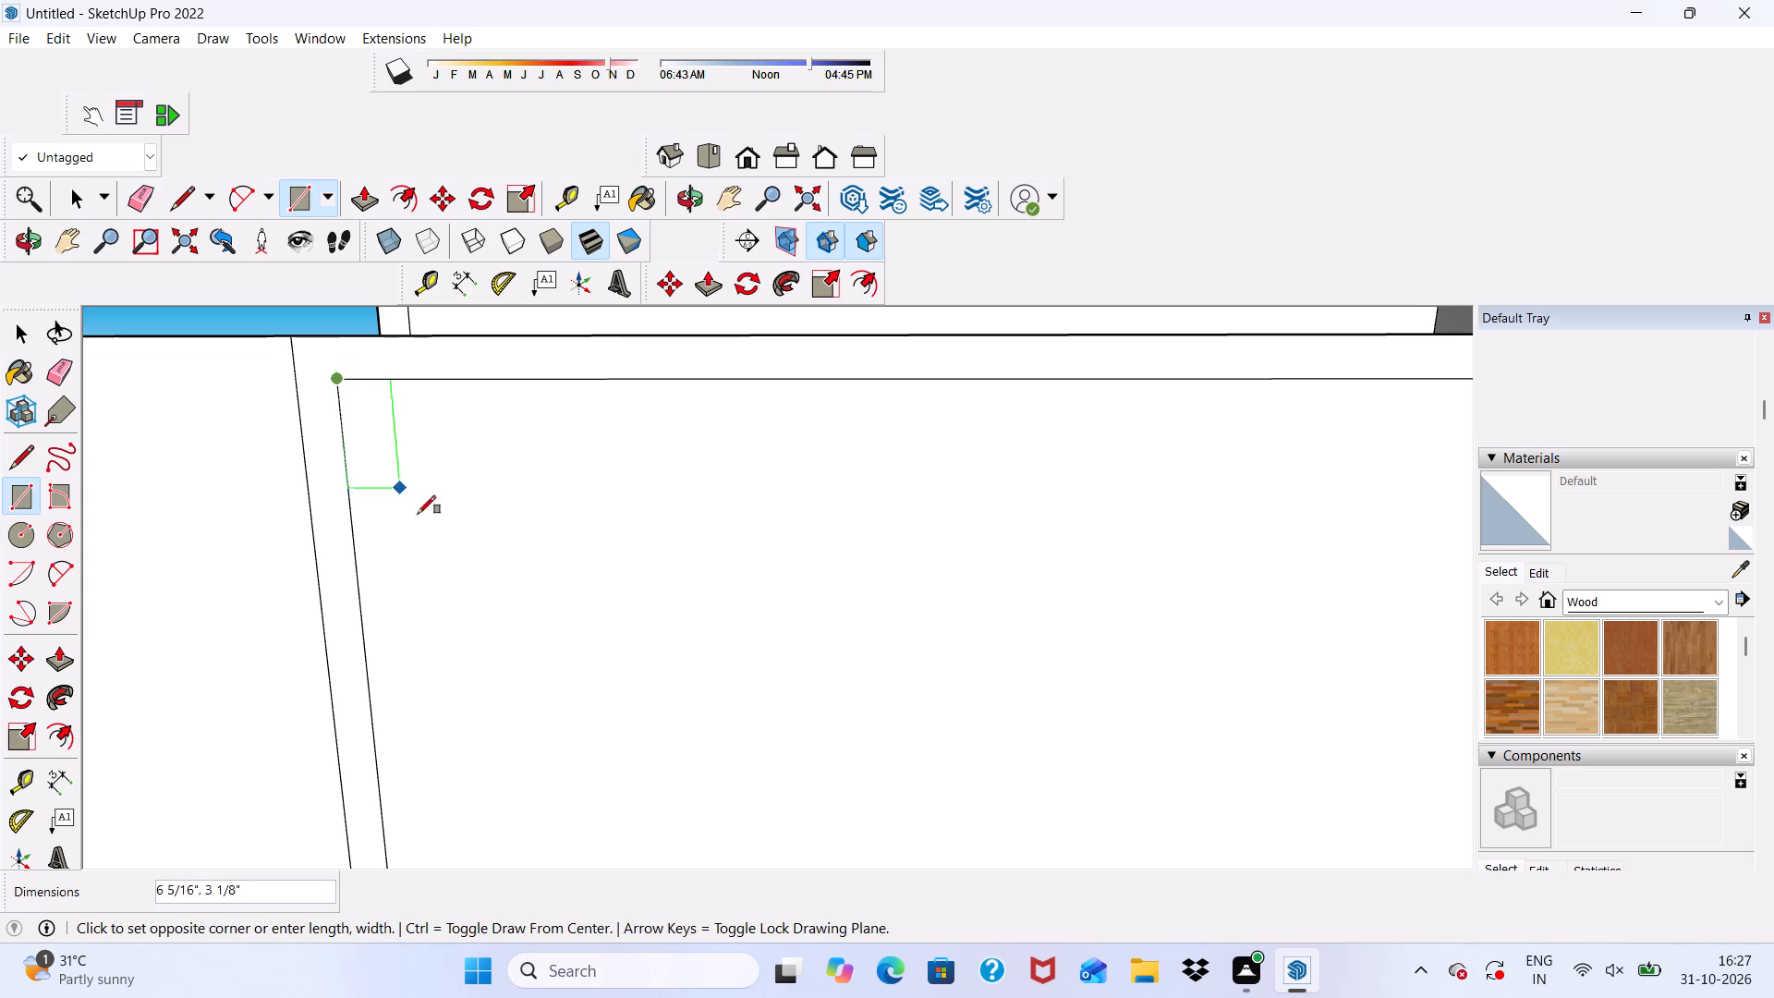
{"action": "scroll", "coordinate": [418, 514], "scroll_direction": "down", "scroll_amount": 10}
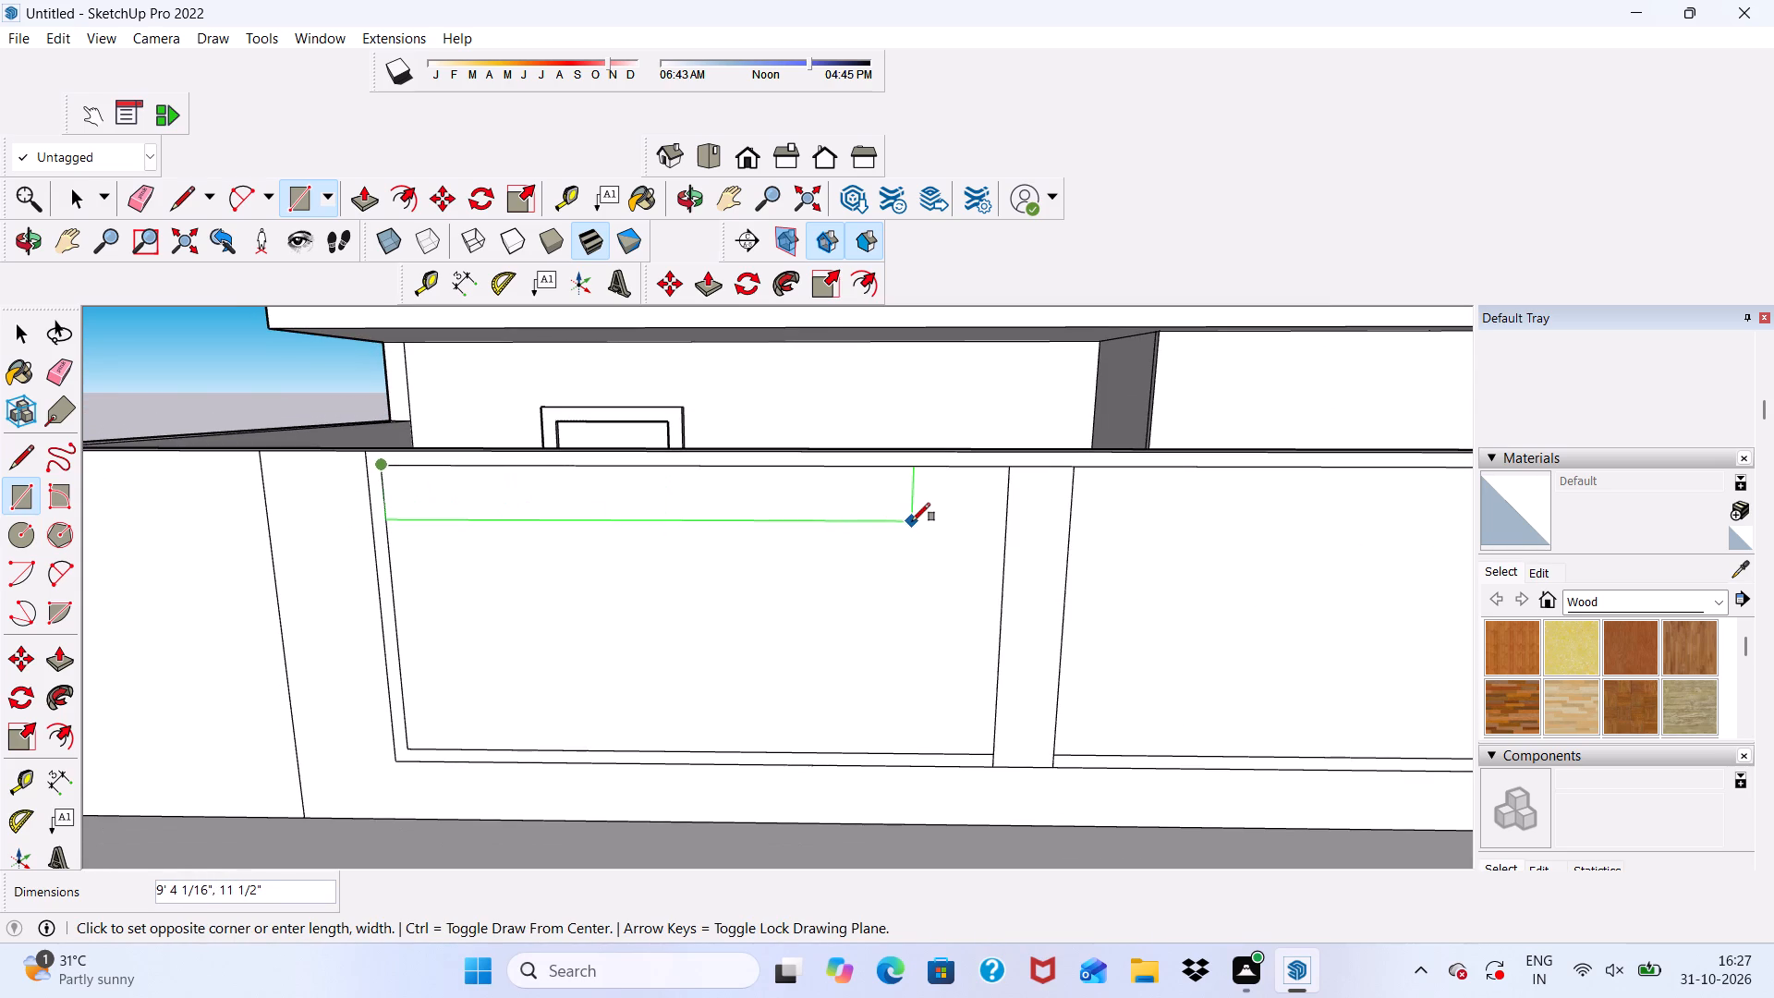
{"action": "scroll", "coordinate": [942, 501], "scroll_direction": "up", "scroll_amount": 7}
{"action": "scroll", "coordinate": [1031, 480], "scroll_direction": "up", "scroll_amount": 1}
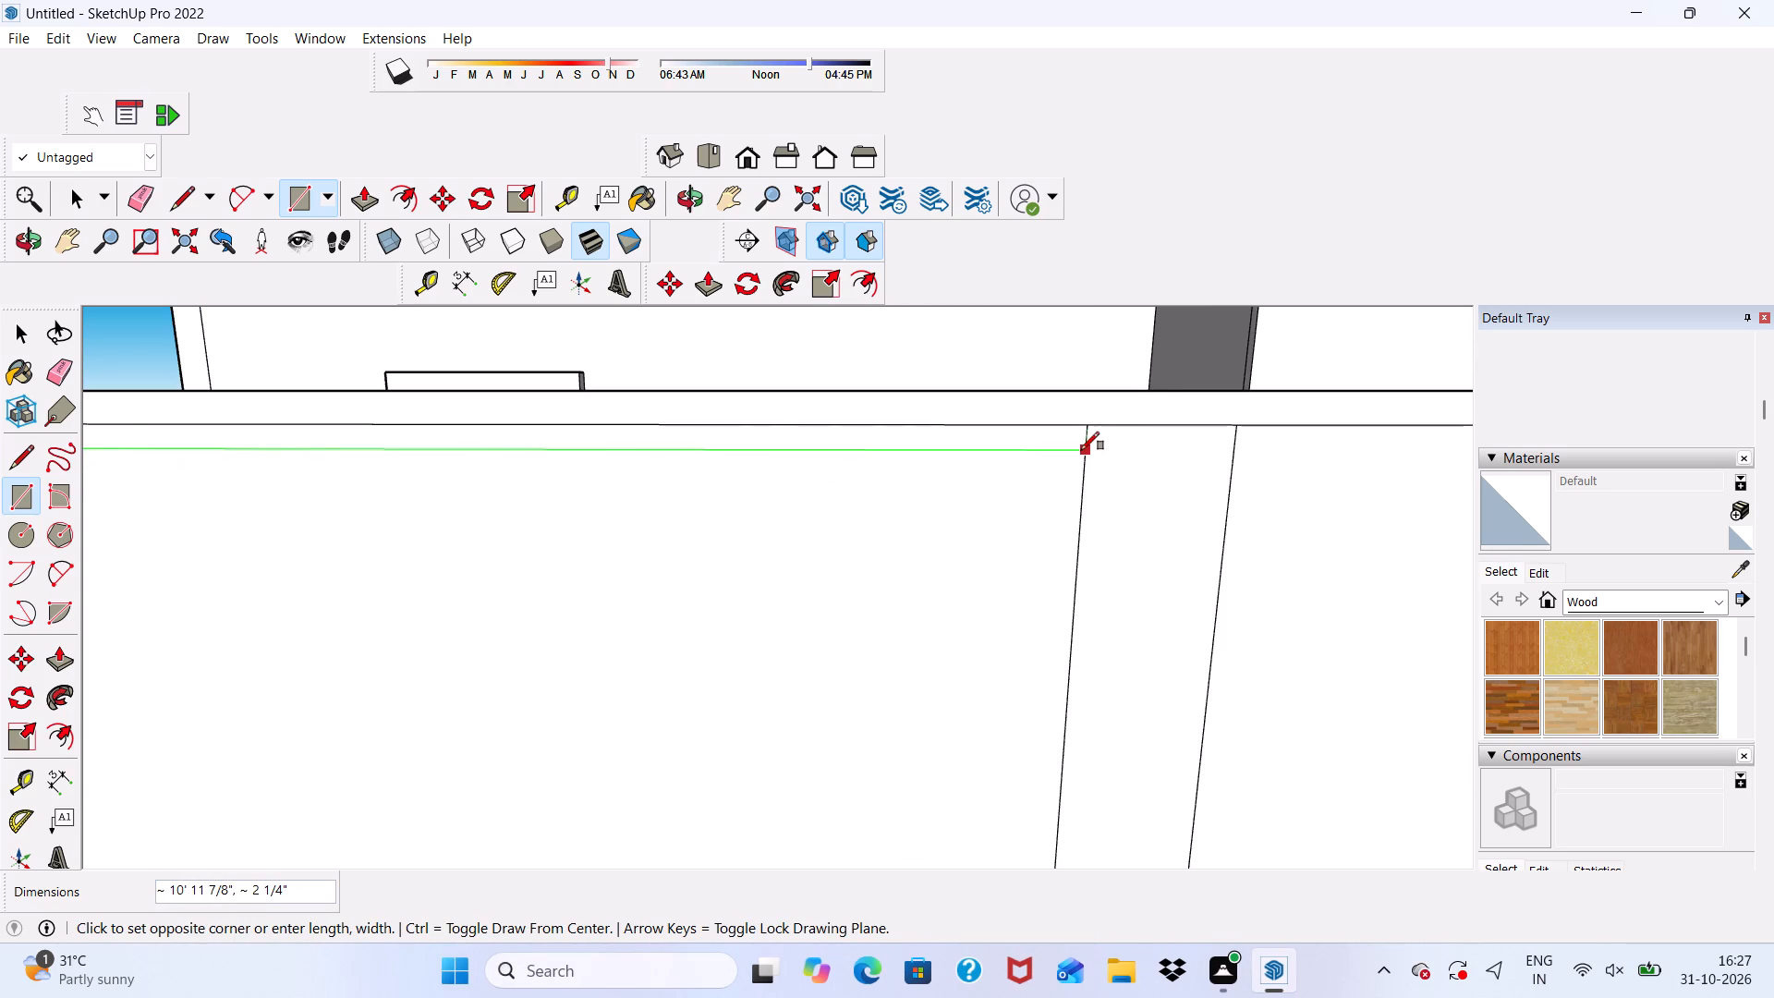
{"action": "left_click", "coordinate": [1080, 453]}
Copy the slat rectangle with its edges about 4 3/4" straight down the left panel.
{"action": "scroll", "coordinate": [1082, 442], "scroll_direction": "down", "scroll_amount": 7}
{"action": "middle_click_drag", "start_coordinate": [1014, 508], "coordinate": [997, 527]}
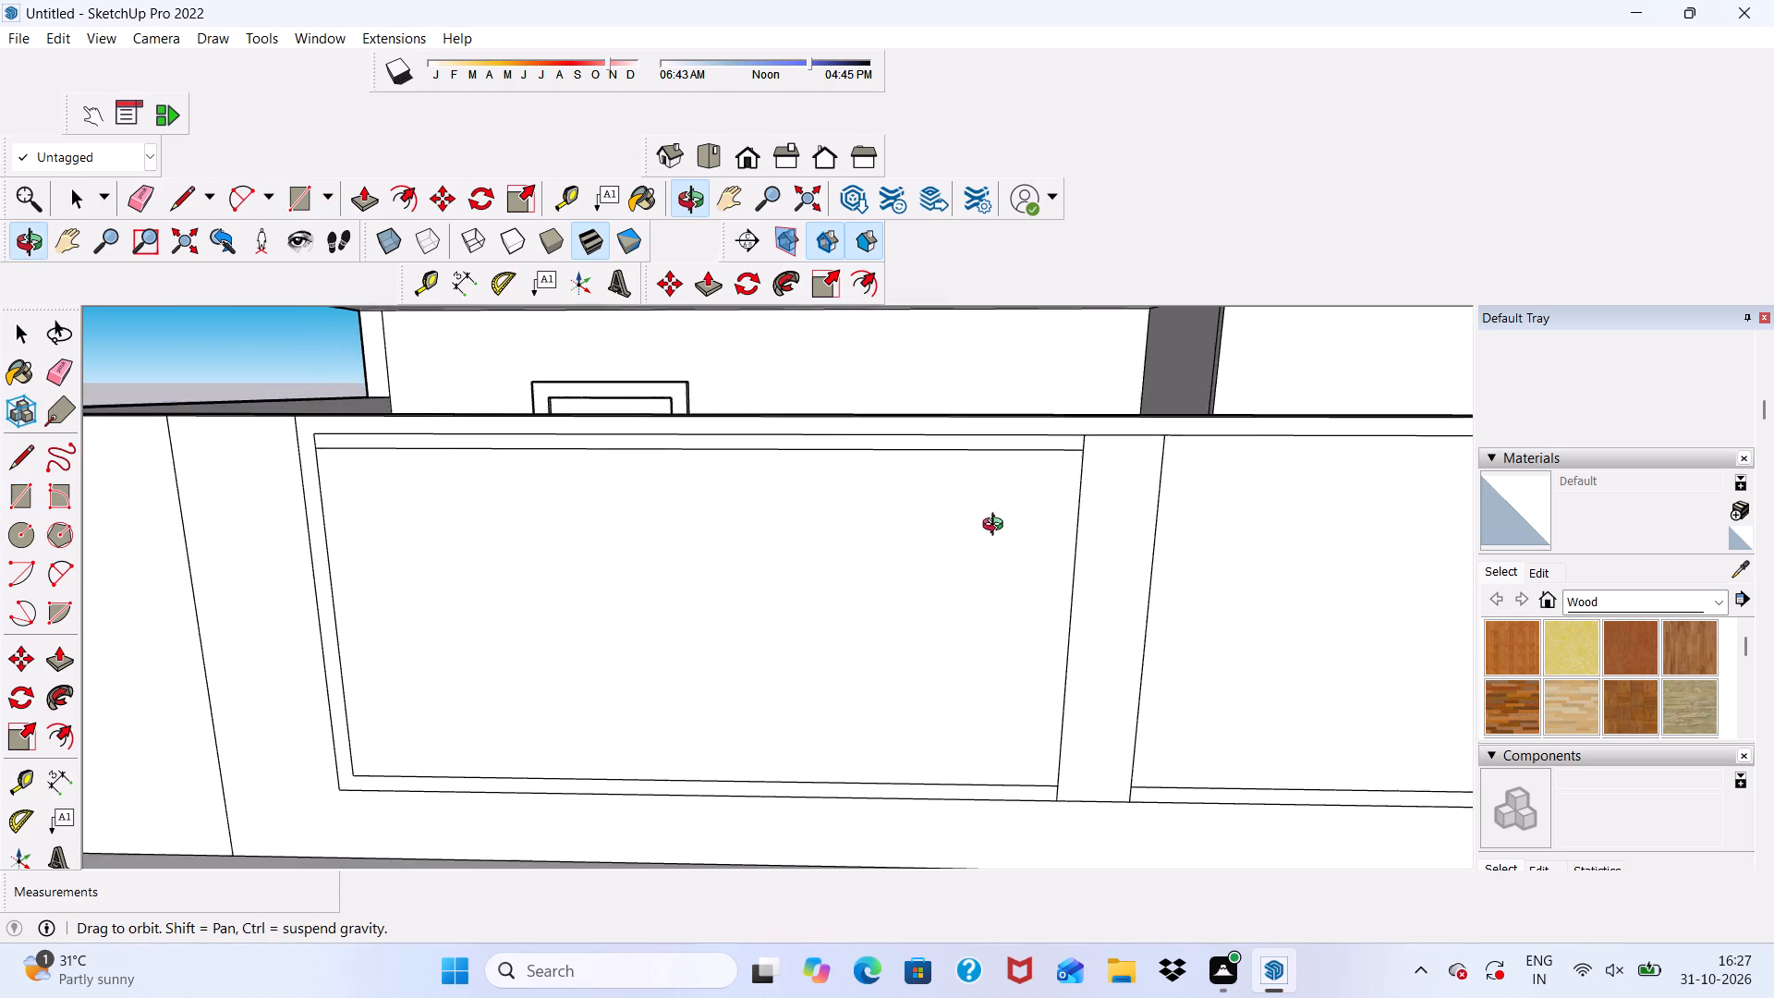
{"action": "middle_click_drag", "start_coordinate": [997, 527], "coordinate": [823, 575]}
{"action": "key", "text": "space"}
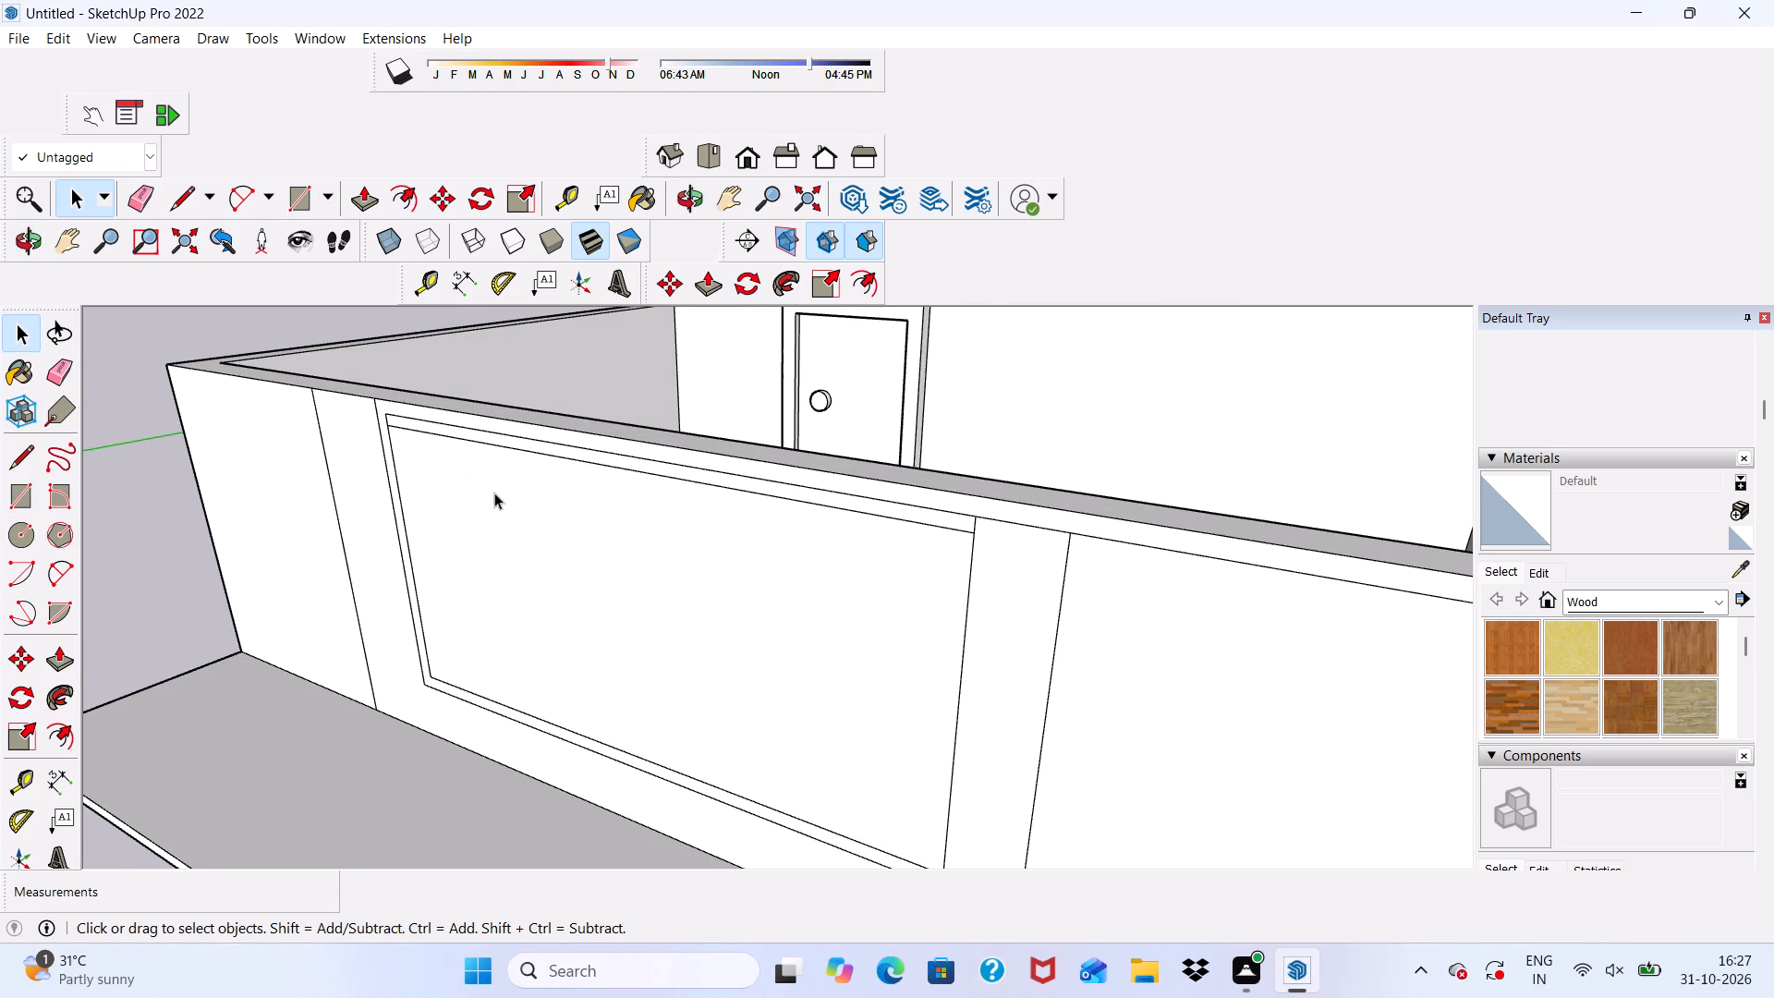
{"action": "scroll", "coordinate": [609, 451], "scroll_direction": "up", "scroll_amount": 5}
{"action": "middle_click_drag", "start_coordinate": [609, 453], "coordinate": [626, 433]}
{"action": "scroll", "coordinate": [626, 433], "scroll_direction": "up", "scroll_amount": 4}
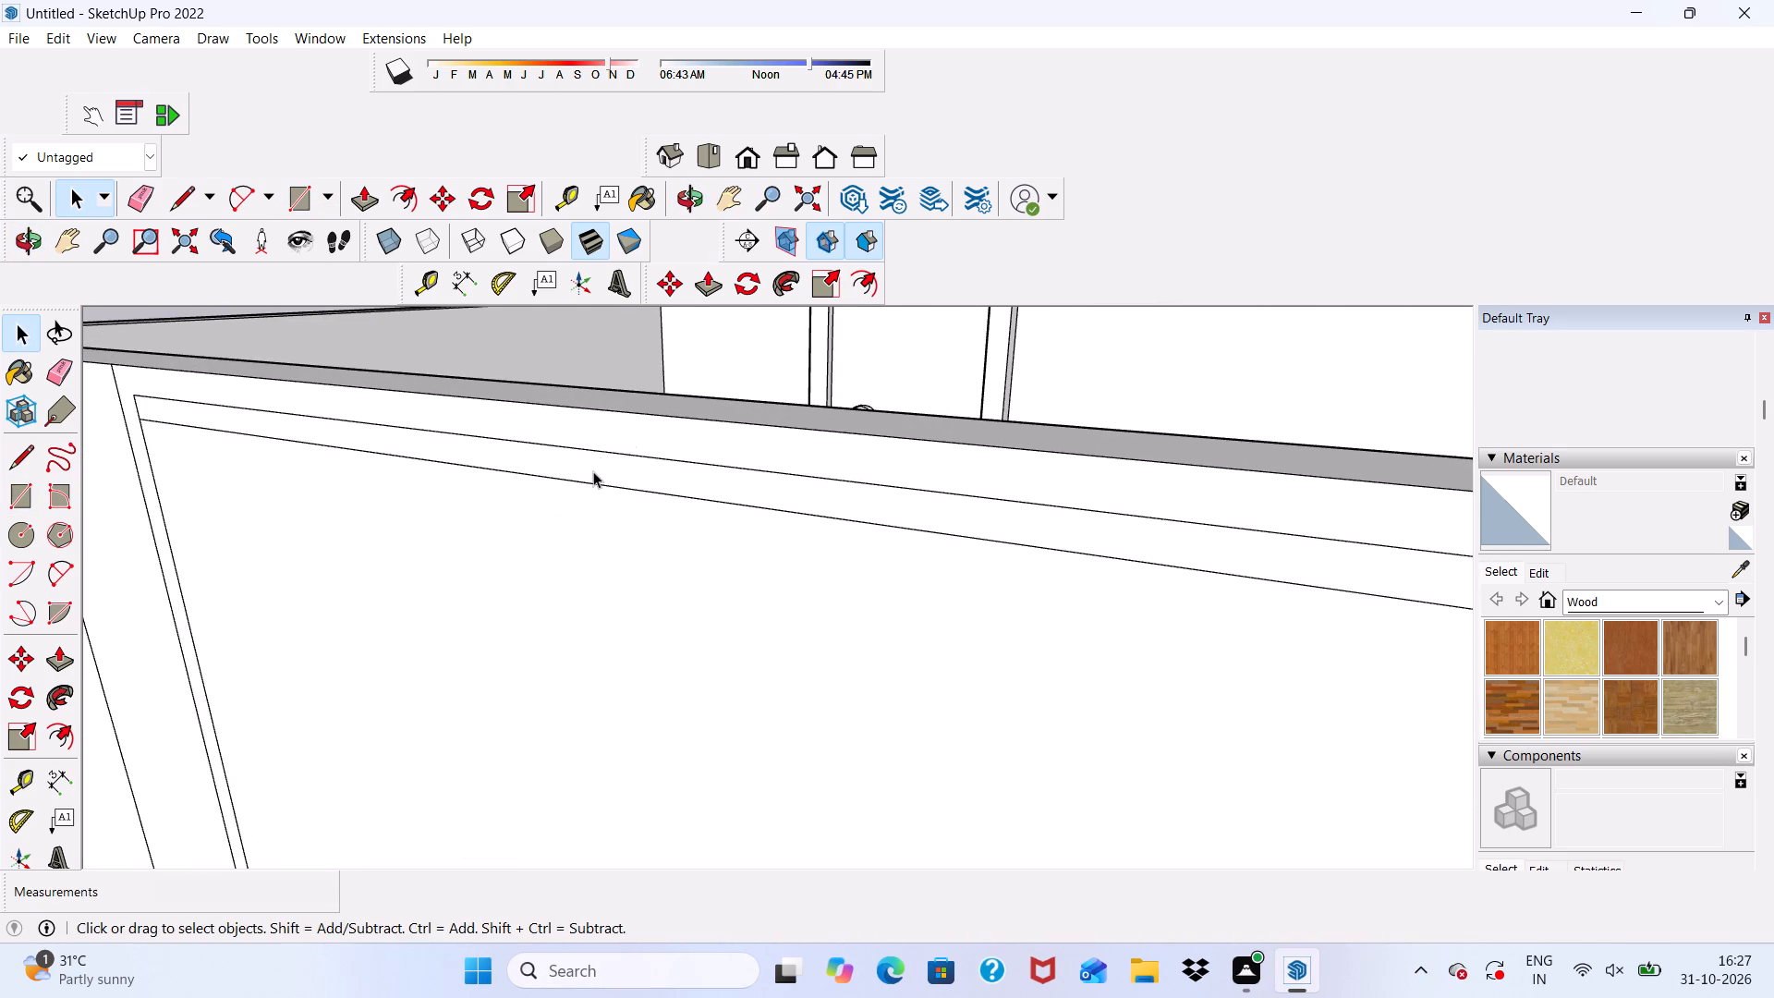
{"action": "double_click", "coordinate": [593, 471]}
{"action": "left_click", "coordinate": [662, 283]}
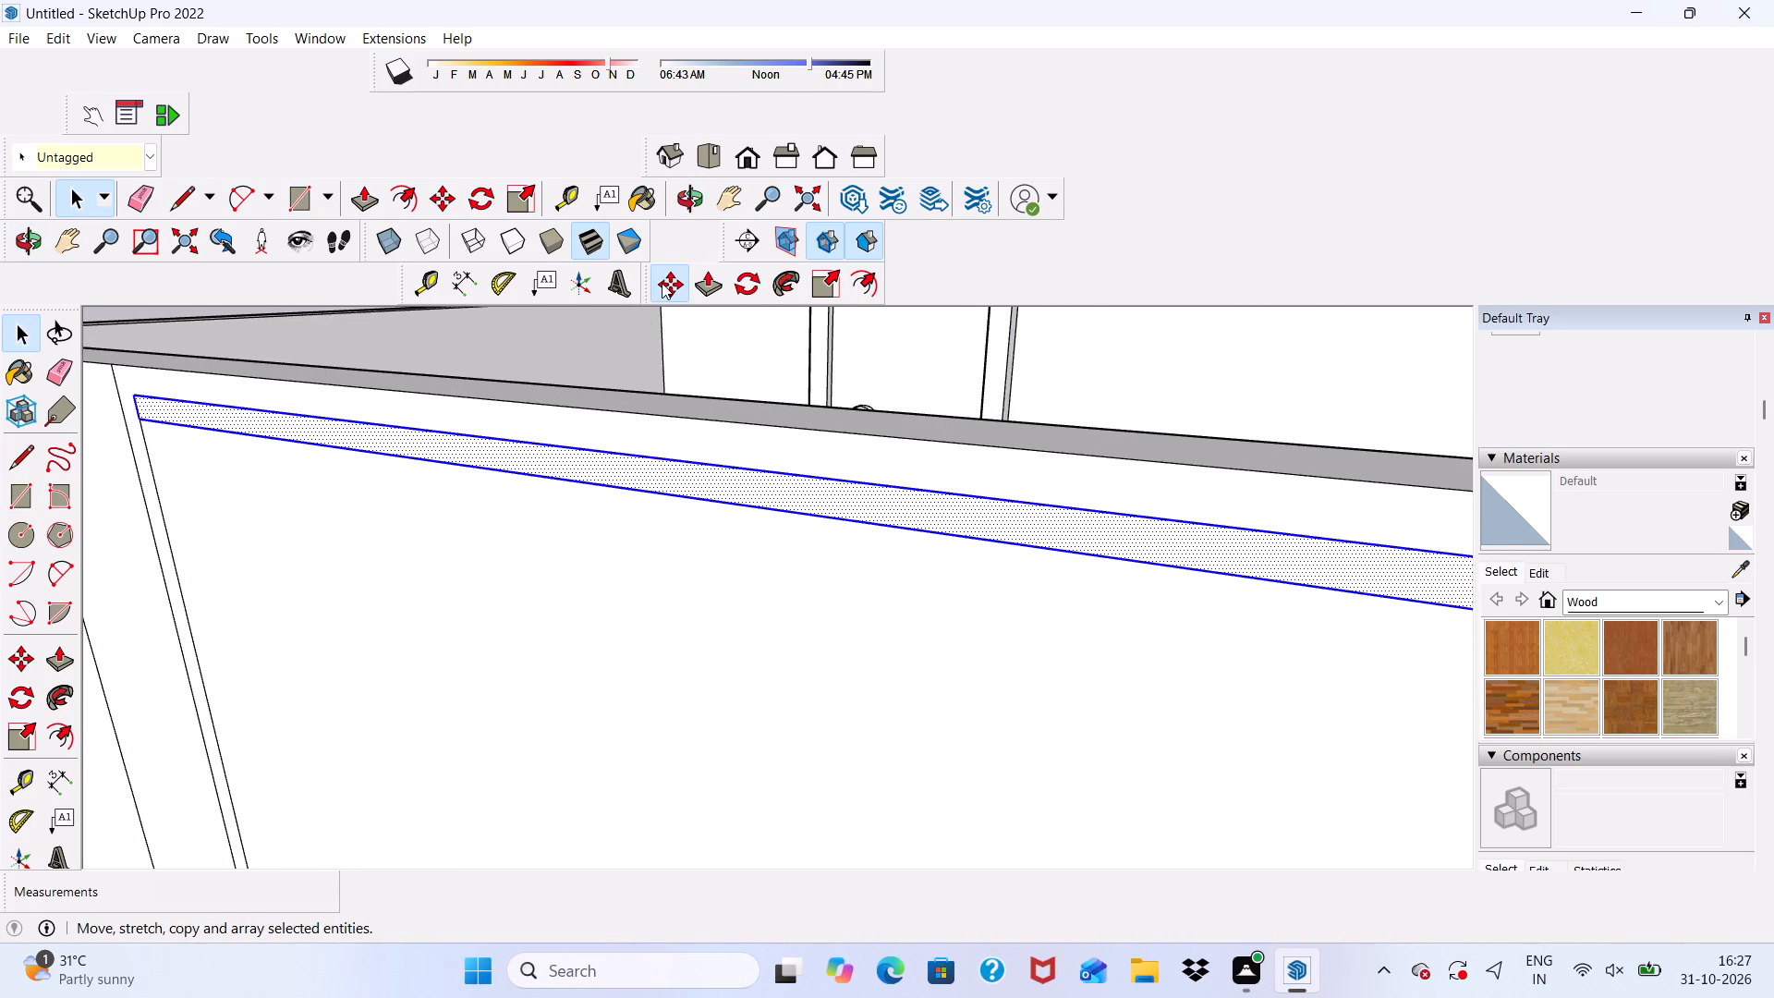
{"action": "scroll", "coordinate": [708, 336], "scroll_direction": "down", "scroll_amount": 5}
{"action": "scroll", "coordinate": [720, 466], "scroll_direction": "up", "scroll_amount": 4}
{"action": "left_click", "coordinate": [680, 383]}
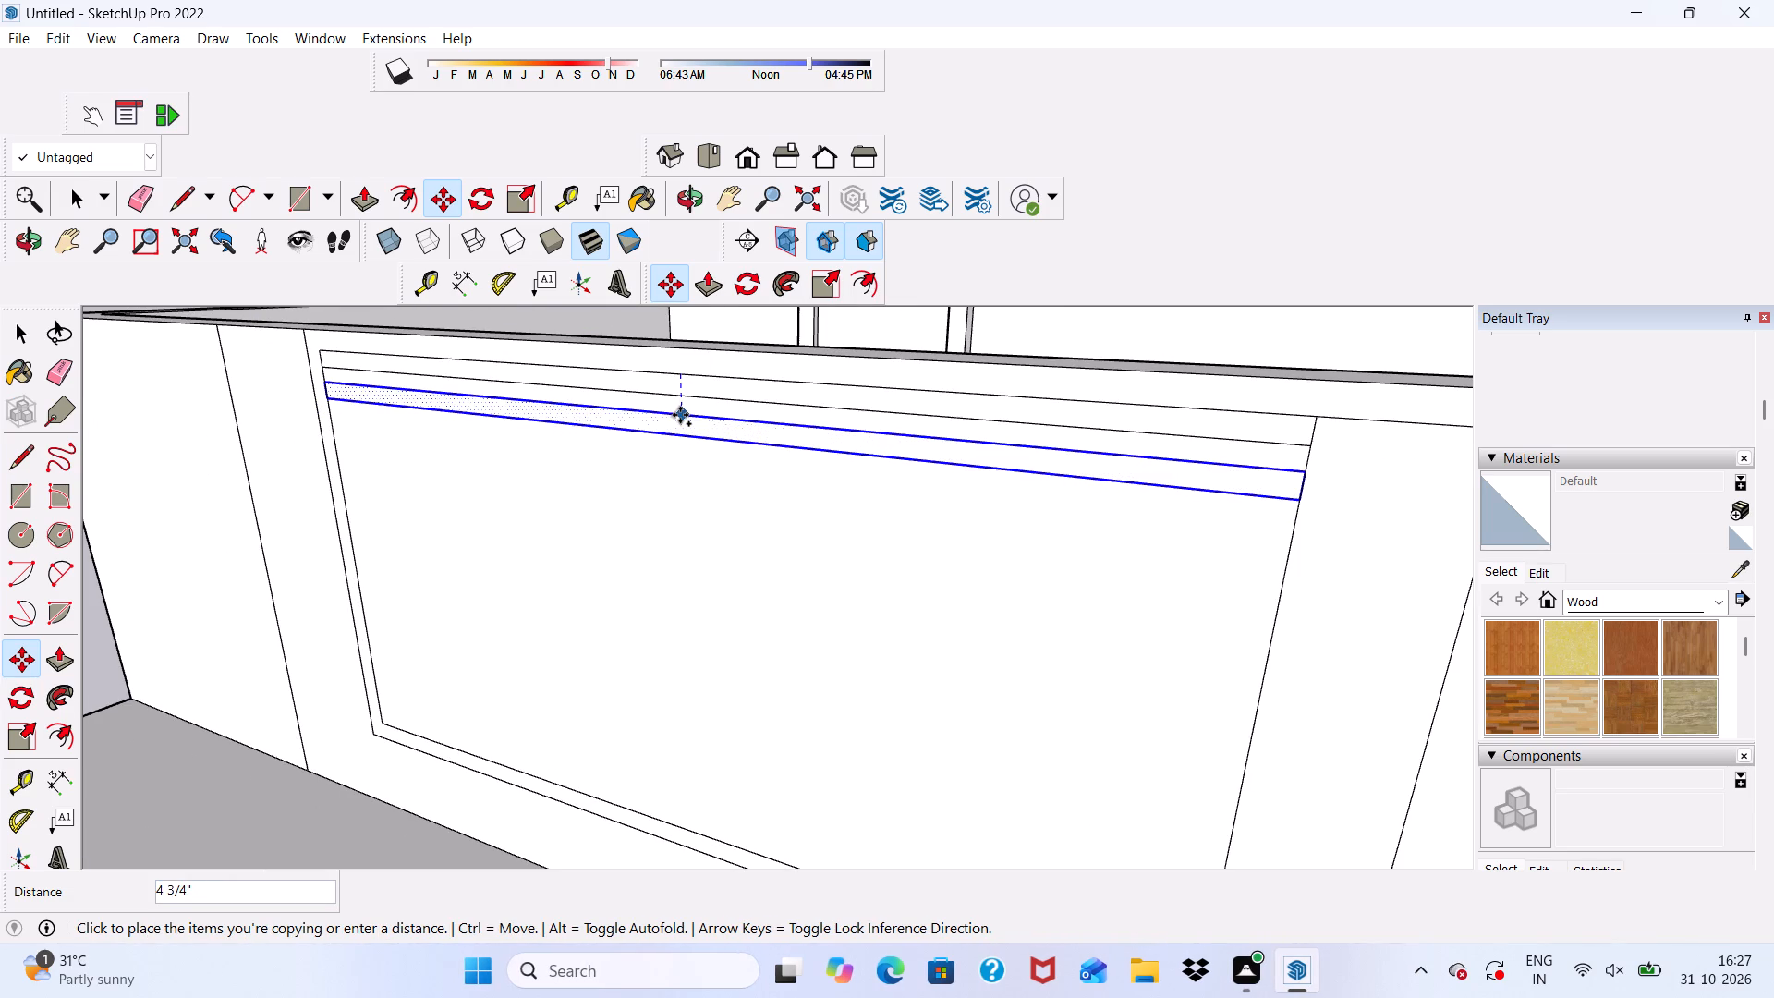
{"action": "left_click", "coordinate": [680, 415]}
Repeat the slat copy as an array of 15 at the same spacing down the left panel.
{"action": "scroll", "coordinate": [678, 423], "scroll_direction": "down", "scroll_amount": 4}
{"action": "middle_click_drag", "start_coordinate": [676, 460], "coordinate": [809, 429]}
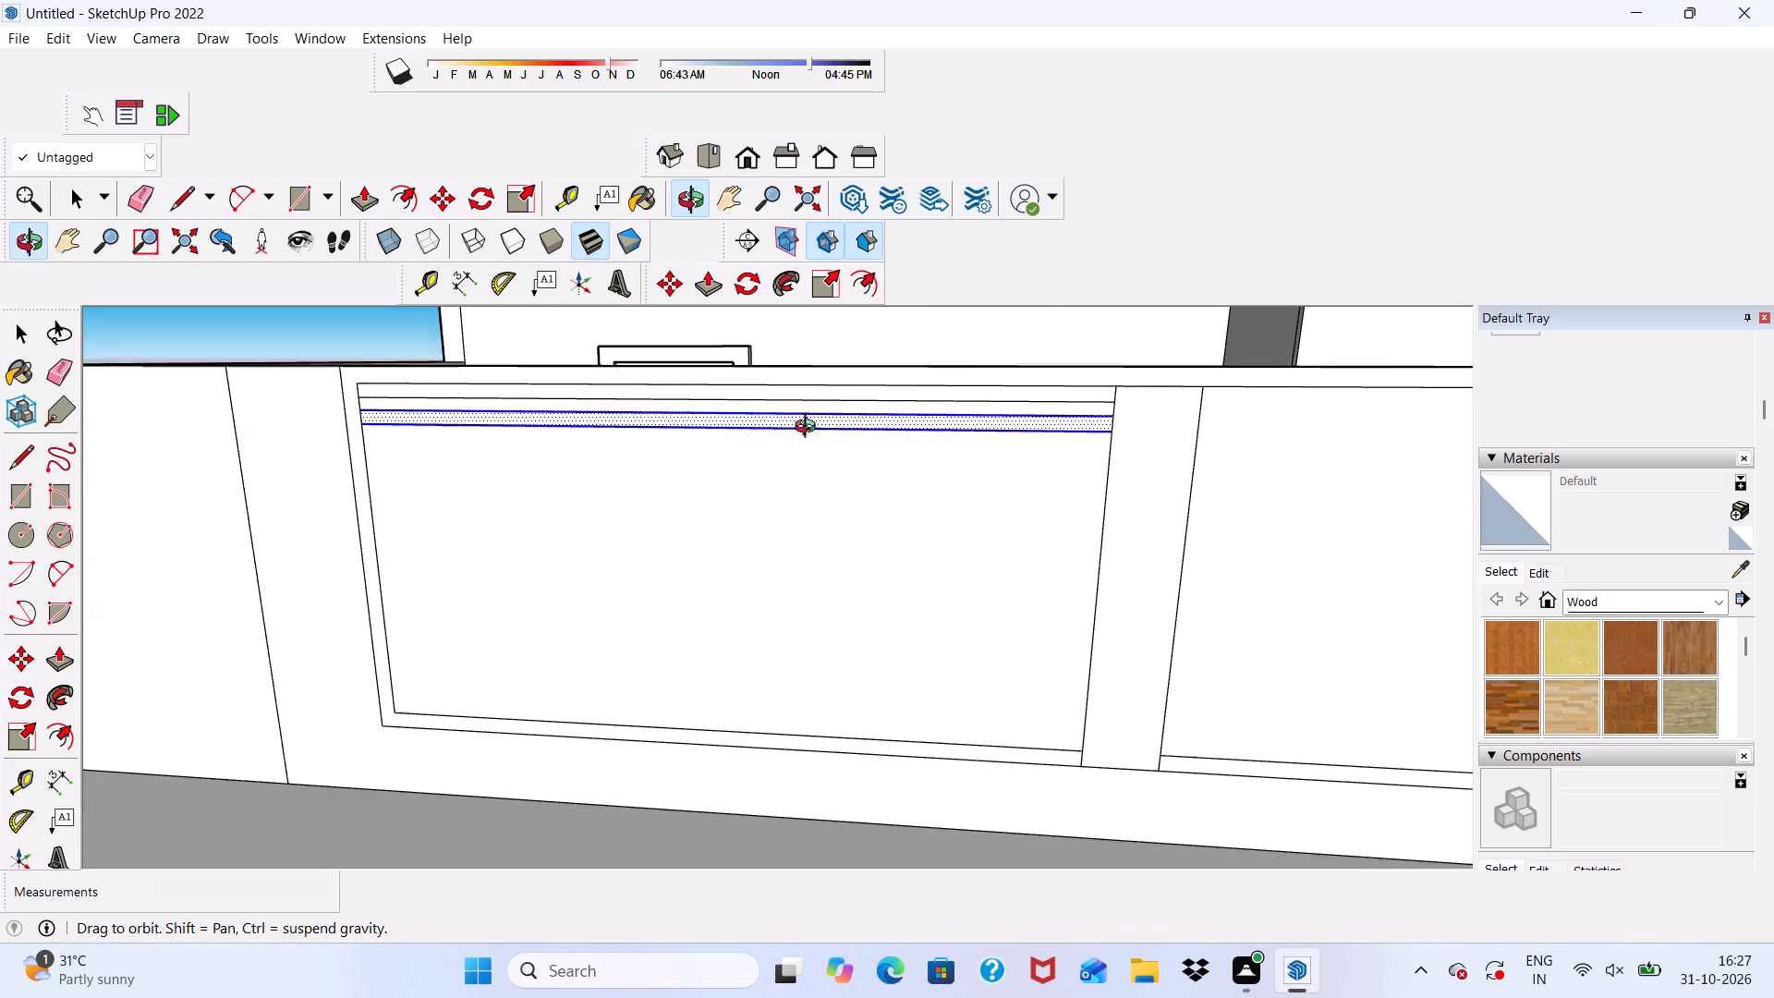
{"action": "middle_click_drag", "start_coordinate": [809, 429], "coordinate": [752, 474]}
{"action": "key", "text": "shift+asterisk"}
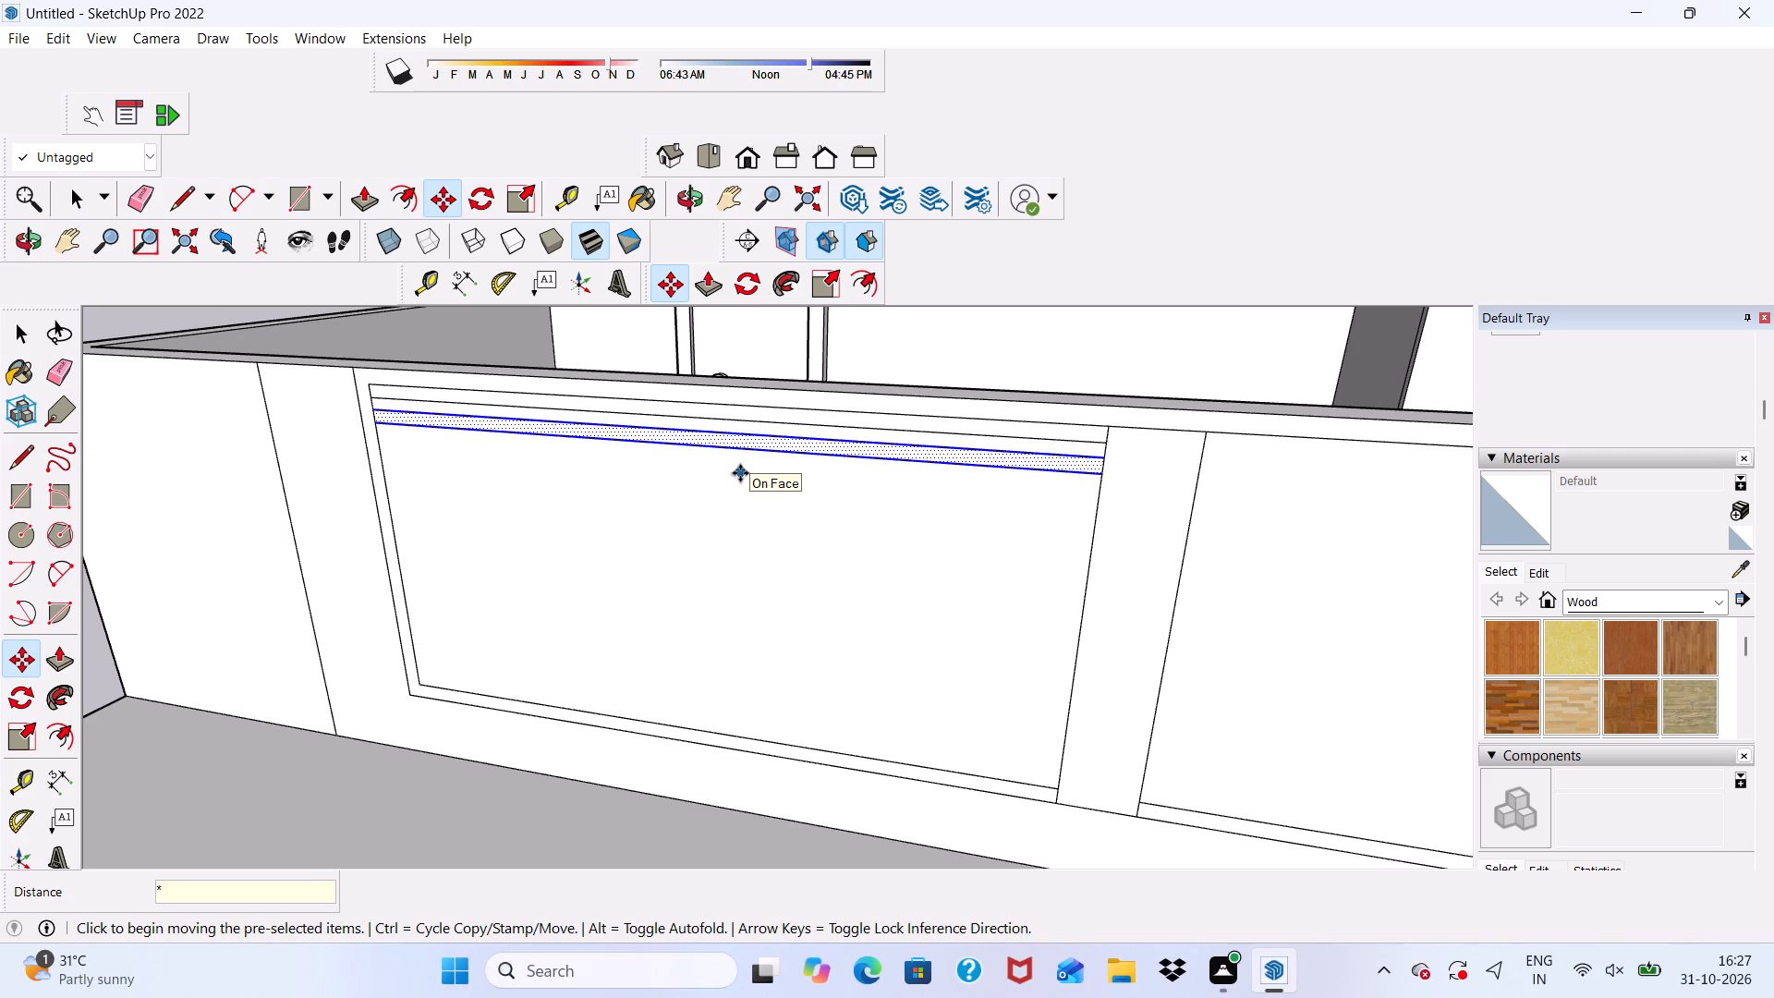
{"action": "type", "text": "15"}
{"action": "key", "text": "Return"}
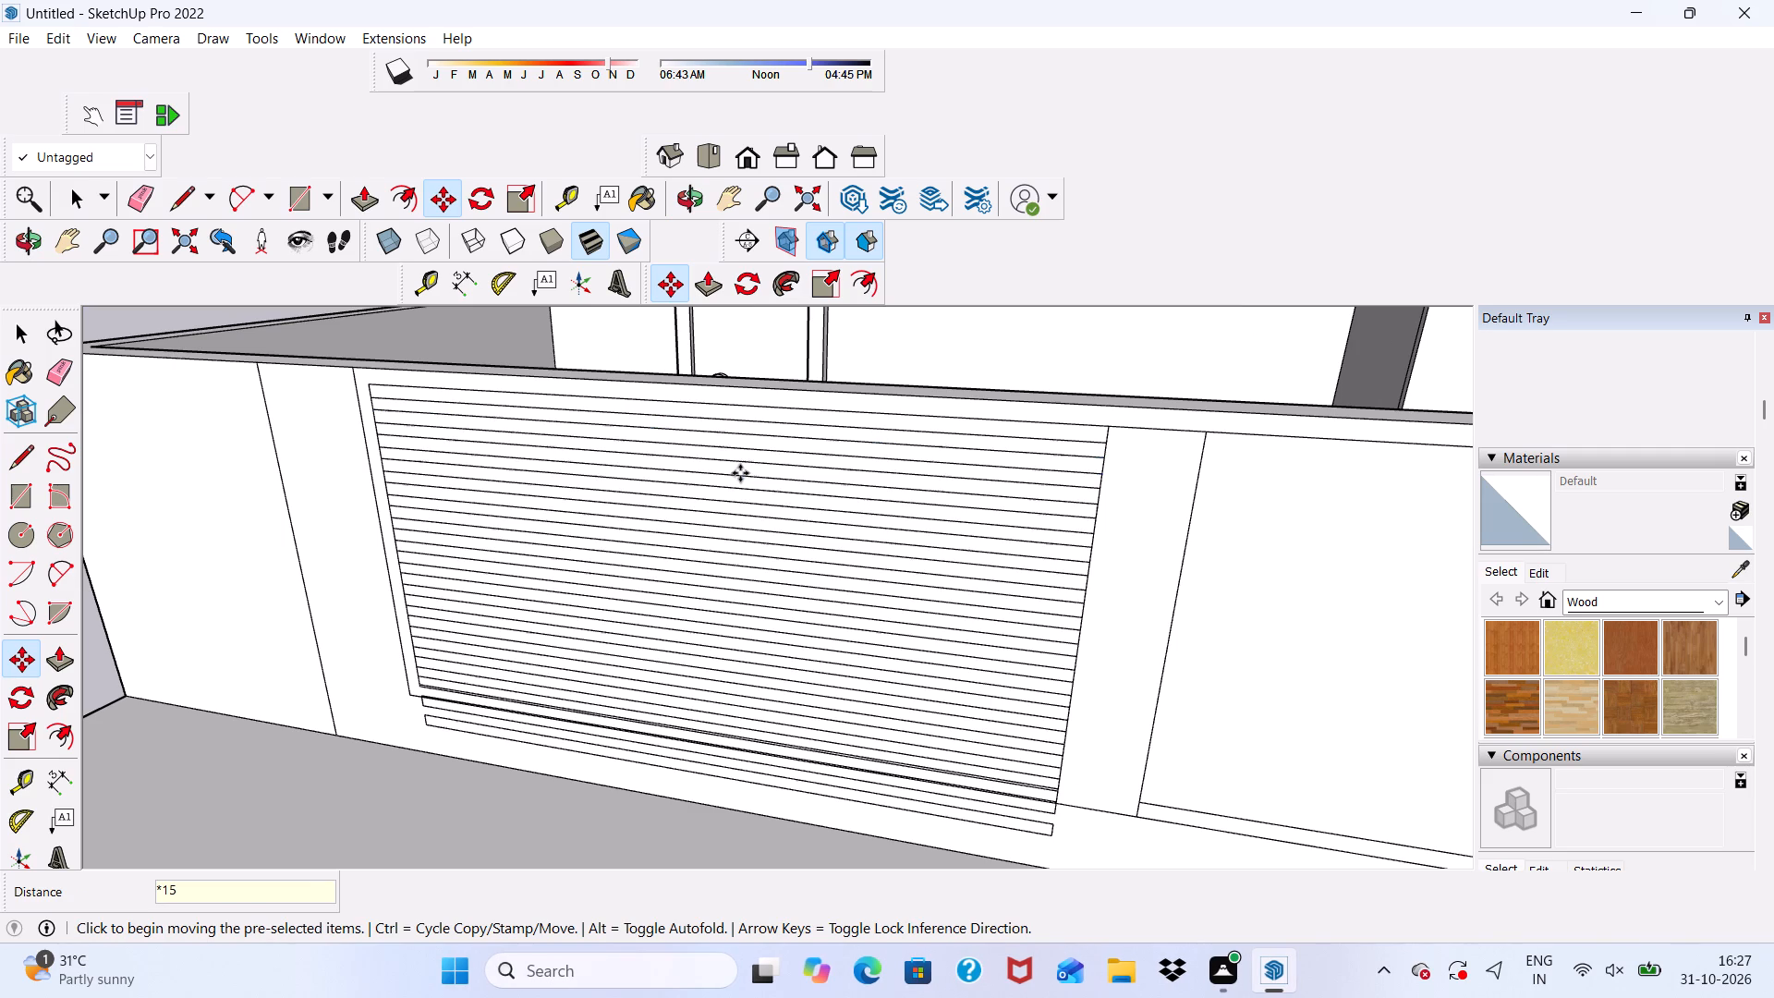
Erase the long edges and divider-side end edges of the excess slats extending below the left panel's frame.
{"action": "scroll", "coordinate": [752, 493], "scroll_direction": "down", "scroll_amount": 5}
{"action": "scroll", "coordinate": [722, 591], "scroll_direction": "up", "scroll_amount": 5}
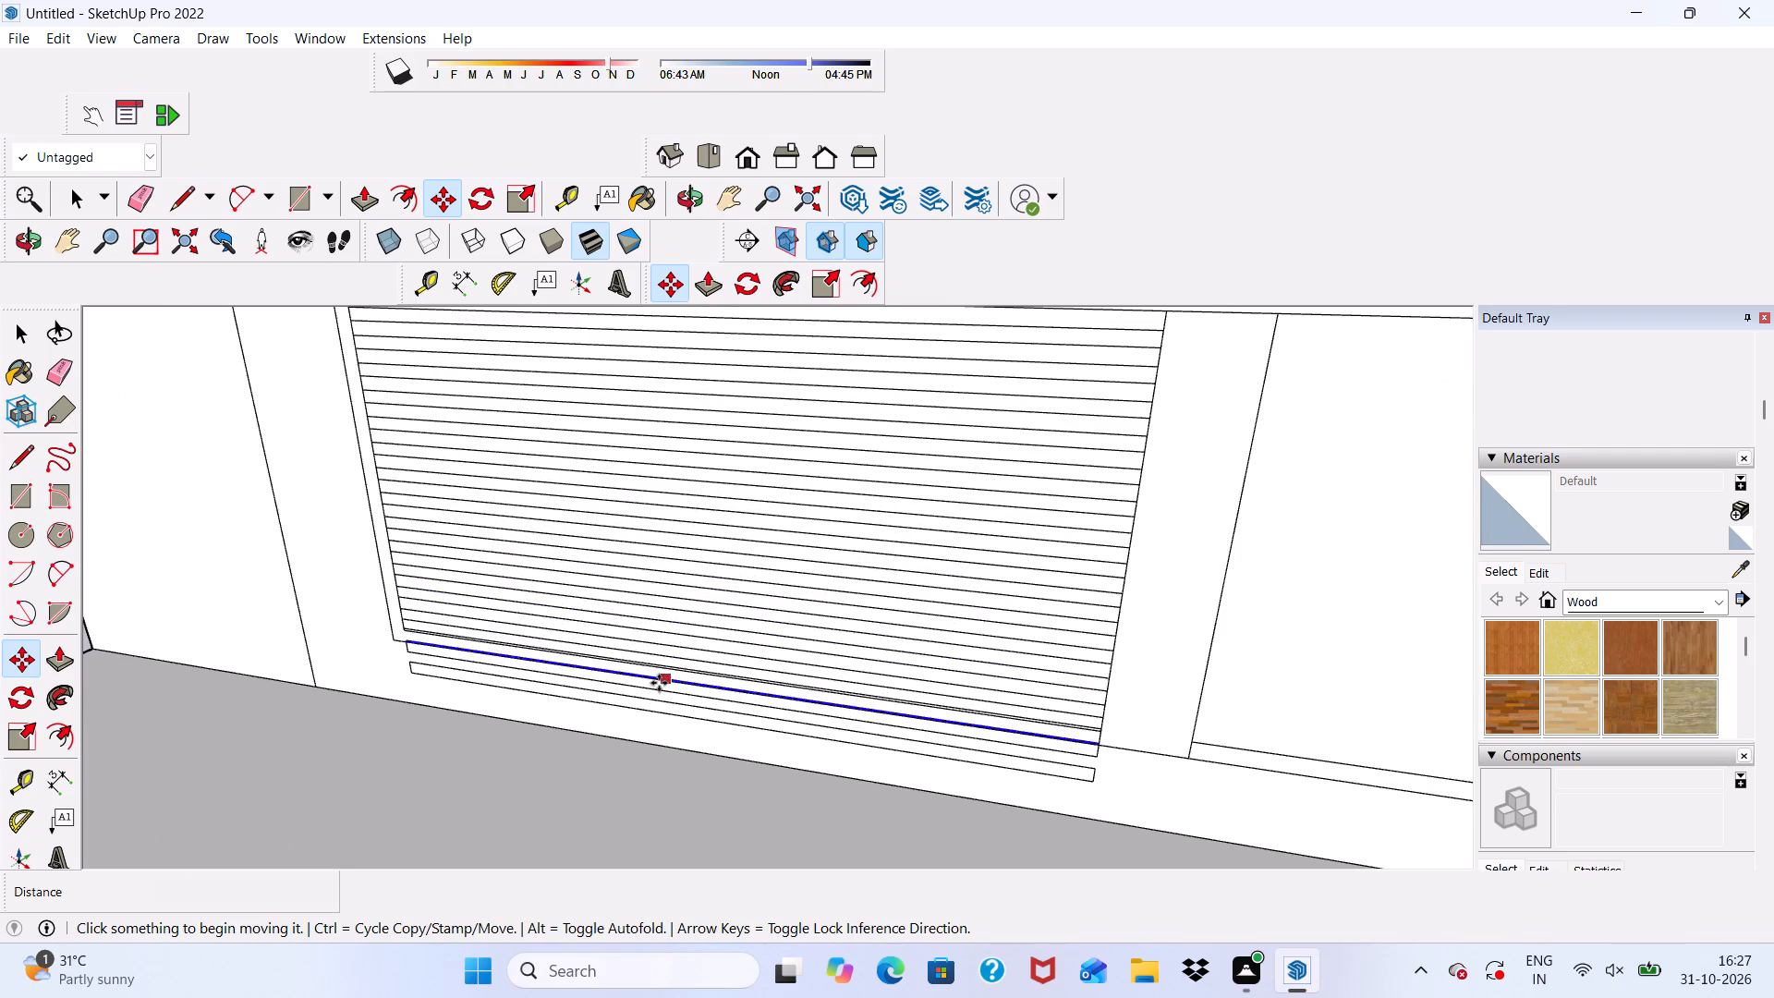
{"action": "scroll", "coordinate": [659, 683], "scroll_direction": "up", "scroll_amount": 5}
{"action": "scroll", "coordinate": [401, 596], "scroll_direction": "down", "scroll_amount": 6}
{"action": "scroll", "coordinate": [311, 639], "scroll_direction": "up", "scroll_amount": 18}
{"action": "scroll", "coordinate": [169, 584], "scroll_direction": "down", "scroll_amount": 3}
{"action": "middle_click_drag", "start_coordinate": [166, 581], "coordinate": [363, 444]}
{"action": "scroll", "coordinate": [366, 444], "scroll_direction": "down", "scroll_amount": 16}
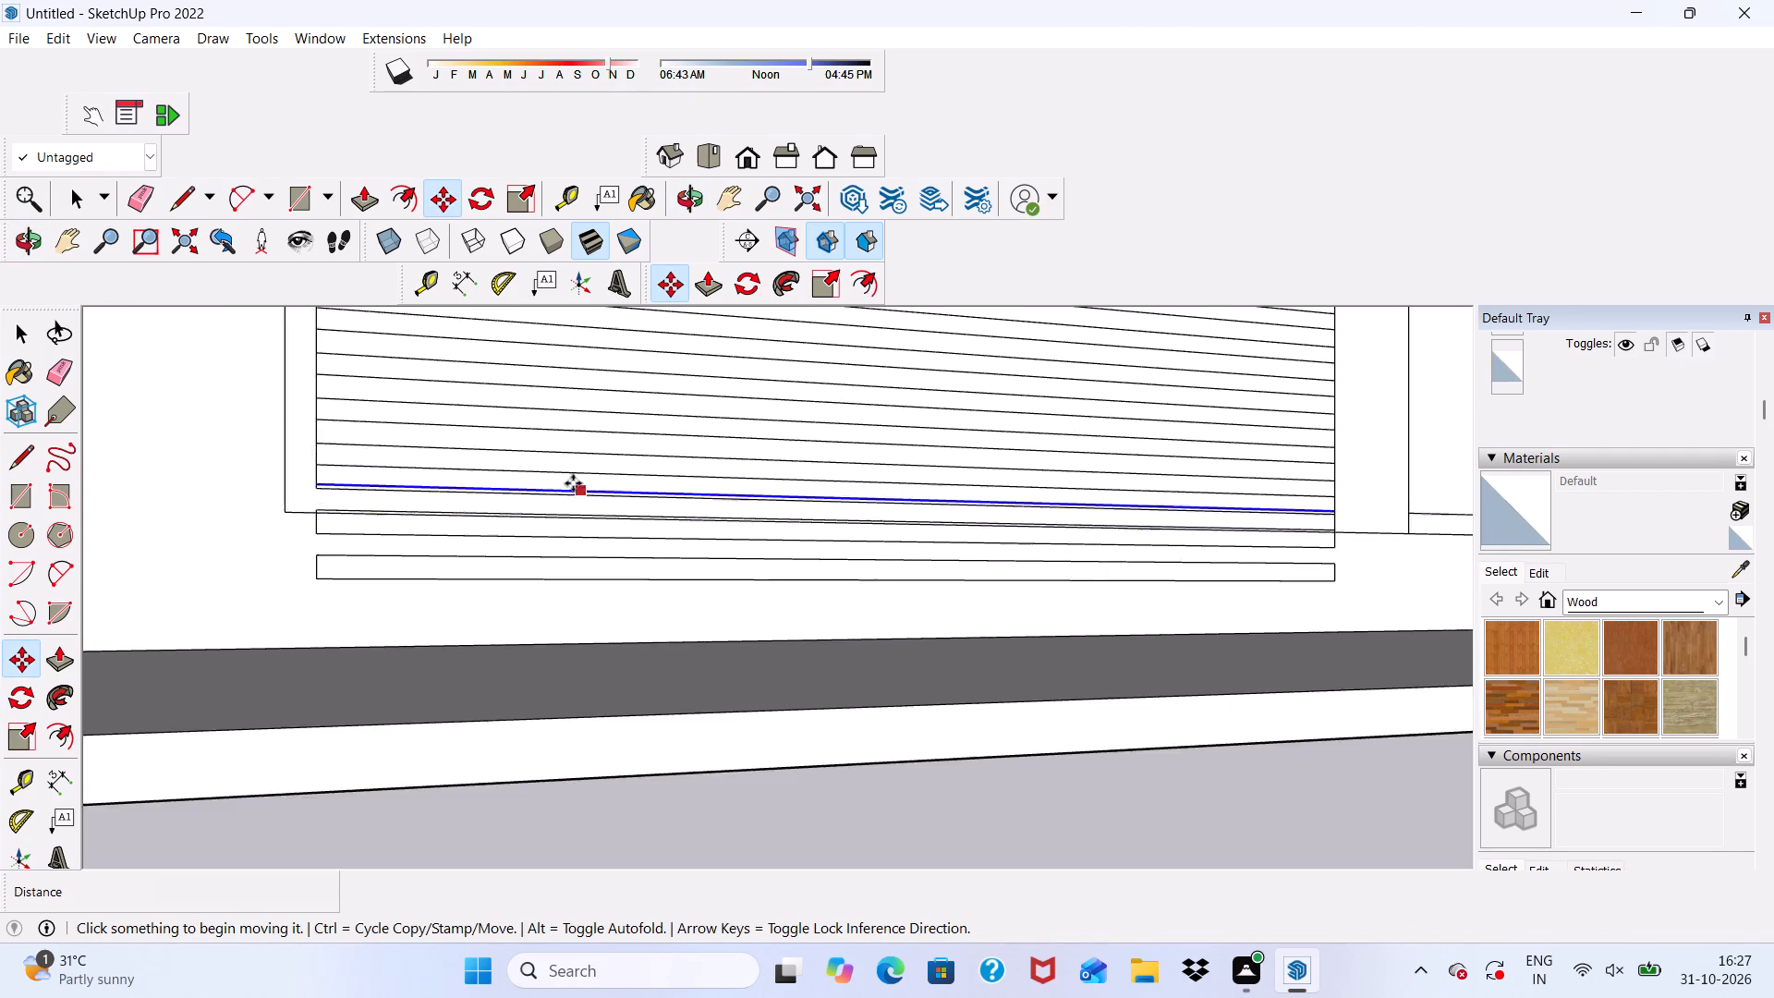
{"action": "scroll", "coordinate": [573, 483], "scroll_direction": "down", "scroll_amount": 4}
{"action": "scroll", "coordinate": [639, 543], "scroll_direction": "down", "scroll_amount": 12}
{"action": "scroll", "coordinate": [871, 505], "scroll_direction": "up", "scroll_amount": 6}
{"action": "scroll", "coordinate": [804, 652], "scroll_direction": "up", "scroll_amount": 6}
{"action": "scroll", "coordinate": [911, 620], "scroll_direction": "up", "scroll_amount": 5}
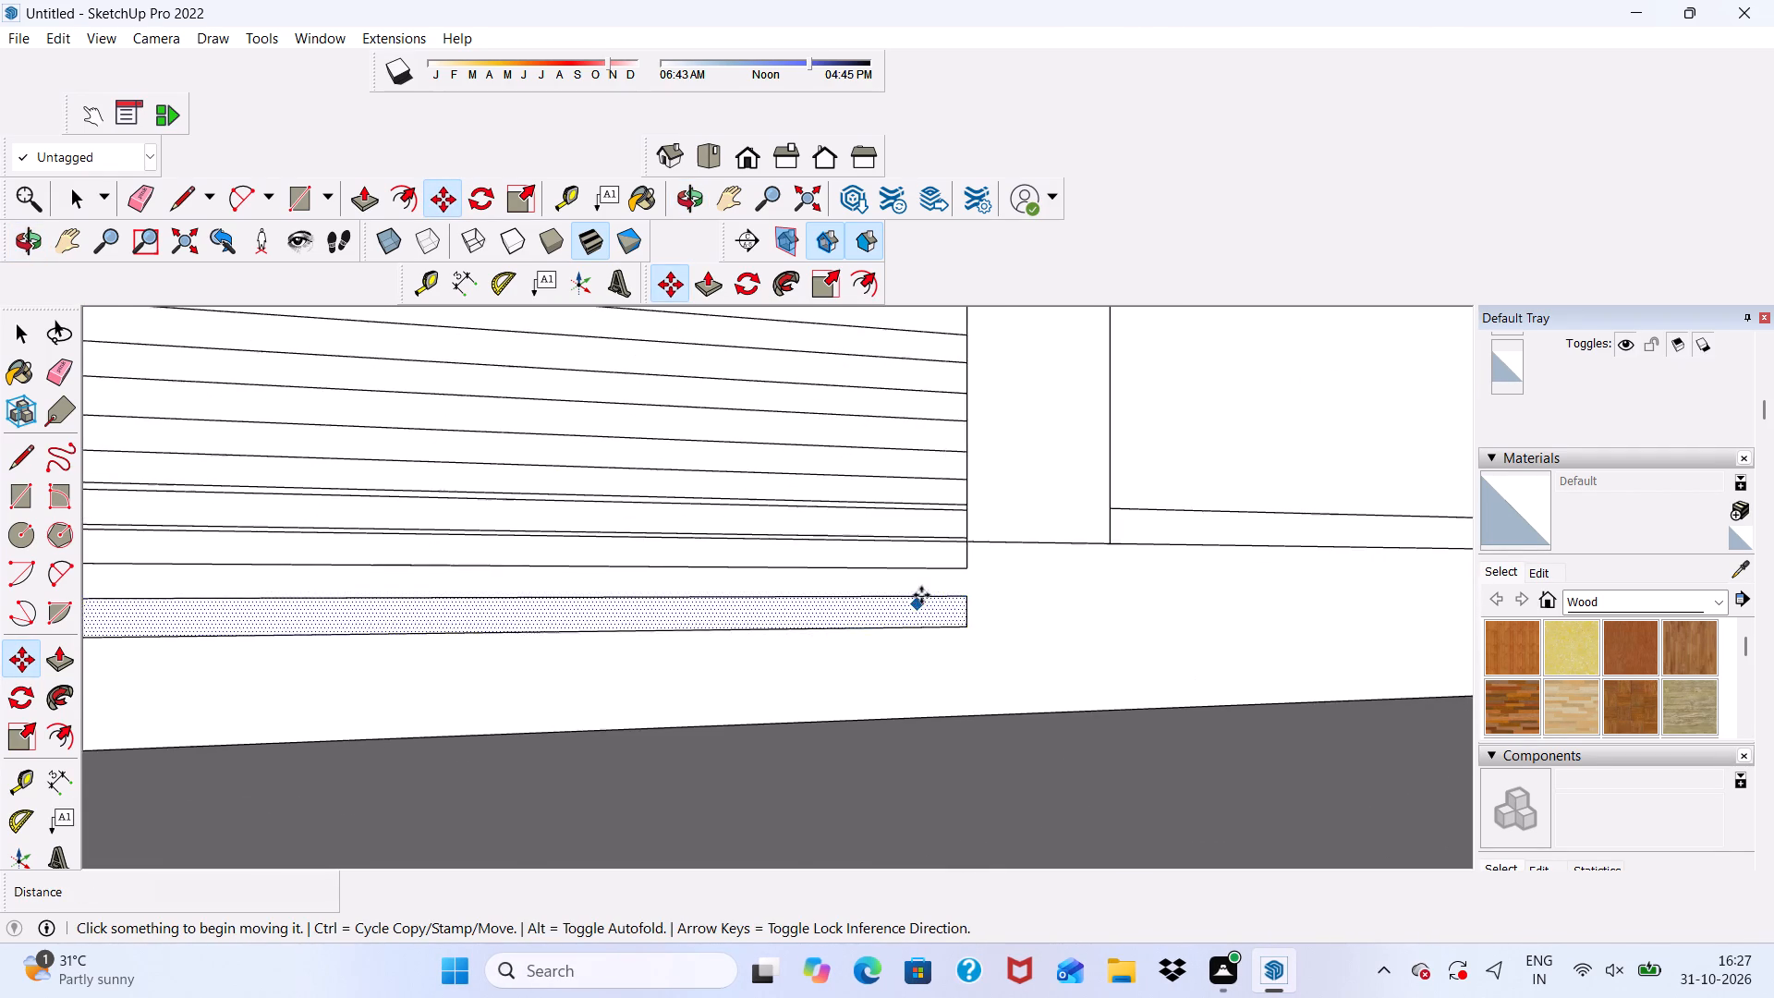
{"action": "middle_click_drag", "start_coordinate": [976, 557], "coordinate": [694, 619]}
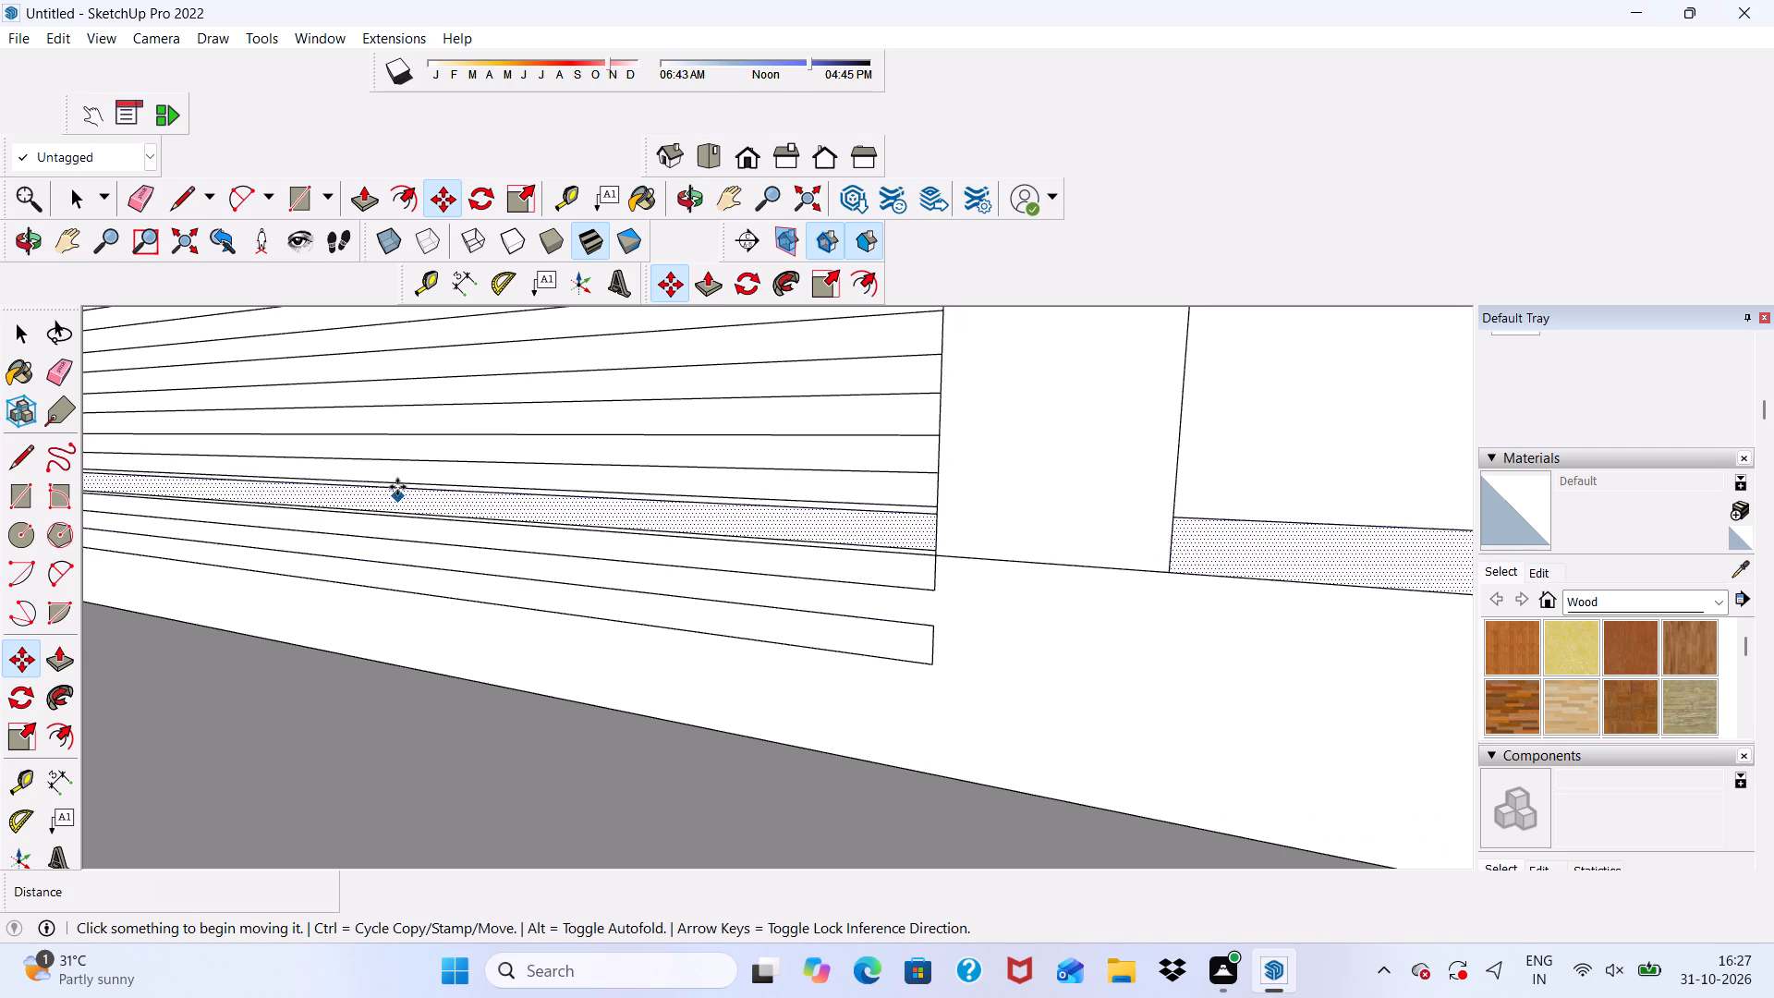
{"action": "left_click", "coordinate": [140, 192]}
{"action": "scroll", "coordinate": [634, 566], "scroll_direction": "down", "scroll_amount": 2}
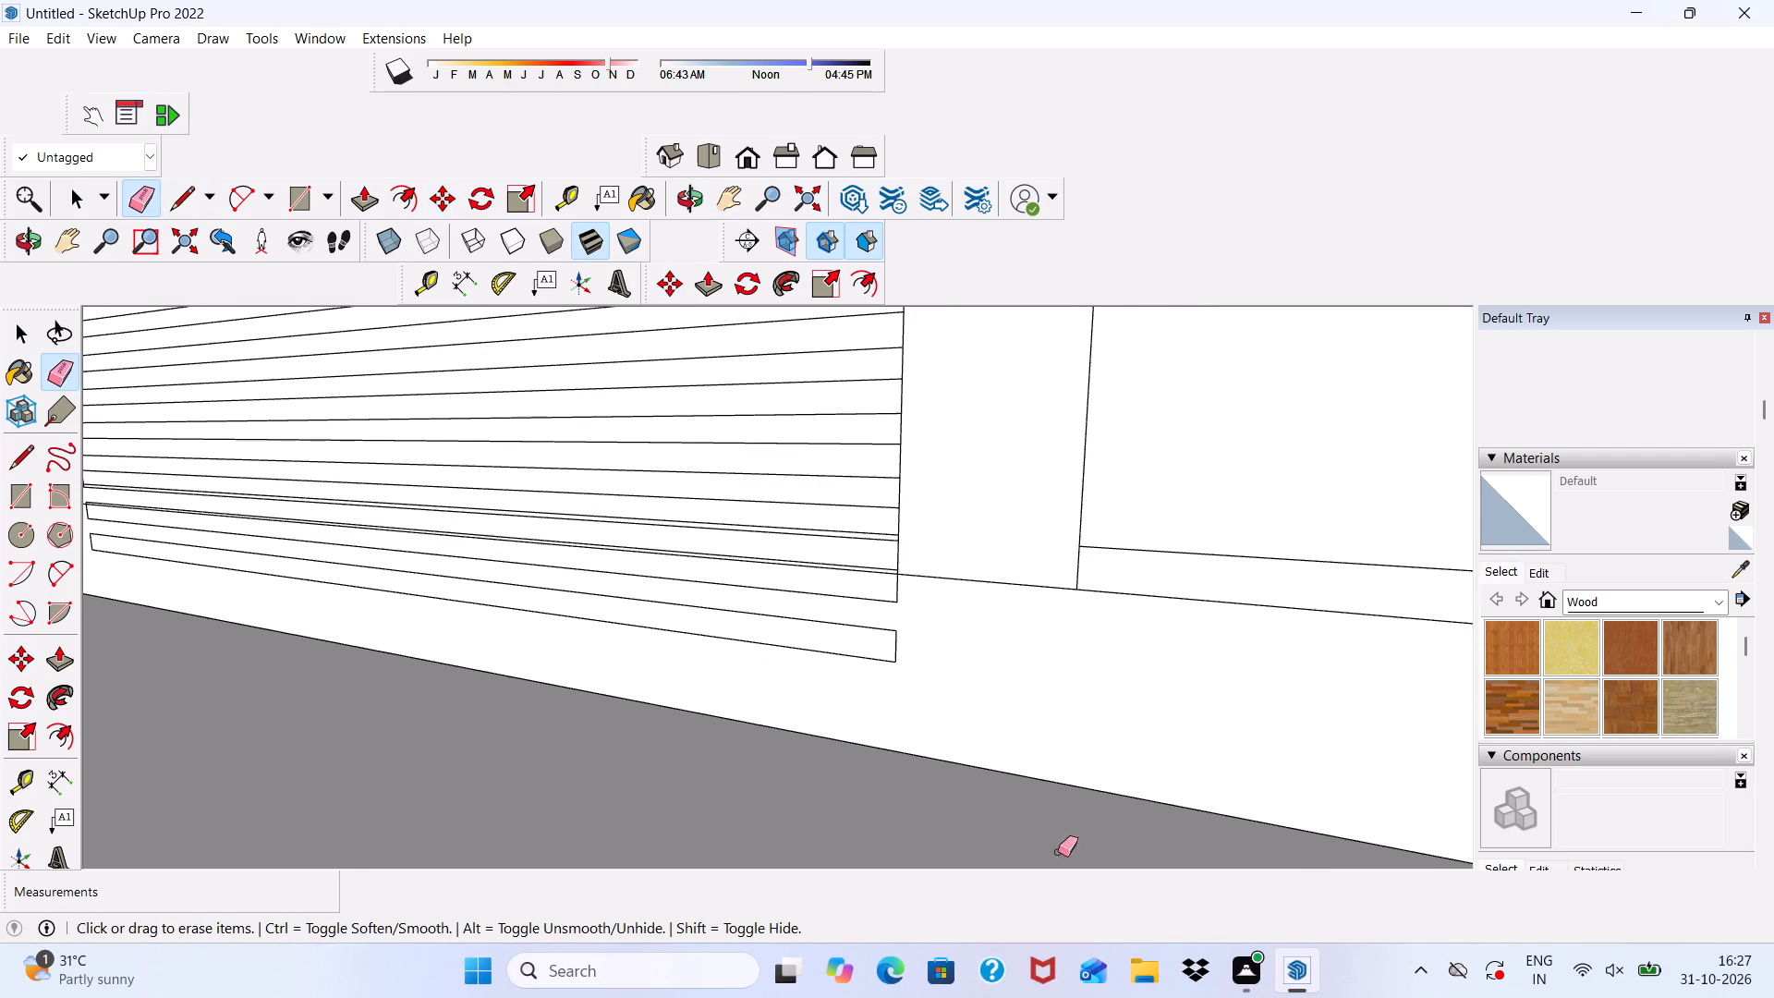
{"action": "scroll", "coordinate": [680, 546], "scroll_direction": "up", "scroll_amount": 4}
{"action": "scroll", "coordinate": [690, 553], "scroll_direction": "down", "scroll_amount": 1}
{"action": "scroll", "coordinate": [860, 690], "scroll_direction": "up", "scroll_amount": 8}
{"action": "left_click_drag", "start_coordinate": [1048, 554], "coordinate": [1049, 574]}
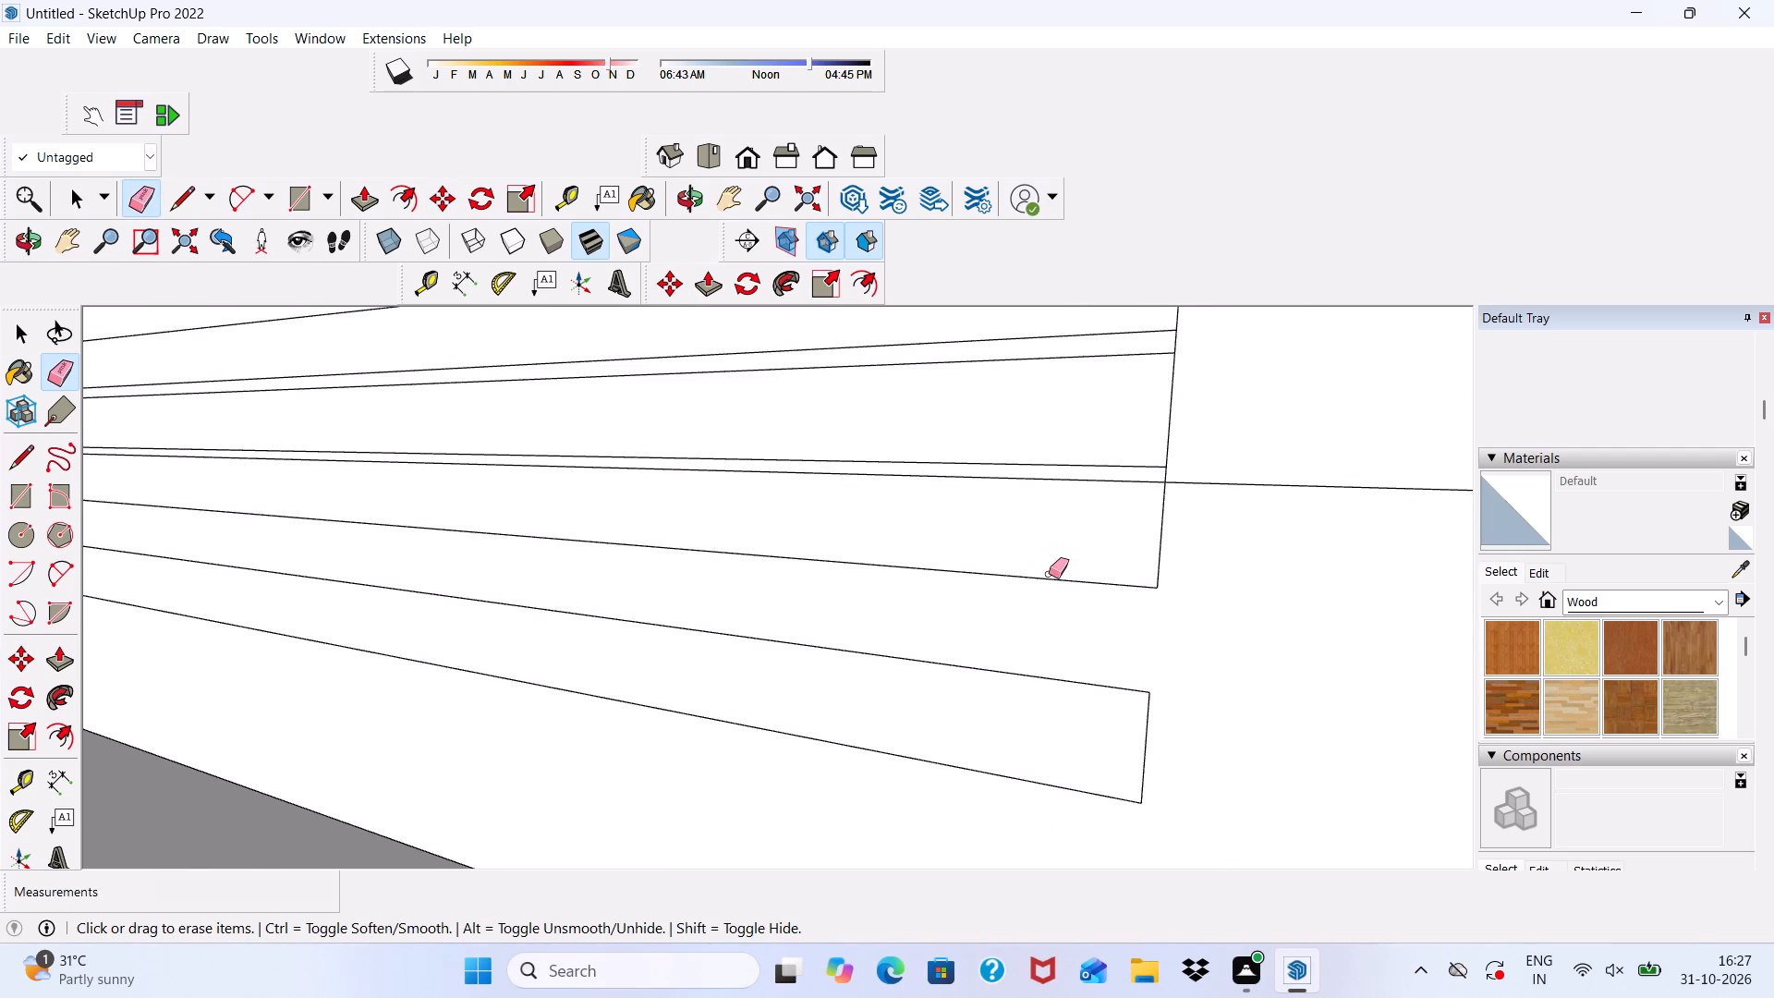
{"action": "left_click_drag", "start_coordinate": [1049, 574], "coordinate": [1049, 581]}
{"action": "left_click_drag", "start_coordinate": [1130, 547], "coordinate": [1190, 539]}
{"action": "left_click_drag", "start_coordinate": [1057, 623], "coordinate": [1027, 770]}
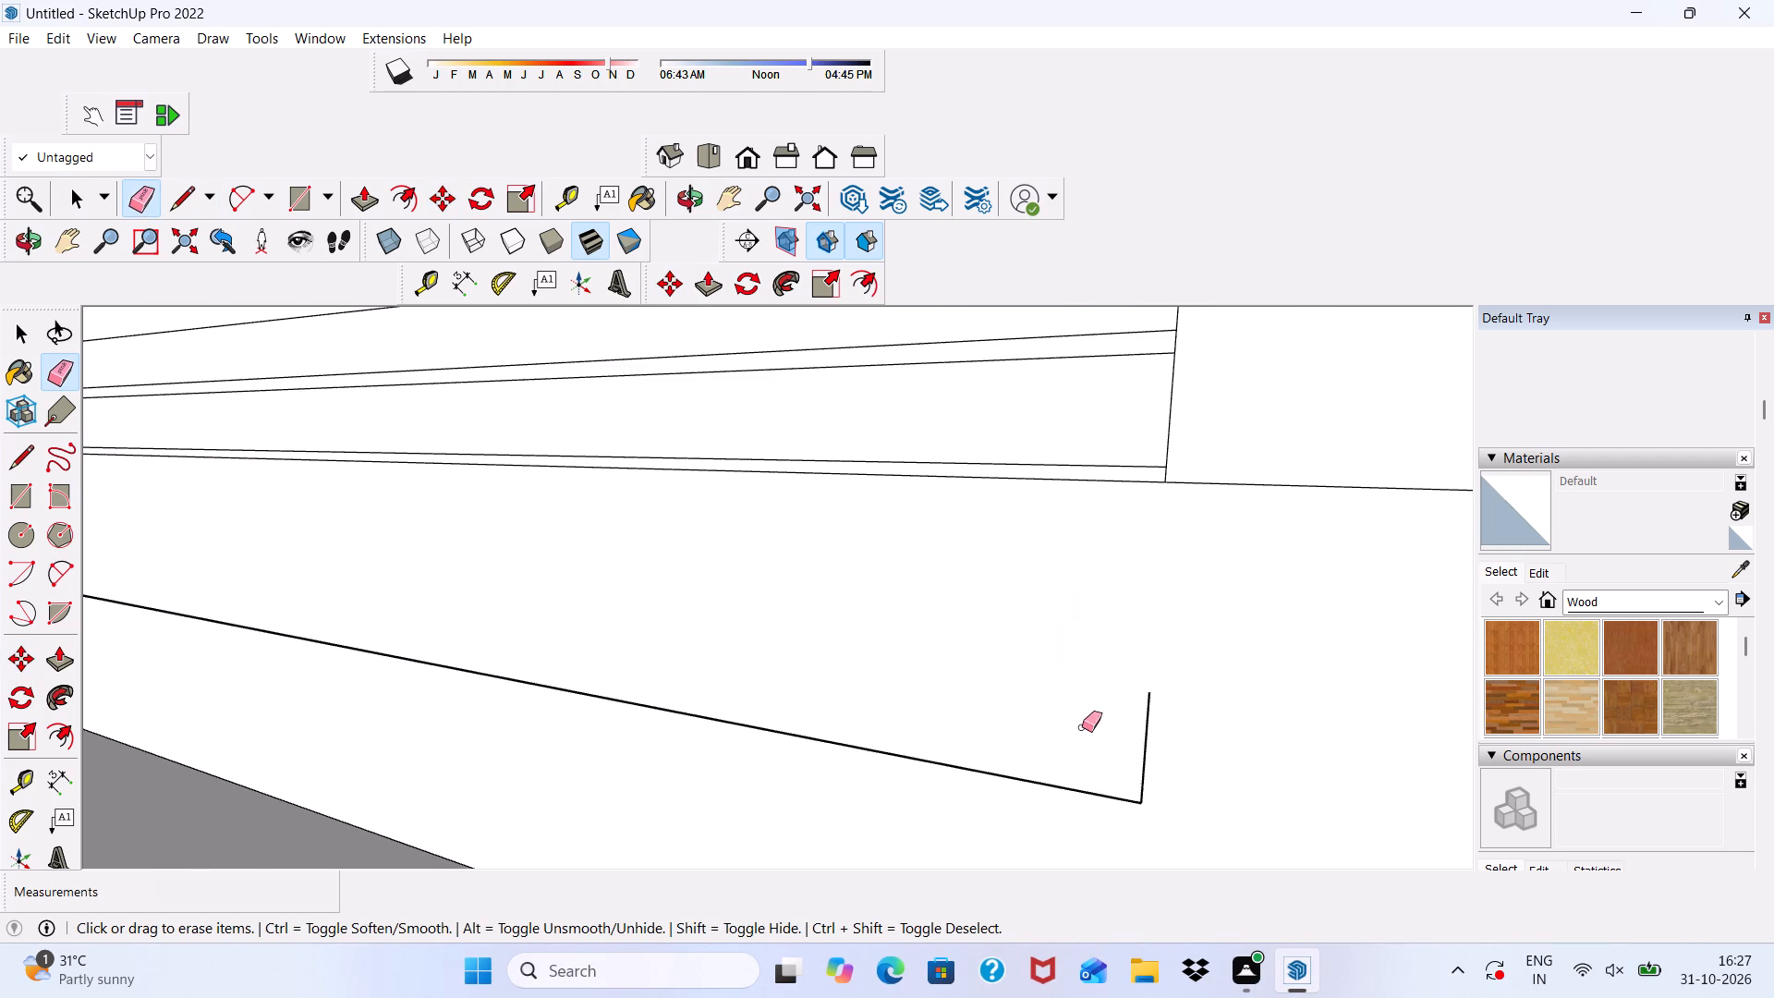
{"action": "left_click_drag", "start_coordinate": [1153, 678], "coordinate": [1087, 778]}
{"action": "left_click_drag", "start_coordinate": [1024, 754], "coordinate": [997, 799]}
Erase the leftover short outer-end edges of the excess slats below the left panel's frame.
{"action": "scroll", "coordinate": [1035, 658], "scroll_direction": "down", "scroll_amount": 14}
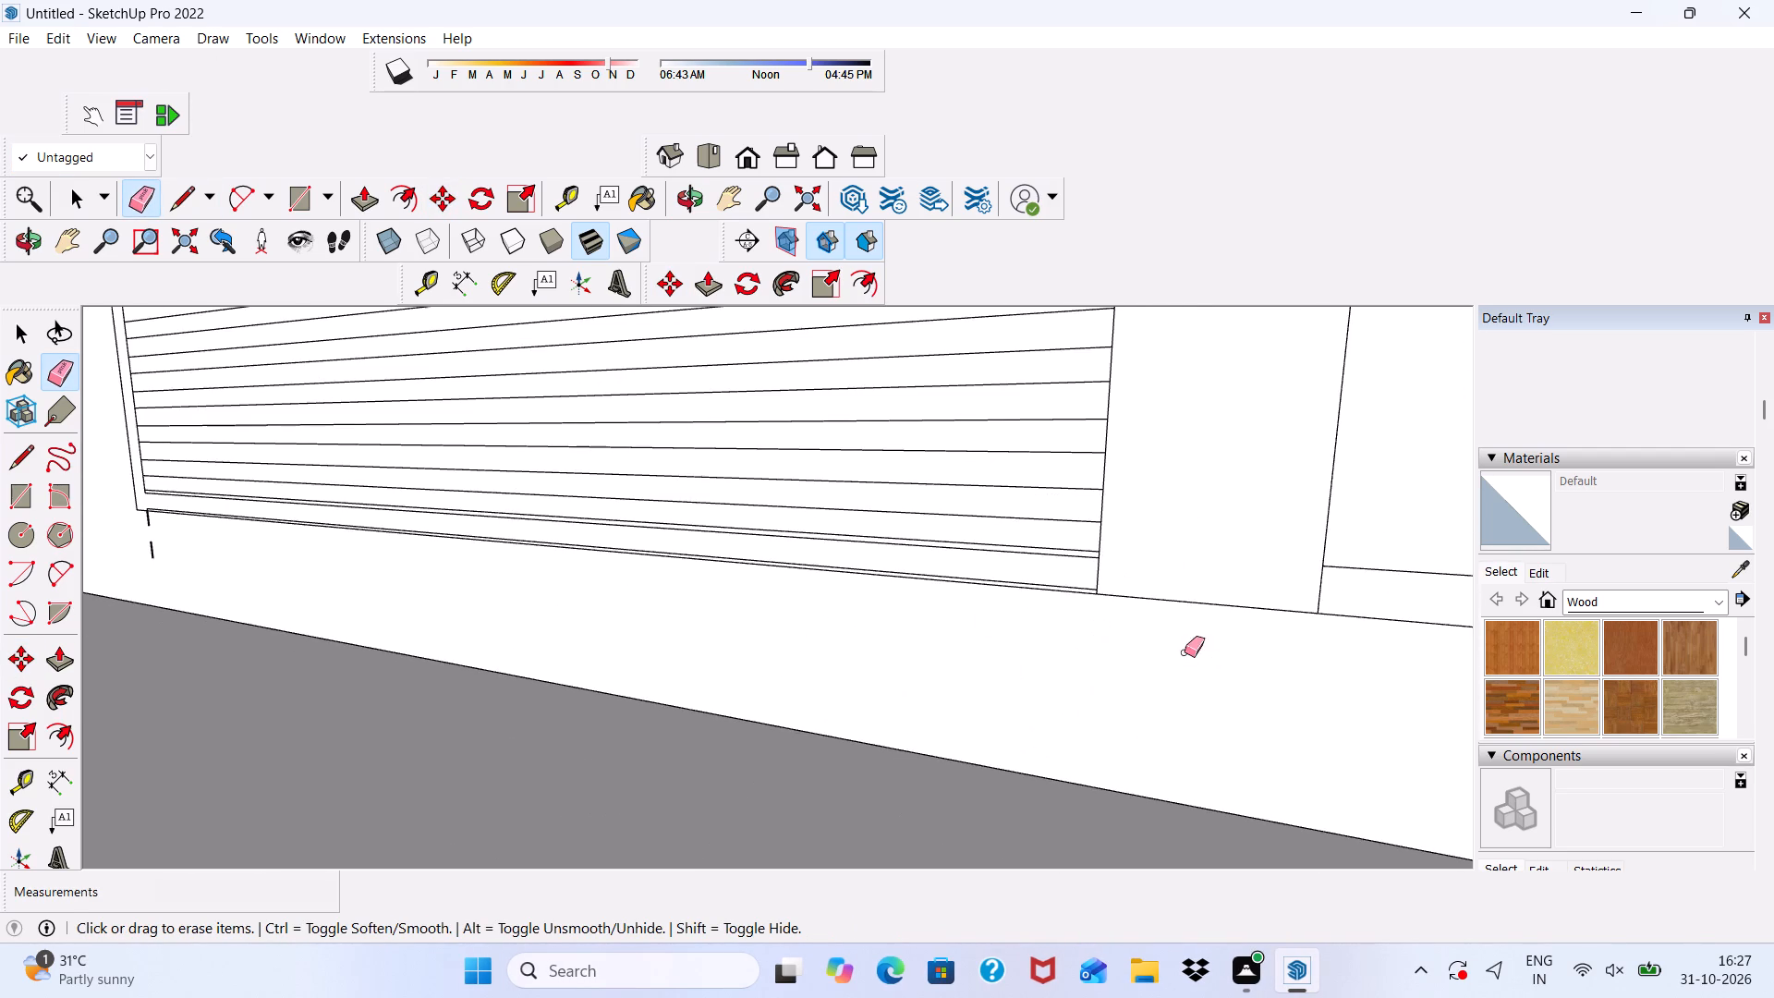
{"action": "scroll", "coordinate": [327, 527], "scroll_direction": "up", "scroll_amount": 11}
{"action": "scroll", "coordinate": [170, 522], "scroll_direction": "down", "scroll_amount": 5}
{"action": "middle_click_drag", "start_coordinate": [177, 526], "coordinate": [560, 549]}
{"action": "scroll", "coordinate": [577, 529], "scroll_direction": "down", "scroll_amount": 5}
{"action": "scroll", "coordinate": [159, 680], "scroll_direction": "up", "scroll_amount": 5}
{"action": "scroll", "coordinate": [274, 583], "scroll_direction": "down", "scroll_amount": 11}
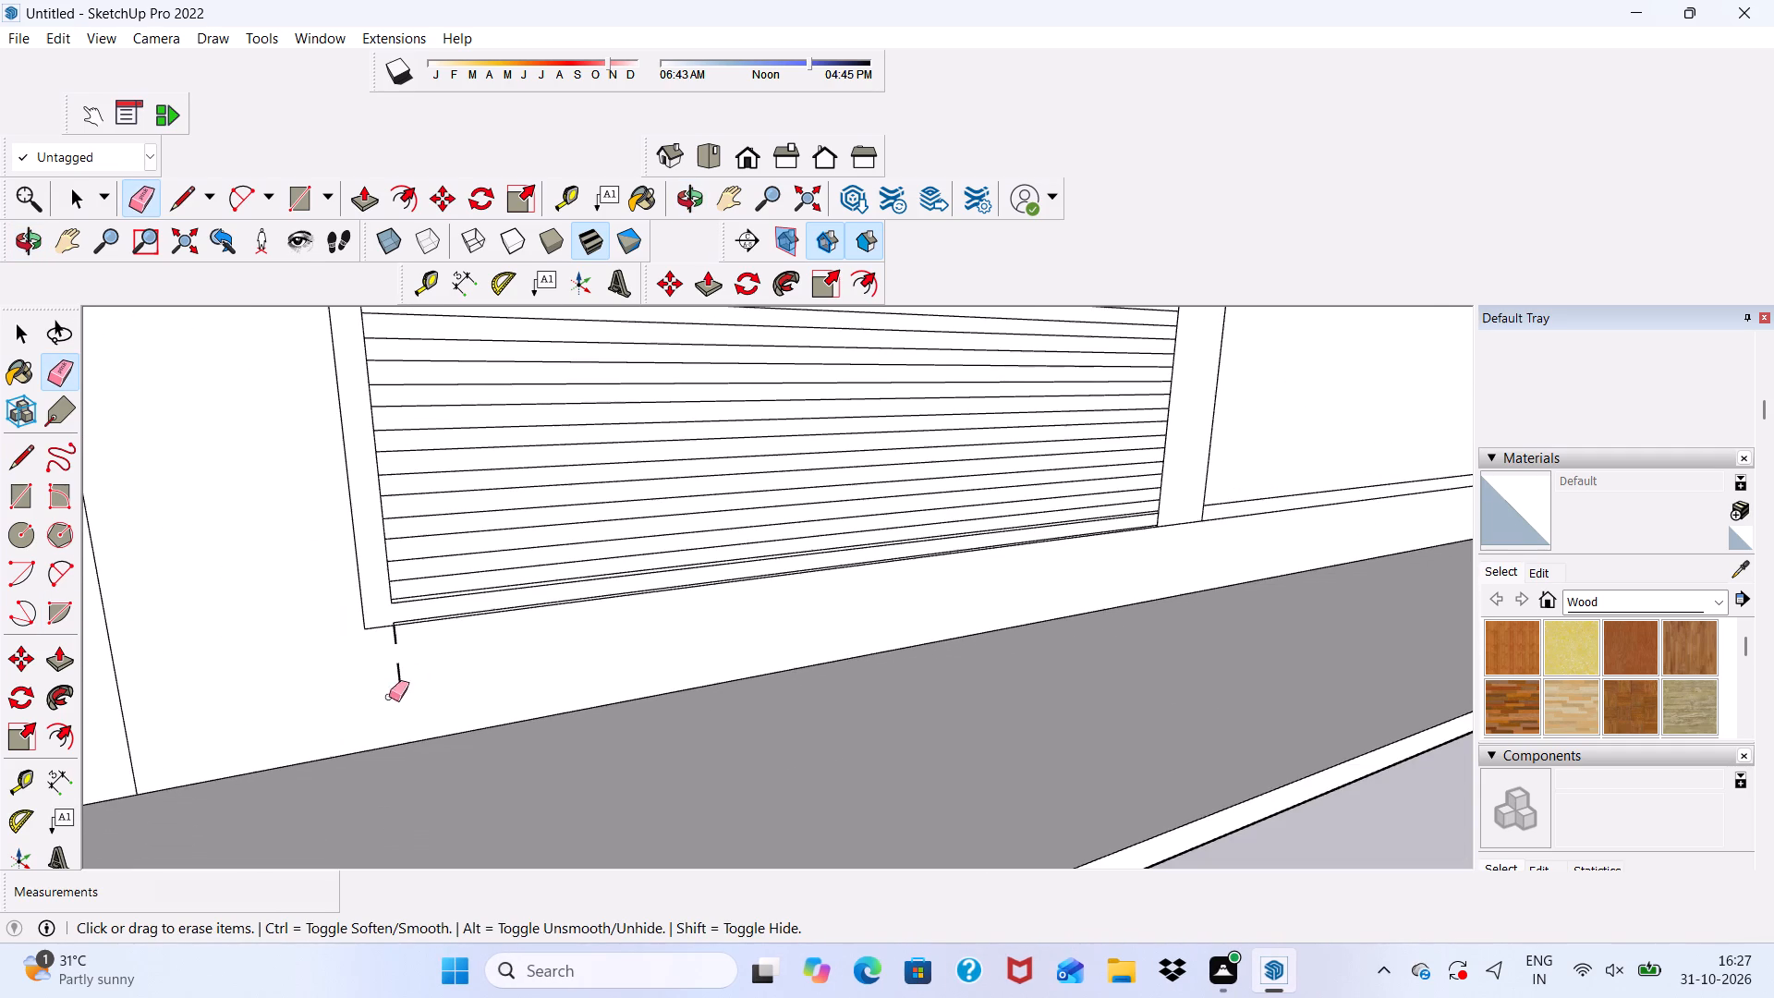
{"action": "middle_click_drag", "start_coordinate": [422, 677], "coordinate": [416, 742]}
{"action": "scroll", "coordinate": [403, 680], "scroll_direction": "up", "scroll_amount": 9}
{"action": "left_click_drag", "start_coordinate": [386, 672], "coordinate": [405, 692]}
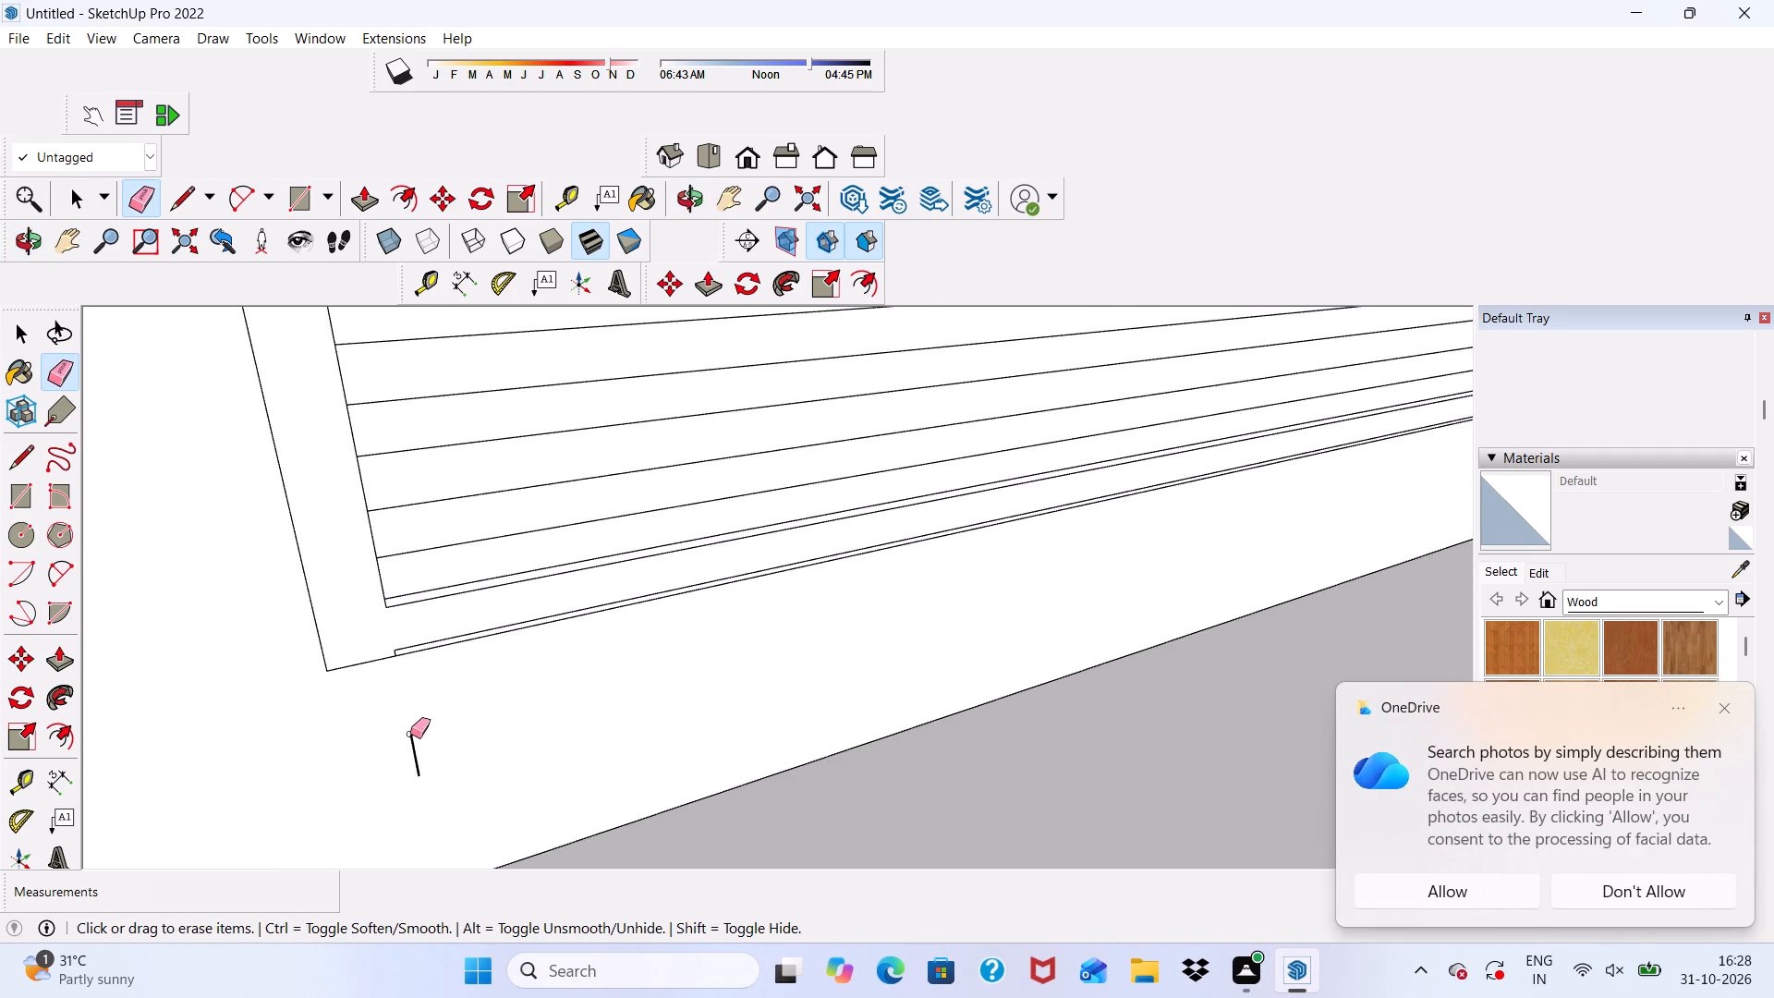
{"action": "left_click_drag", "start_coordinate": [410, 736], "coordinate": [413, 748]}
Erase the leftover long edge and short end edge of the thin slat sliver along the left panel's bottom frame band.
{"action": "scroll", "coordinate": [465, 576], "scroll_direction": "up", "scroll_amount": 11}
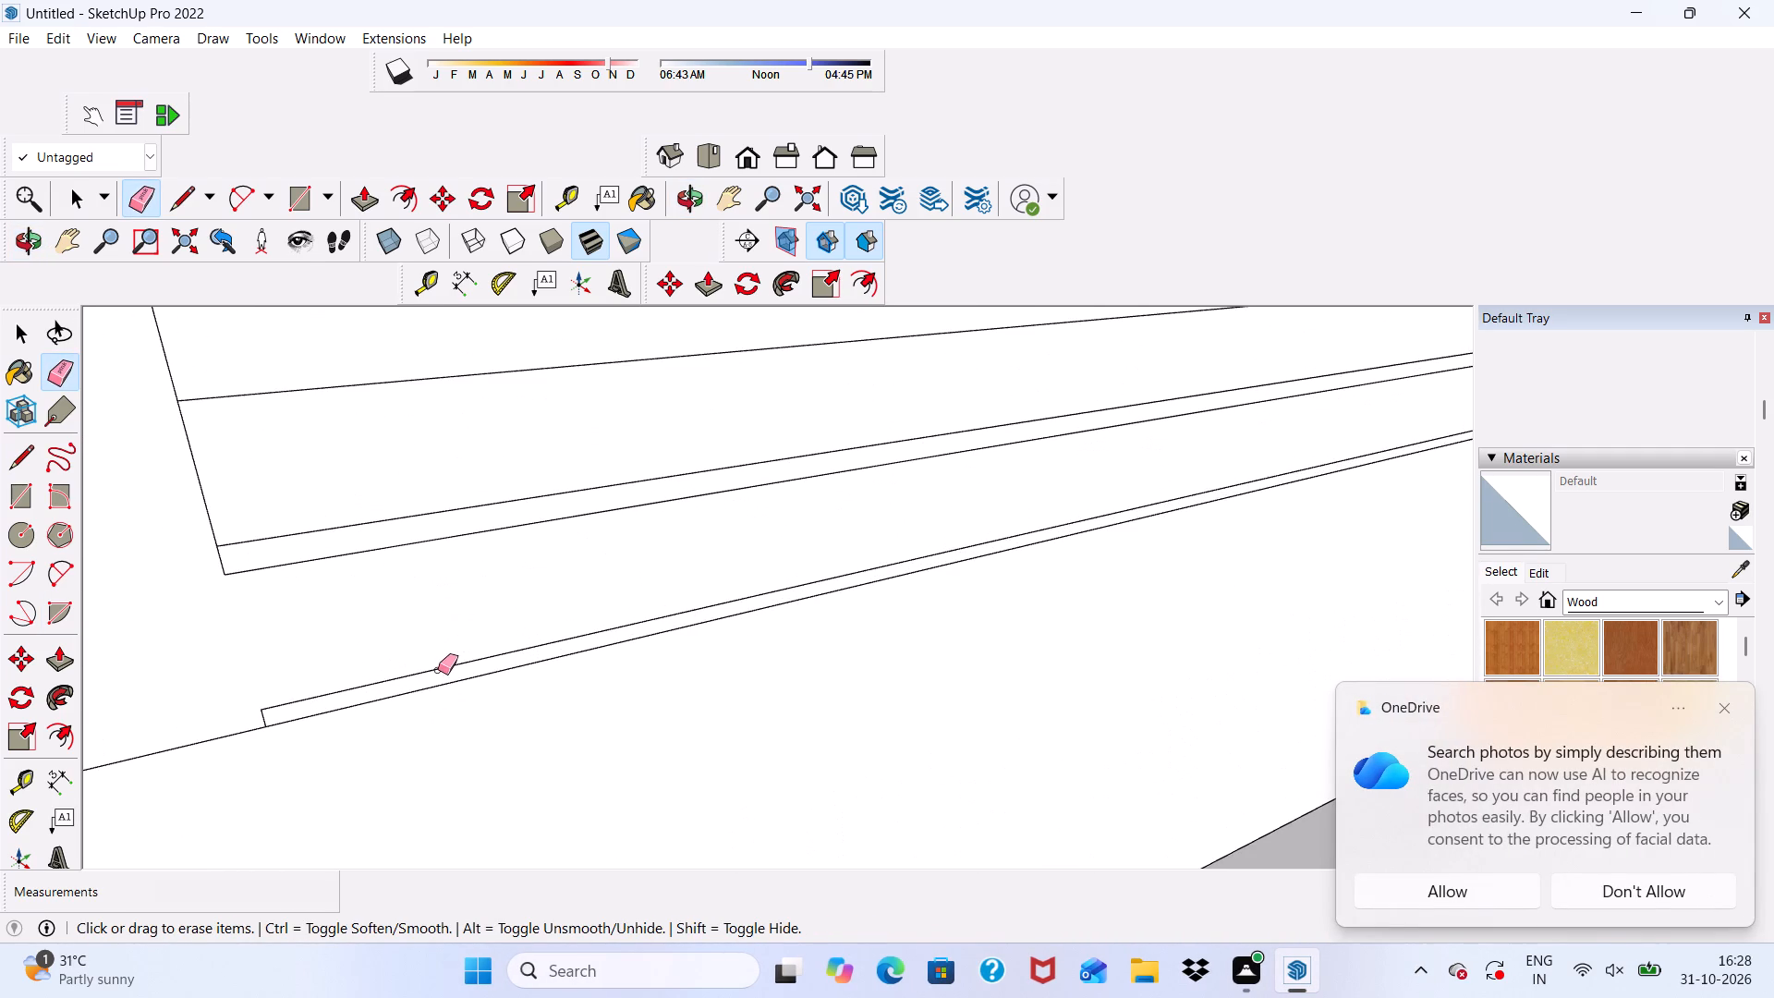
{"action": "left_click", "coordinate": [438, 670]}
{"action": "scroll", "coordinate": [282, 671], "scroll_direction": "up", "scroll_amount": 2}
{"action": "left_click_drag", "start_coordinate": [270, 720], "coordinate": [220, 722]}
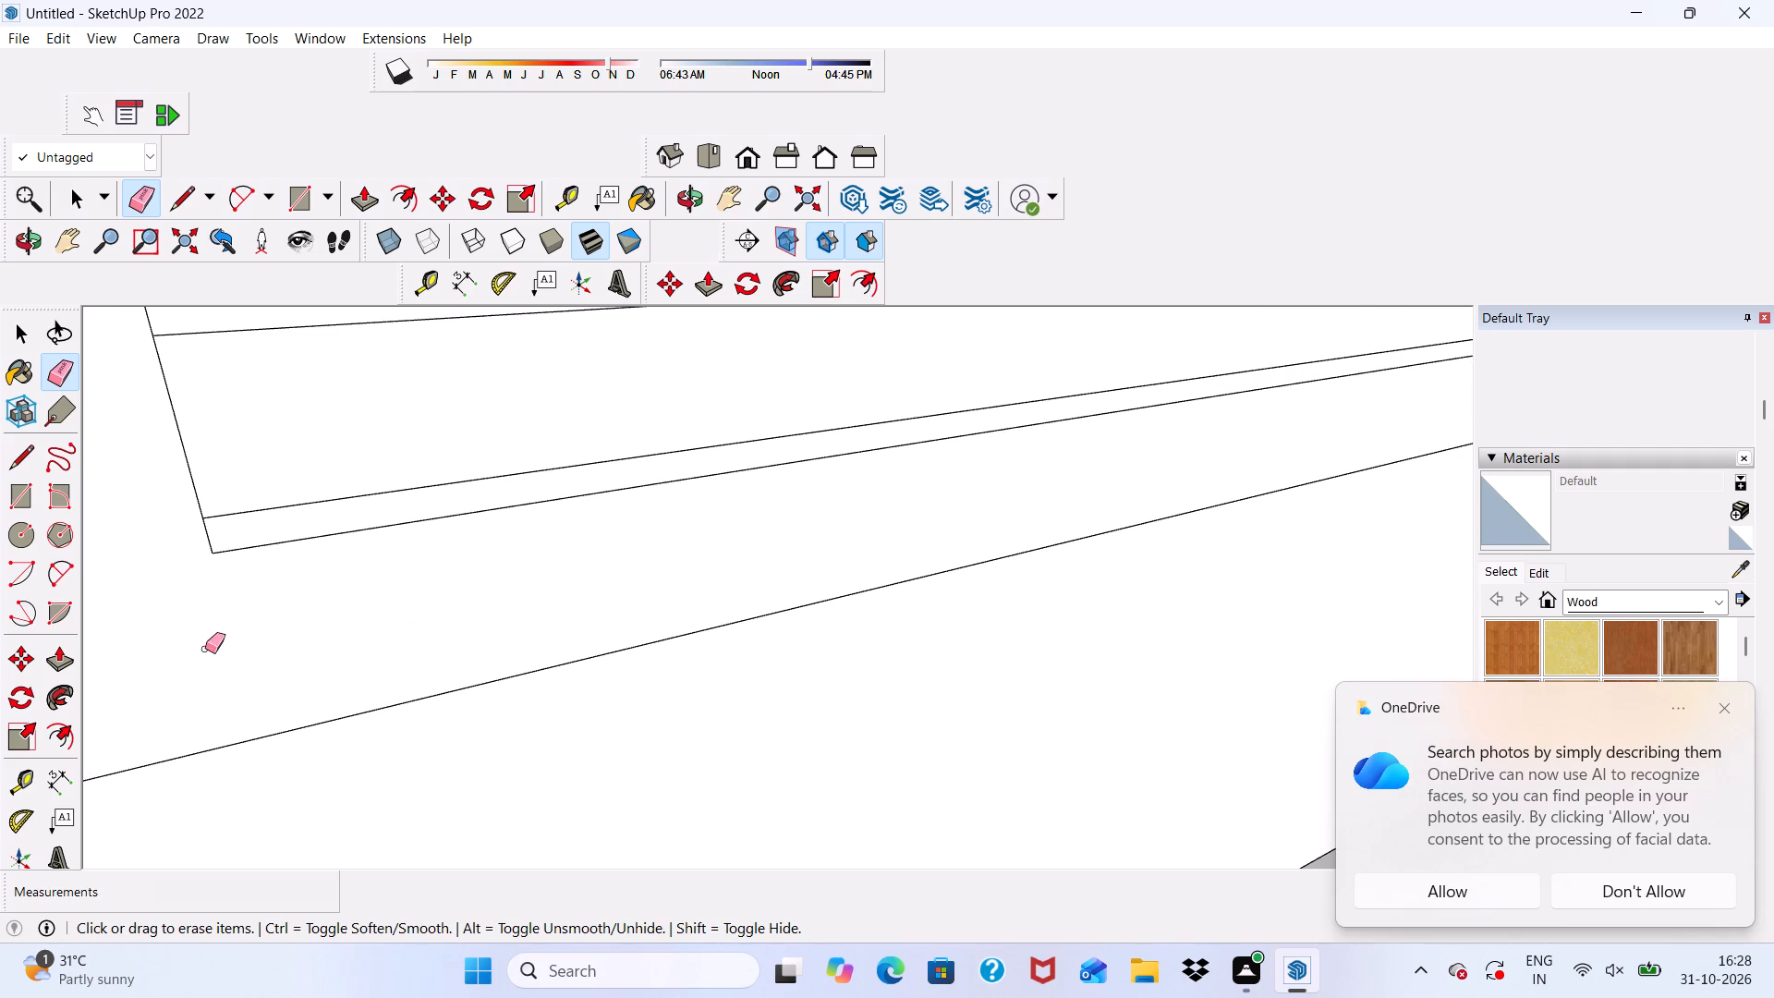
Erase the extra long edge that doubles the line along the left panel's lower inner frame.
{"action": "scroll", "coordinate": [204, 648], "scroll_direction": "down", "scroll_amount": 19}
{"action": "scroll", "coordinate": [644, 563], "scroll_direction": "down", "scroll_amount": 7}
{"action": "scroll", "coordinate": [727, 570], "scroll_direction": "up", "scroll_amount": 4}
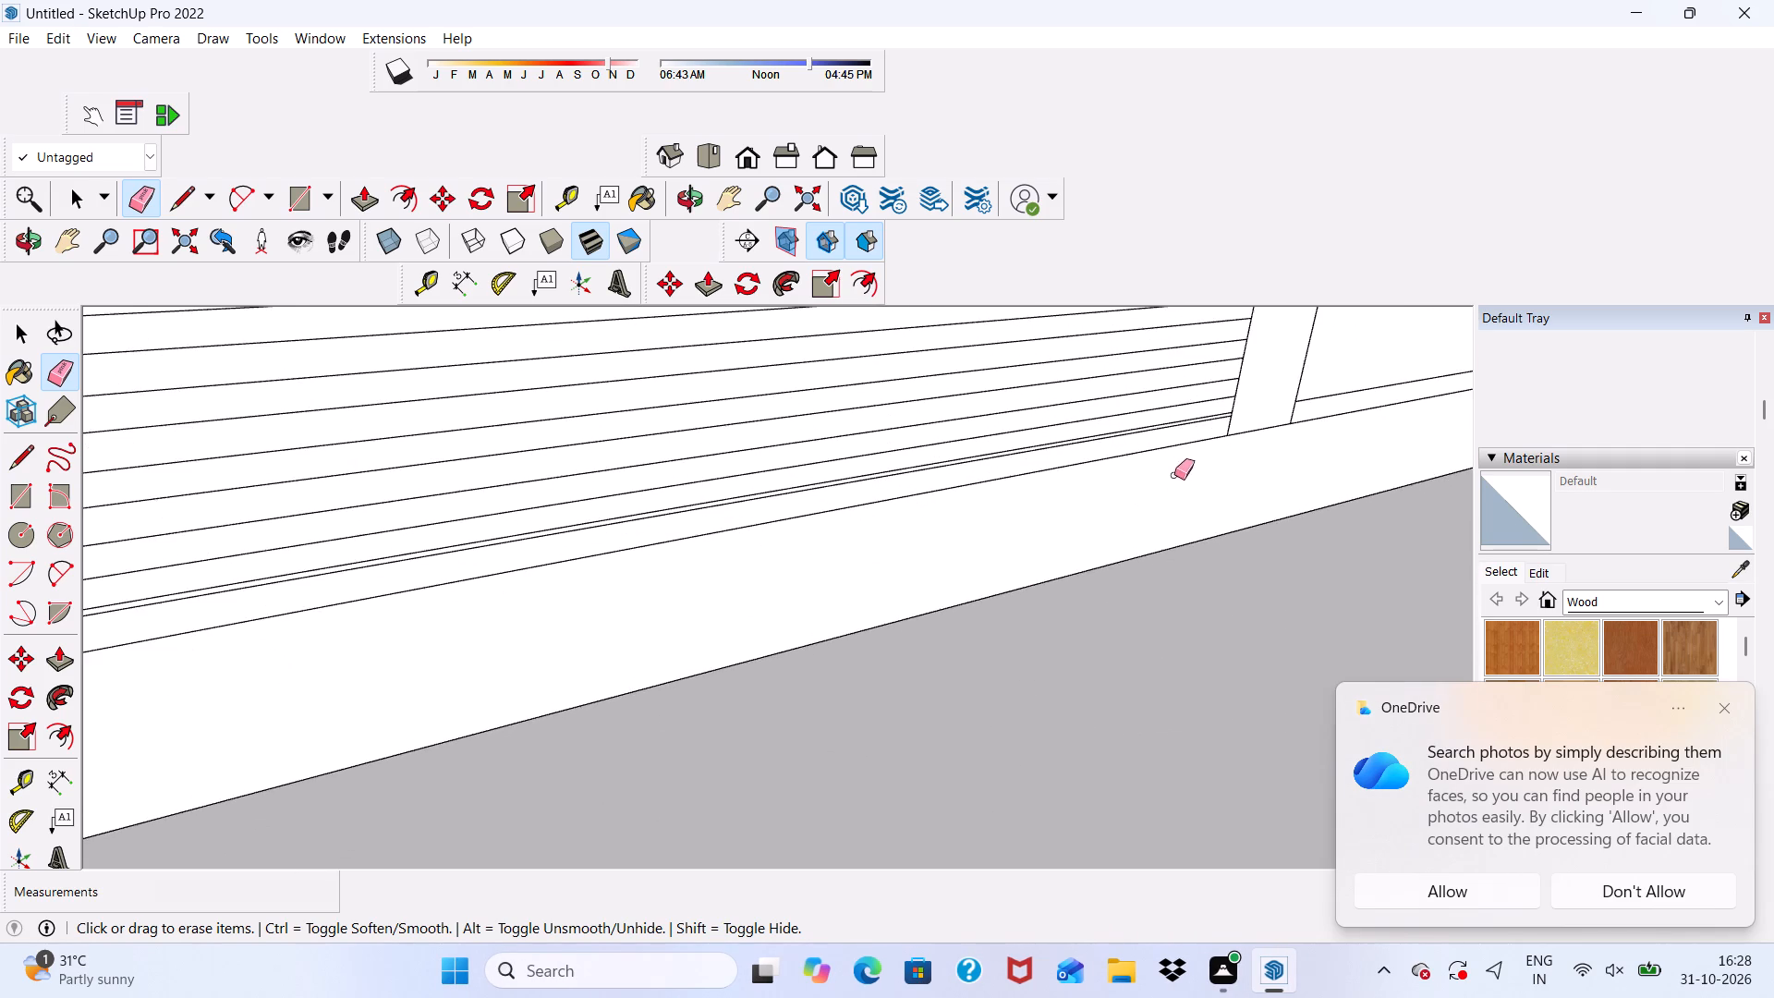
{"action": "scroll", "coordinate": [1215, 424], "scroll_direction": "up", "scroll_amount": 6}
{"action": "middle_click_drag", "start_coordinate": [1205, 426], "coordinate": [812, 409]}
{"action": "scroll", "coordinate": [798, 473], "scroll_direction": "down", "scroll_amount": 11}
{"action": "scroll", "coordinate": [594, 535], "scroll_direction": "up", "scroll_amount": 5}
{"action": "scroll", "coordinate": [482, 472], "scroll_direction": "up", "scroll_amount": 8}
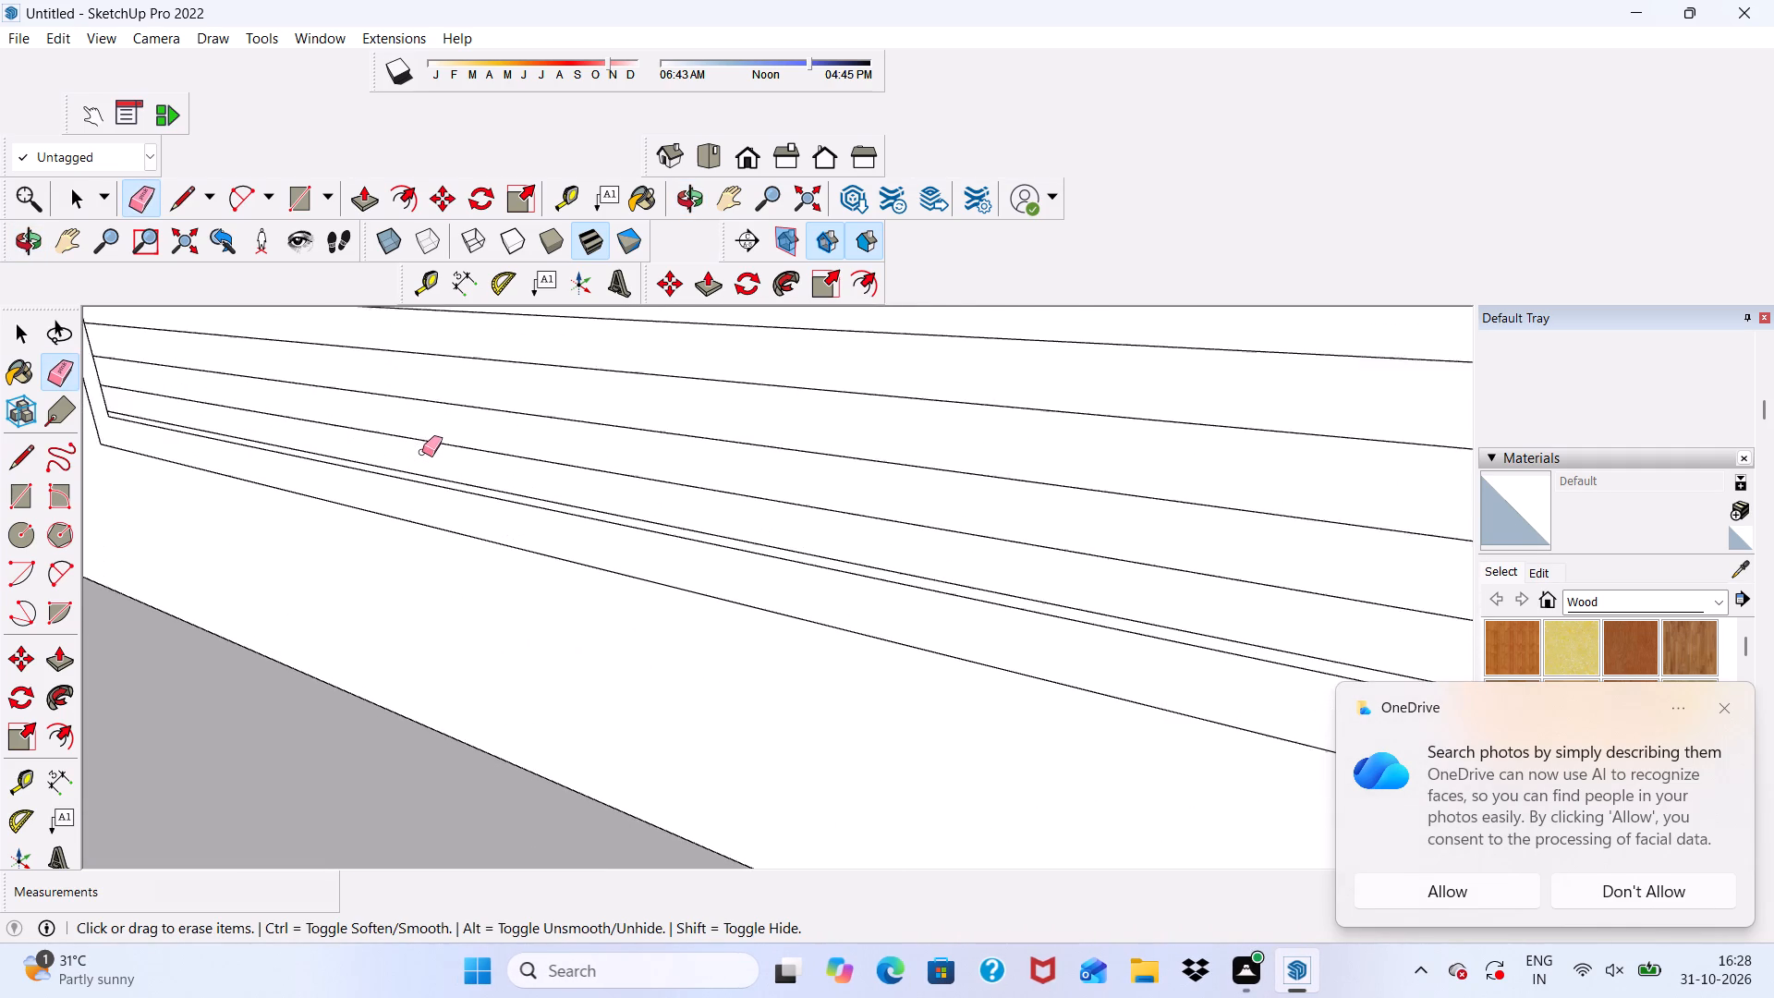
{"action": "scroll", "coordinate": [422, 452], "scroll_direction": "up", "scroll_amount": 1}
{"action": "left_click", "coordinate": [417, 475]}
{"action": "scroll", "coordinate": [417, 476], "scroll_direction": "down", "scroll_amount": 6}
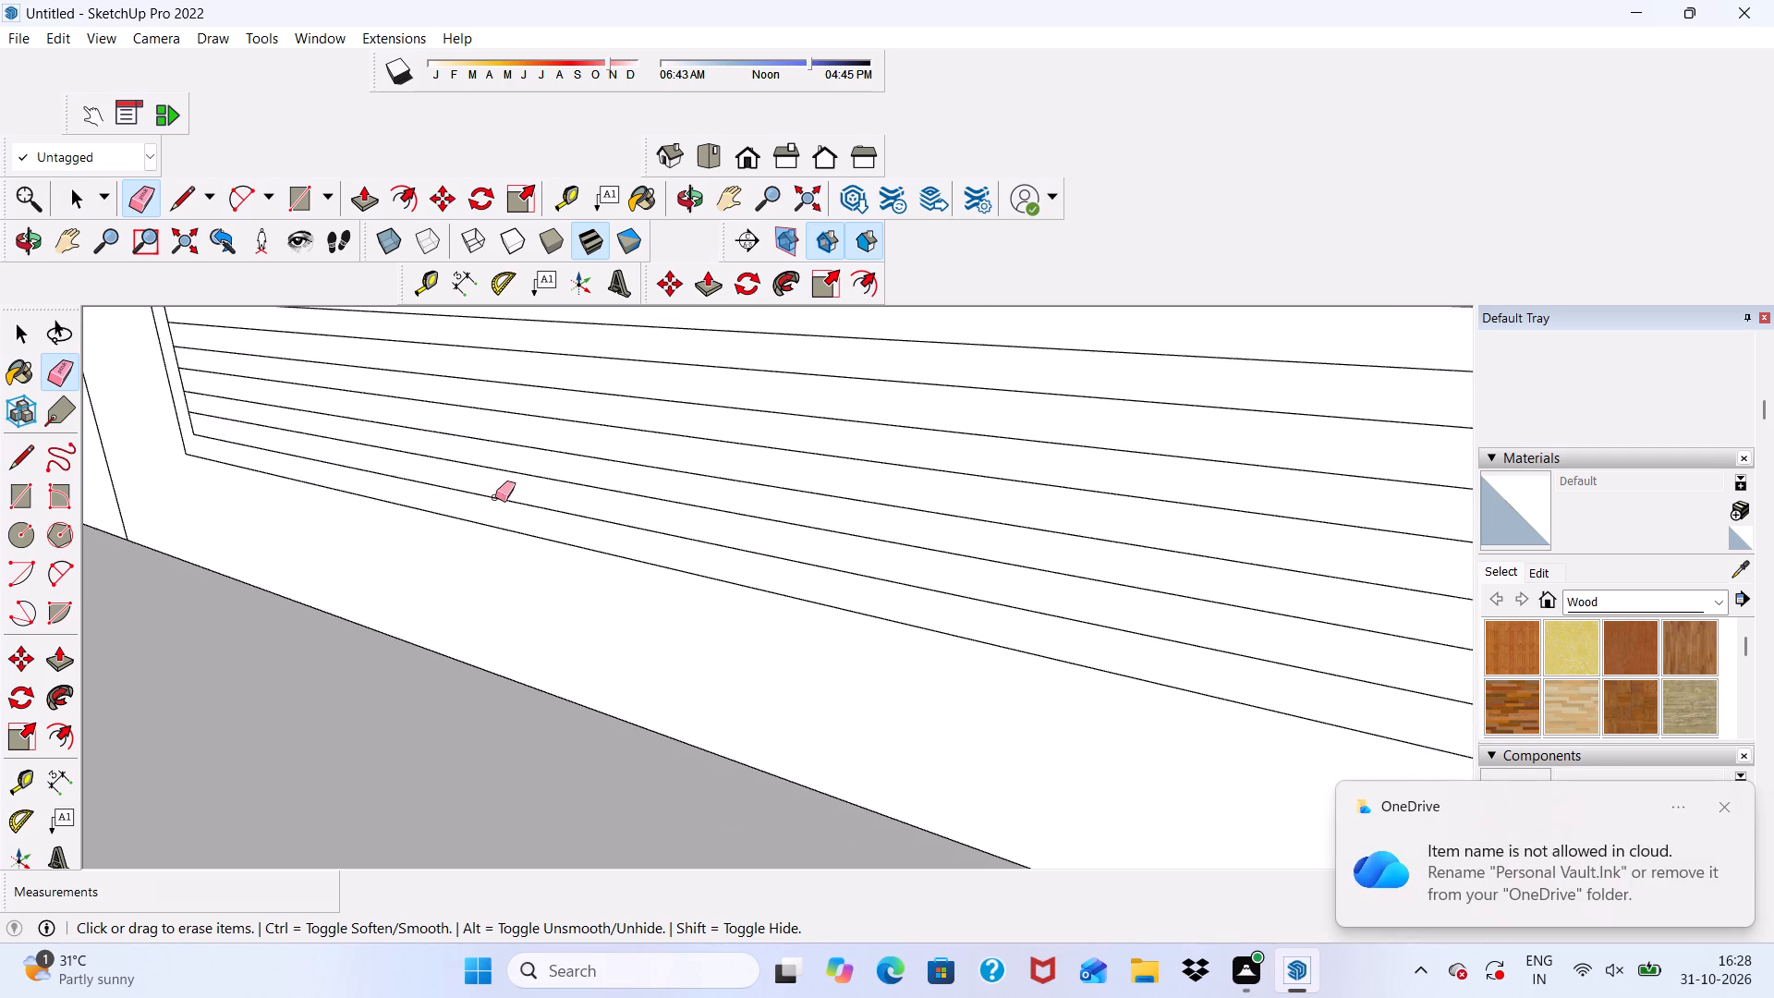
{"action": "scroll", "coordinate": [495, 497], "scroll_direction": "down", "scroll_amount": 12}
{"action": "middle_click_drag", "start_coordinate": [471, 563], "coordinate": [603, 509]}
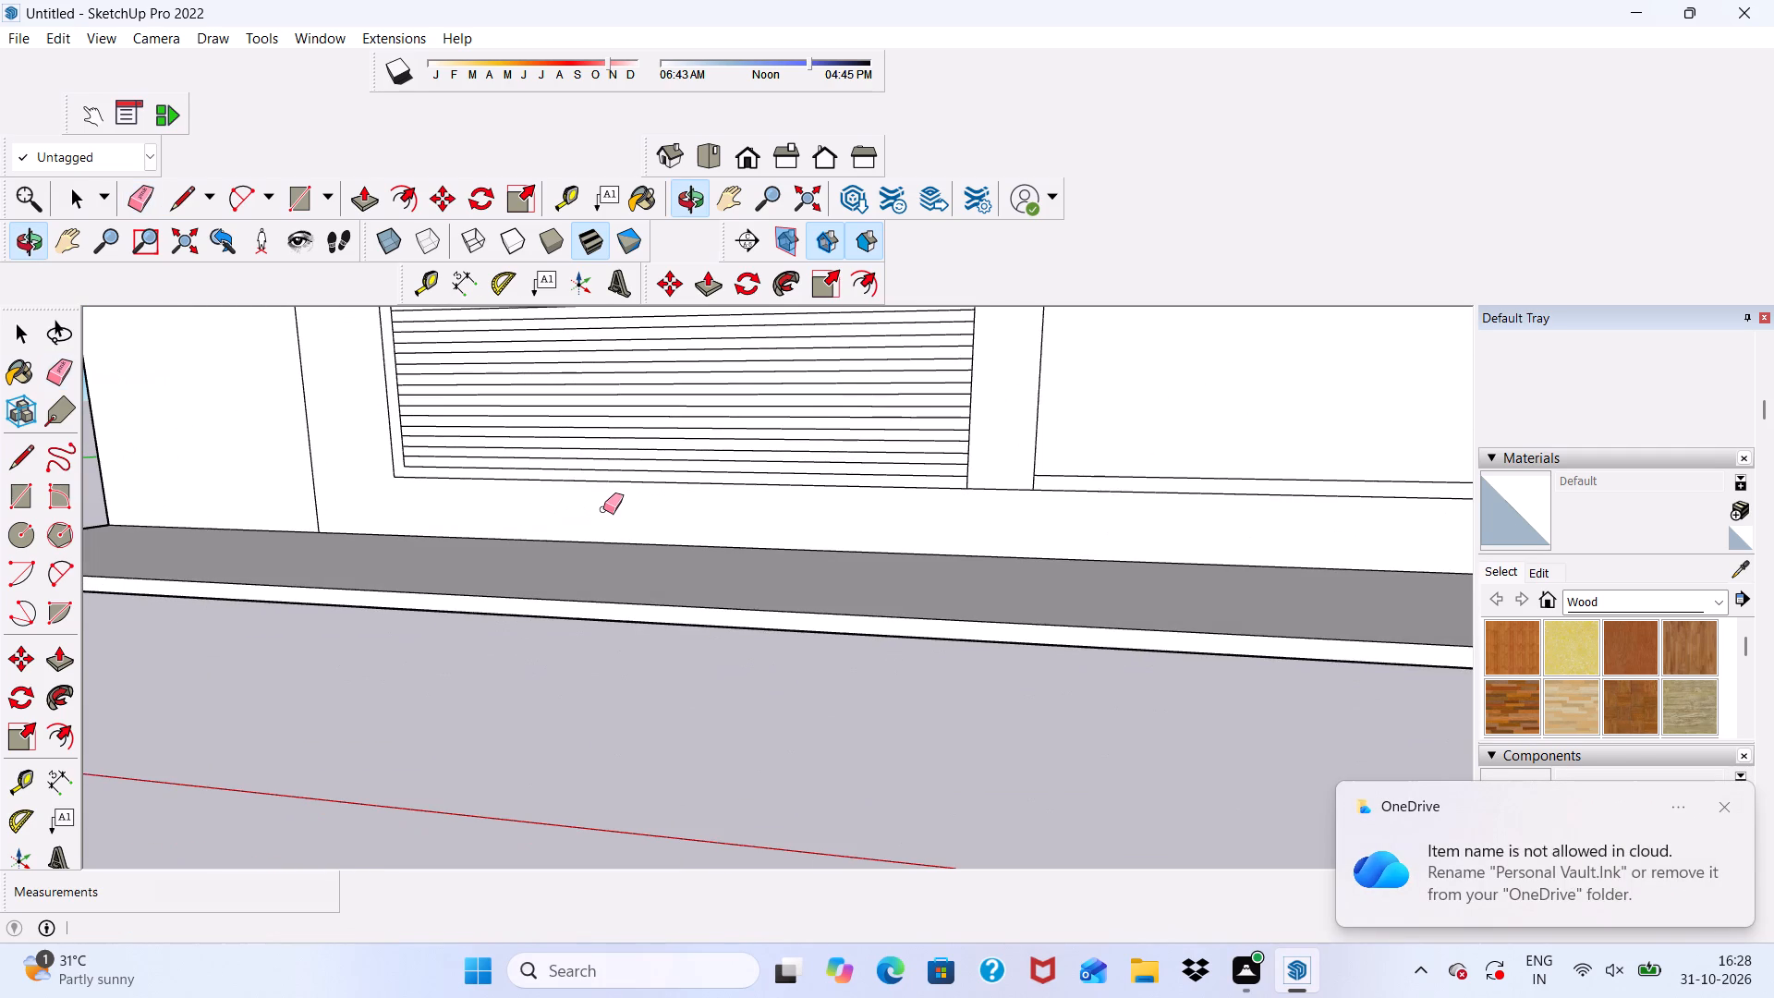
{"action": "scroll", "coordinate": [591, 507], "scroll_direction": "down", "scroll_amount": 10}
{"action": "scroll", "coordinate": [713, 458], "scroll_direction": "up", "scroll_amount": 1}
{"action": "key", "text": "space"}
{"action": "key", "text": "space"}
{"action": "key", "text": "space"}
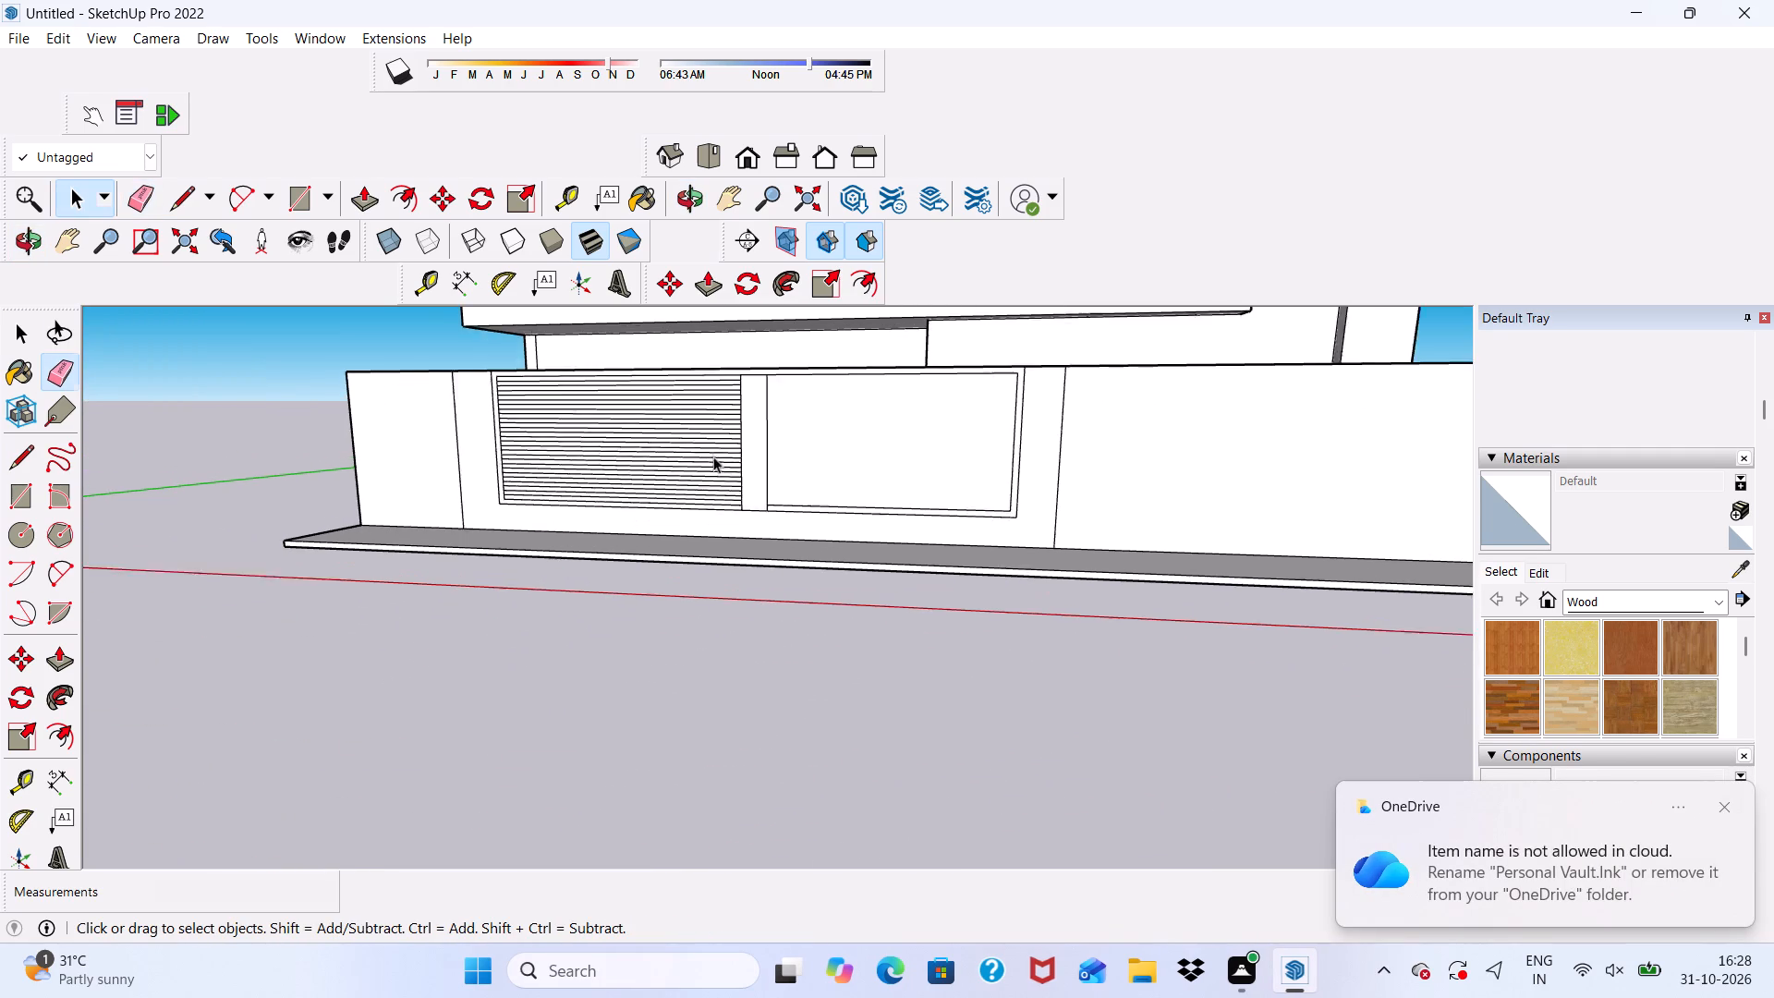
Draw a slat rectangle about 9' 10 9/16" by 2 11/16" along the right panel's top, from the divider to the inner frame side.
{"action": "scroll", "coordinate": [713, 456], "scroll_direction": "up", "scroll_amount": 1}
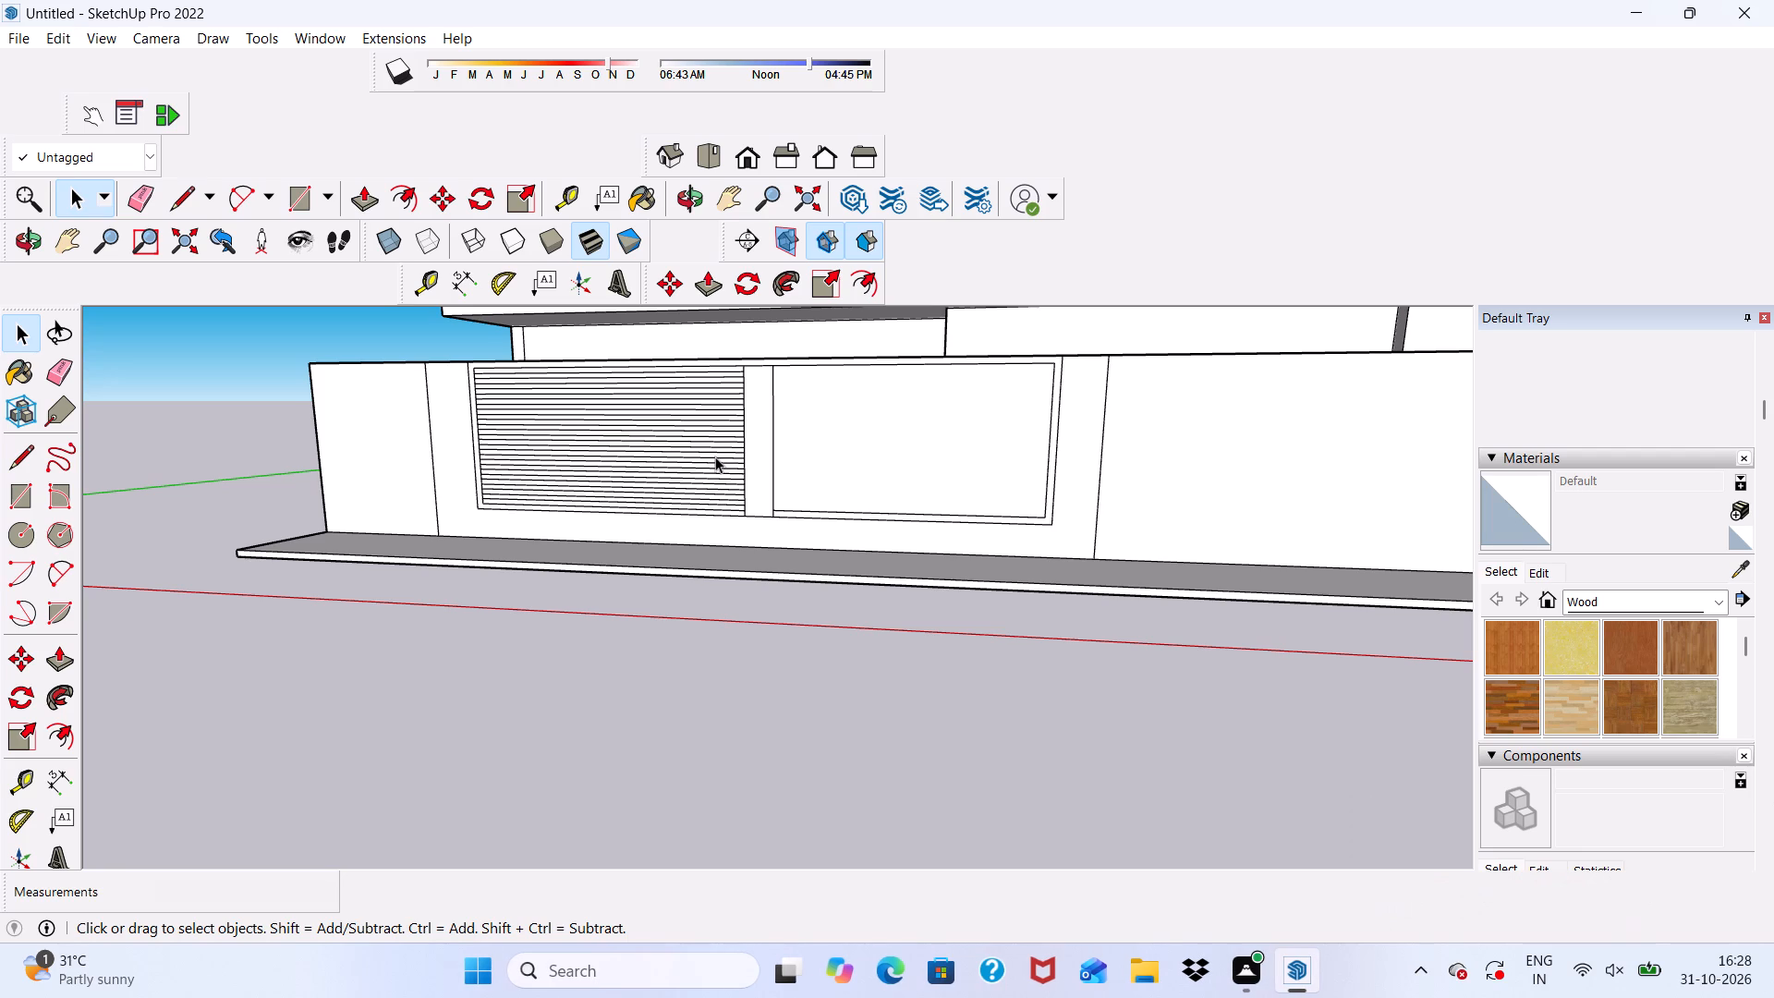
{"action": "scroll", "coordinate": [708, 473], "scroll_direction": "up", "scroll_amount": 2}
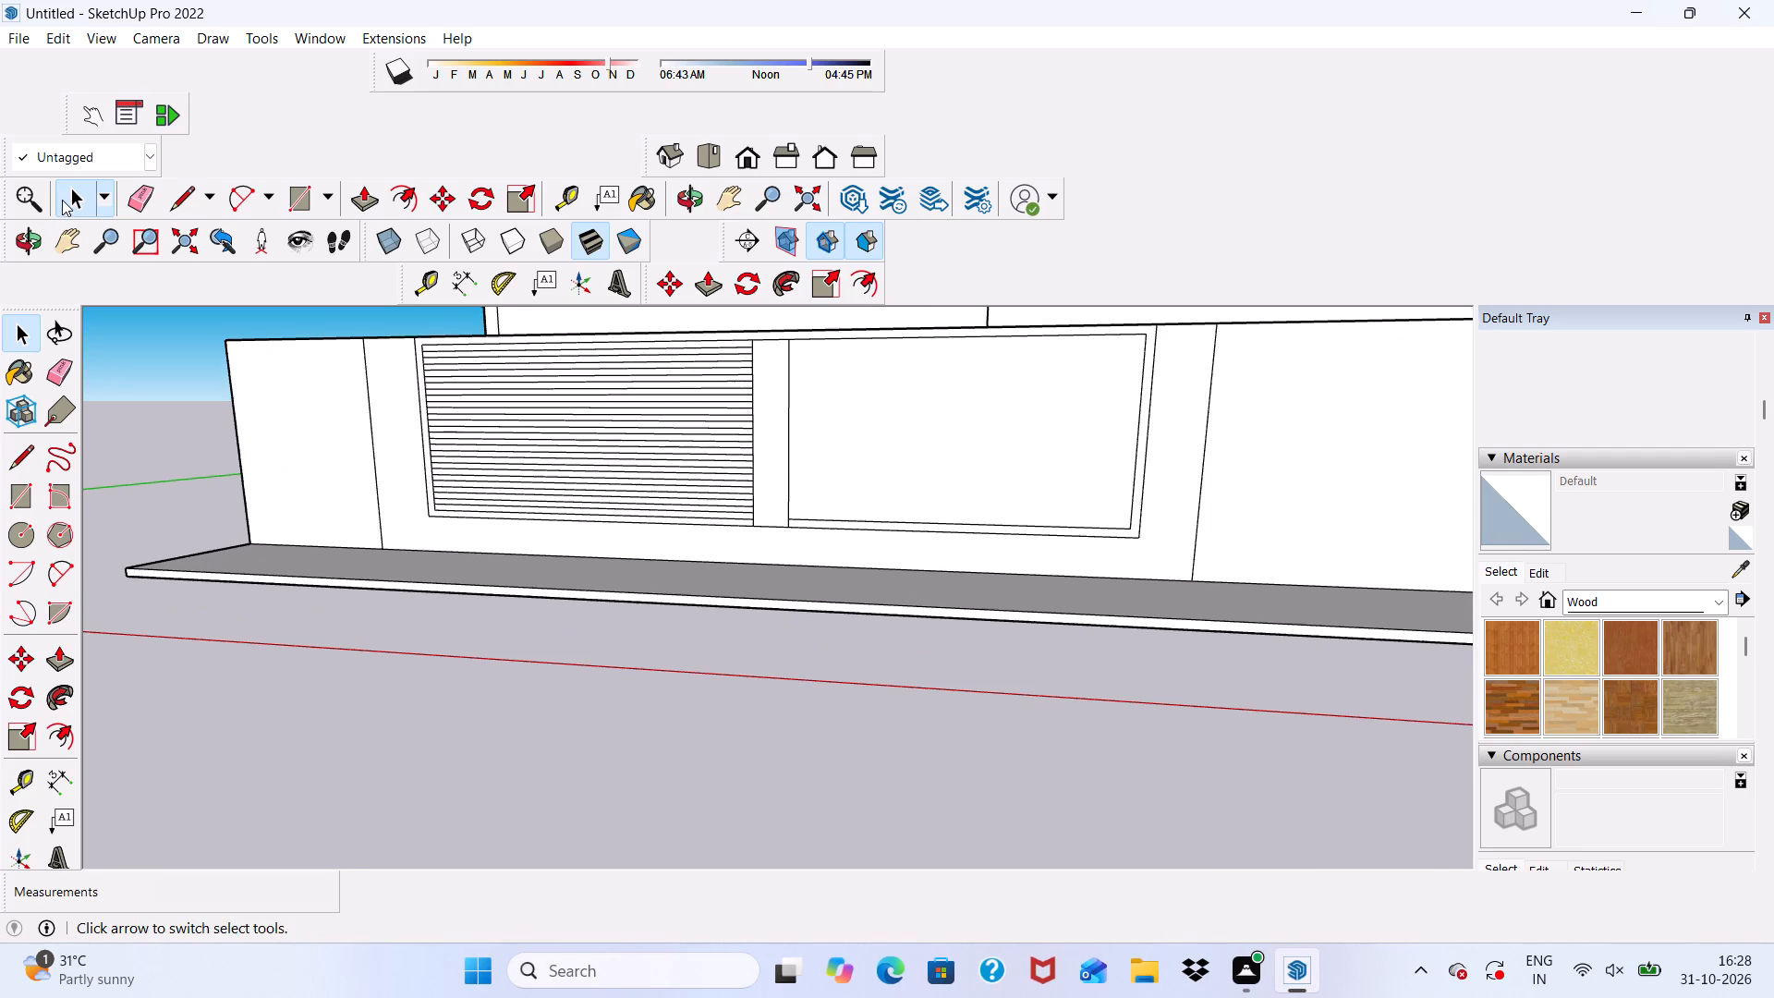
{"action": "left_click", "coordinate": [280, 205]}
{"action": "scroll", "coordinate": [740, 417], "scroll_direction": "up", "scroll_amount": 6}
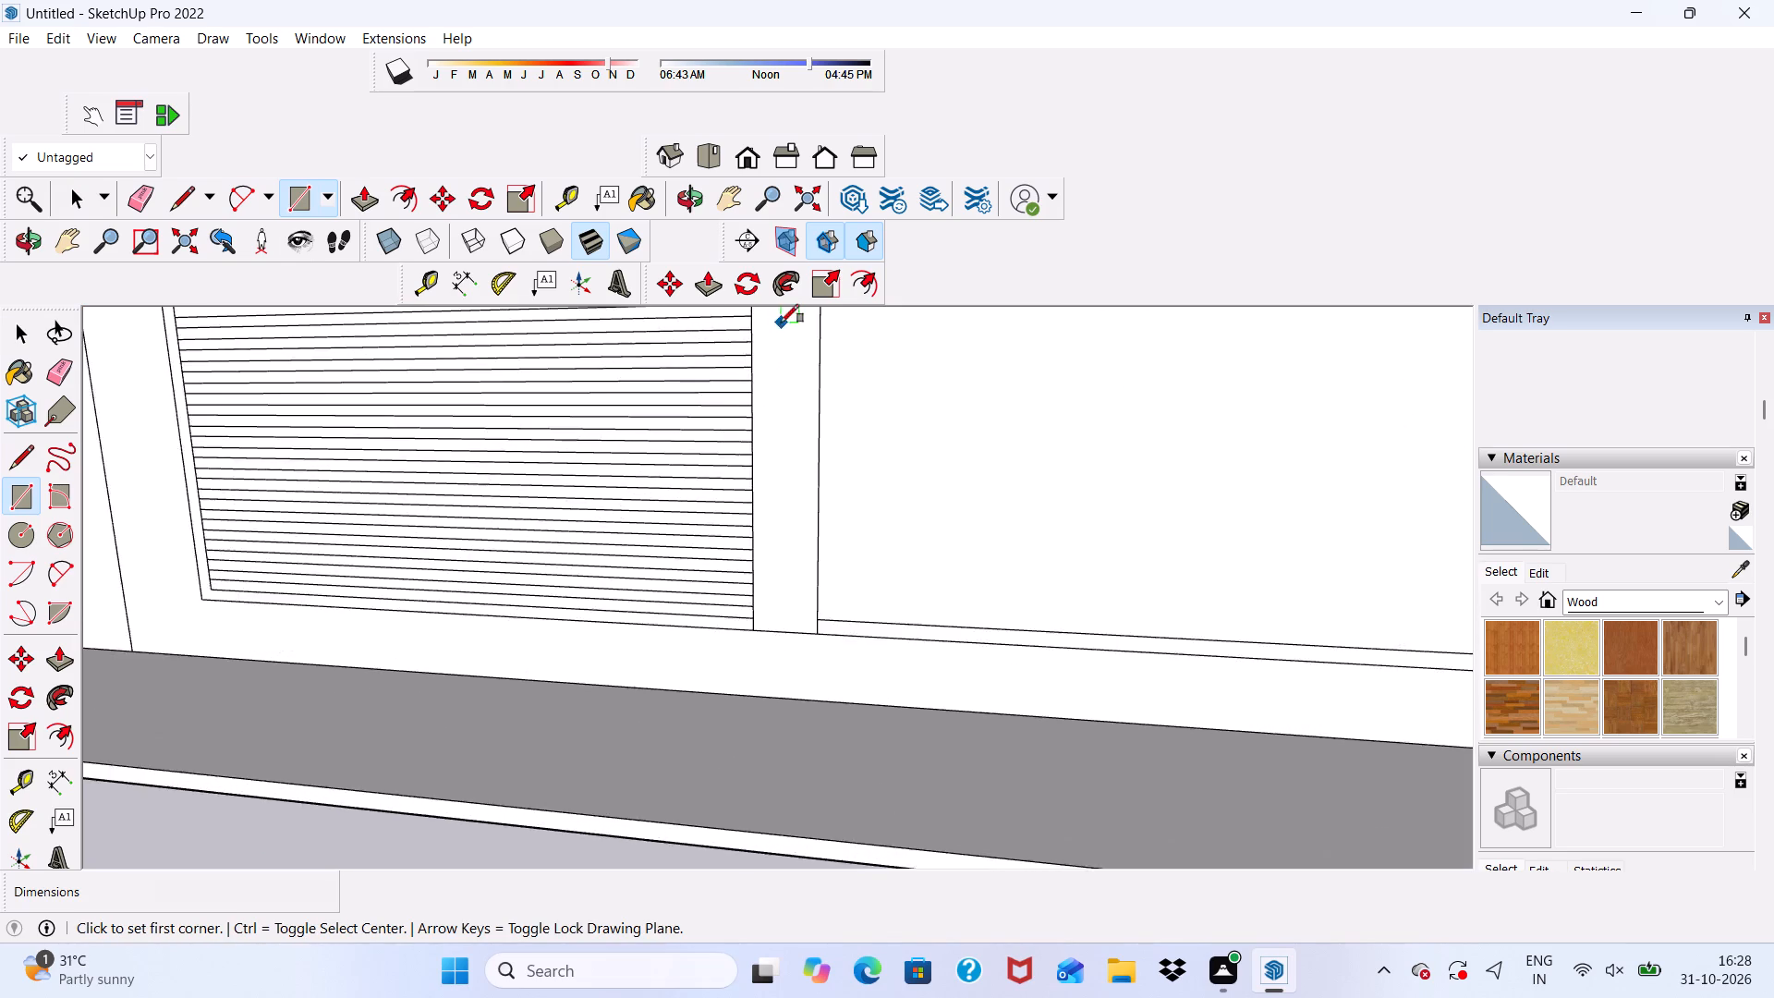
{"action": "scroll", "coordinate": [781, 323], "scroll_direction": "down", "scroll_amount": 12}
{"action": "scroll", "coordinate": [818, 334], "scroll_direction": "up", "scroll_amount": 7}
{"action": "scroll", "coordinate": [804, 455], "scroll_direction": "up", "scroll_amount": 9}
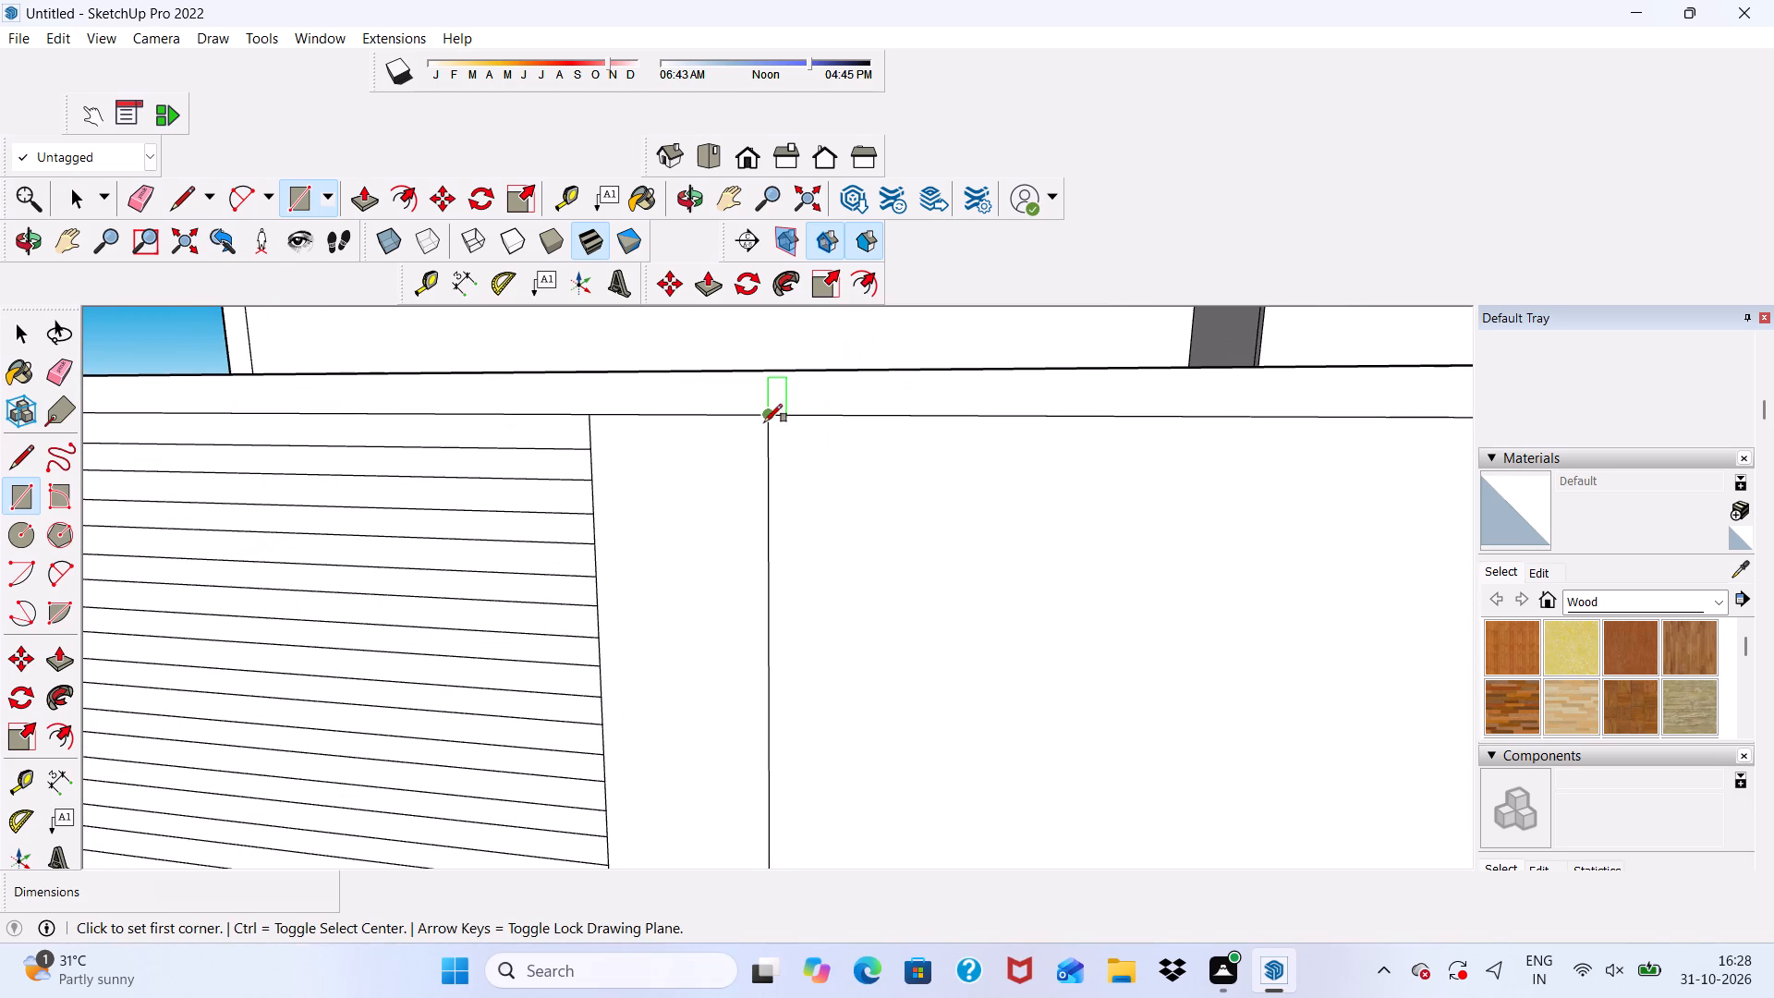
{"action": "left_click", "coordinate": [768, 414]}
{"action": "scroll", "coordinate": [758, 495], "scroll_direction": "down", "scroll_amount": 5}
{"action": "scroll", "coordinate": [607, 409], "scroll_direction": "down", "scroll_amount": 5}
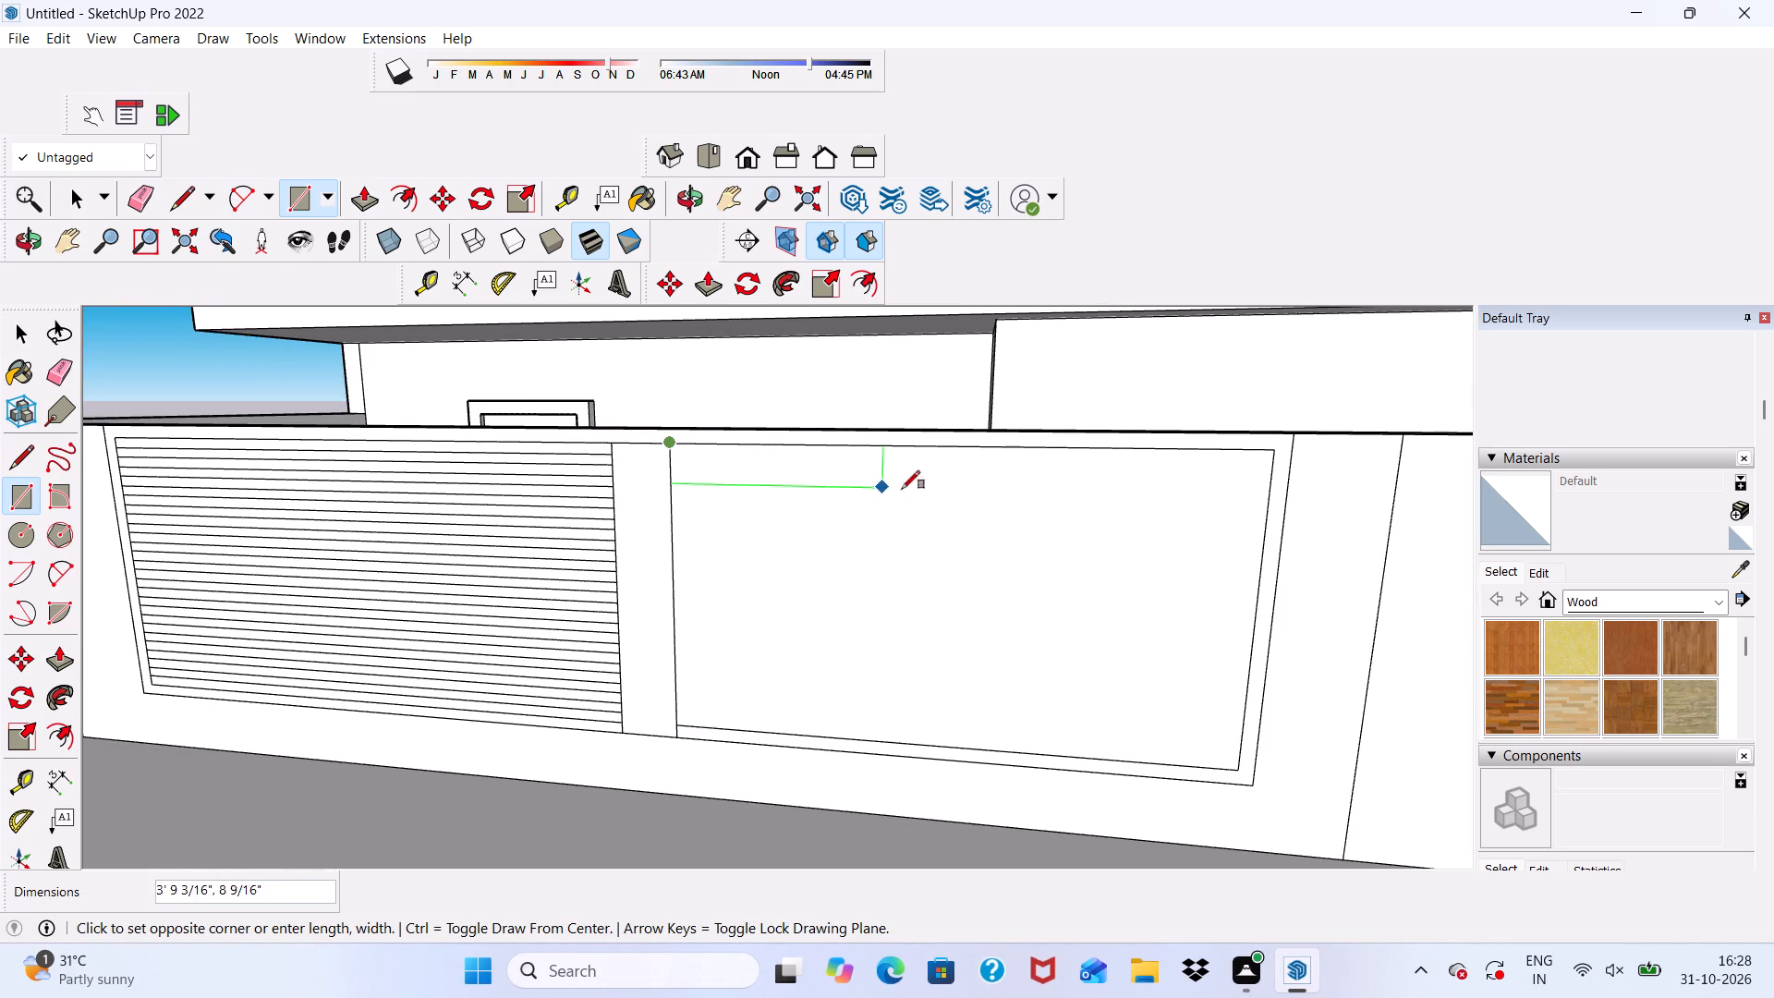
{"action": "scroll", "coordinate": [1279, 459], "scroll_direction": "up", "scroll_amount": 4}
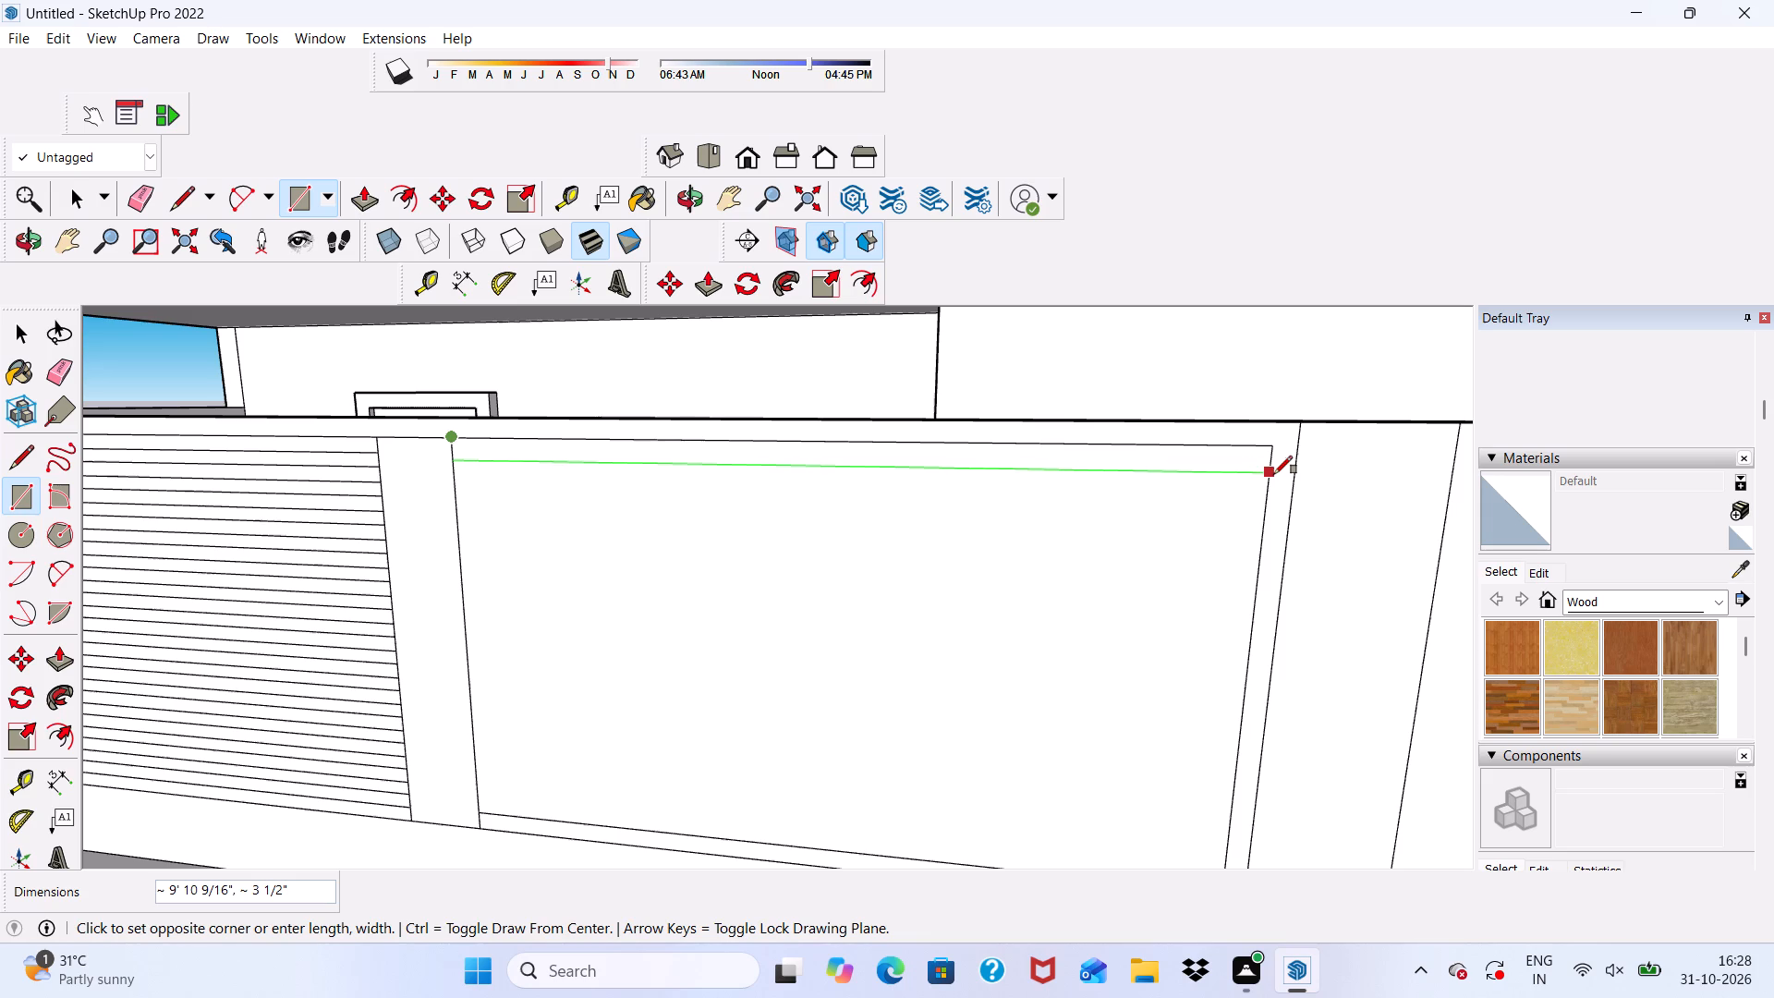
{"action": "left_click", "coordinate": [1263, 467]}
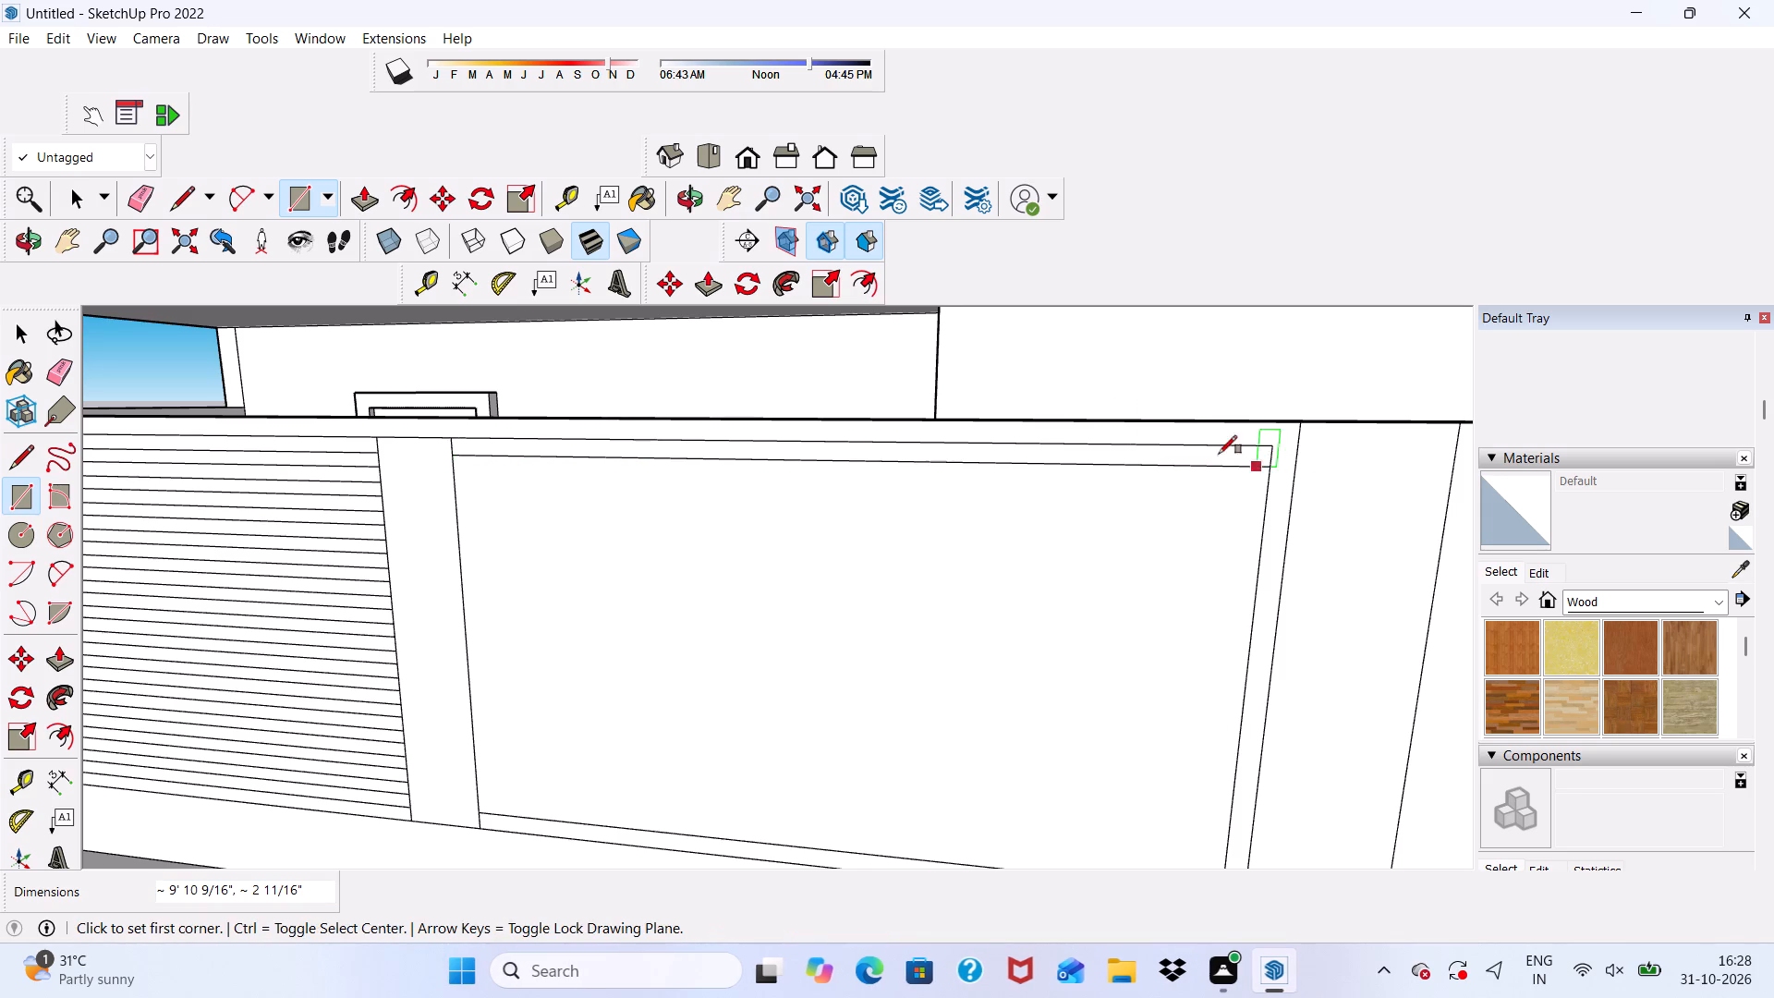
Copy the right panel's slat rectangle with its edges about 4 3/16" straight down.
{"action": "scroll", "coordinate": [781, 456], "scroll_direction": "down", "scroll_amount": 1}
{"action": "key", "text": "space"}
{"action": "key", "text": "space"}
{"action": "key", "text": "space"}
{"action": "key", "text": "space"}
{"action": "key", "text": "space"}
{"action": "key", "text": "space"}
{"action": "scroll", "coordinate": [765, 460], "scroll_direction": "up", "scroll_amount": 5}
{"action": "double_click", "coordinate": [763, 455]}
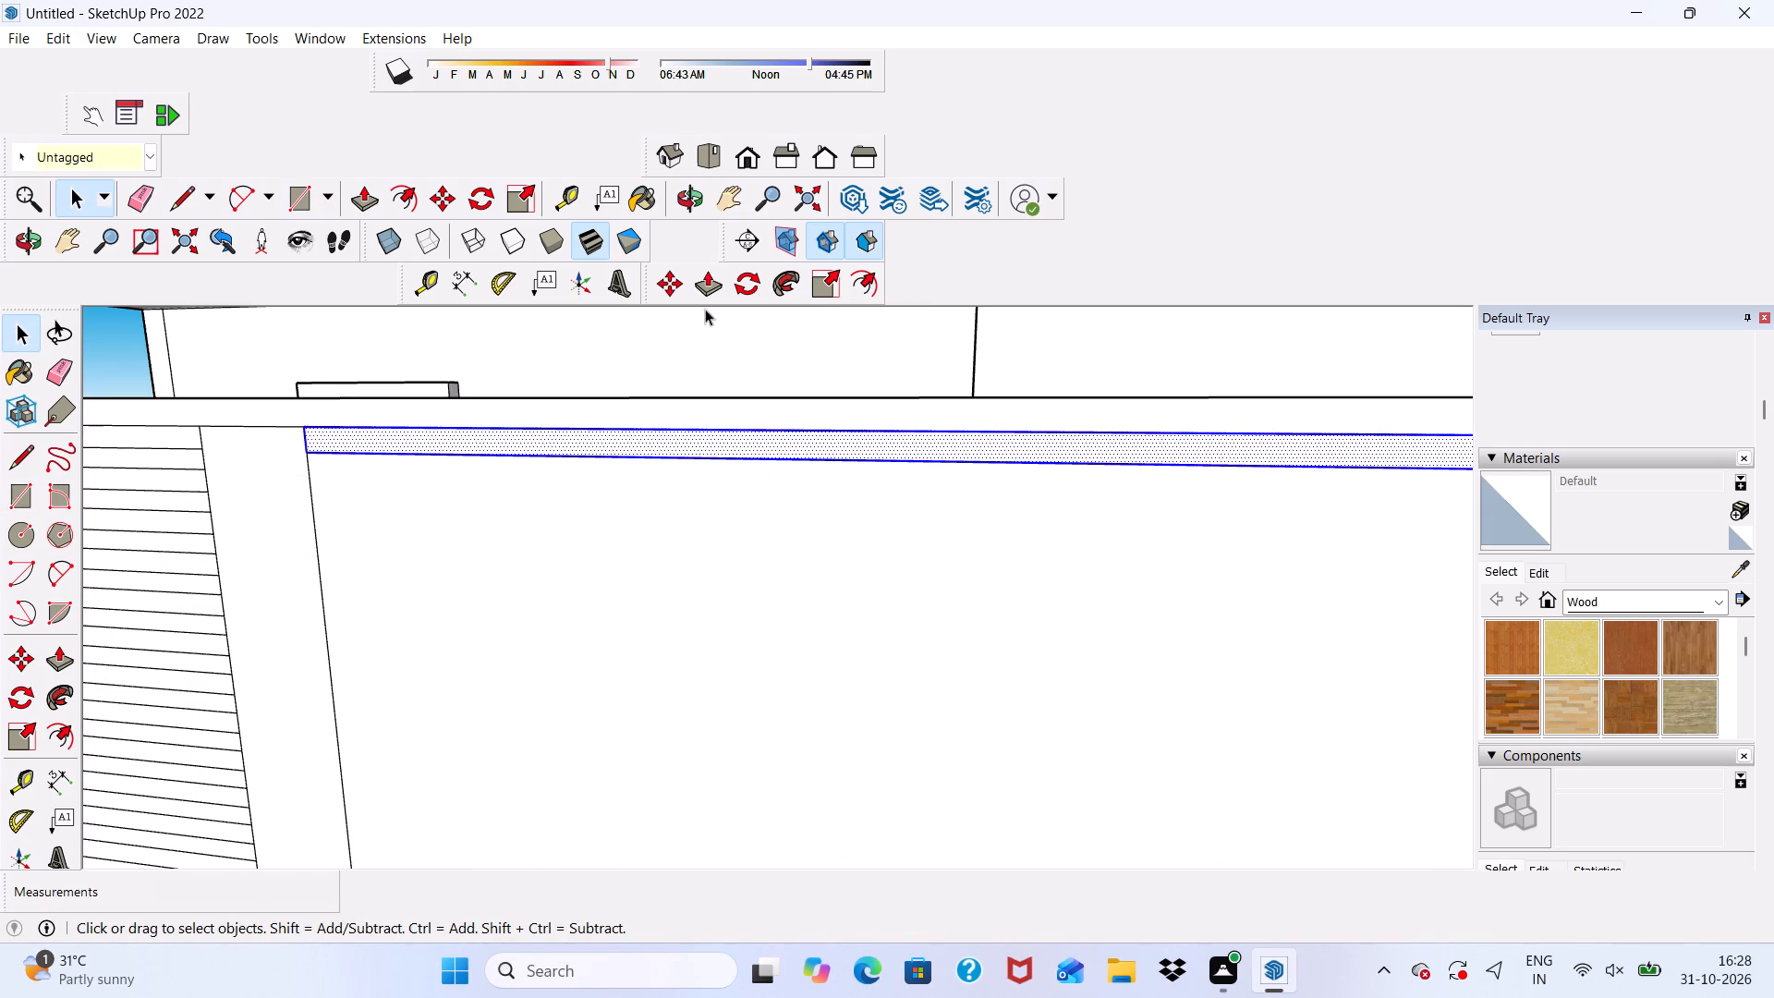
{"action": "left_click", "coordinate": [667, 274]}
{"action": "left_click", "coordinate": [680, 451]}
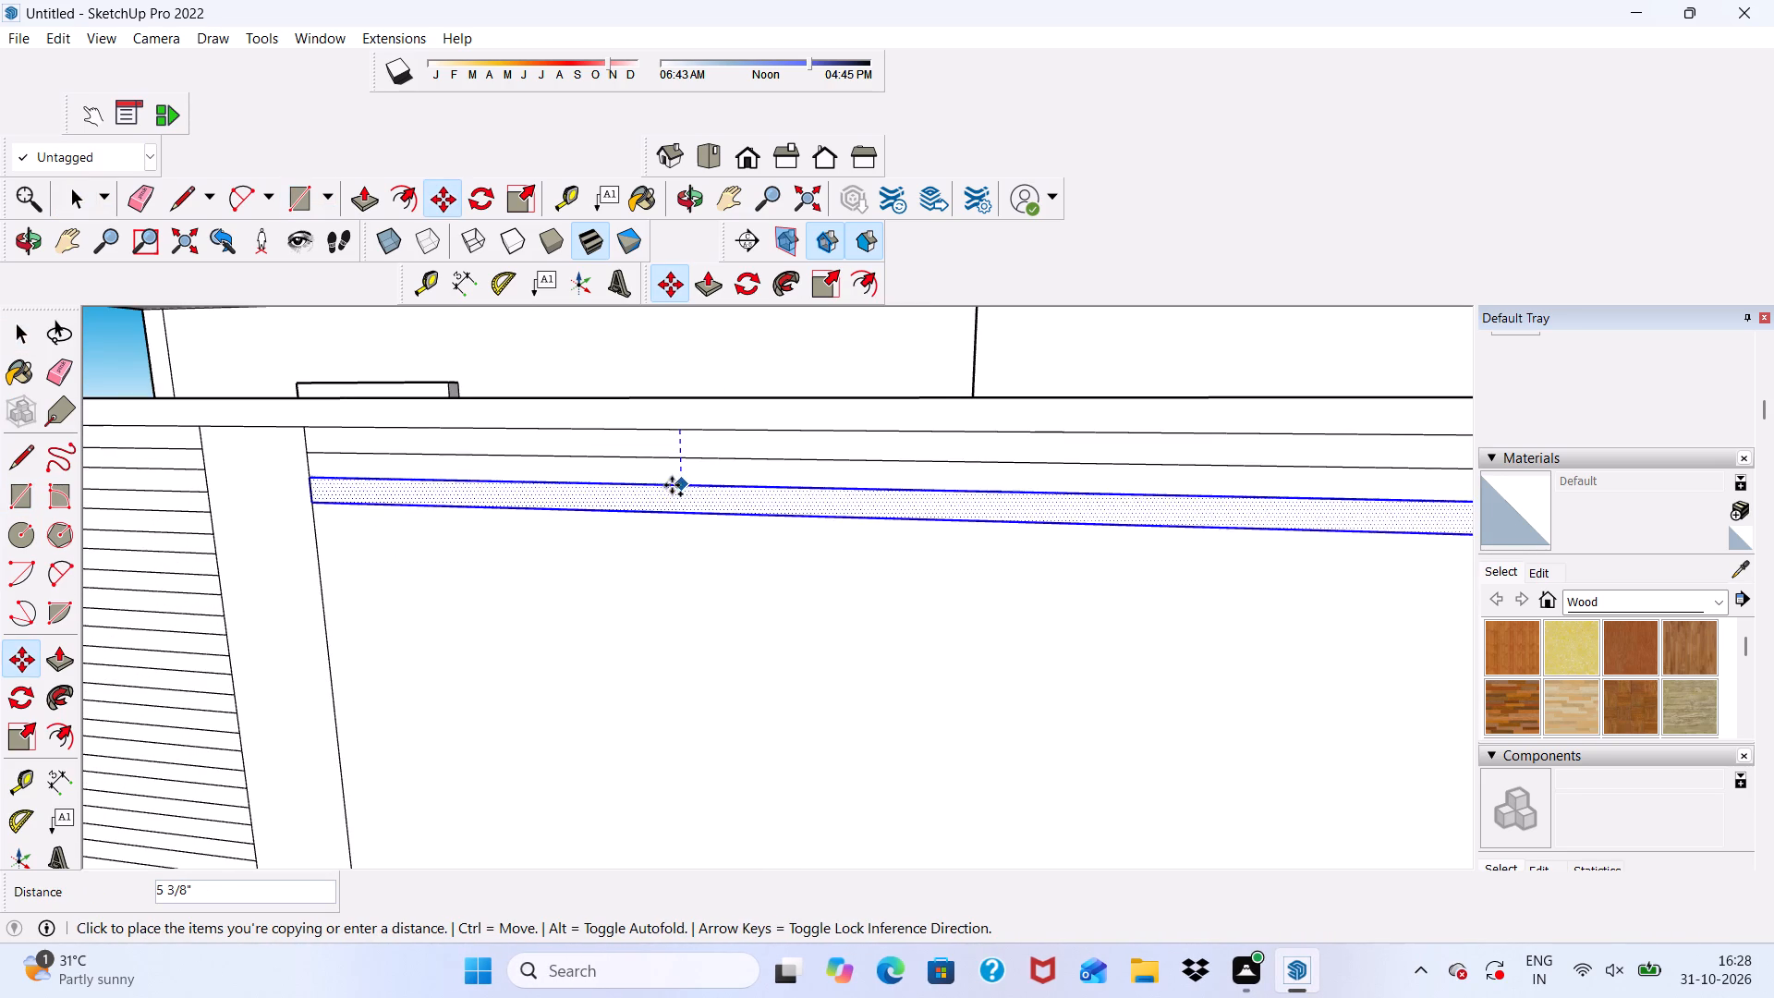
{"action": "left_click", "coordinate": [672, 473]}
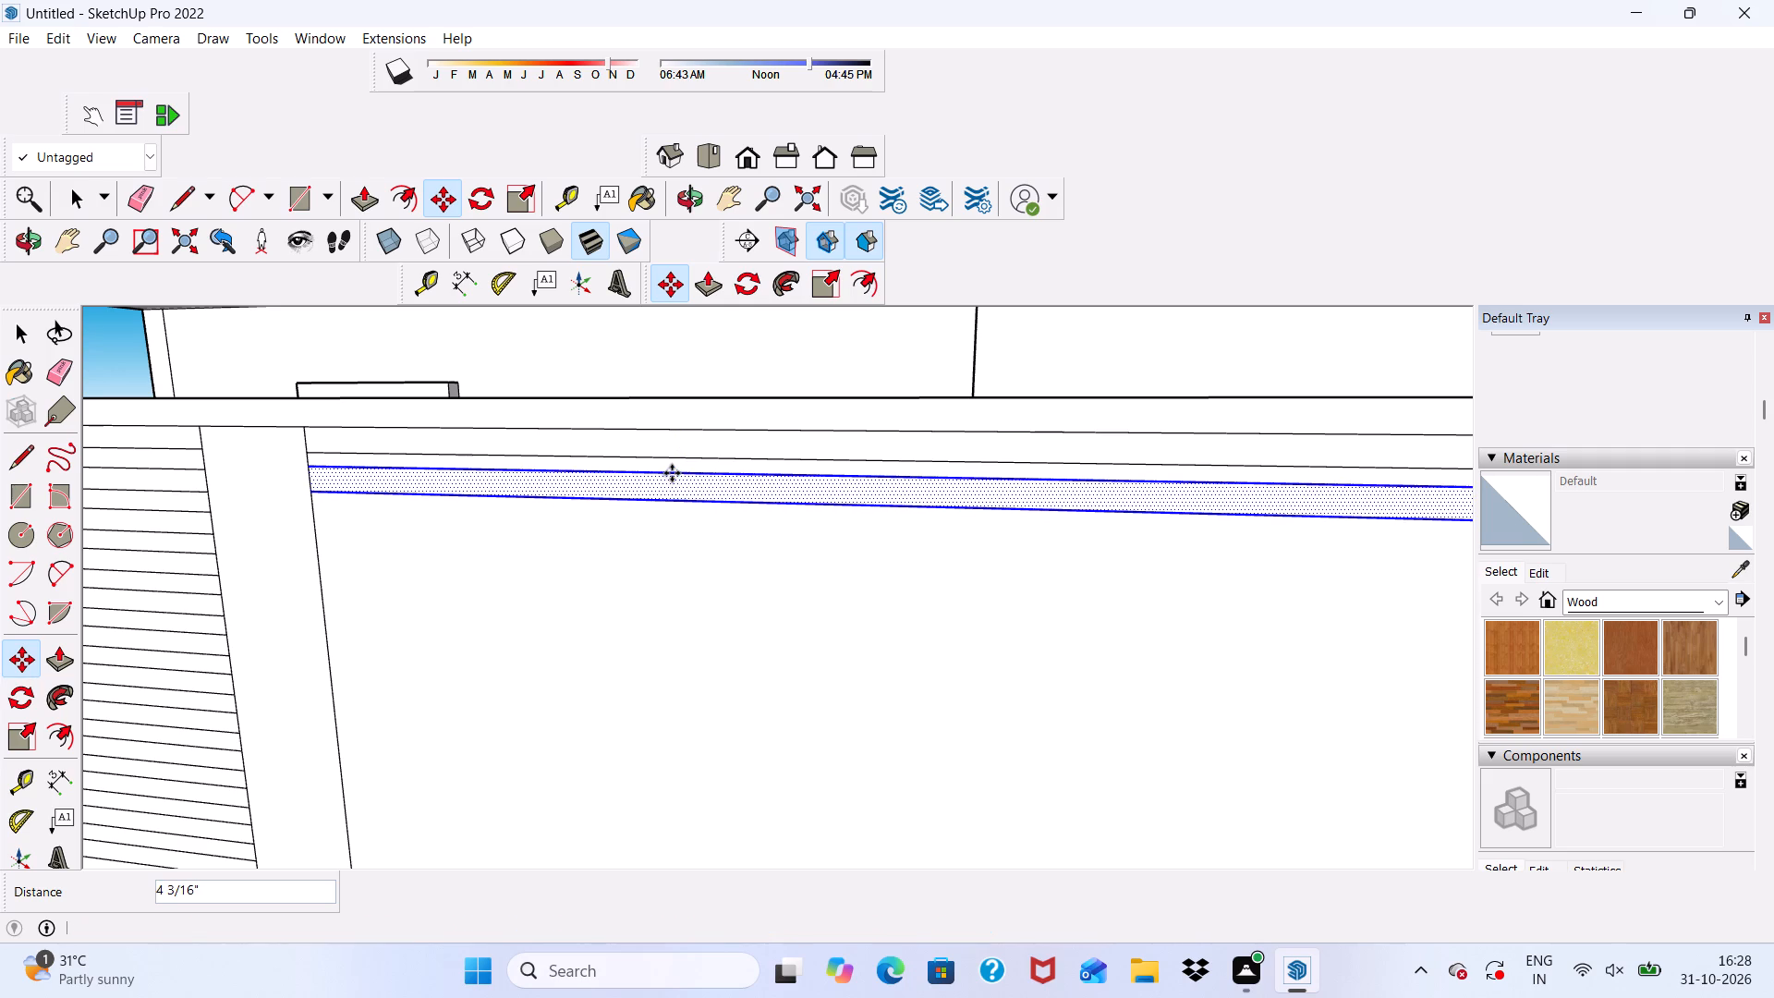
Repeat the slat copy as an array of 15 at the same spacing down the right panel.
{"action": "scroll", "coordinate": [639, 467], "scroll_direction": "down", "scroll_amount": 6}
{"action": "middle_click_drag", "start_coordinate": [669, 581], "coordinate": [739, 554]}
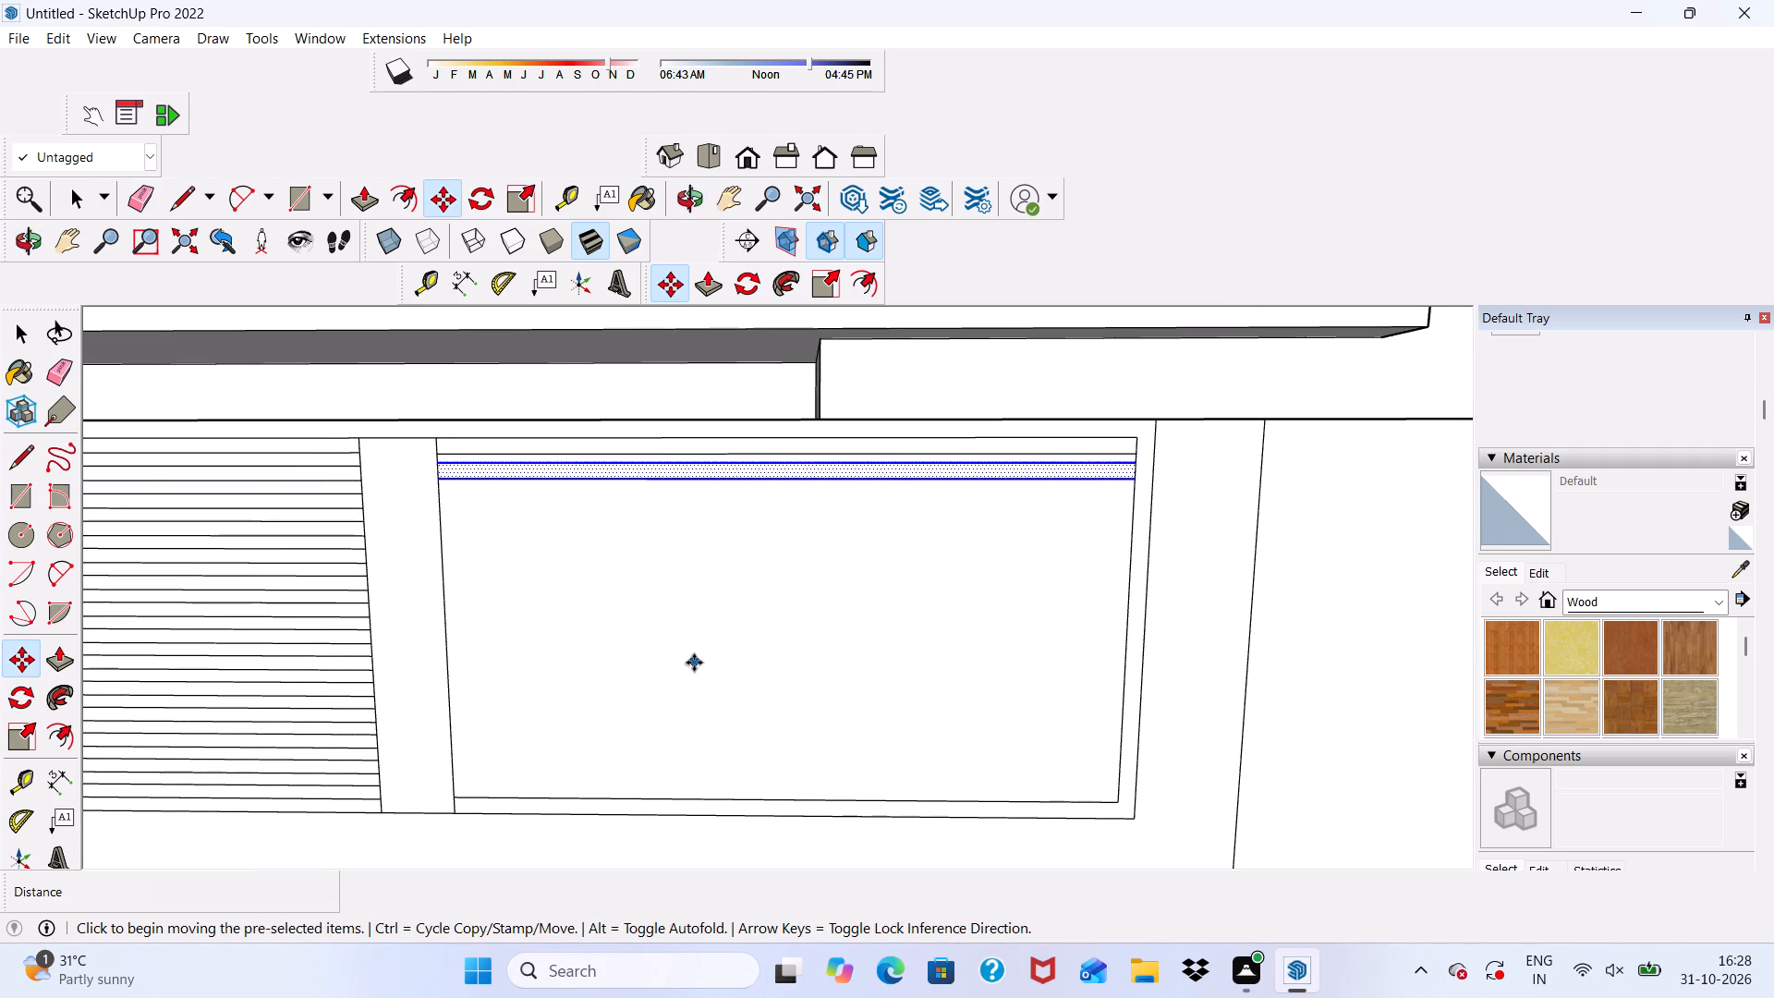
{"action": "key", "text": "shift+asterisk"}
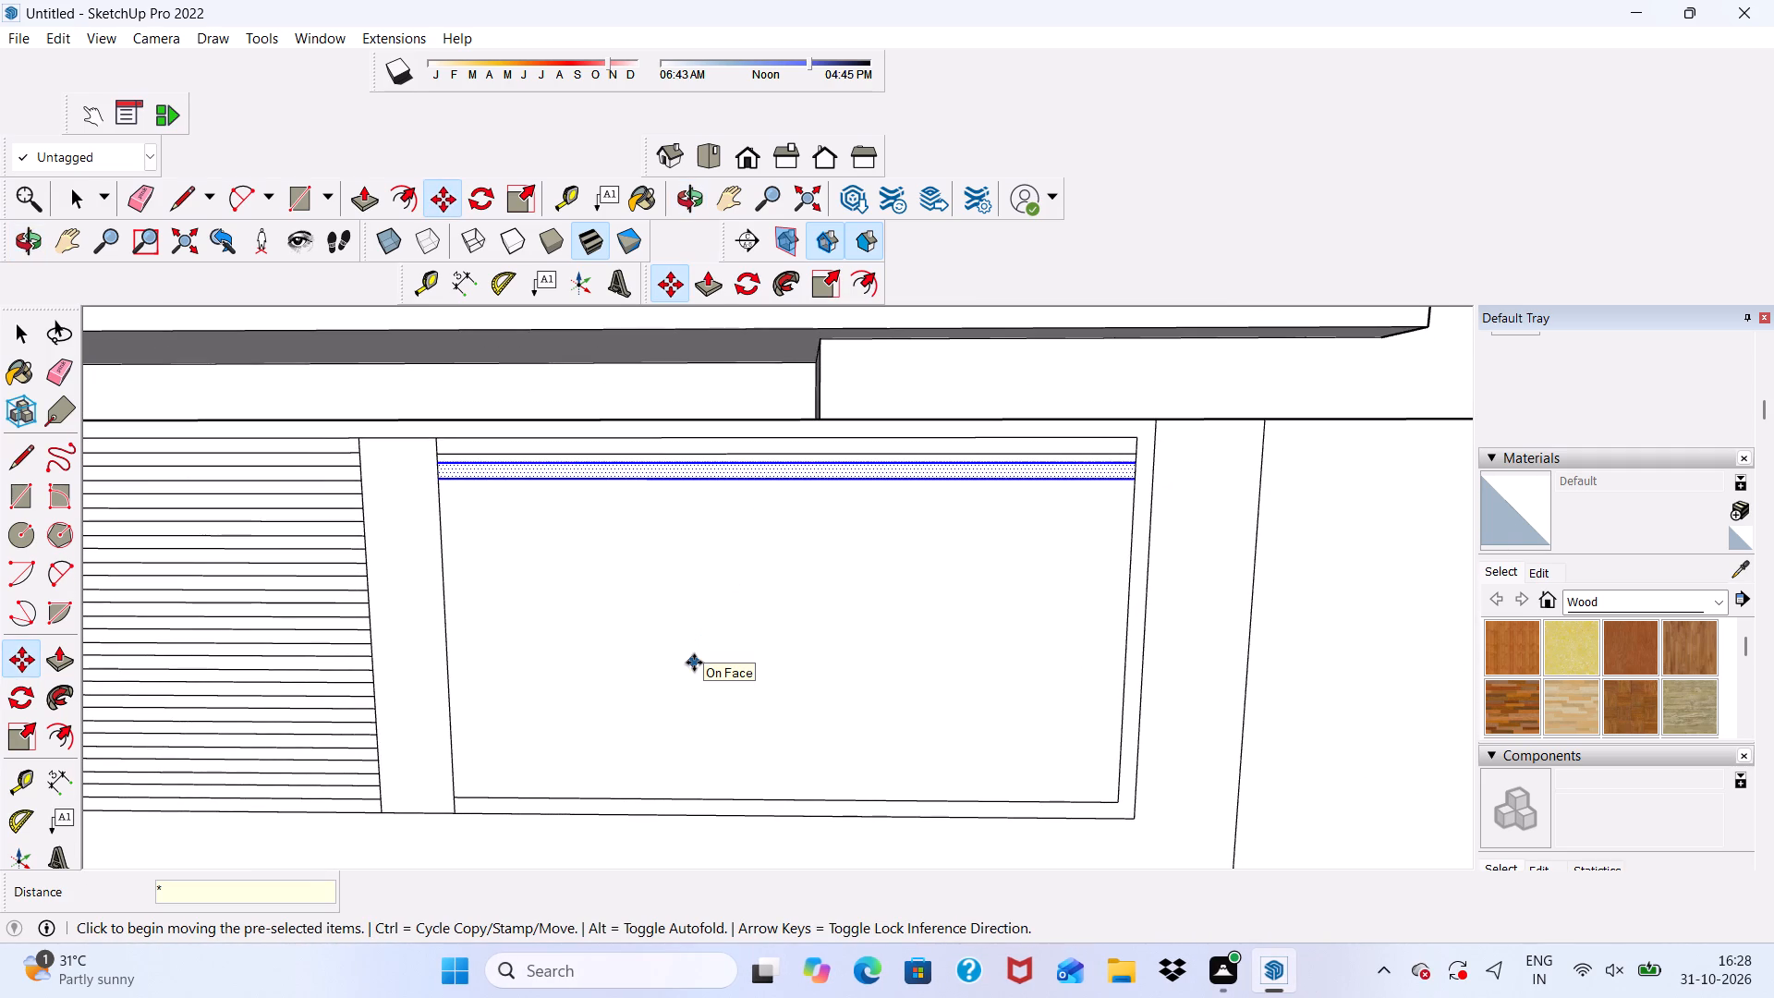
{"action": "type", "text": "15"}
{"action": "key", "text": "Return"}
{"action": "scroll", "coordinate": [408, 458], "scroll_direction": "down", "scroll_amount": 10}
{"action": "scroll", "coordinate": [543, 596], "scroll_direction": "up", "scroll_amount": 3}
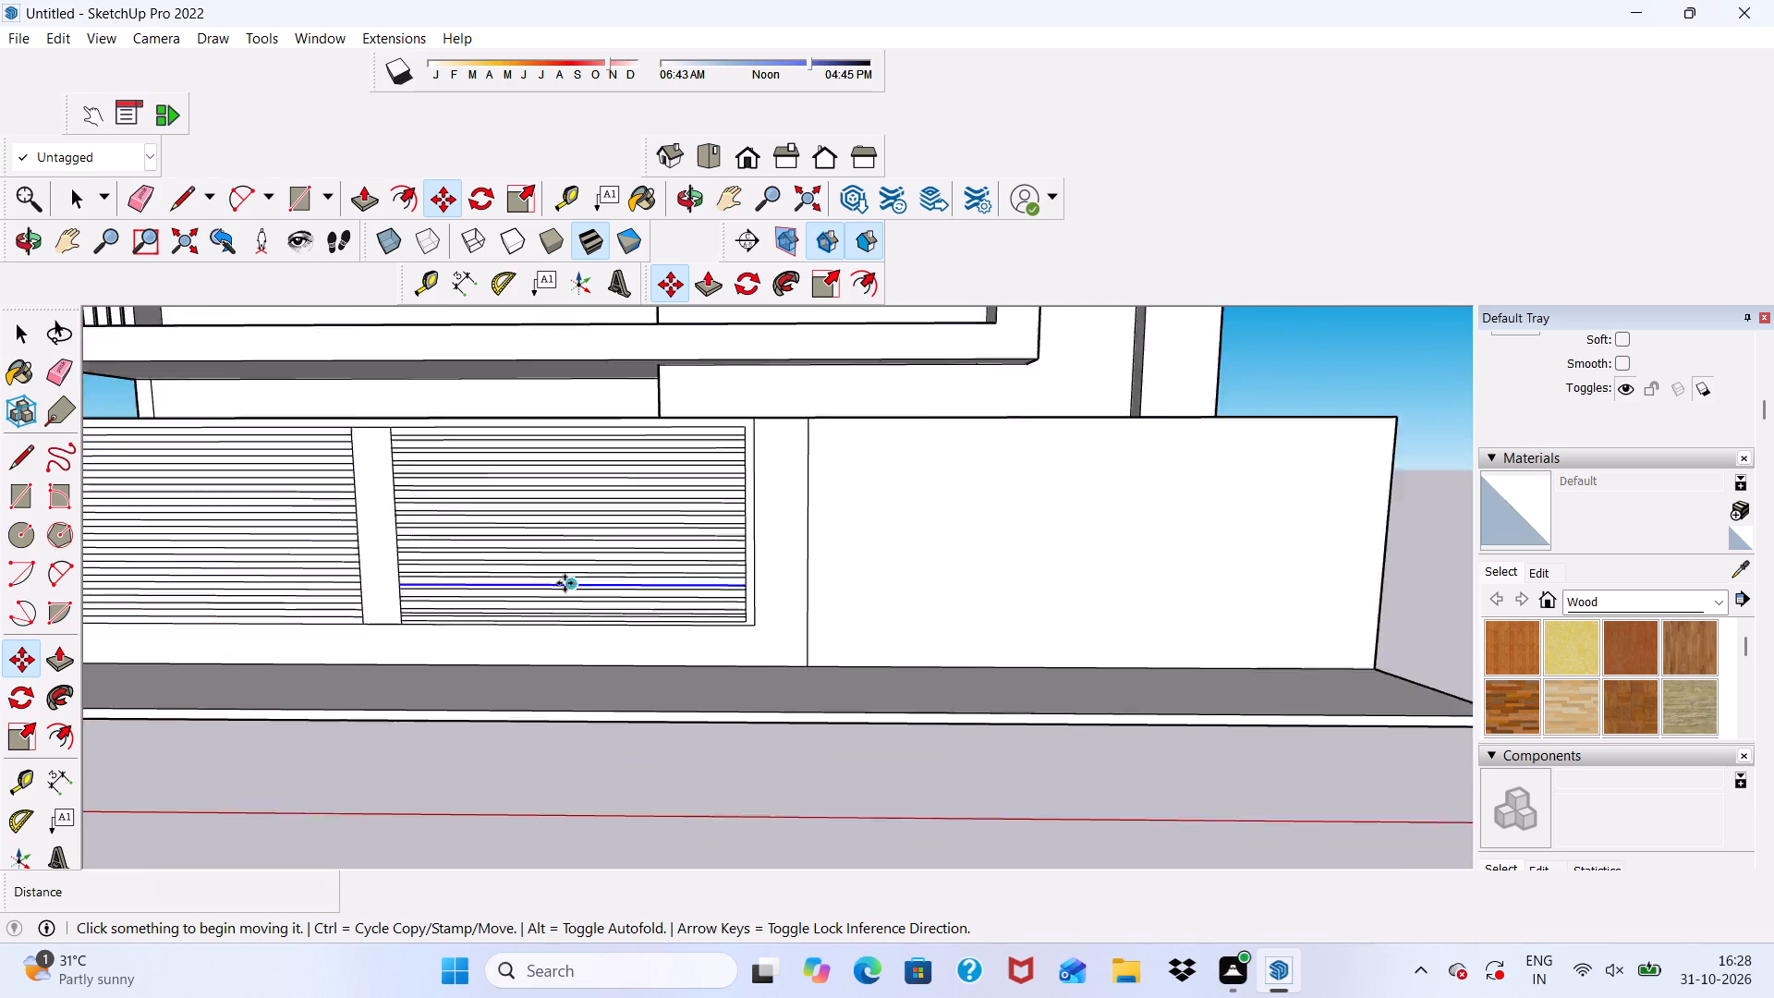
{"action": "scroll", "coordinate": [565, 583], "scroll_direction": "up", "scroll_amount": 2}
{"action": "scroll", "coordinate": [472, 688], "scroll_direction": "up", "scroll_amount": 5}
{"action": "scroll", "coordinate": [395, 645], "scroll_direction": "up", "scroll_amount": 5}
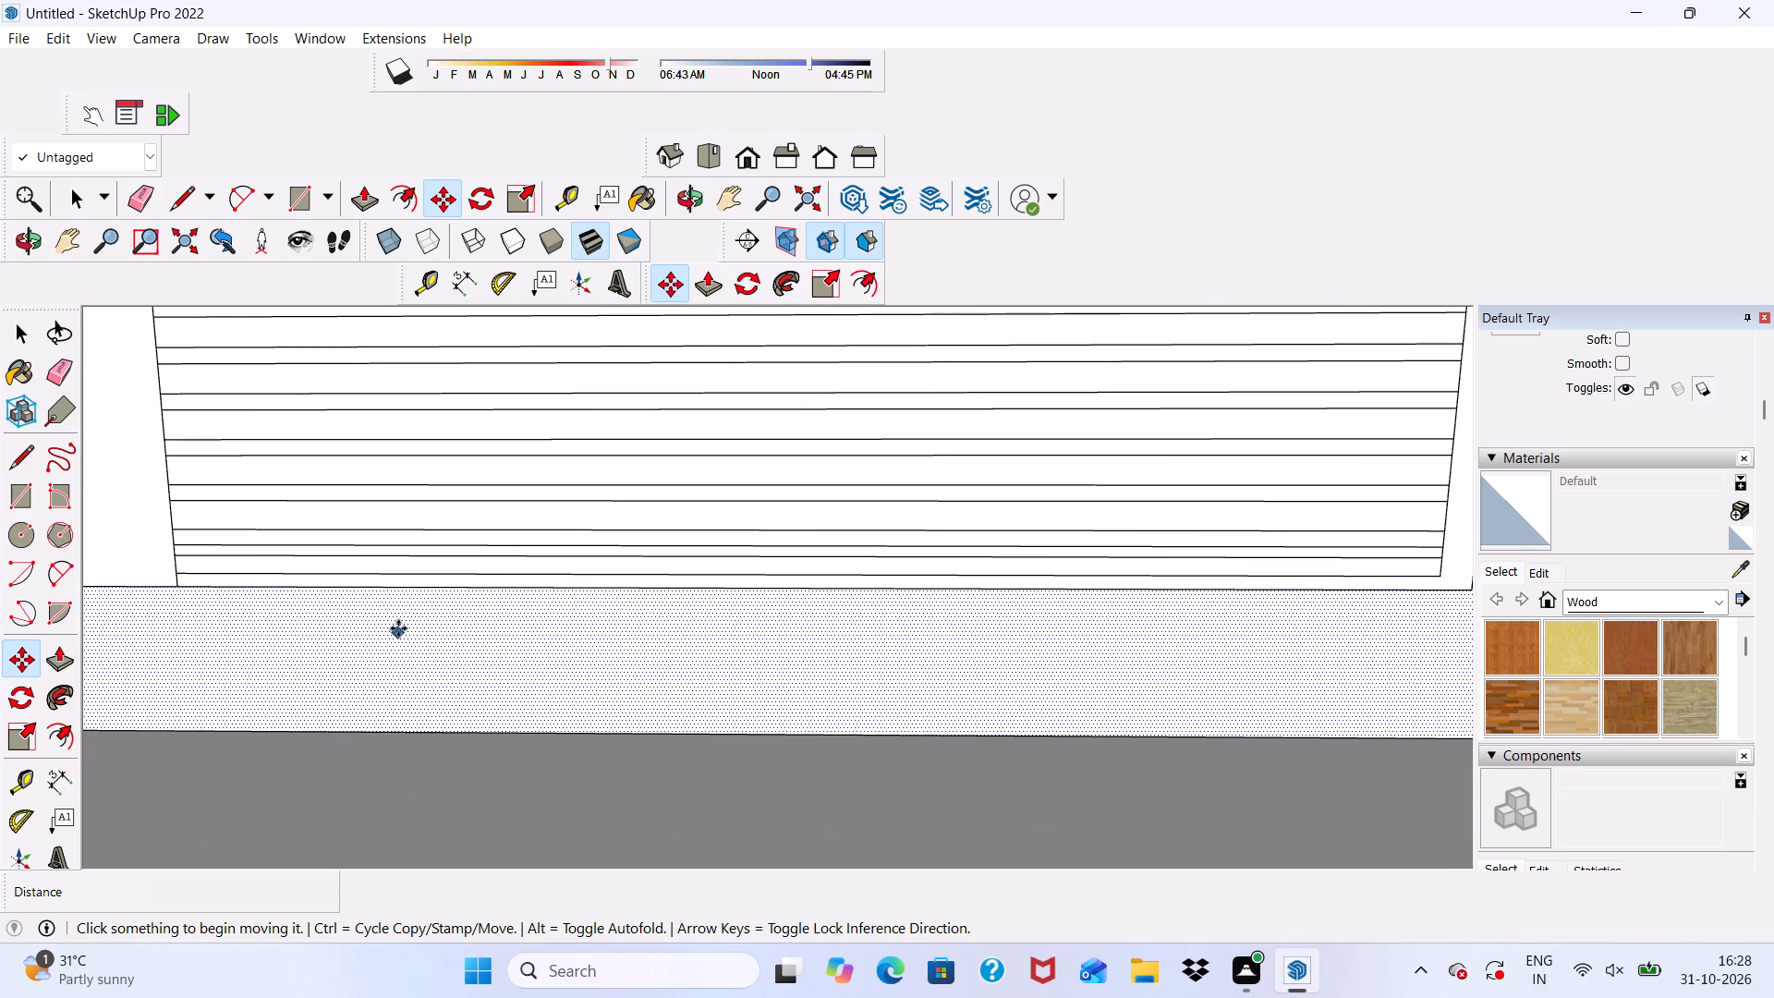
{"action": "key", "text": "space"}
Push the right panel's top two slat rectangles 9" back through the wall to cut open gaps.
{"action": "scroll", "coordinate": [292, 574], "scroll_direction": "down", "scroll_amount": 13}
{"action": "scroll", "coordinate": [506, 657], "scroll_direction": "down", "scroll_amount": 6}
{"action": "scroll", "coordinate": [548, 547], "scroll_direction": "up", "scroll_amount": 11}
{"action": "middle_click_drag", "start_coordinate": [589, 536], "coordinate": [520, 614]}
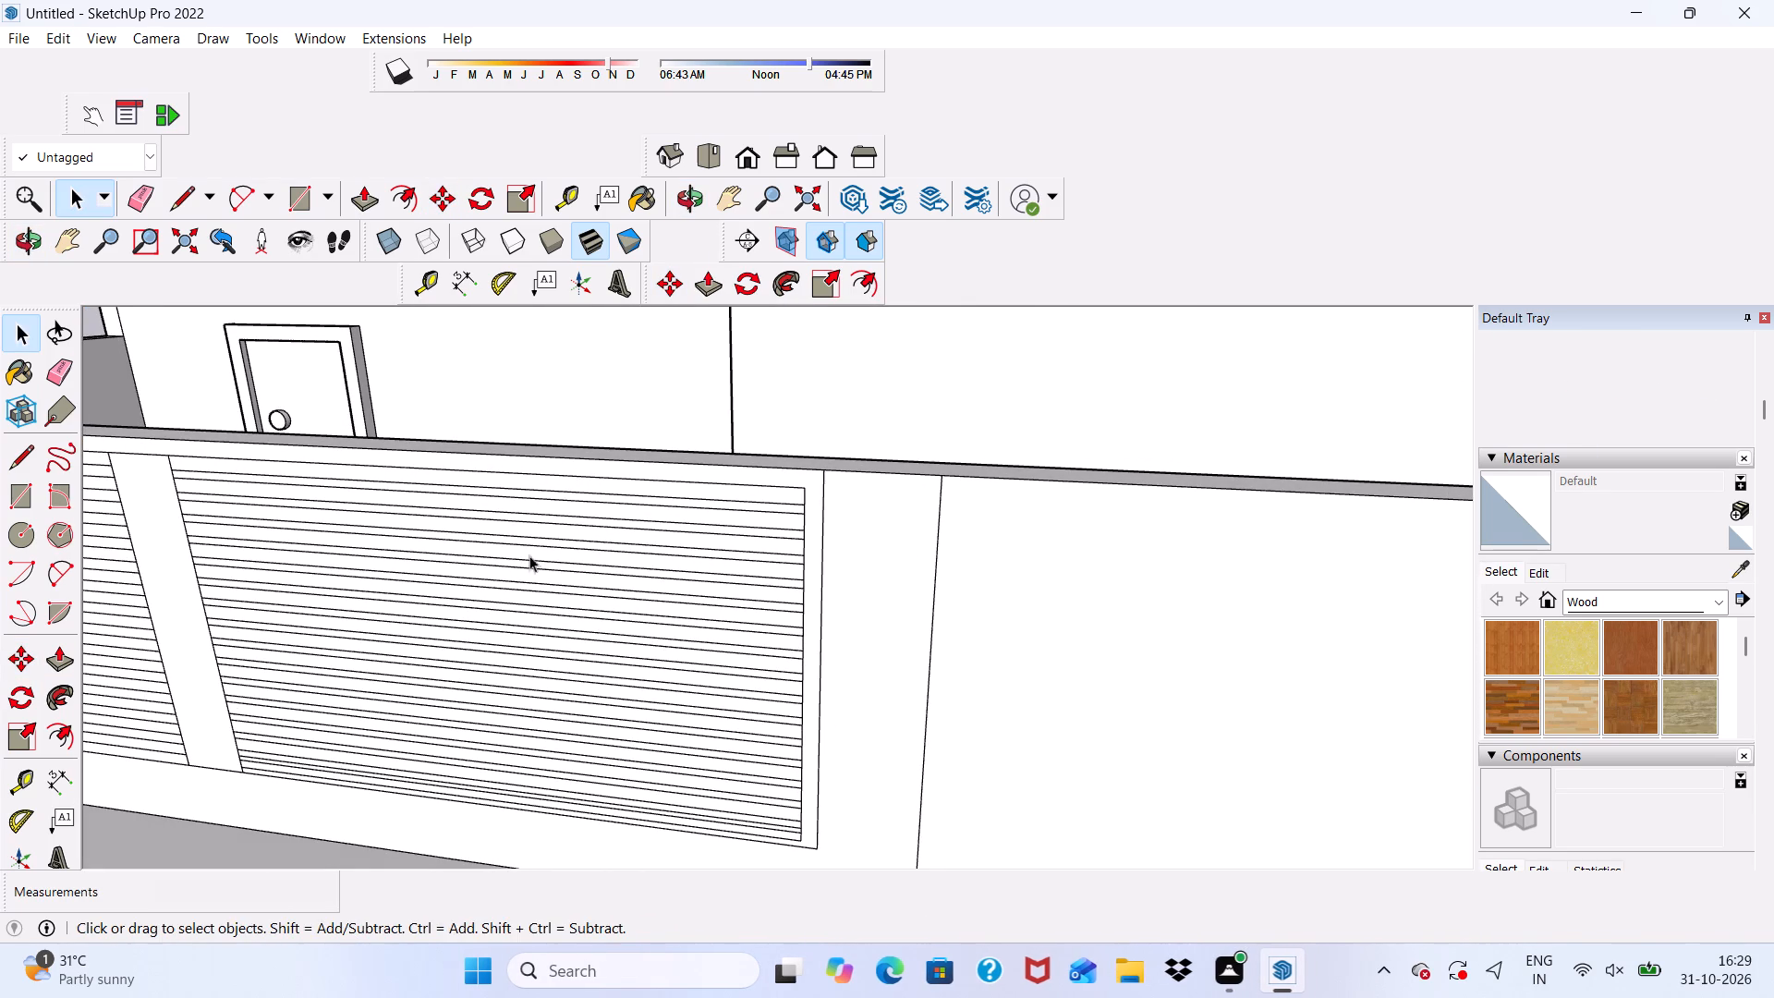
{"action": "left_click", "coordinate": [368, 204]}
{"action": "scroll", "coordinate": [581, 513], "scroll_direction": "up", "scroll_amount": 4}
{"action": "scroll", "coordinate": [729, 442], "scroll_direction": "up", "scroll_amount": 1}
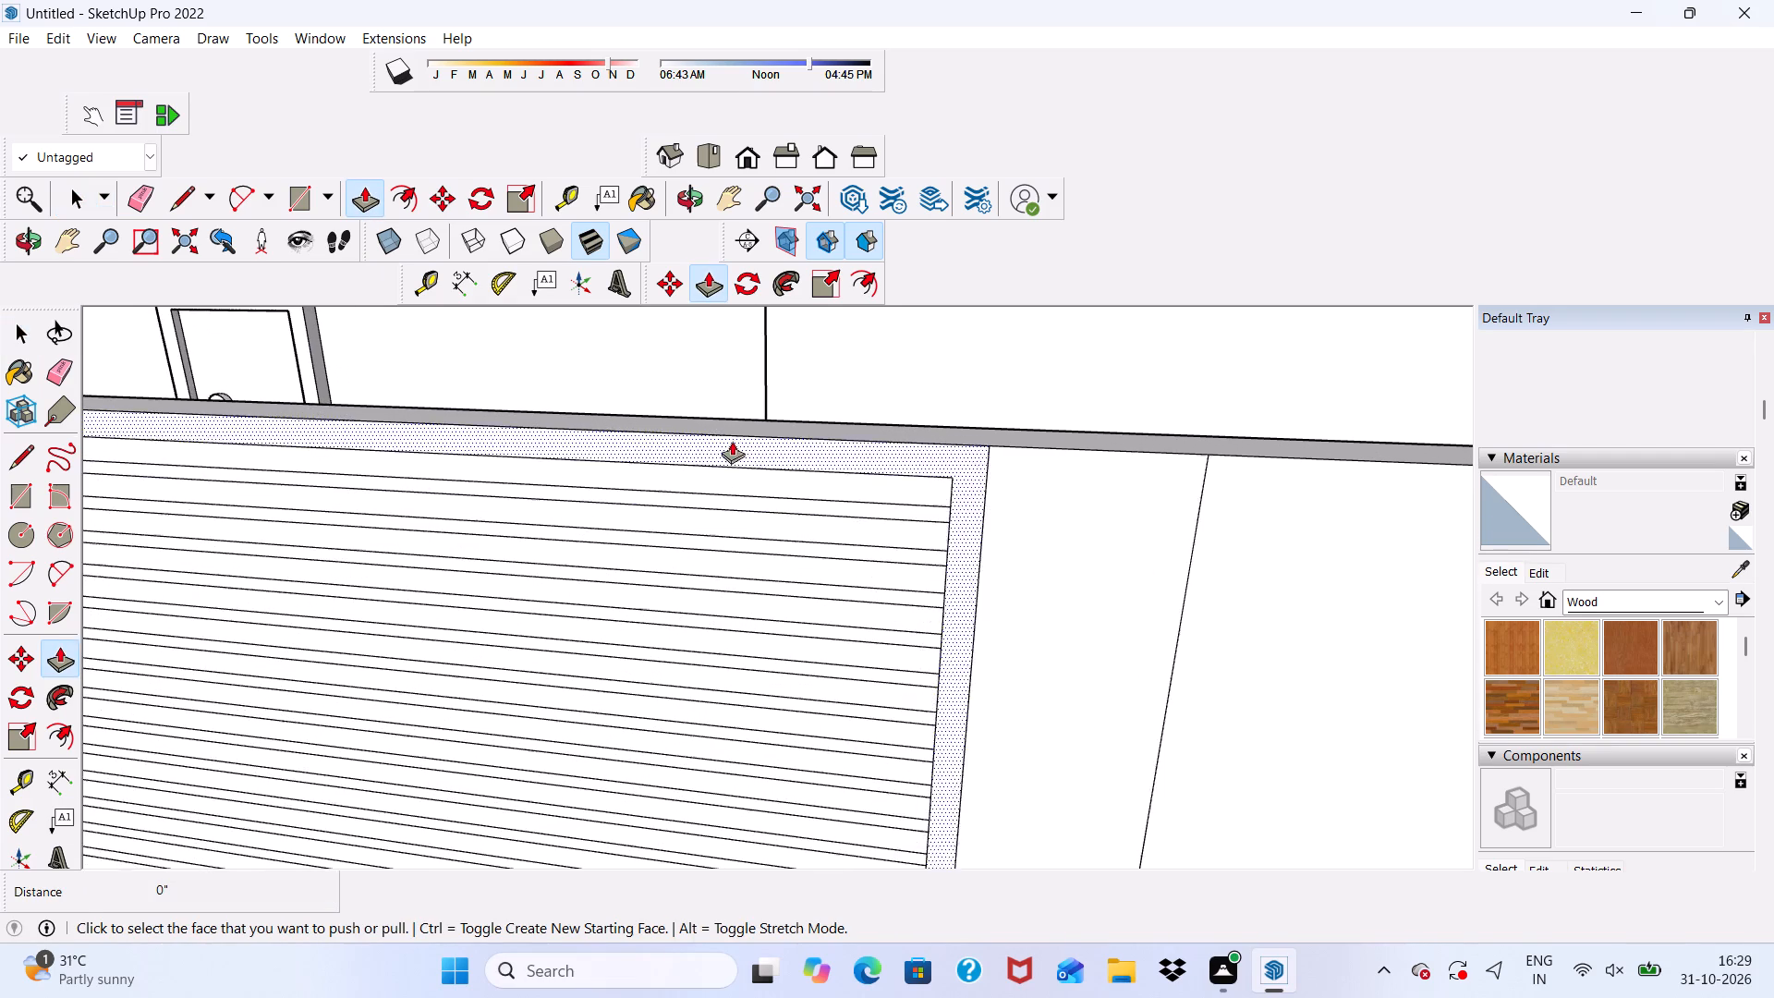
{"action": "scroll", "coordinate": [779, 421], "scroll_direction": "down", "scroll_amount": 2}
{"action": "middle_click_drag", "start_coordinate": [783, 423], "coordinate": [714, 502]}
{"action": "scroll", "coordinate": [735, 501], "scroll_direction": "up", "scroll_amount": 9}
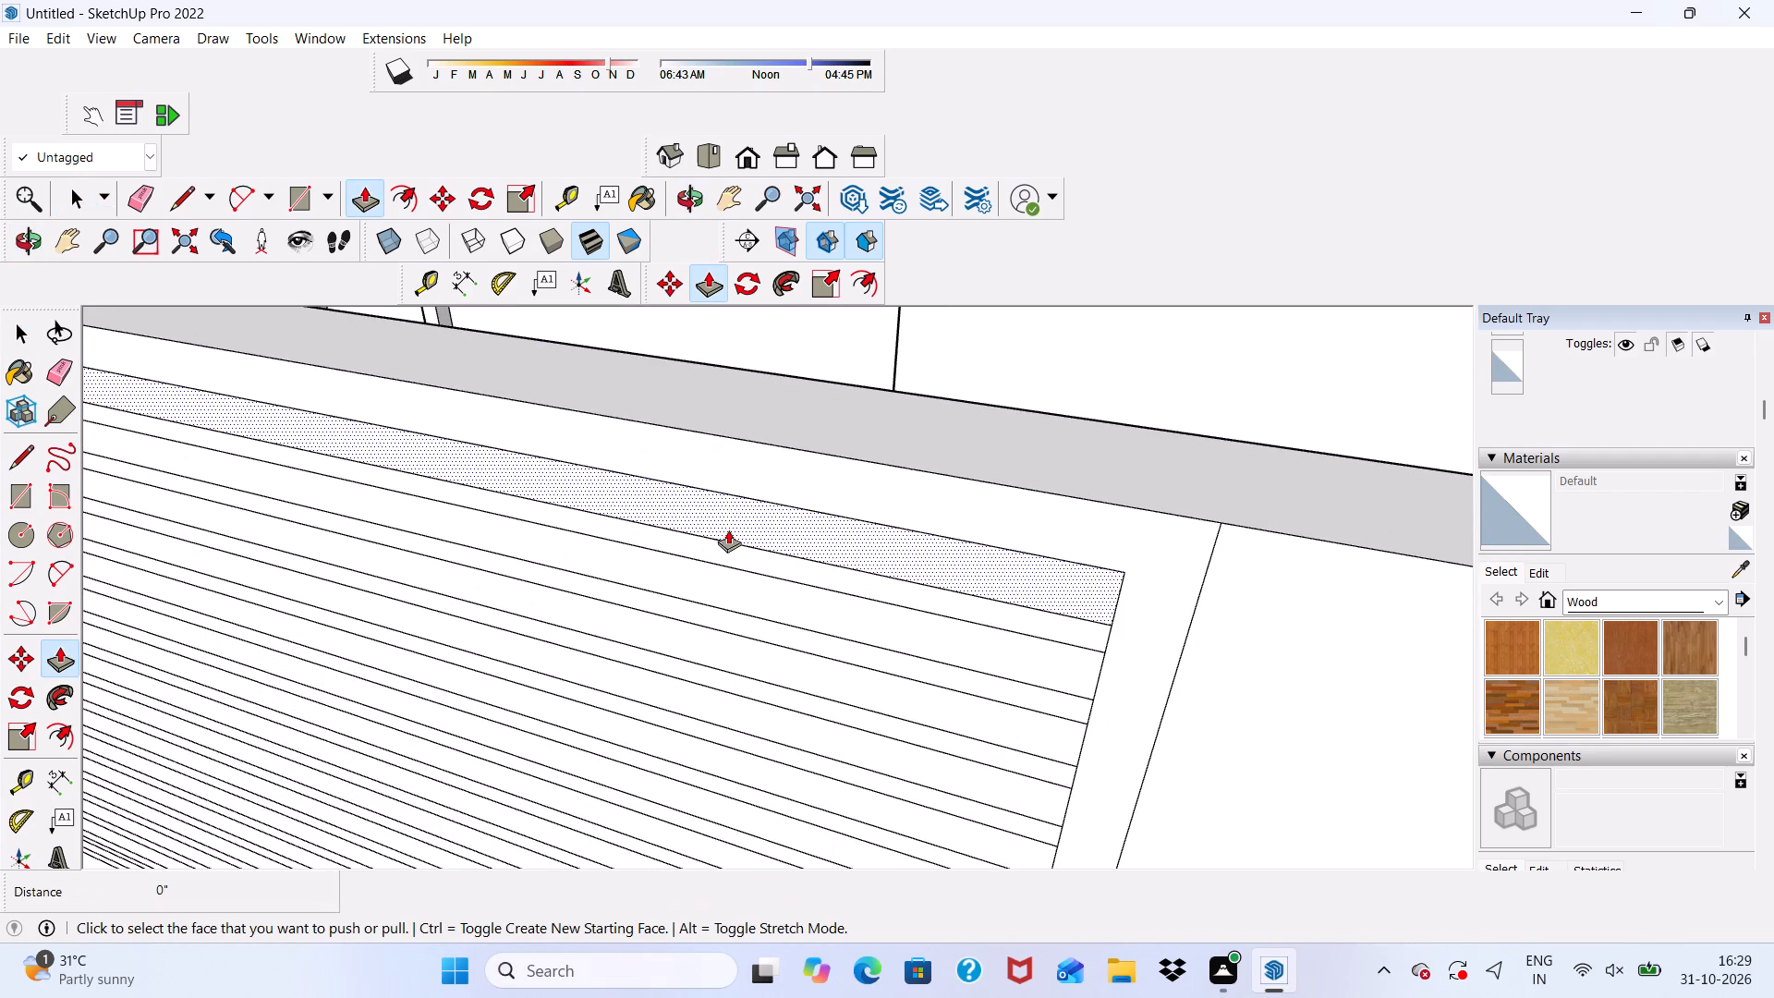
{"action": "left_click", "coordinate": [730, 514]}
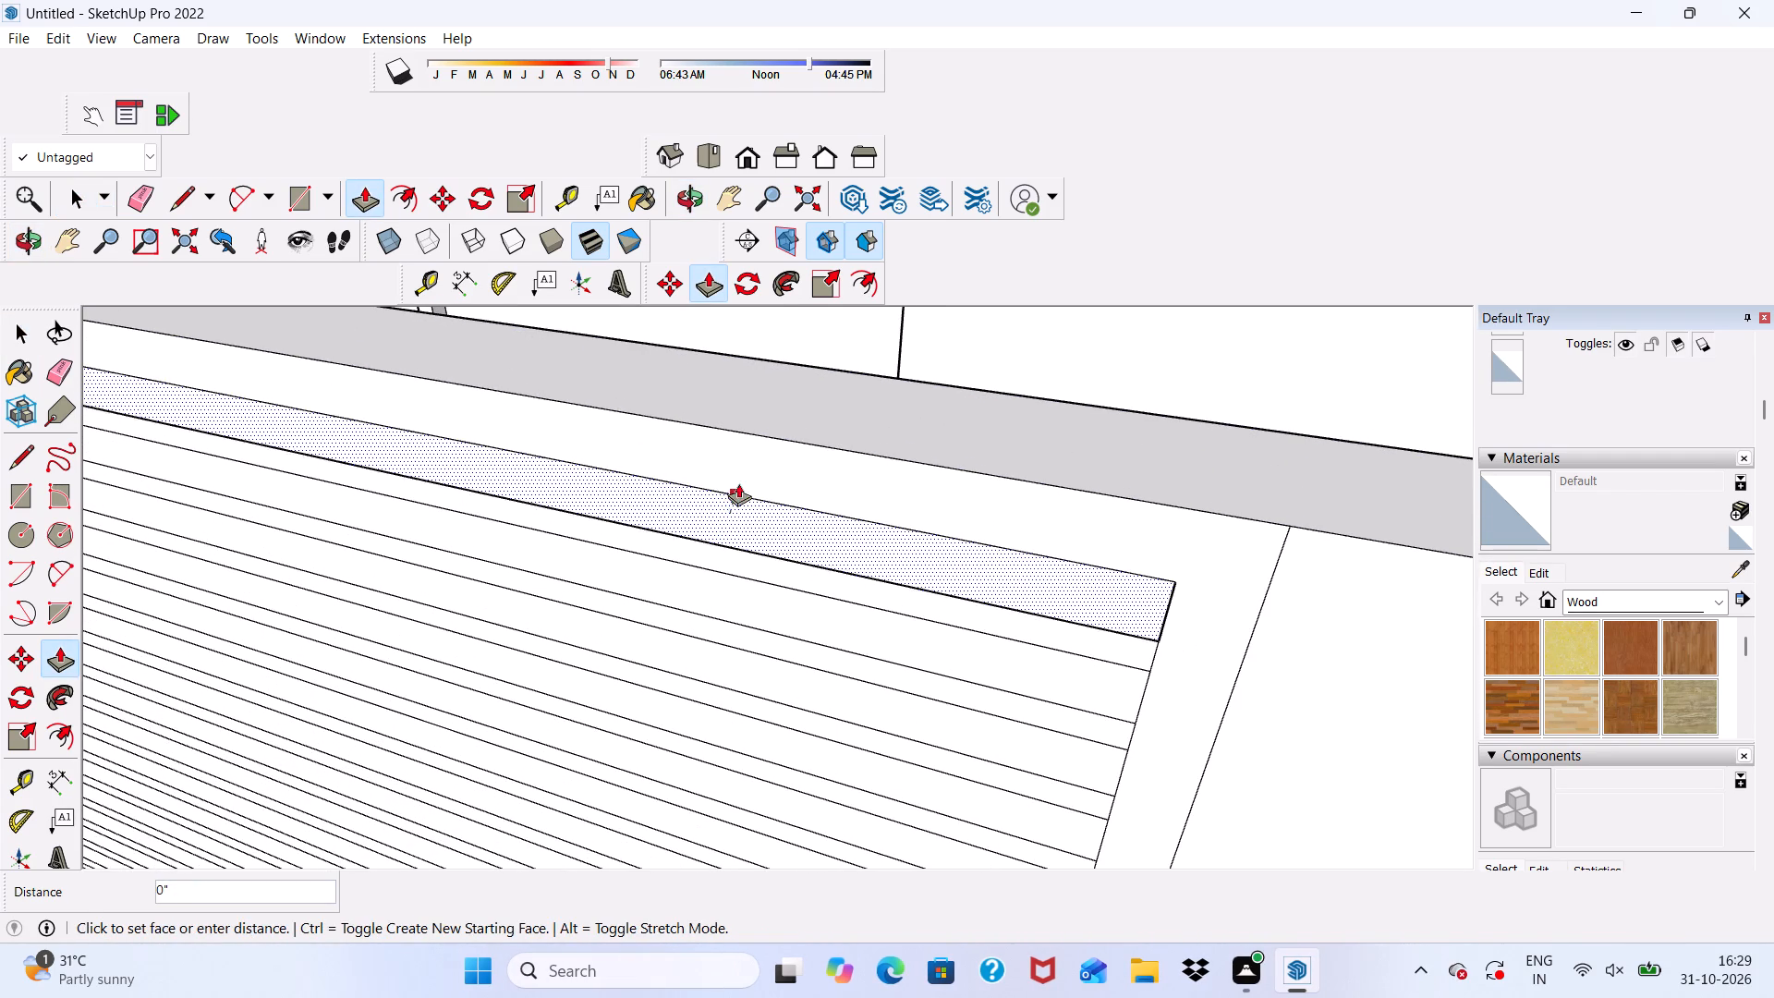
{"action": "left_click", "coordinate": [927, 383]}
{"action": "scroll", "coordinate": [844, 633], "scroll_direction": "up", "scroll_amount": 1}
{"action": "left_click", "coordinate": [841, 629]}
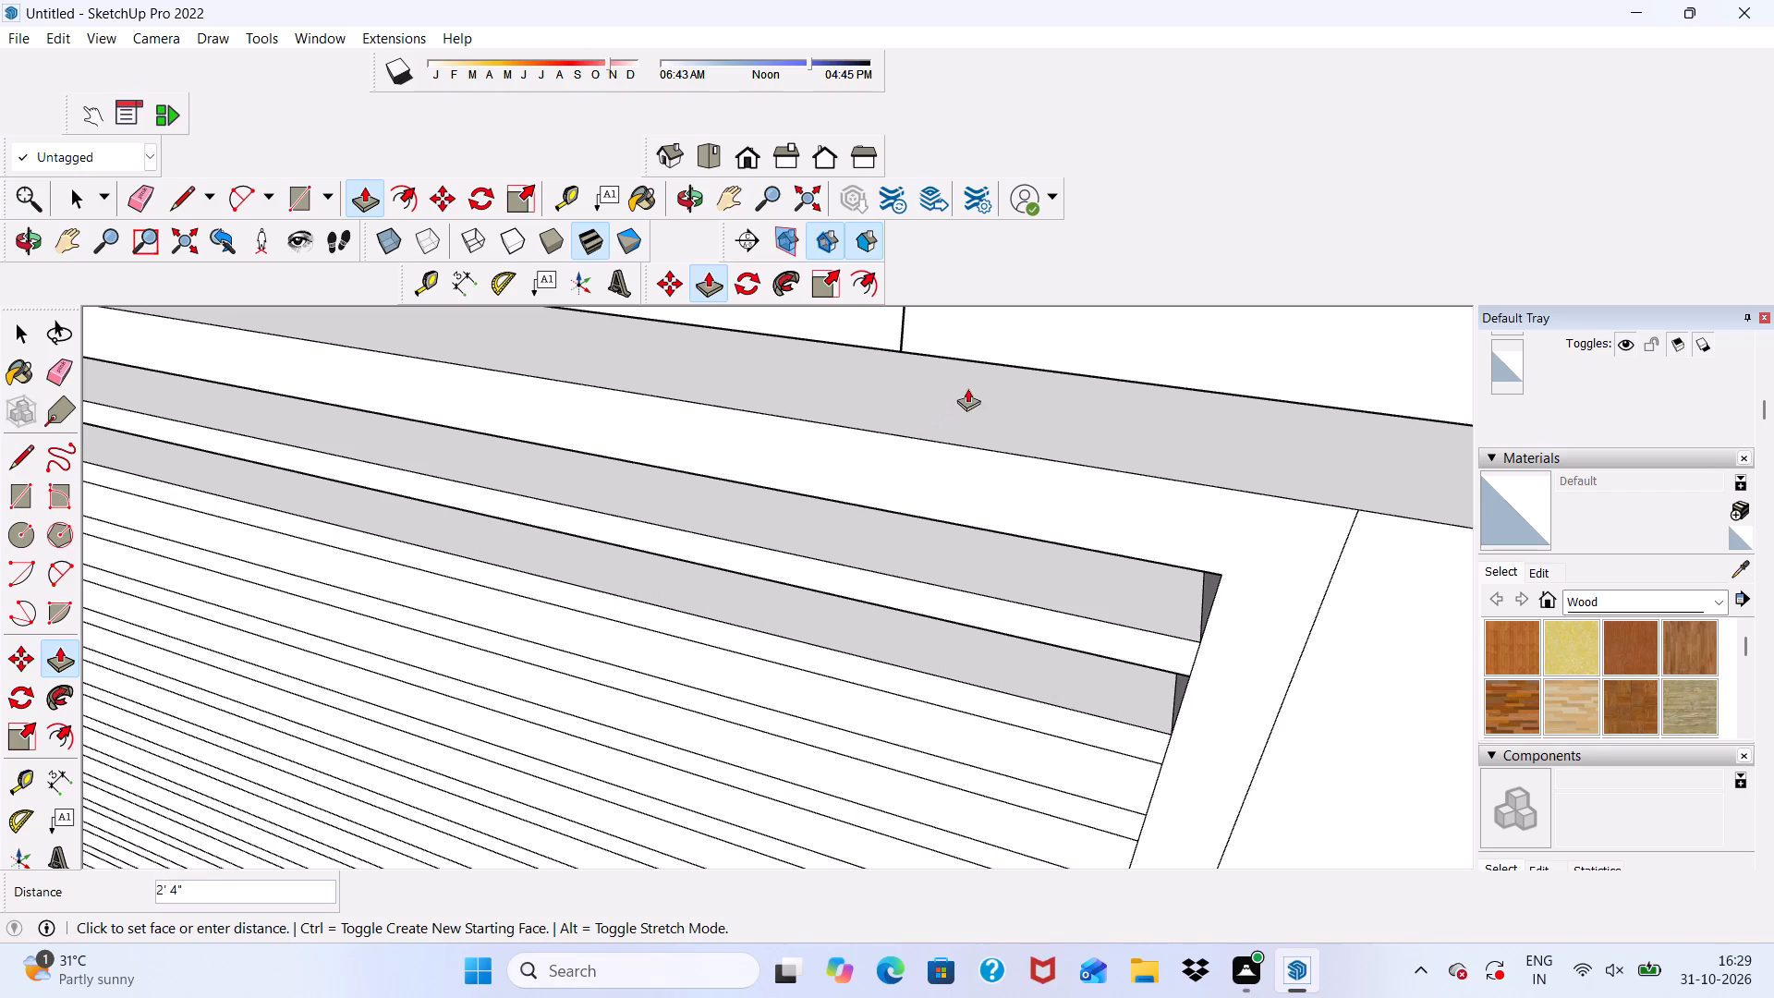
{"action": "left_click", "coordinate": [990, 364]}
Push the right panel's third slat rectangle from the top 9" back through the wall.
{"action": "scroll", "coordinate": [978, 382], "scroll_direction": "down", "scroll_amount": 8}
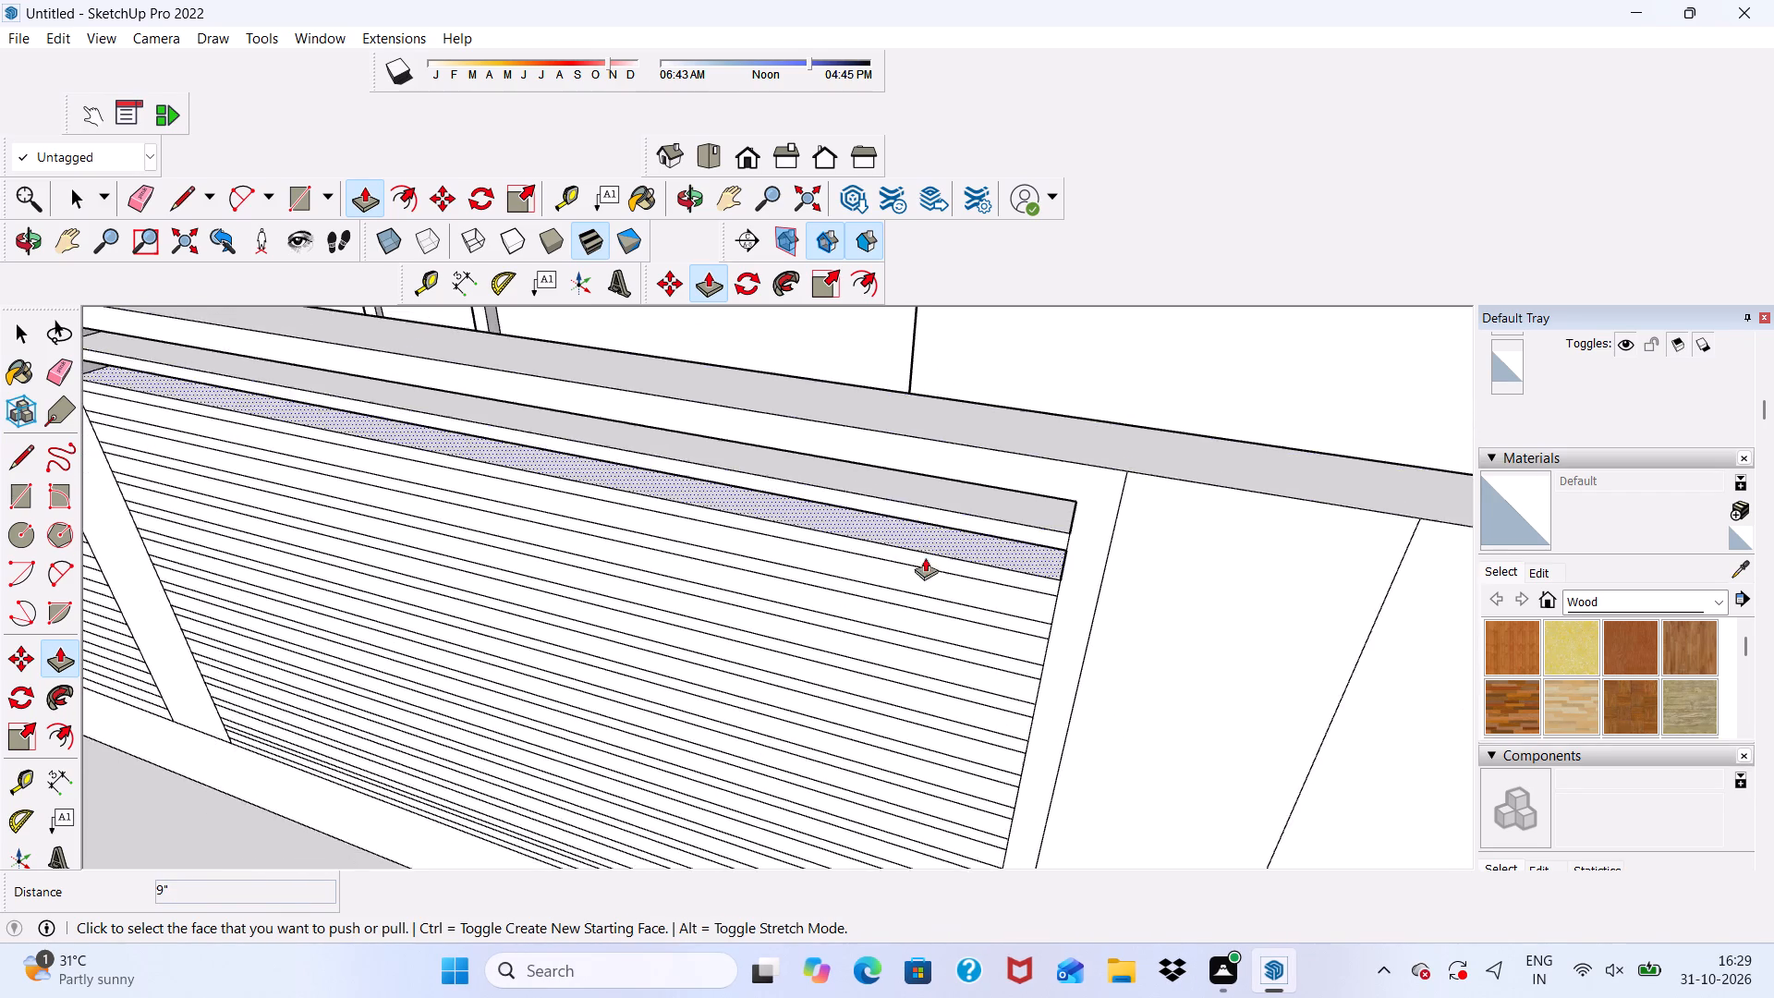
{"action": "middle_click_drag", "start_coordinate": [924, 558], "coordinate": [883, 440]}
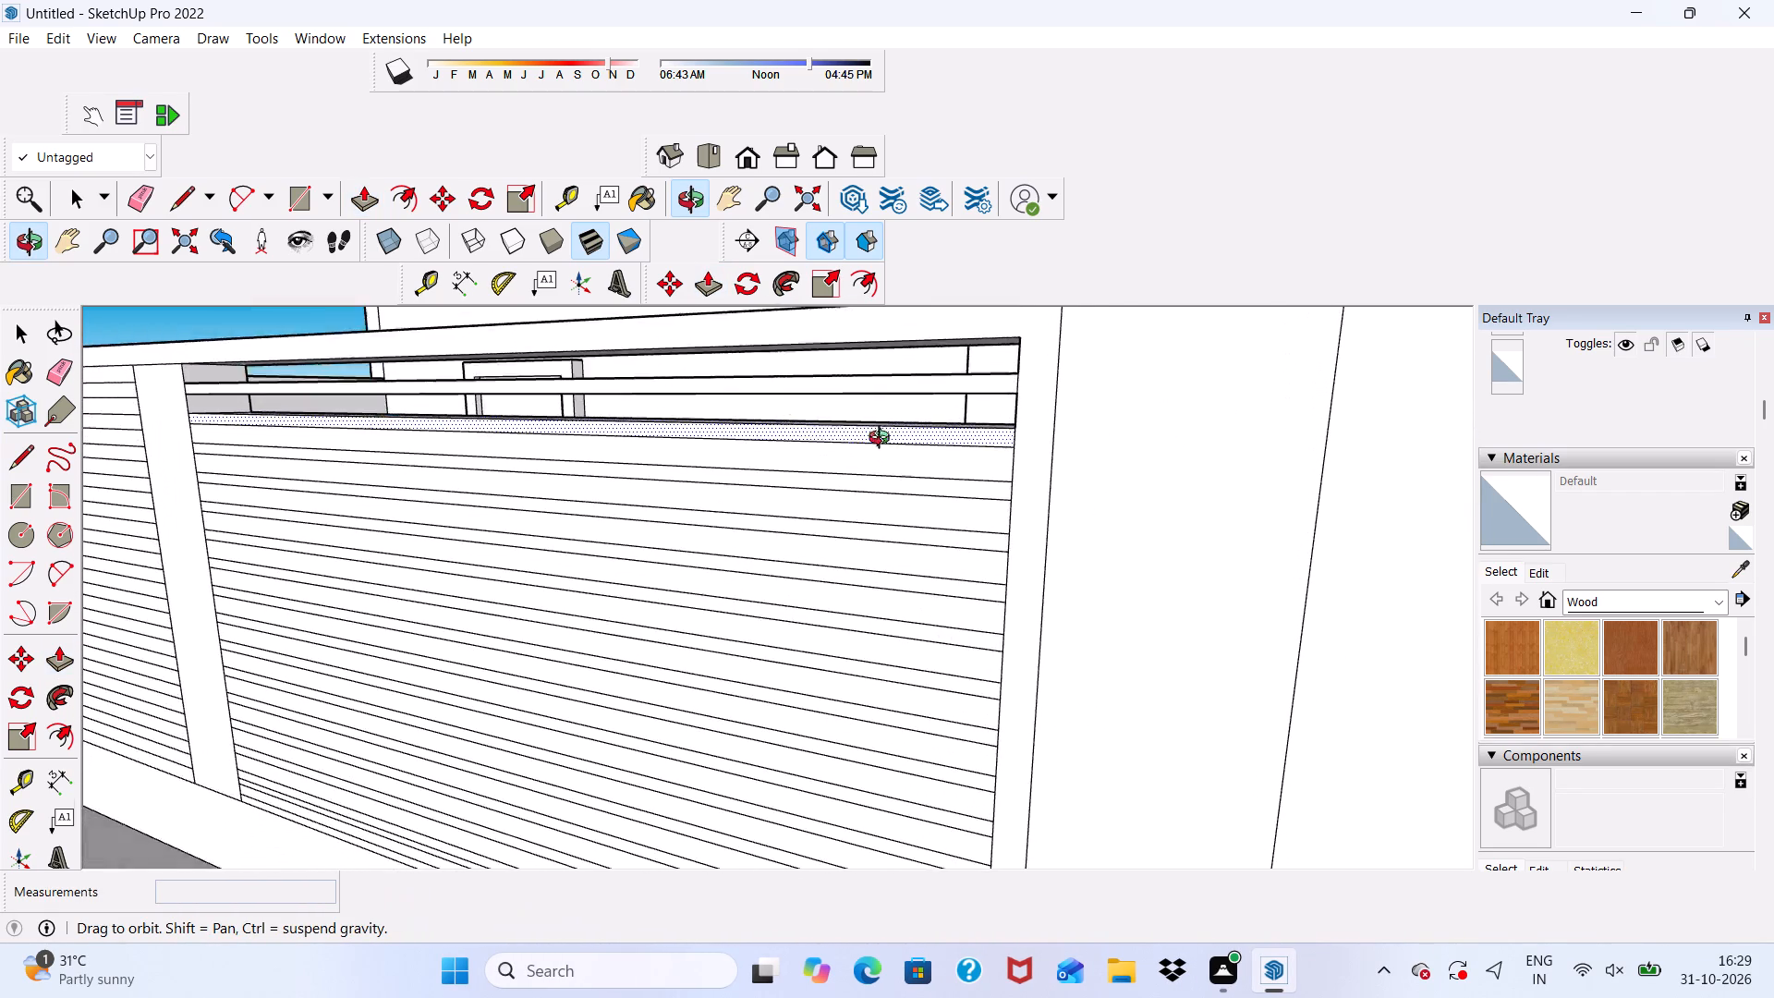
{"action": "middle_click_drag", "start_coordinate": [883, 440], "coordinate": [873, 511]}
{"action": "scroll", "coordinate": [873, 532], "scroll_direction": "up", "scroll_amount": 5}
{"action": "scroll", "coordinate": [873, 540], "scroll_direction": "down", "scroll_amount": 1}
{"action": "left_click", "coordinate": [873, 540]}
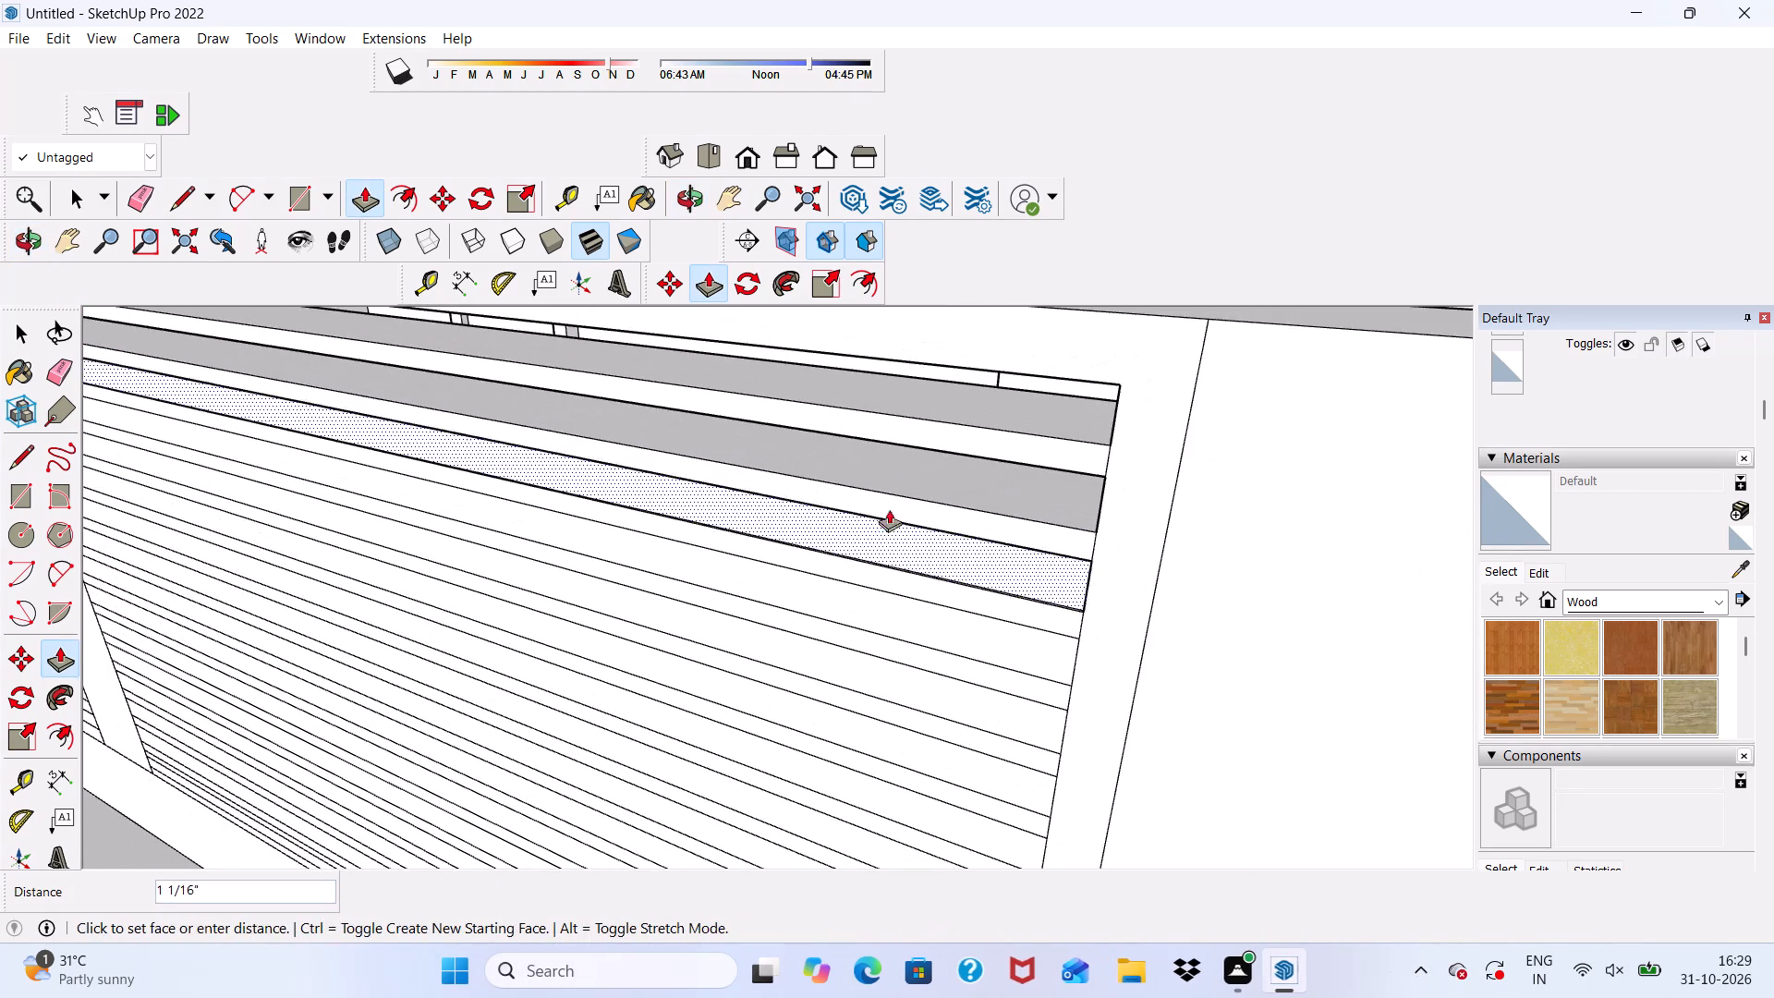
{"action": "scroll", "coordinate": [977, 402], "scroll_direction": "down", "scroll_amount": 4}
{"action": "middle_click_drag", "start_coordinate": [908, 572], "coordinate": [808, 636]}
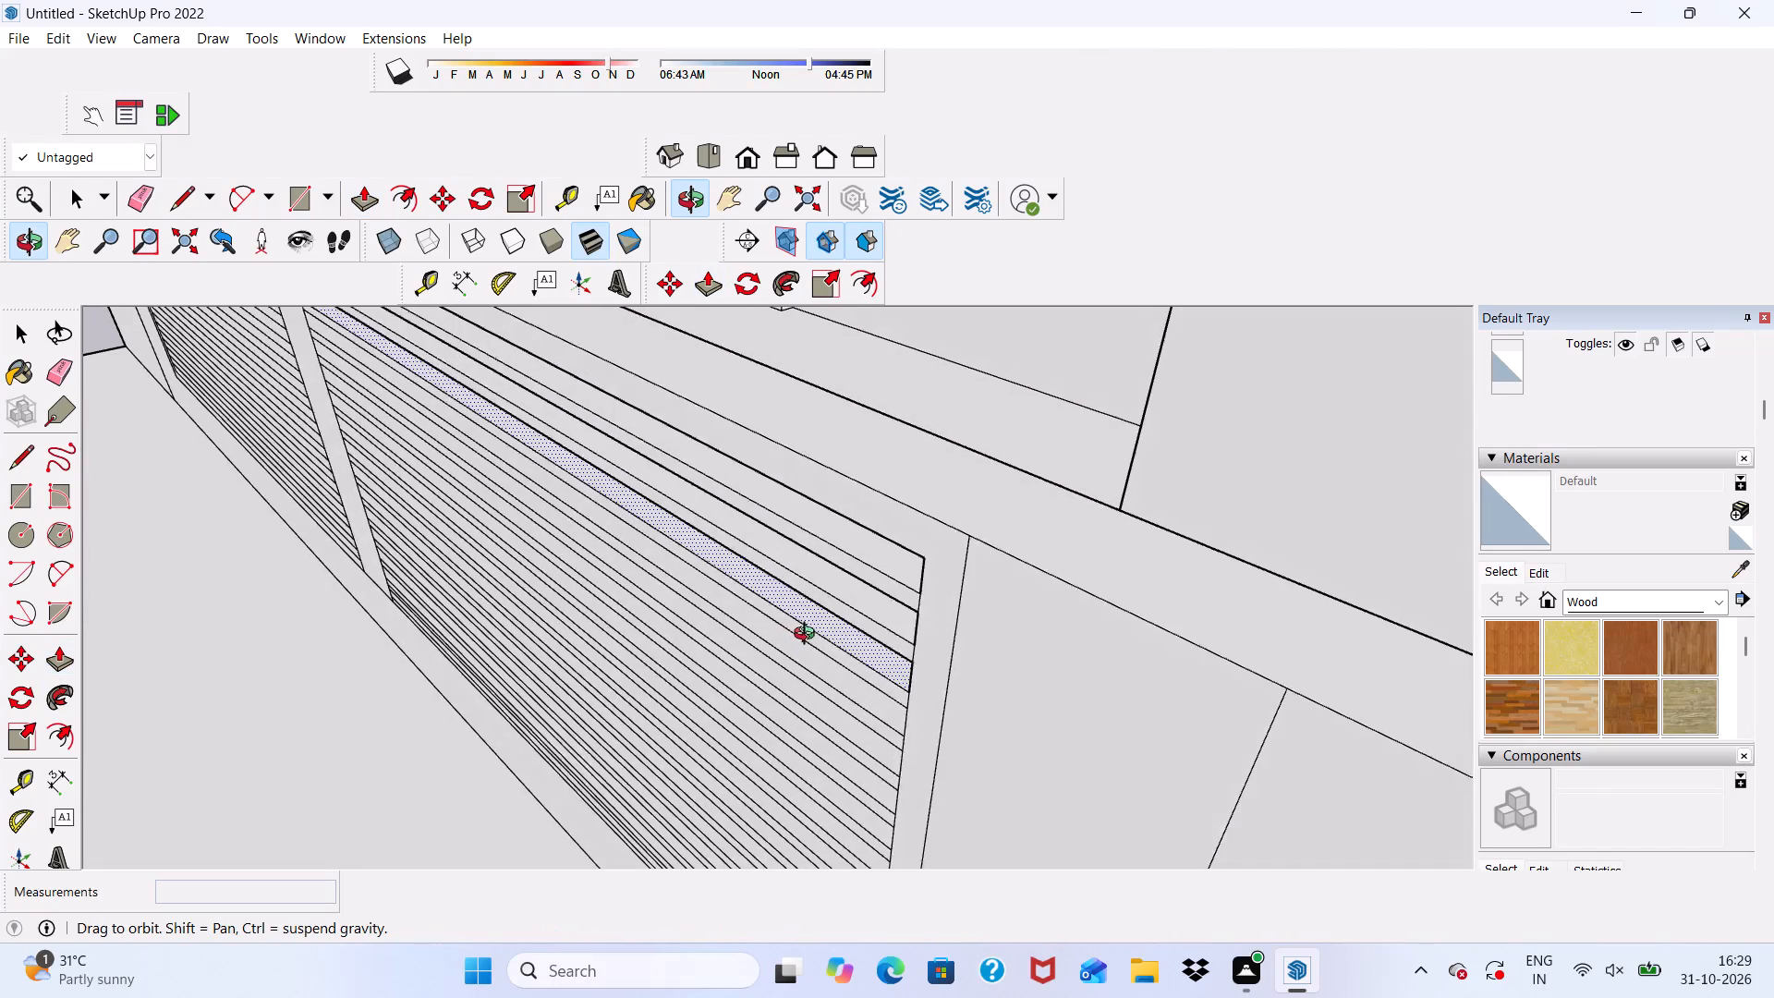
{"action": "middle_click_drag", "start_coordinate": [808, 636], "coordinate": [808, 636]}
{"action": "scroll", "coordinate": [980, 452], "scroll_direction": "up", "scroll_amount": 5}
{"action": "left_click", "coordinate": [975, 465]}
{"action": "scroll", "coordinate": [950, 462], "scroll_direction": "down", "scroll_amount": 3}
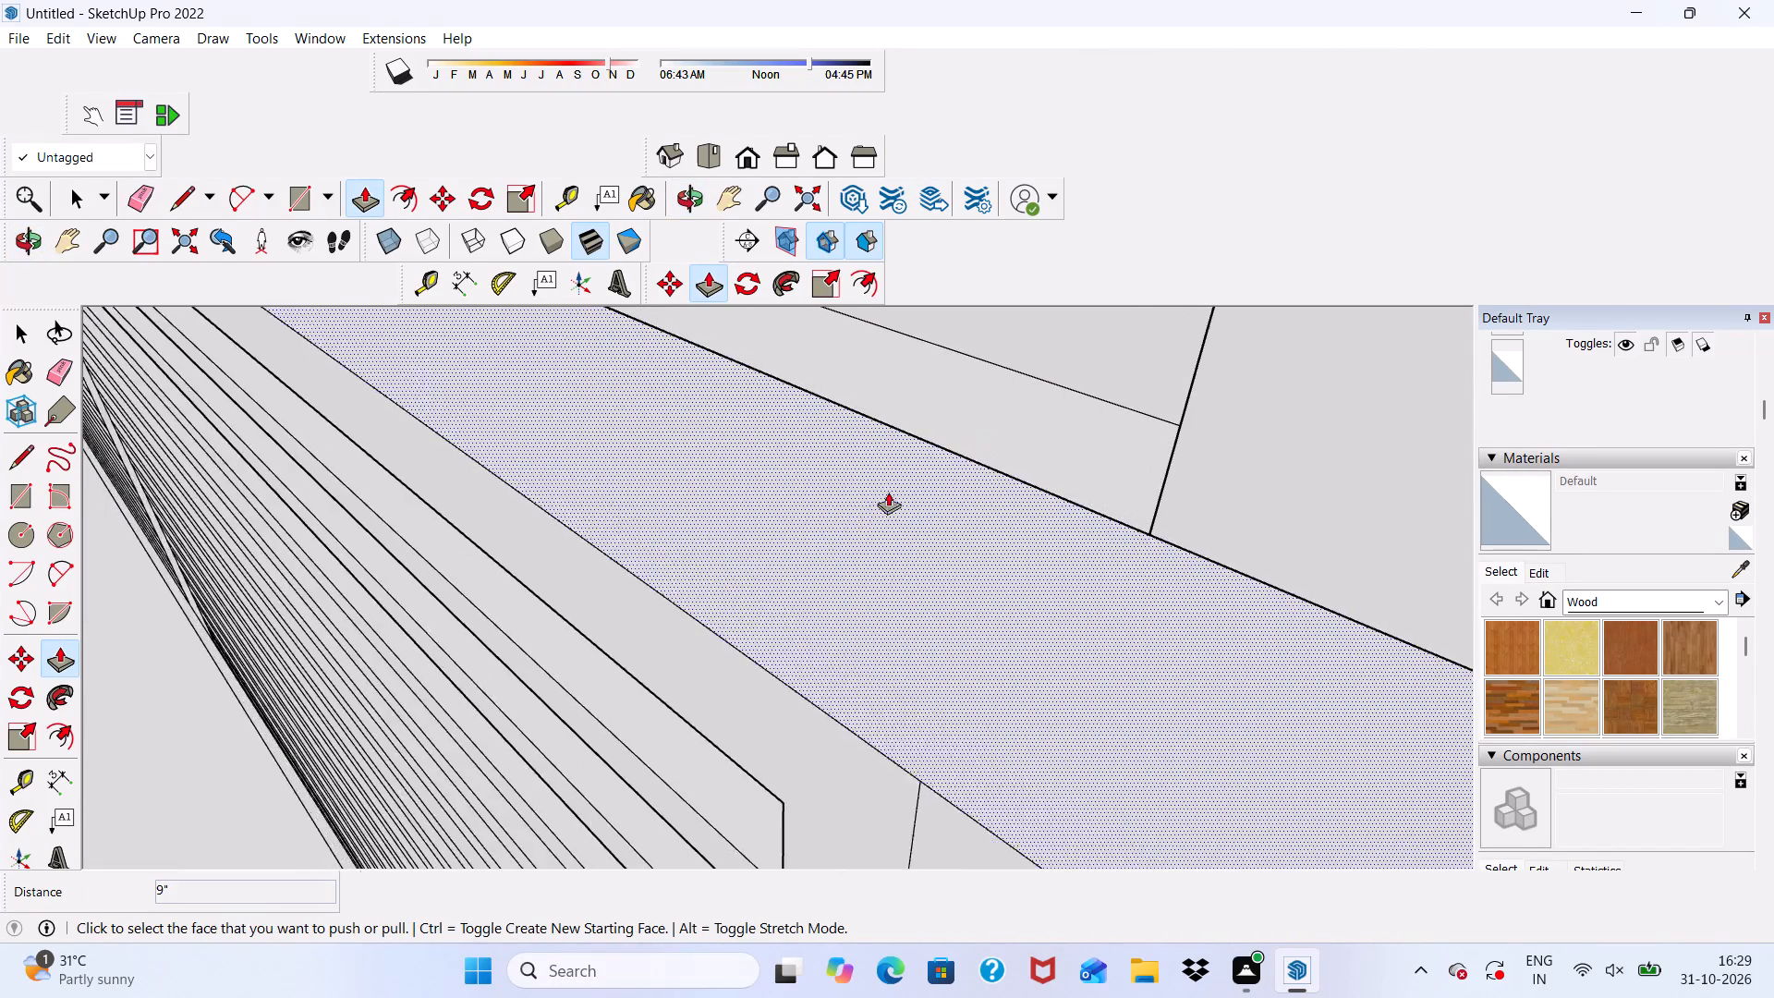
Push the right panel's fourth slat rectangle from the top 9" back through the wall.
{"action": "scroll", "coordinate": [888, 492], "scroll_direction": "down", "scroll_amount": 2}
{"action": "middle_click_drag", "start_coordinate": [824, 537], "coordinate": [939, 389]}
{"action": "scroll", "coordinate": [942, 414], "scroll_direction": "down", "scroll_amount": 7}
{"action": "scroll", "coordinate": [899, 497], "scroll_direction": "up", "scroll_amount": 5}
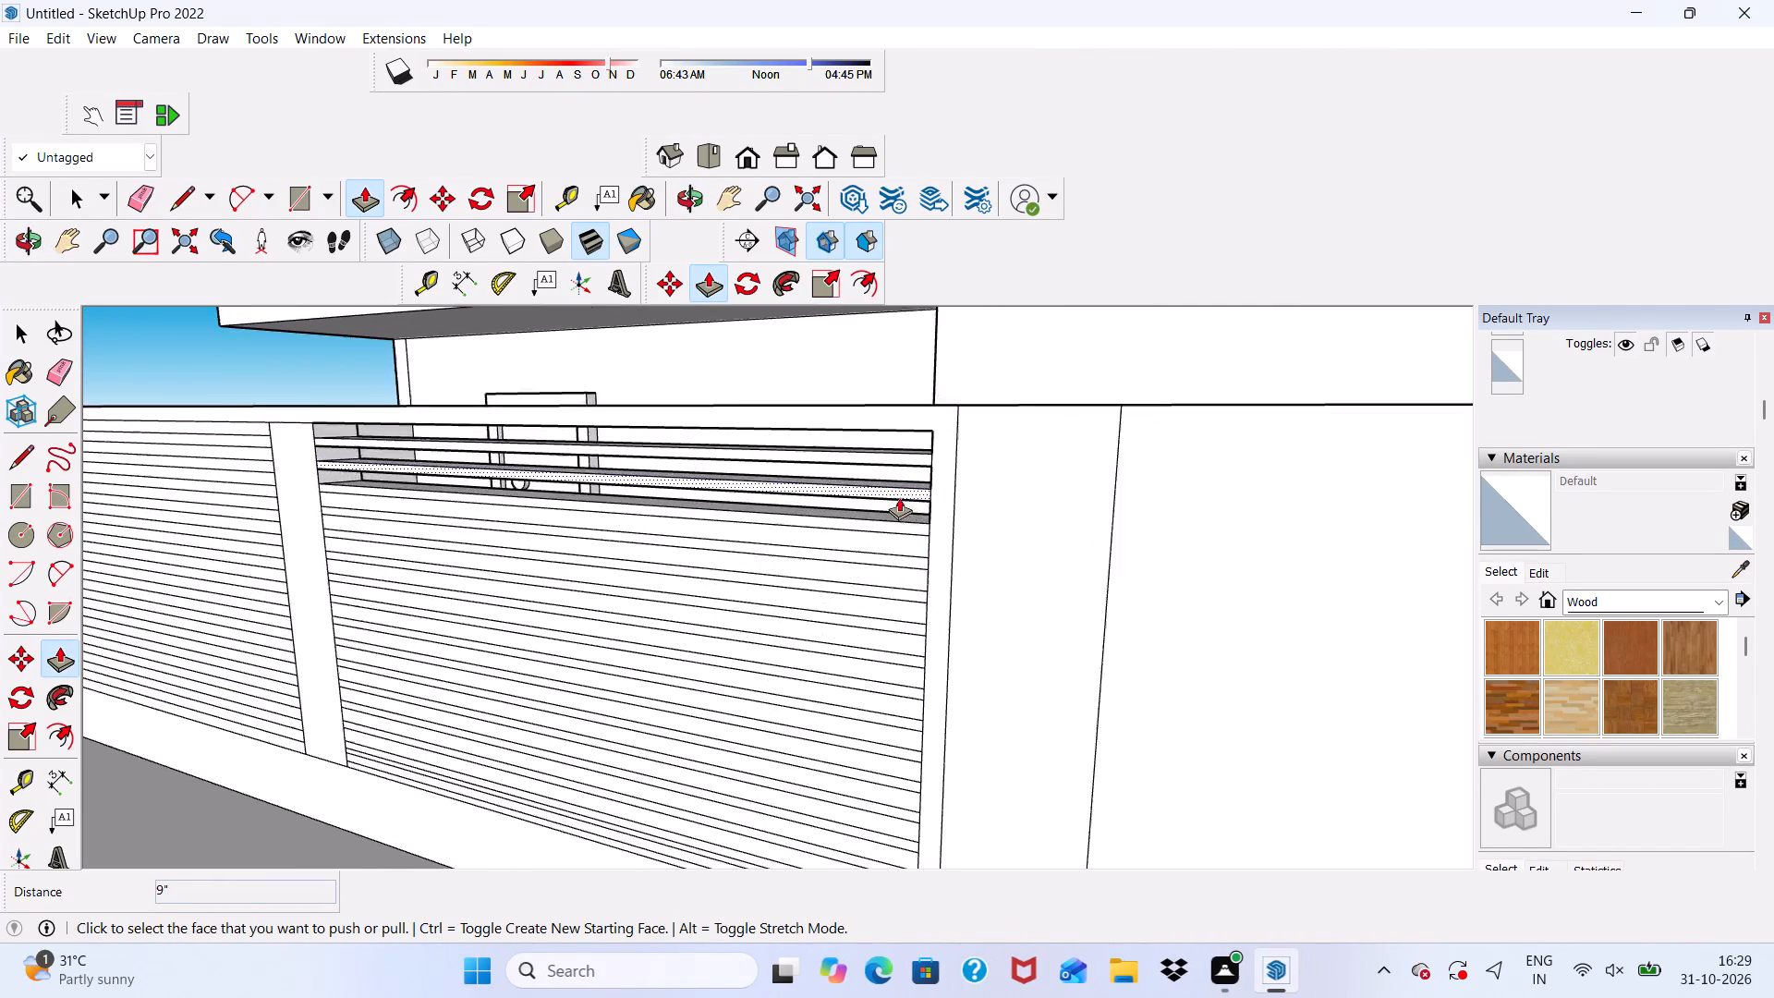
{"action": "scroll", "coordinate": [861, 580], "scroll_direction": "up", "scroll_amount": 9}
{"action": "left_click", "coordinate": [865, 520]}
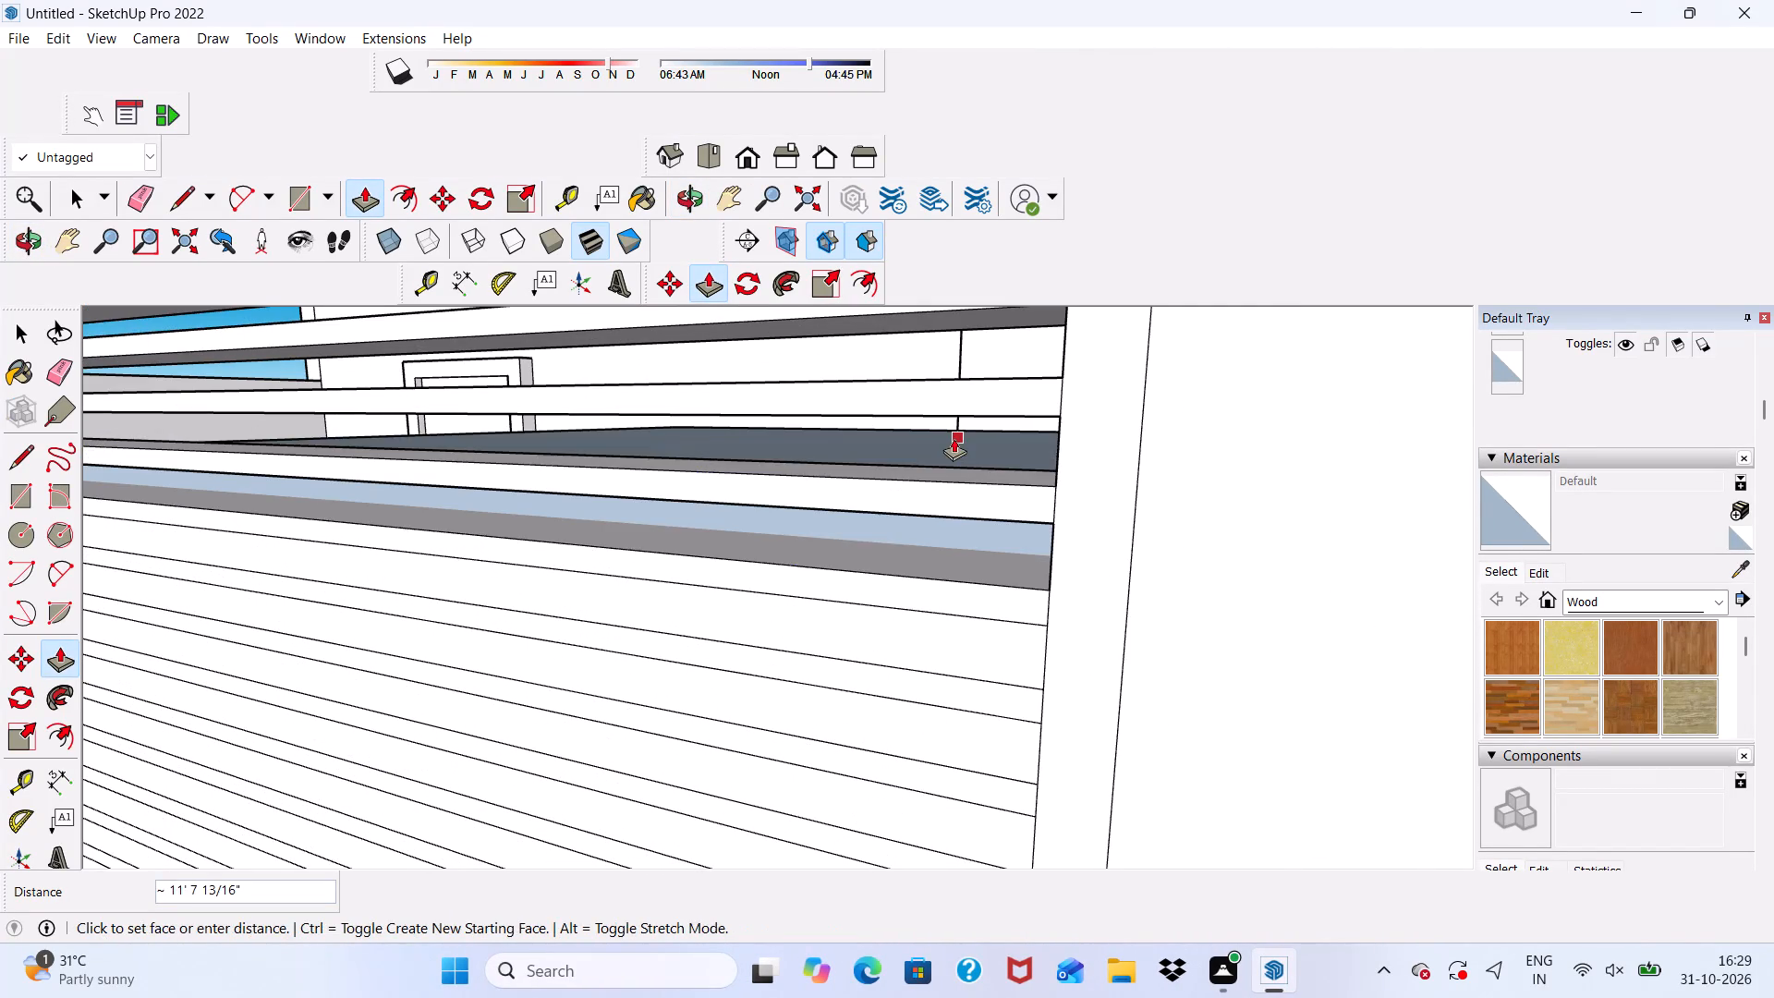
{"action": "middle_click_drag", "start_coordinate": [954, 452], "coordinate": [954, 481]}
{"action": "scroll", "coordinate": [950, 502], "scroll_direction": "up", "scroll_amount": 4}
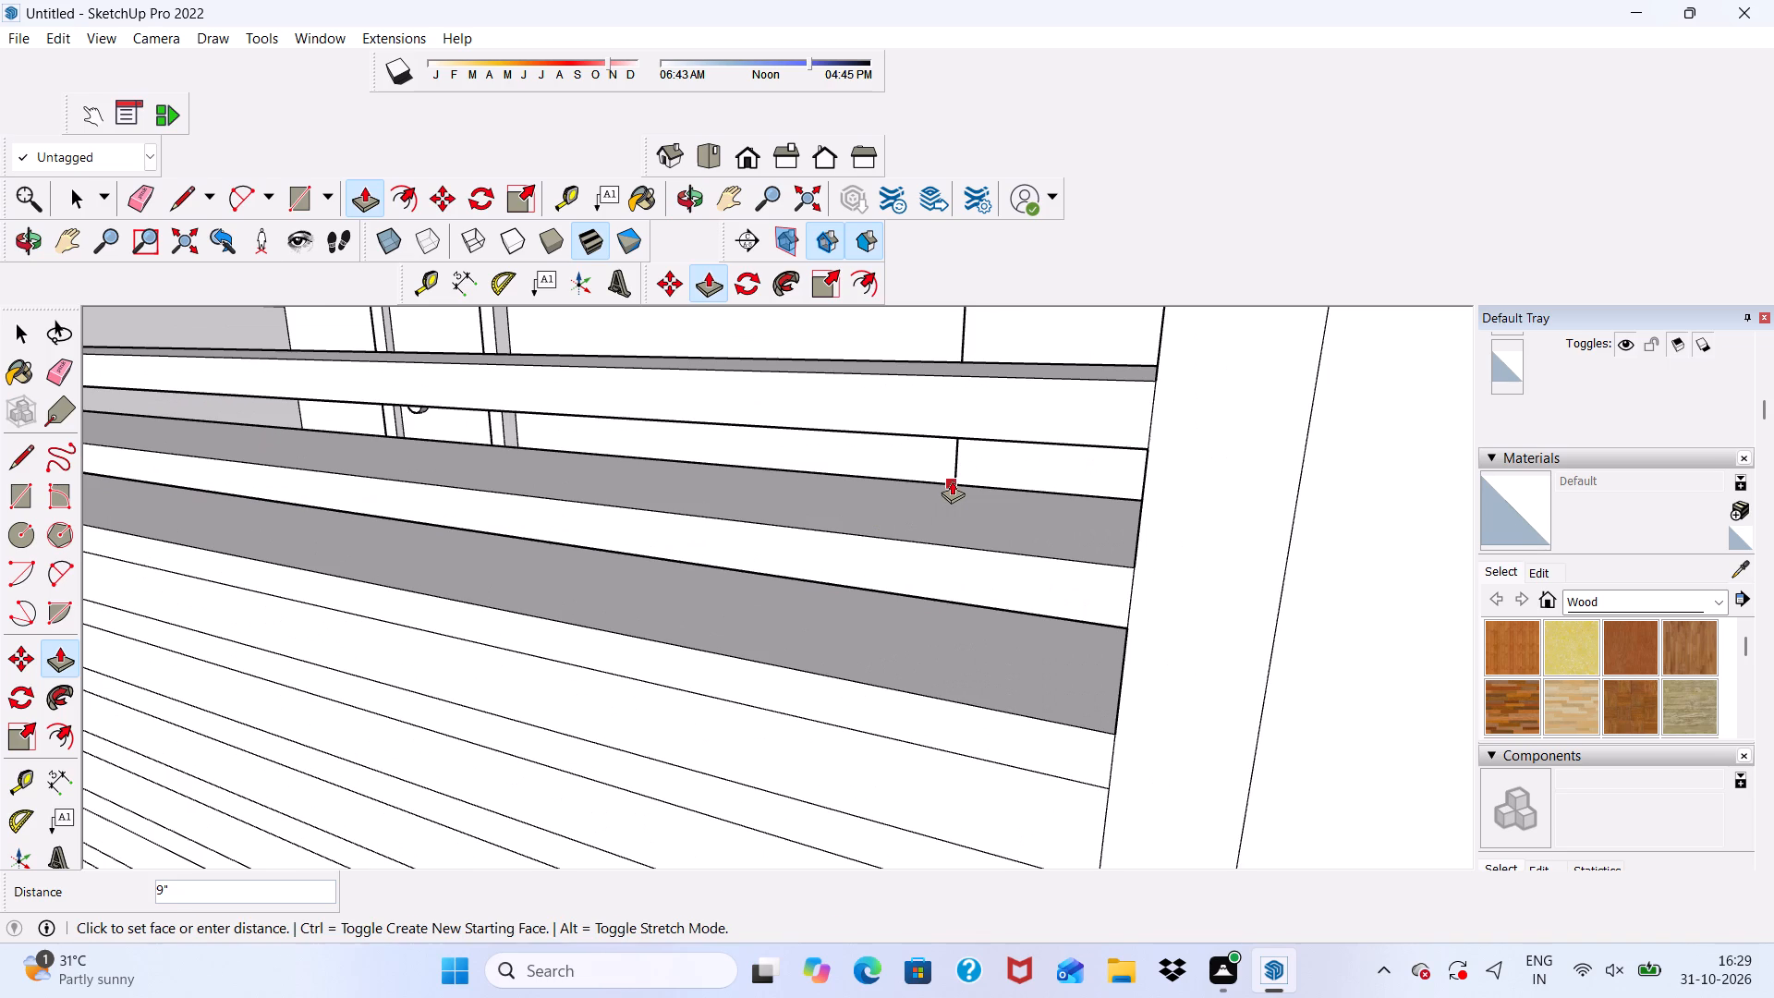
{"action": "left_click", "coordinate": [952, 481]}
Push the right panel's fifth and sixth slat rectangles from the top 9" back through the wall to open gaps.
{"action": "scroll", "coordinate": [936, 493], "scroll_direction": "down", "scroll_amount": 4}
{"action": "left_click", "coordinate": [756, 659]}
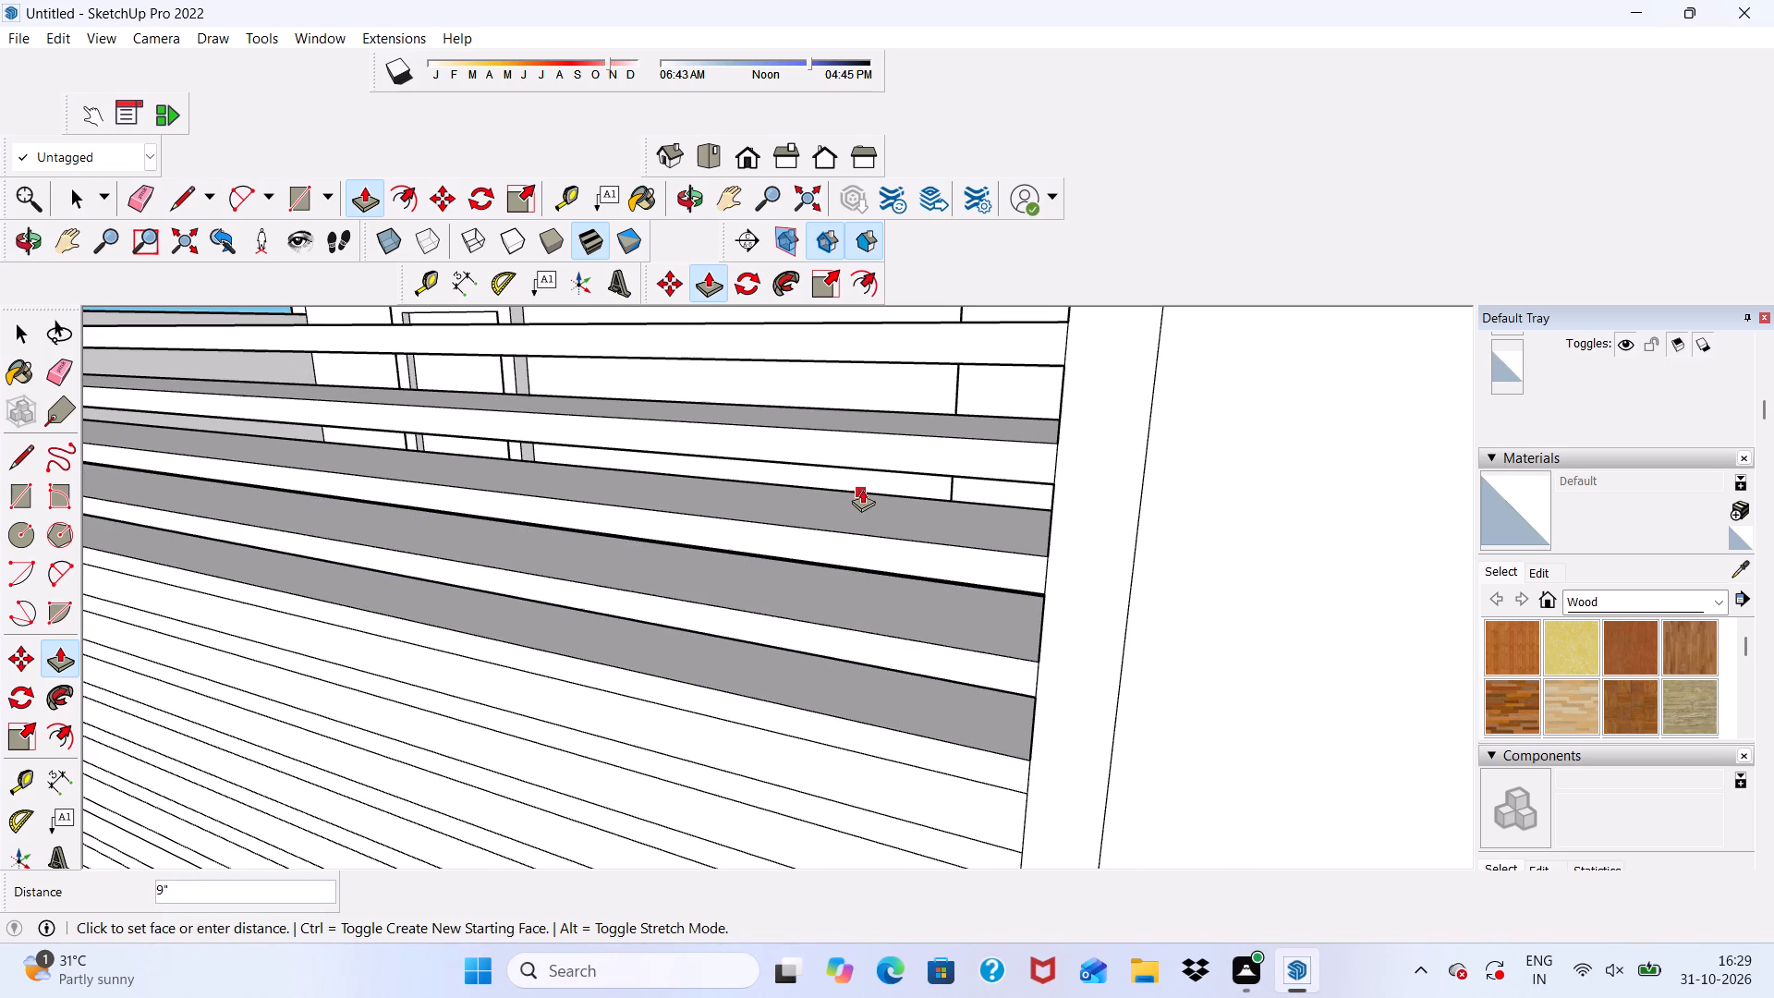
{"action": "left_click", "coordinate": [862, 489]}
{"action": "scroll", "coordinate": [805, 472], "scroll_direction": "down", "scroll_amount": 6}
{"action": "scroll", "coordinate": [761, 643], "scroll_direction": "up", "scroll_amount": 9}
{"action": "left_click", "coordinate": [687, 507]}
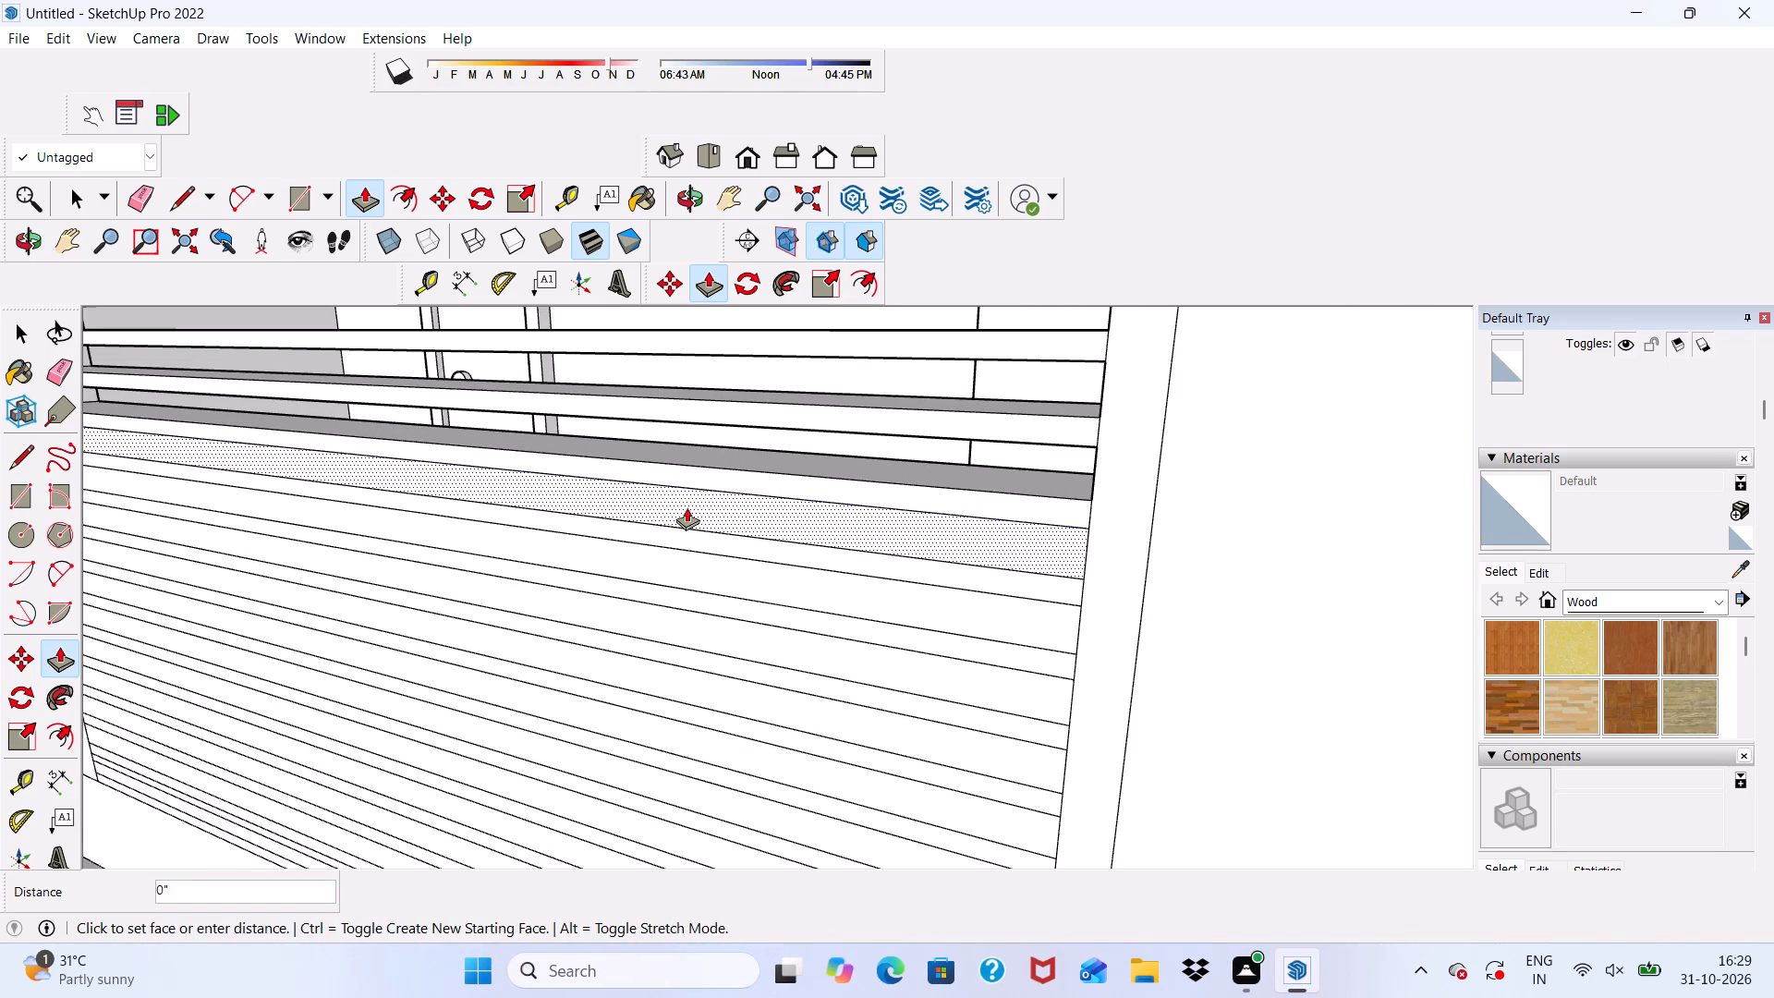
{"action": "scroll", "coordinate": [844, 380], "scroll_direction": "up", "scroll_amount": 3}
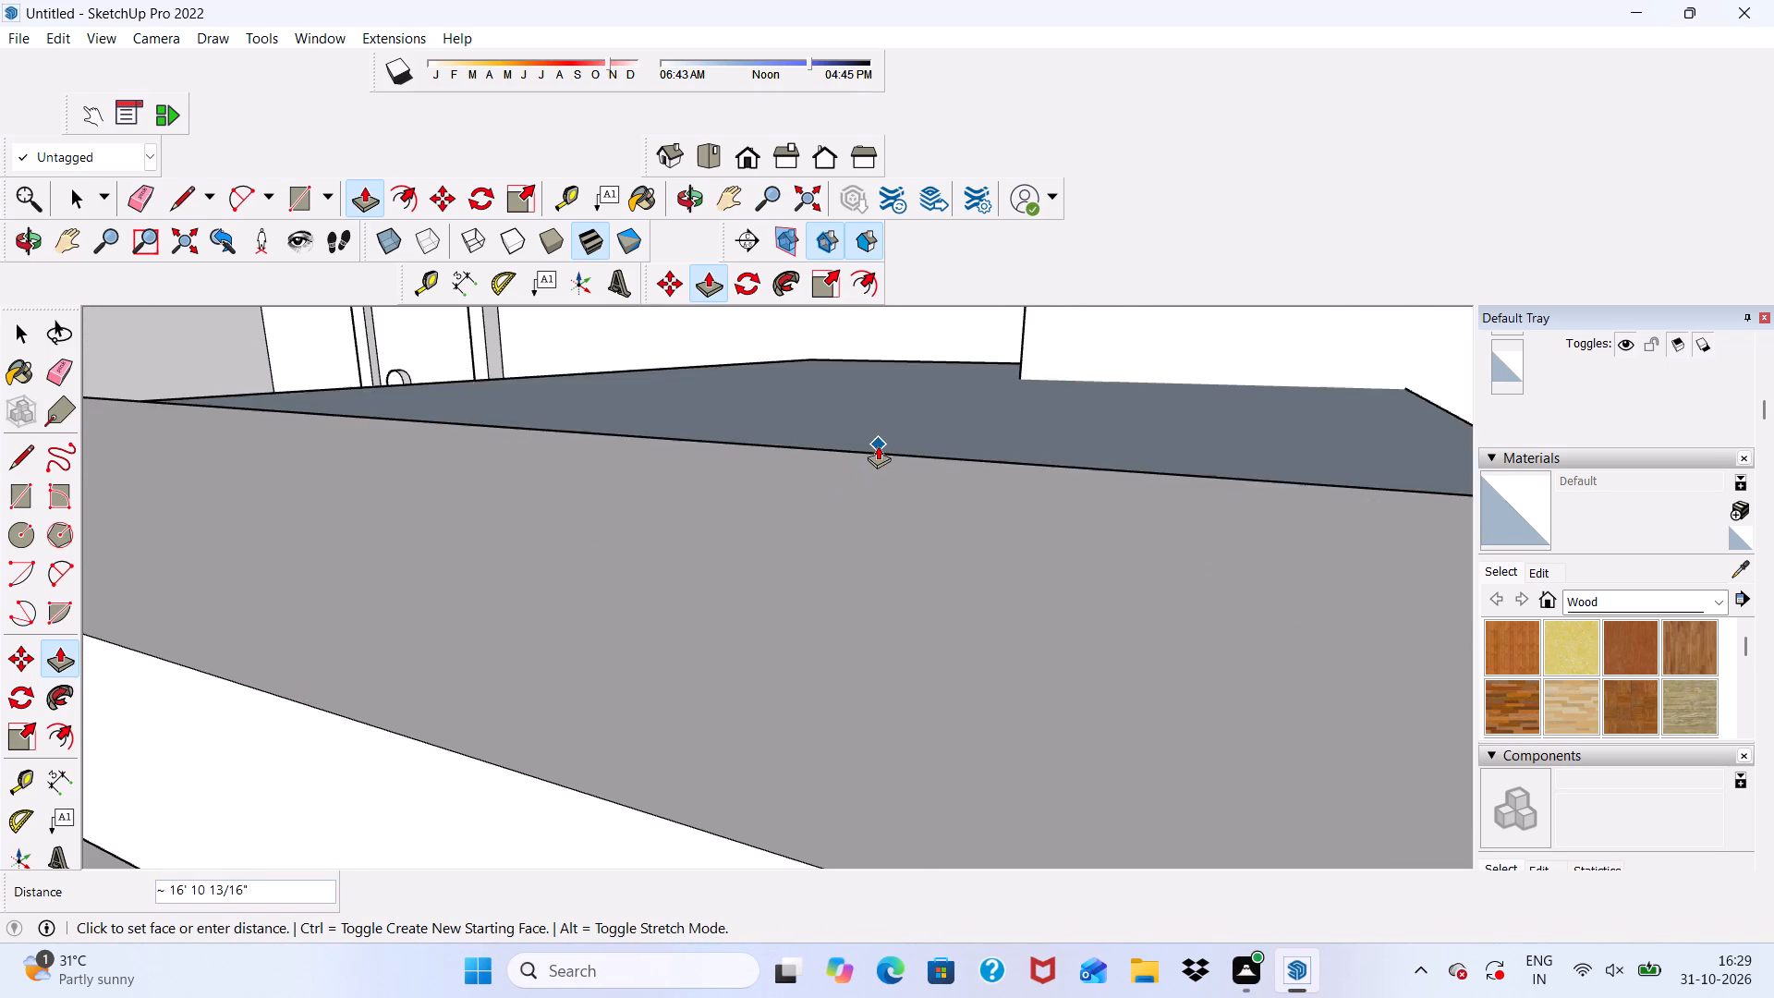
{"action": "left_click", "coordinate": [877, 451]}
Push the right panel's seventh slat rectangle from the top 9" back through the wall.
{"action": "scroll", "coordinate": [844, 370], "scroll_direction": "down", "scroll_amount": 11}
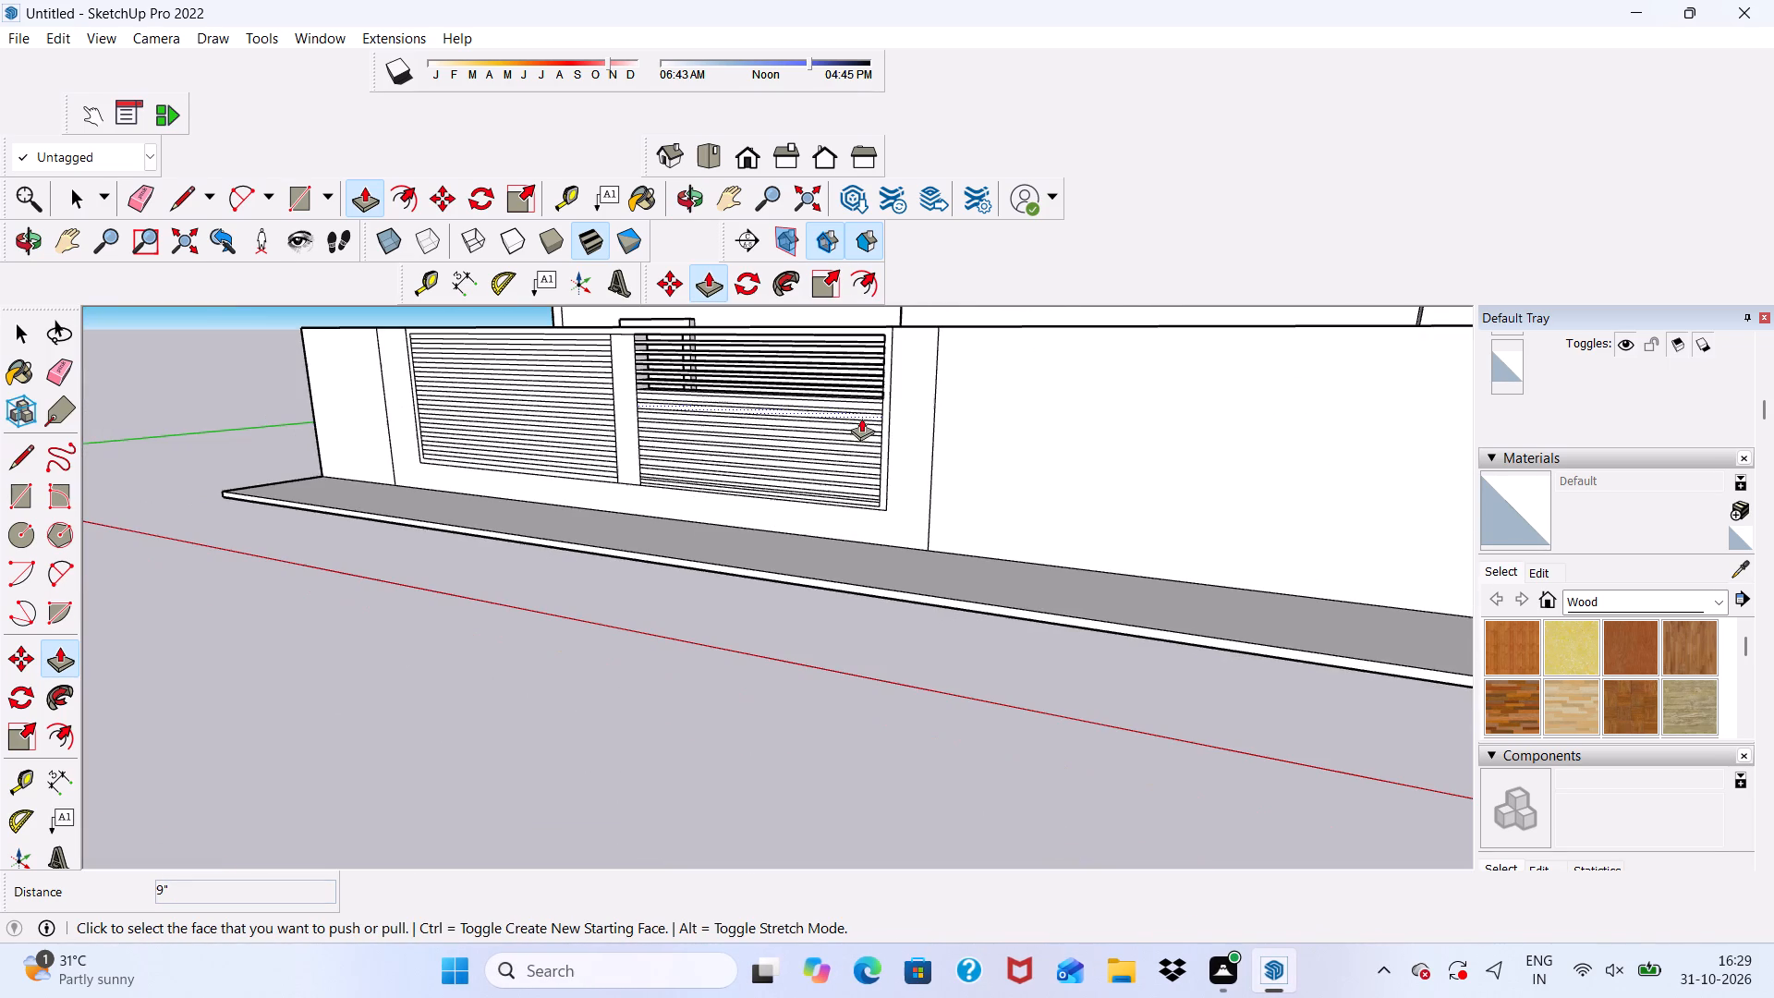
{"action": "scroll", "coordinate": [721, 418], "scroll_direction": "up", "scroll_amount": 18}
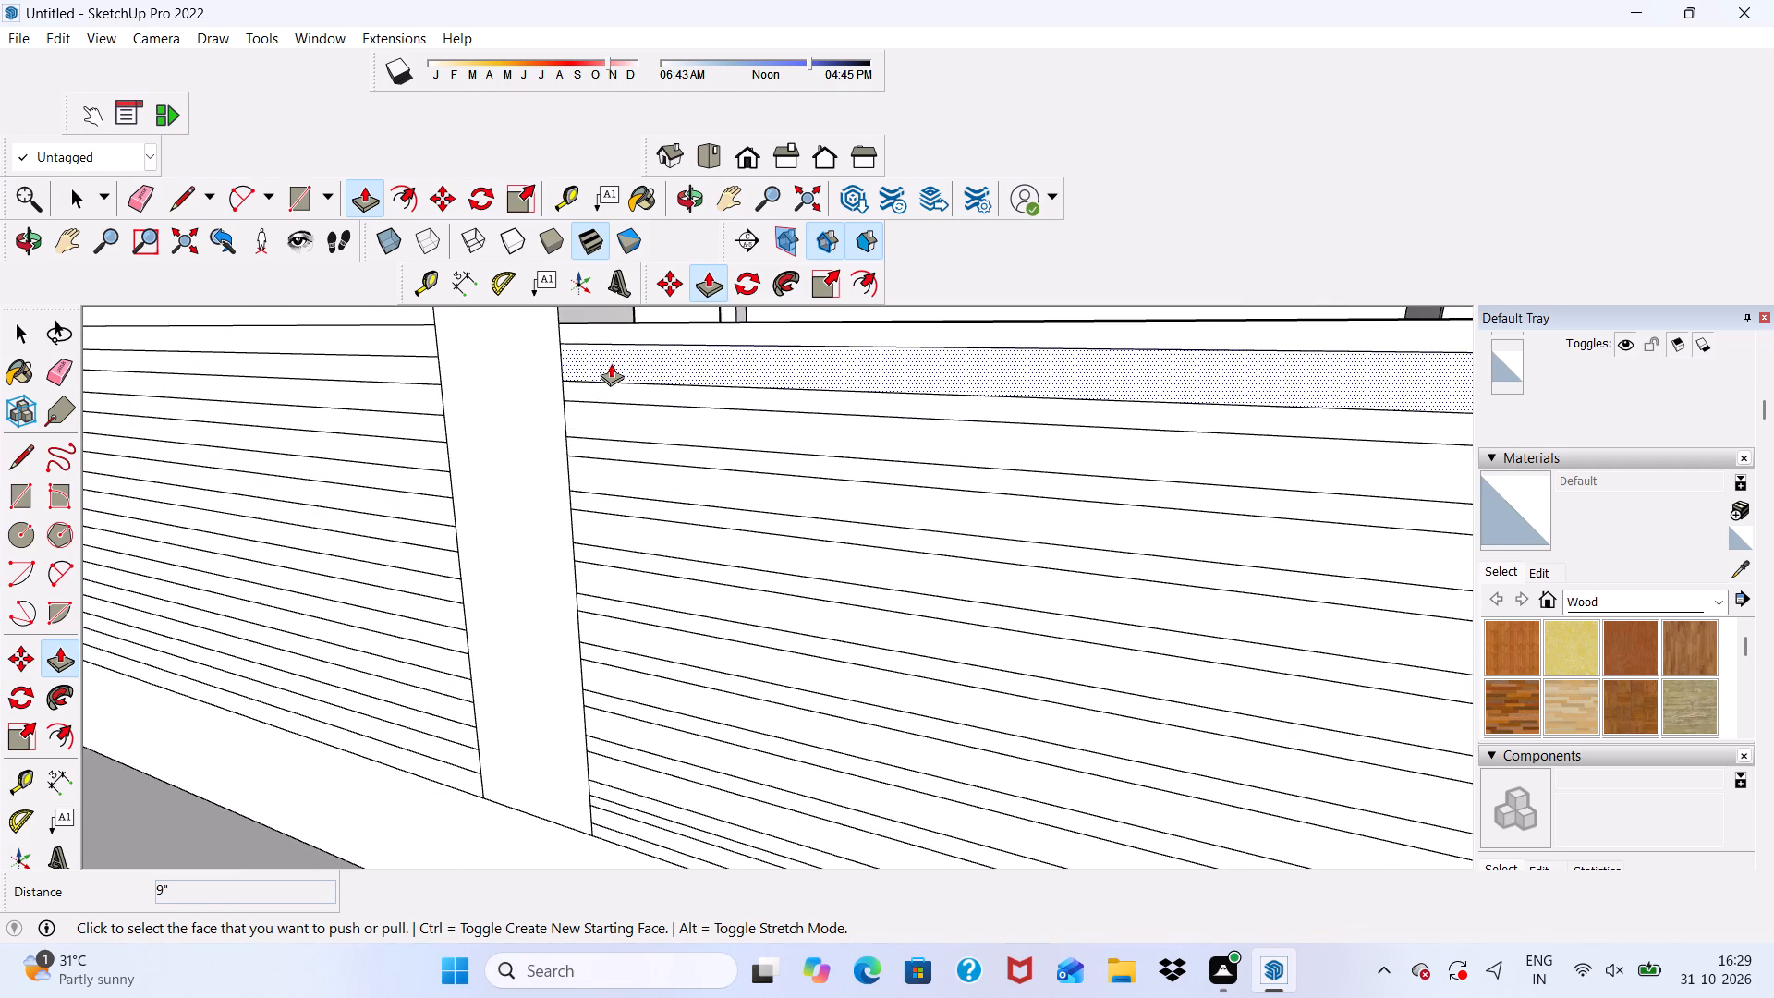
{"action": "left_click", "coordinate": [612, 361]}
{"action": "middle_click_drag", "start_coordinate": [890, 381], "coordinate": [841, 485]}
{"action": "scroll", "coordinate": [839, 417], "scroll_direction": "down", "scroll_amount": 11}
{"action": "scroll", "coordinate": [933, 372], "scroll_direction": "up", "scroll_amount": 4}
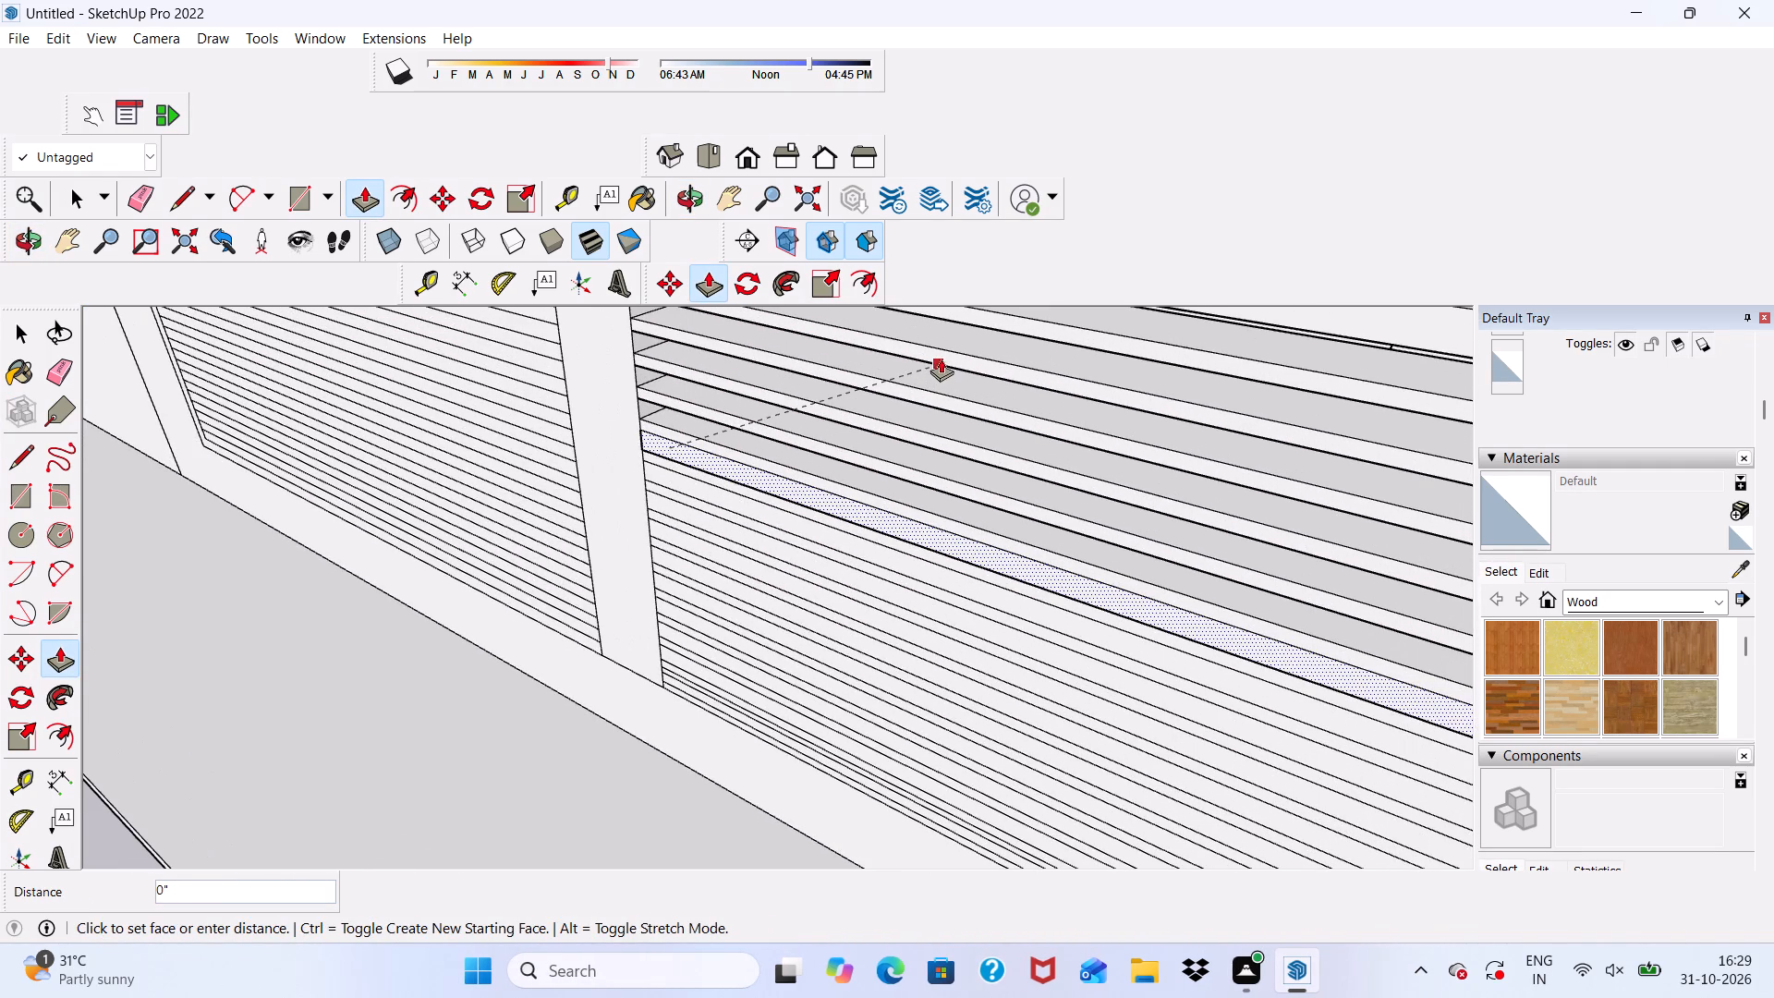
{"action": "scroll", "coordinate": [943, 365], "scroll_direction": "down", "scroll_amount": 1}
{"action": "scroll", "coordinate": [952, 410], "scroll_direction": "up", "scroll_amount": 10}
{"action": "scroll", "coordinate": [1011, 367], "scroll_direction": "down", "scroll_amount": 6}
{"action": "scroll", "coordinate": [1060, 399], "scroll_direction": "up", "scroll_amount": 3}
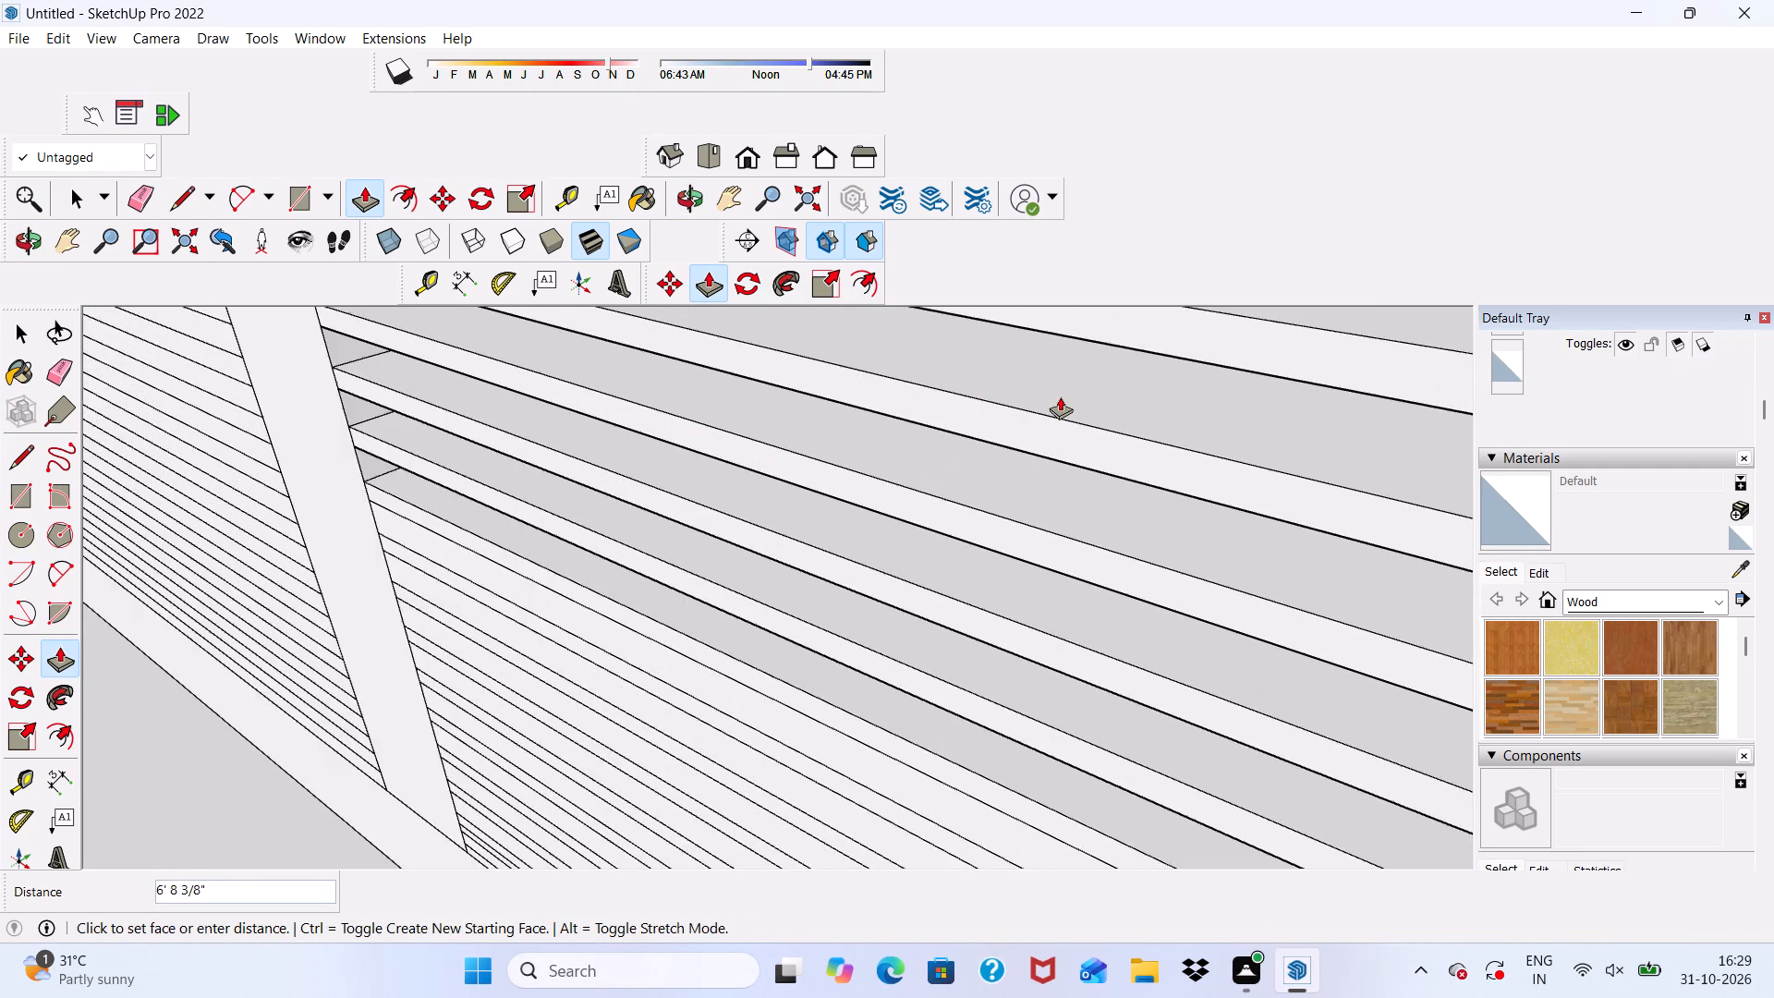
{"action": "scroll", "coordinate": [1060, 396], "scroll_direction": "up", "scroll_amount": 8}
{"action": "scroll", "coordinate": [1060, 362], "scroll_direction": "down", "scroll_amount": 6}
{"action": "scroll", "coordinate": [992, 411], "scroll_direction": "down", "scroll_amount": 11}
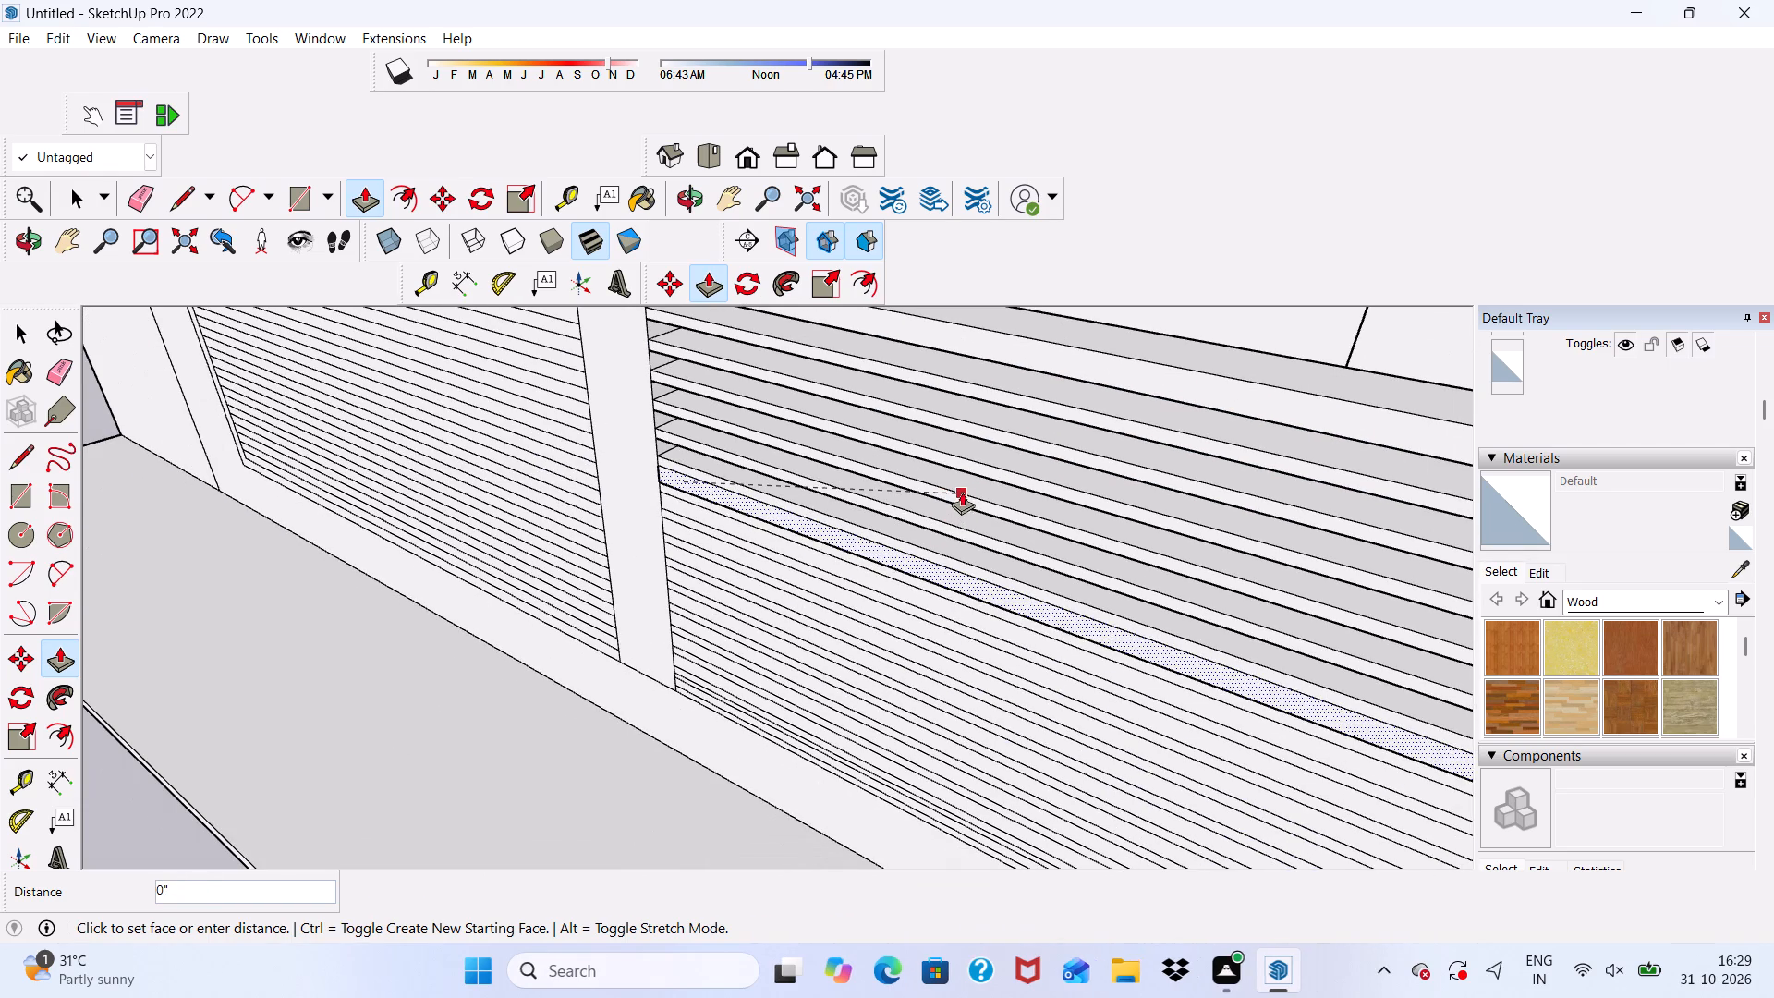
{"action": "scroll", "coordinate": [944, 444], "scroll_direction": "up", "scroll_amount": 1}
{"action": "scroll", "coordinate": [818, 602], "scroll_direction": "down", "scroll_amount": 4}
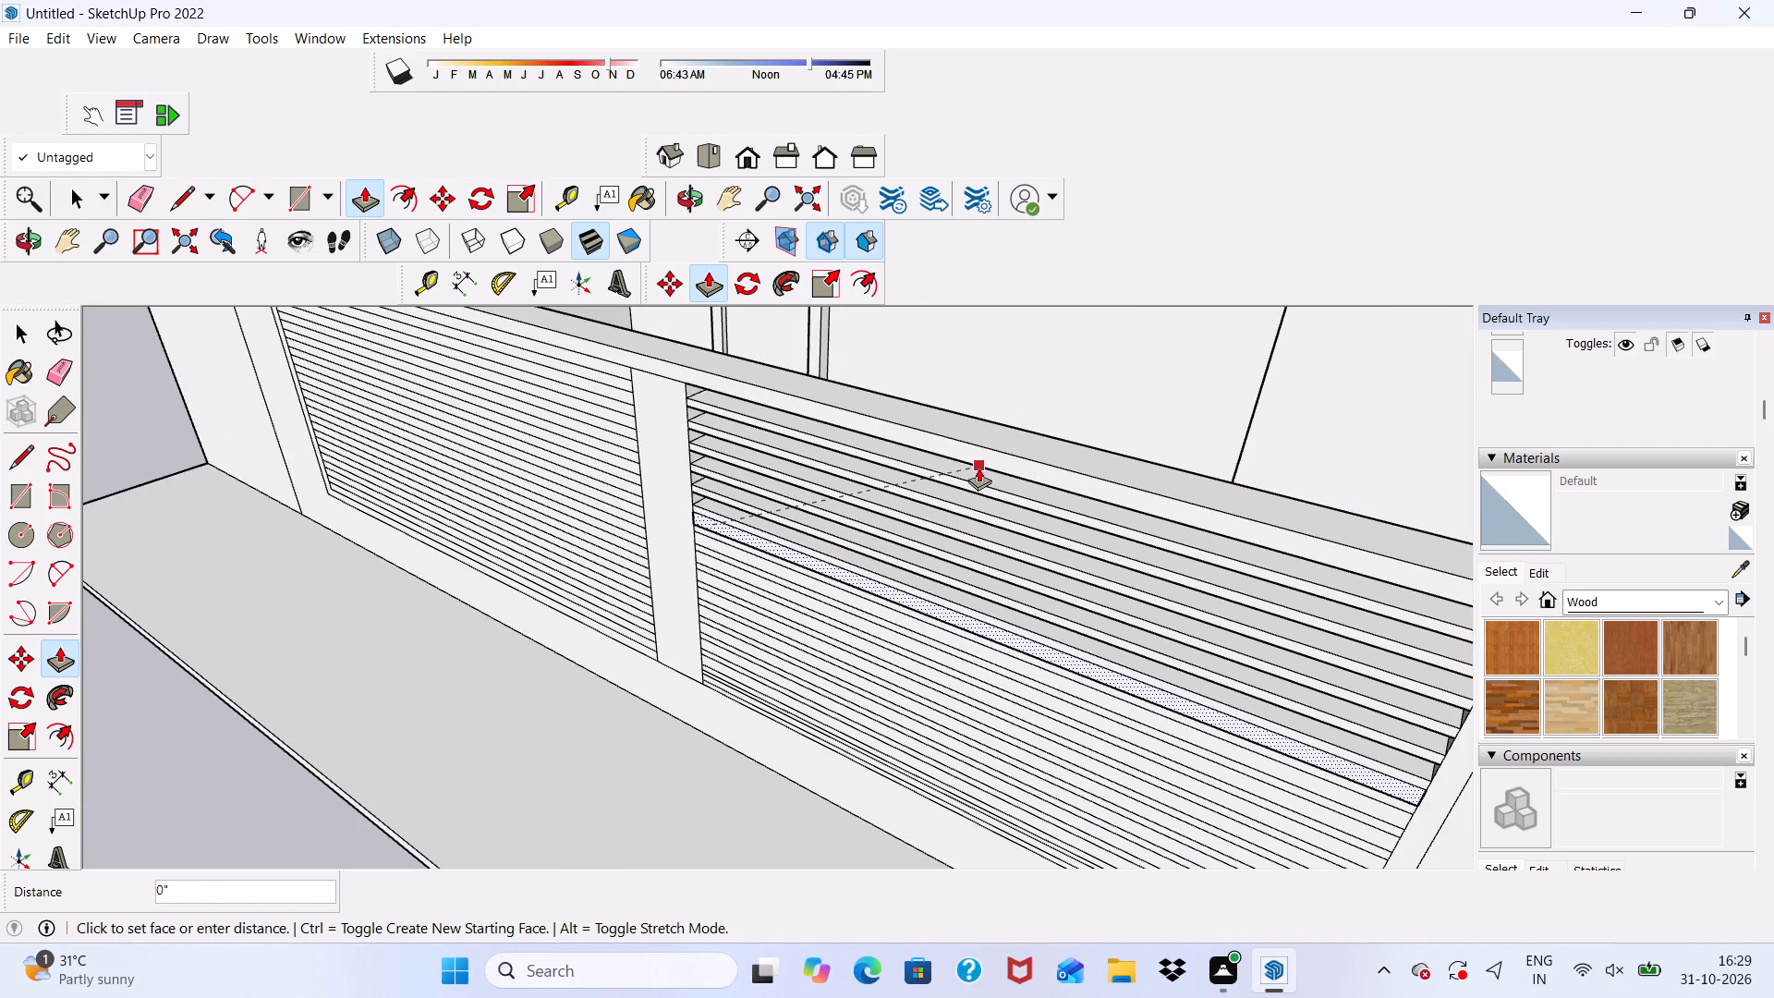
{"action": "middle_click_drag", "start_coordinate": [978, 471], "coordinate": [994, 304]}
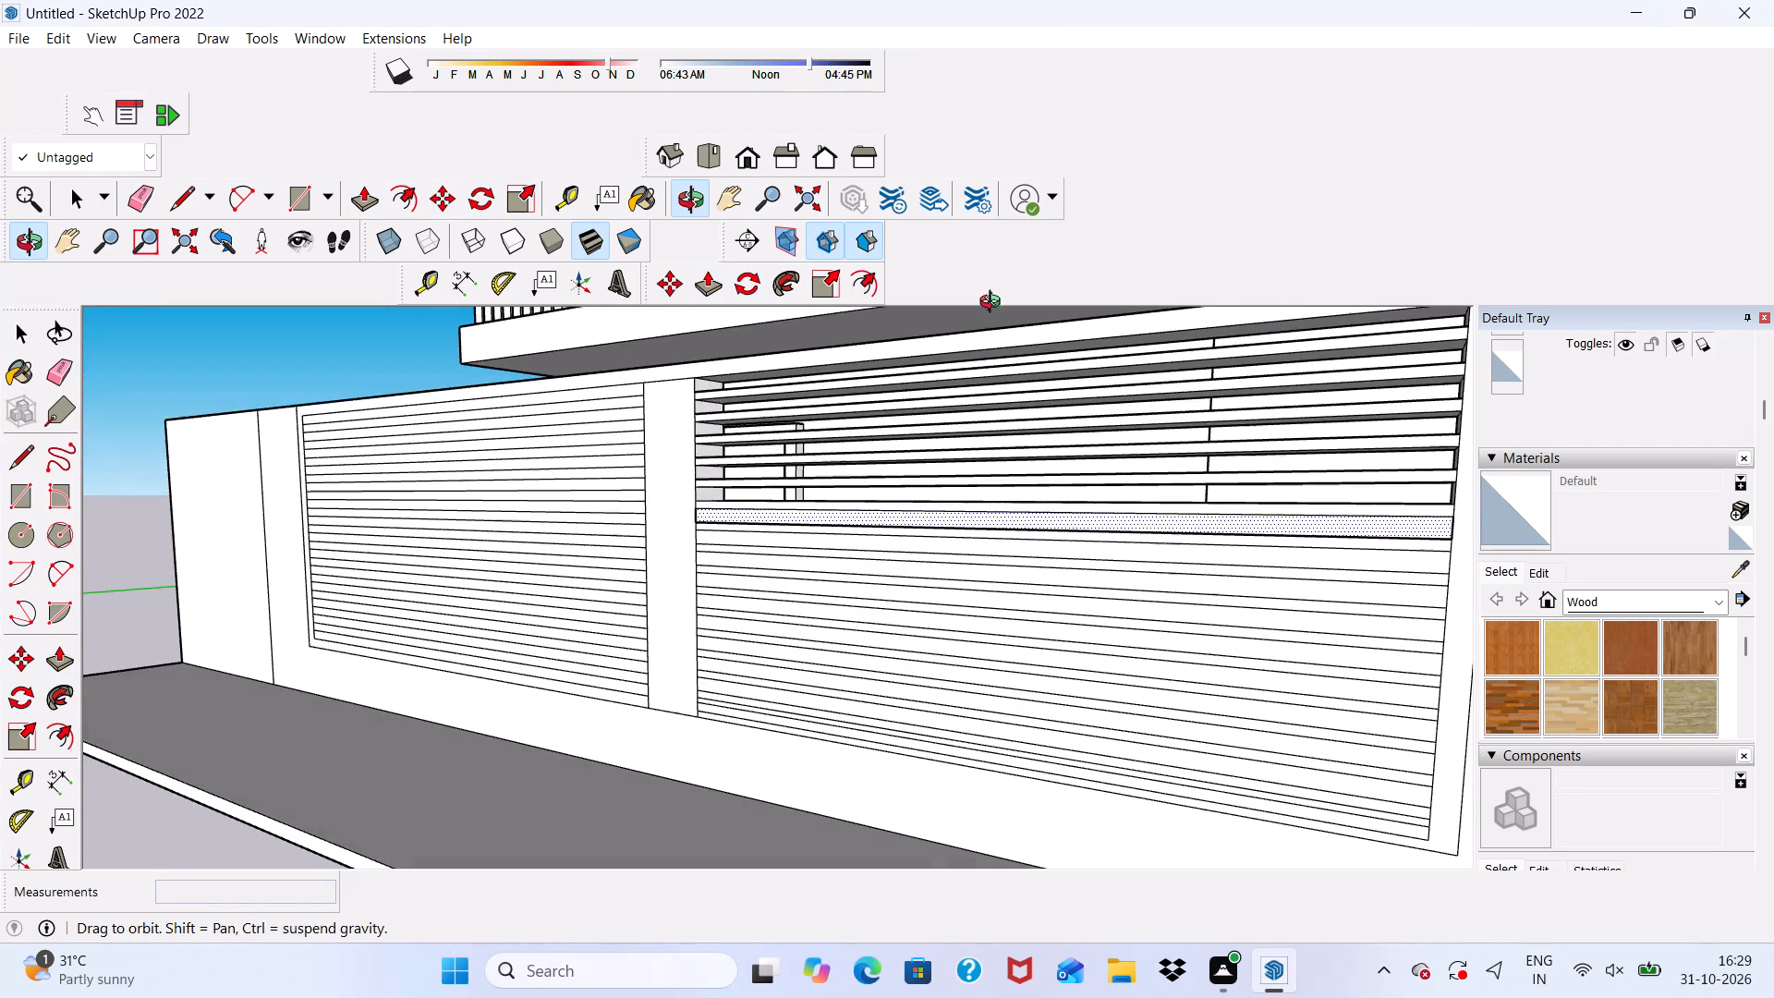
{"action": "middle_click_drag", "start_coordinate": [994, 304], "coordinate": [994, 305]}
{"action": "scroll", "coordinate": [994, 443], "scroll_direction": "up", "scroll_amount": 5}
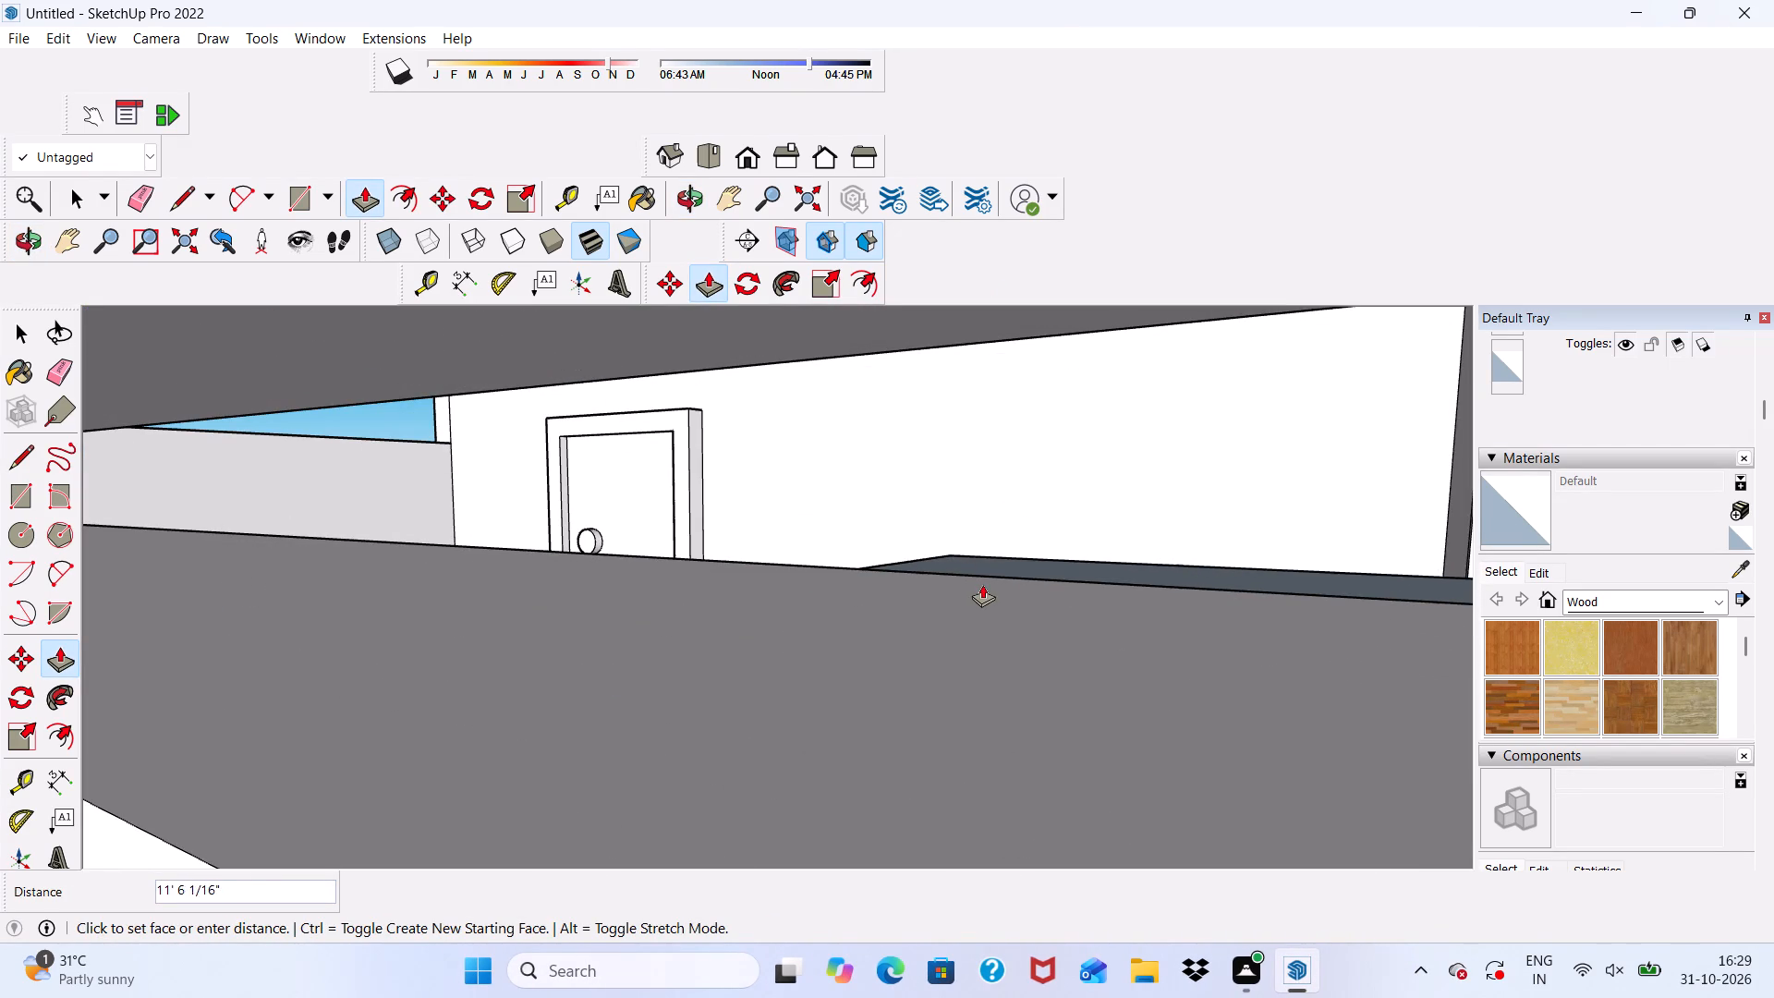
{"action": "left_click", "coordinate": [980, 576]}
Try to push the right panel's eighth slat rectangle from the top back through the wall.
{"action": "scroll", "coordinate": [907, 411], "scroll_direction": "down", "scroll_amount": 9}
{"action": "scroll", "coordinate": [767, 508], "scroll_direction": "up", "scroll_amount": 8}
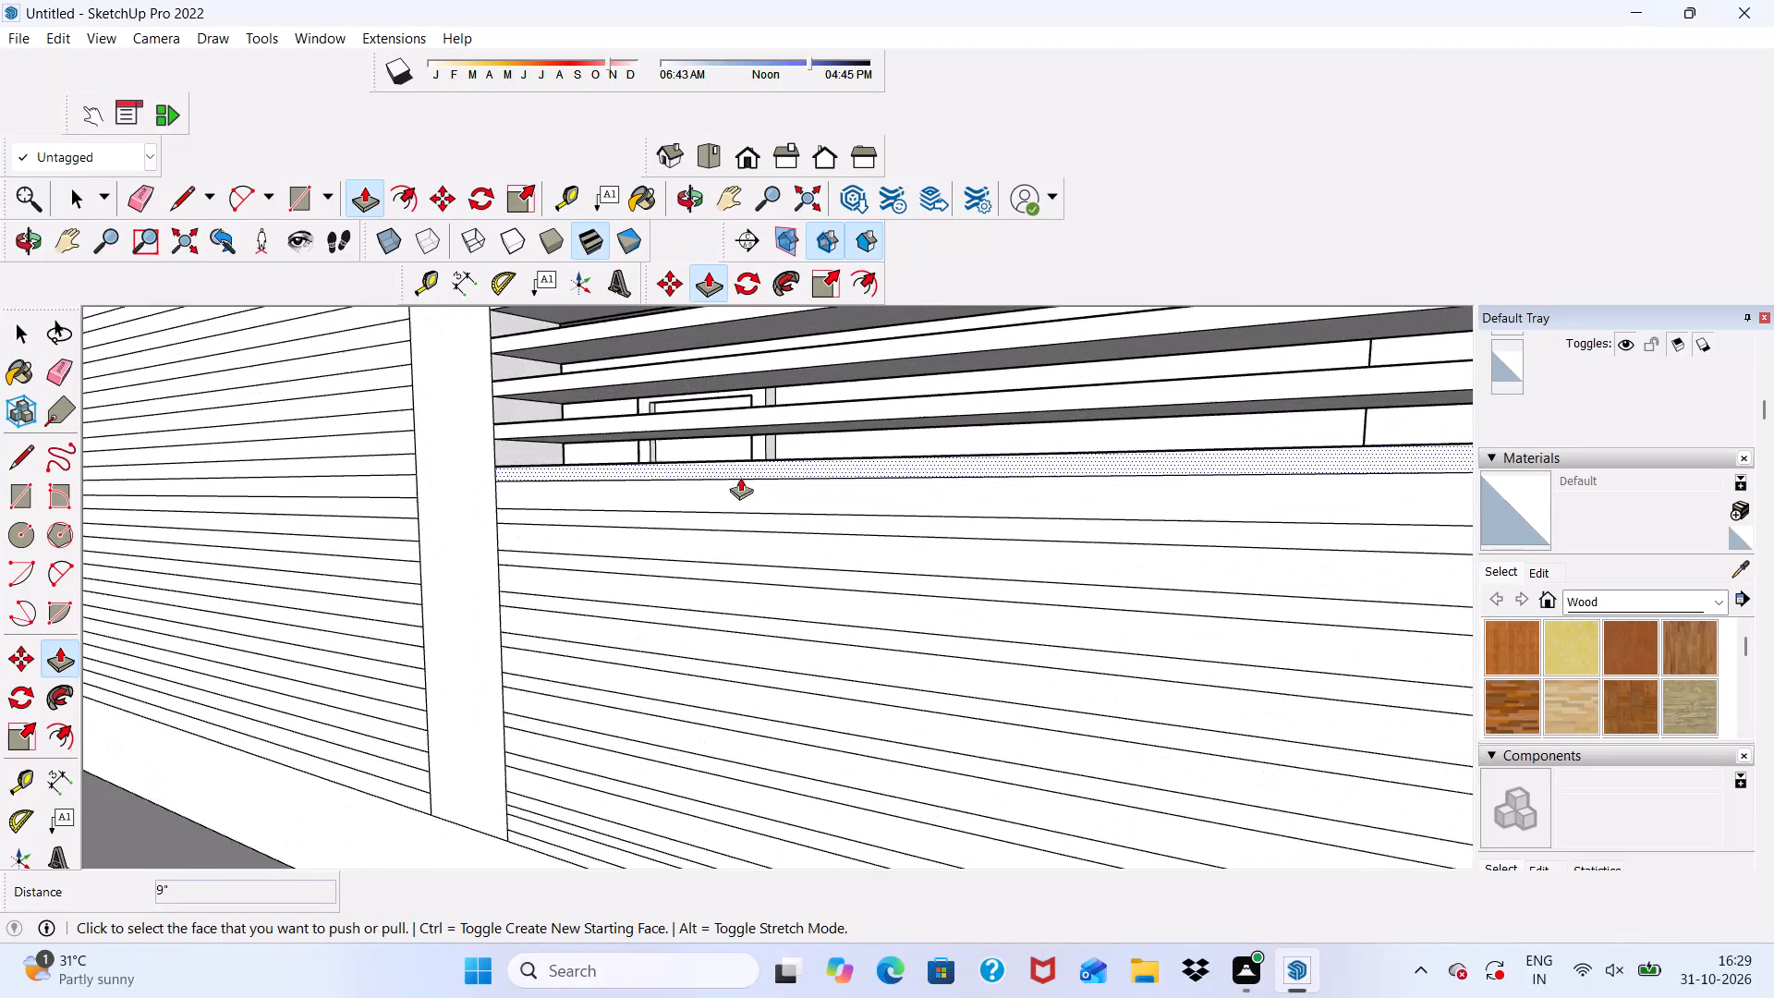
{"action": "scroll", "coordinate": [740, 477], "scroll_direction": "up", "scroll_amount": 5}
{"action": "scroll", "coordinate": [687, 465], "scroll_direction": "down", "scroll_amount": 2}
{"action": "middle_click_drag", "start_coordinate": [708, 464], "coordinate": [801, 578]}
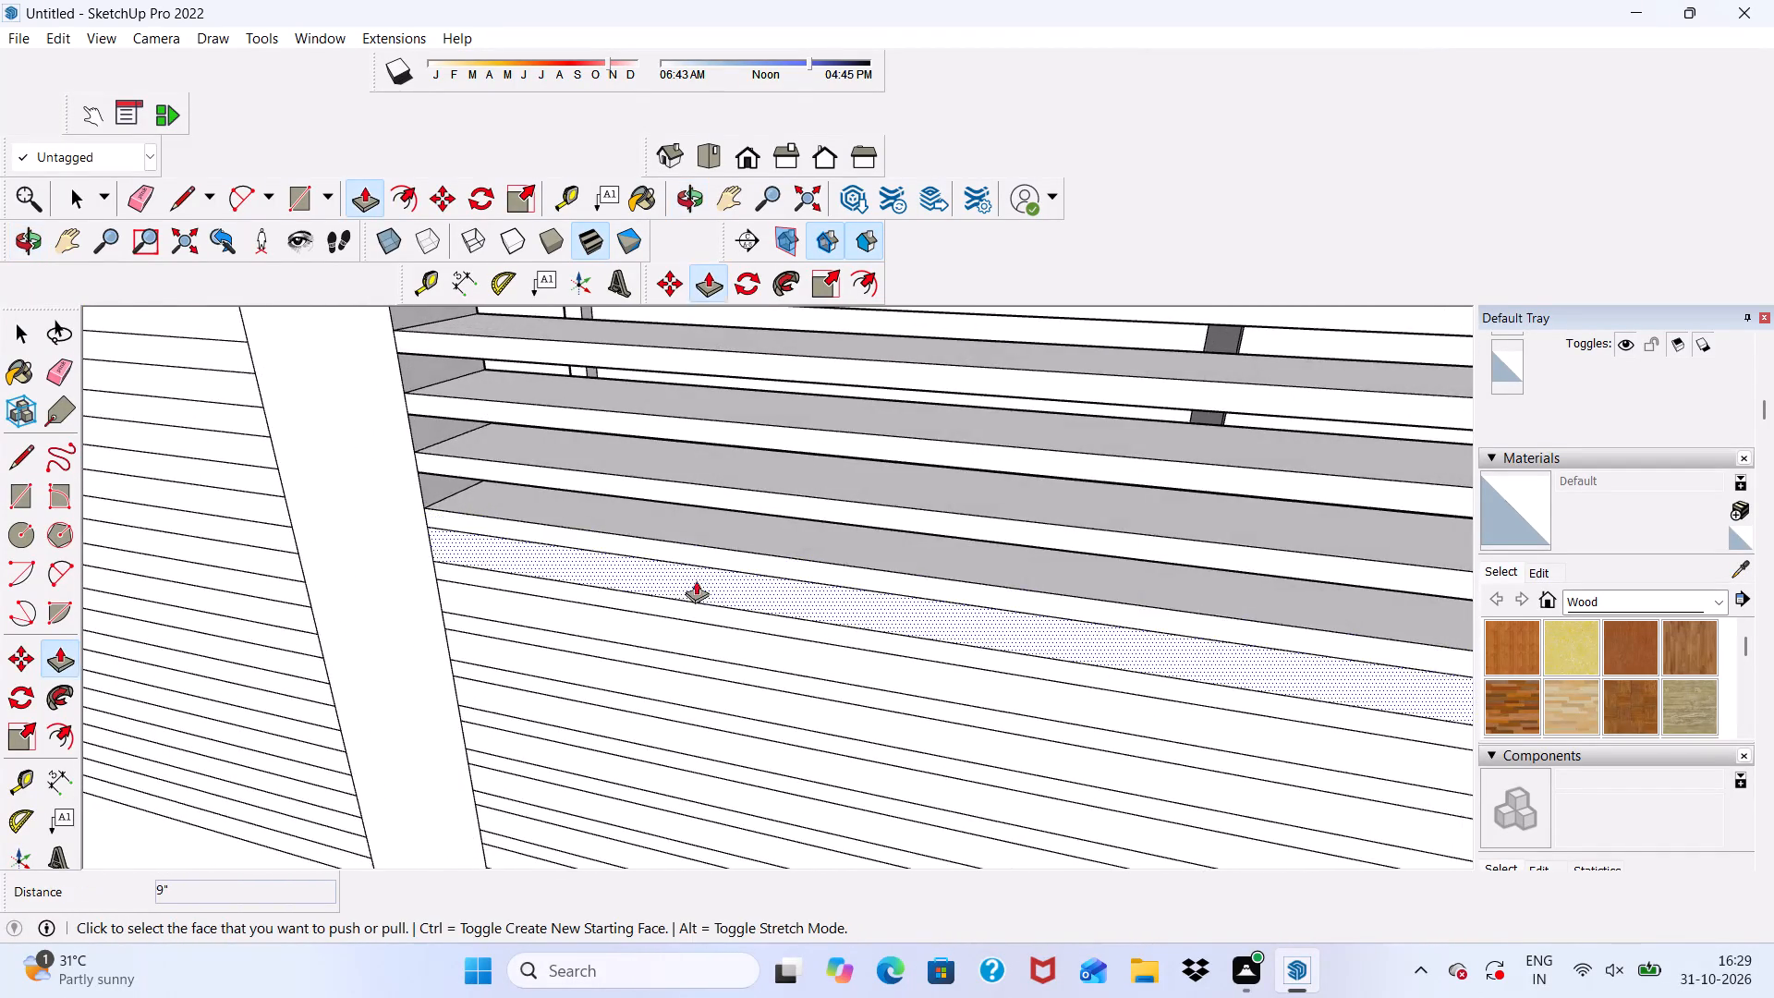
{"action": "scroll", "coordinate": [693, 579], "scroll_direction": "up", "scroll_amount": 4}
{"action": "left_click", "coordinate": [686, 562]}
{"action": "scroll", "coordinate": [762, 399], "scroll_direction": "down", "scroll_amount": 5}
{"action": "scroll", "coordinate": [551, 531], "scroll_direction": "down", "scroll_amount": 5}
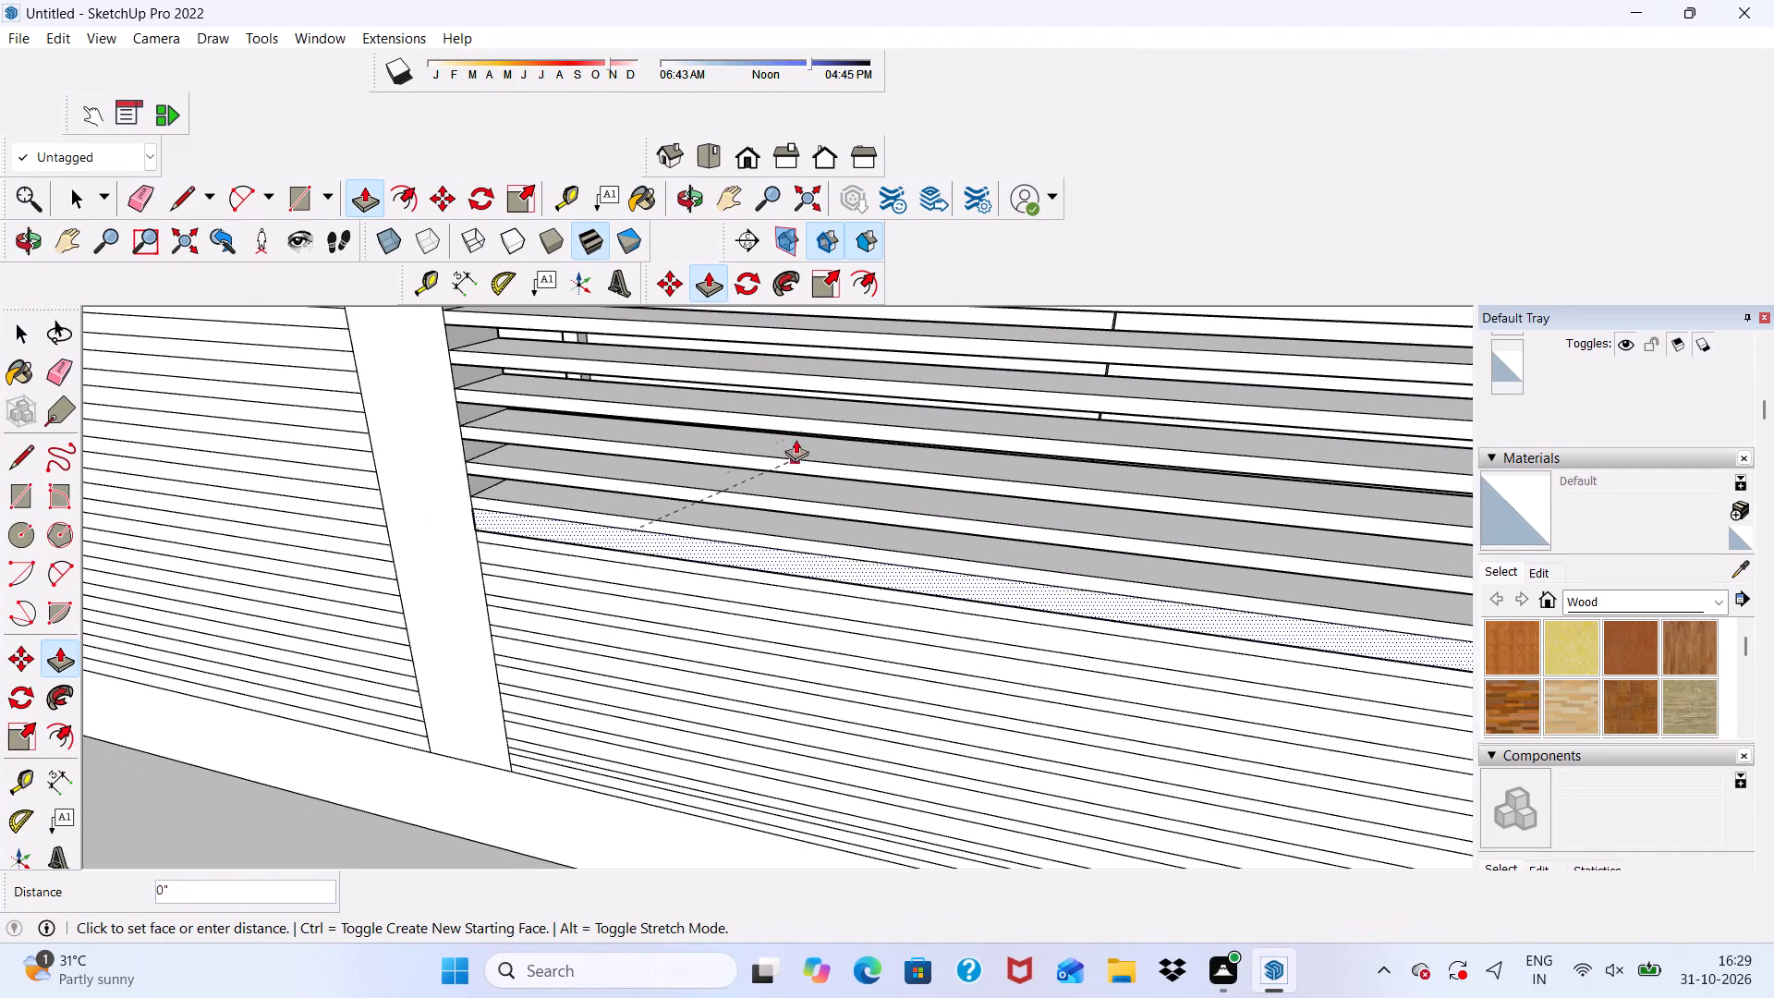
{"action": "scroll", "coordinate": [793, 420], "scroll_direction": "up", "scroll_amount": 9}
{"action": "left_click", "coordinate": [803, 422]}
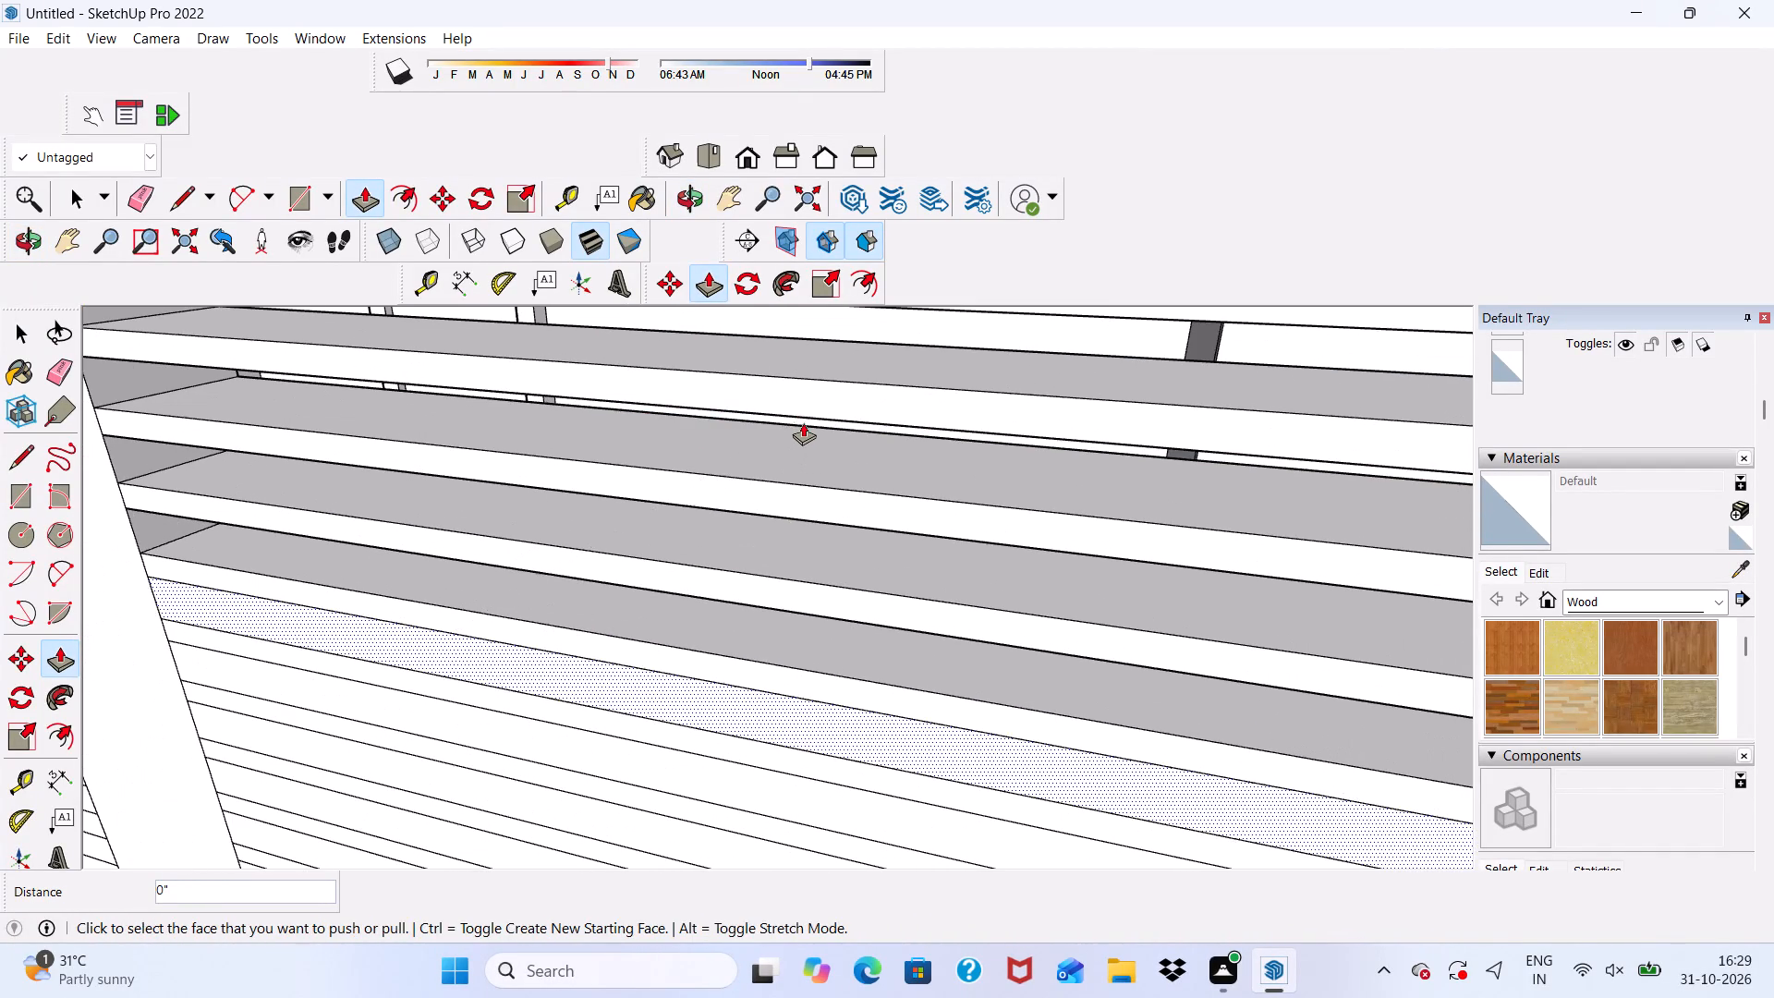
Push the right panel's eighth slat rectangle from the top 9" back through the wall.
{"action": "scroll", "coordinate": [735, 453], "scroll_direction": "down", "scroll_amount": 5}
{"action": "scroll", "coordinate": [575, 647], "scroll_direction": "up", "scroll_amount": 2}
{"action": "scroll", "coordinate": [572, 639], "scroll_direction": "down", "scroll_amount": 1}
{"action": "middle_click_drag", "start_coordinate": [571, 638], "coordinate": [574, 521]}
{"action": "scroll", "coordinate": [607, 543], "scroll_direction": "down", "scroll_amount": 8}
{"action": "middle_click_drag", "start_coordinate": [1026, 706], "coordinate": [1004, 701]}
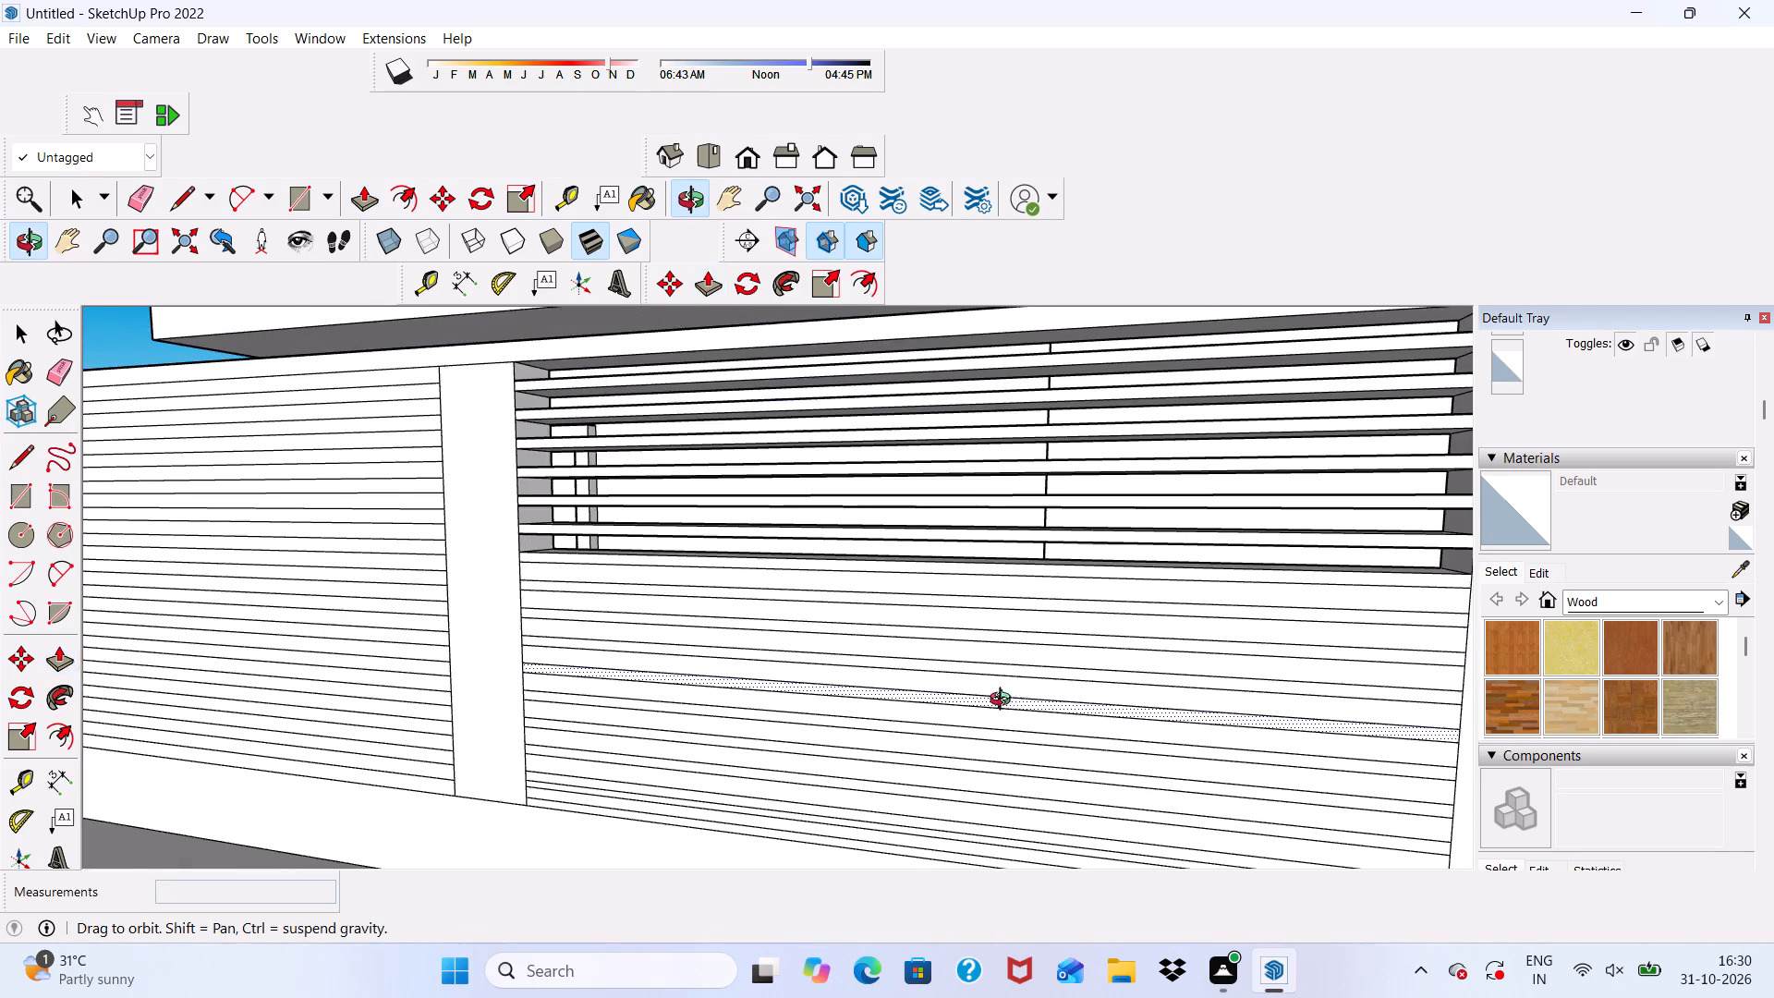
{"action": "middle_click_drag", "start_coordinate": [1004, 701], "coordinate": [764, 666]}
{"action": "scroll", "coordinate": [719, 571], "scroll_direction": "down", "scroll_amount": 6}
{"action": "middle_click_drag", "start_coordinate": [741, 659], "coordinate": [778, 721]}
{"action": "scroll", "coordinate": [778, 670], "scroll_direction": "up", "scroll_amount": 8}
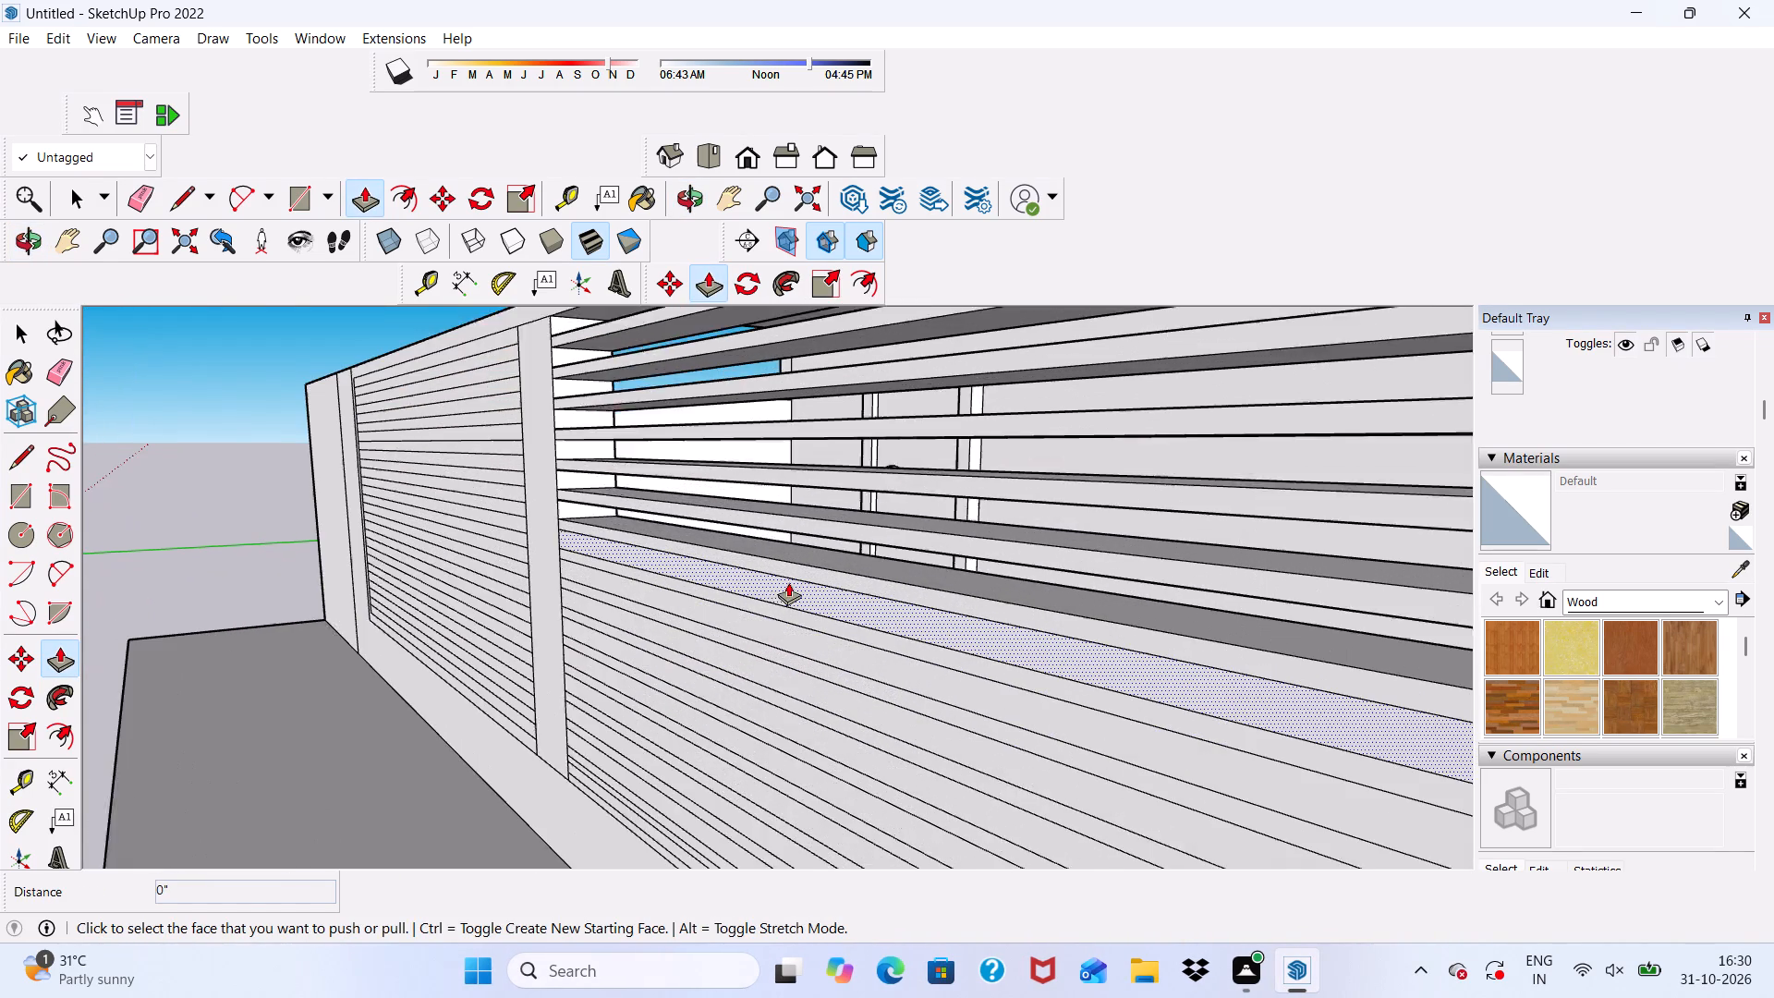
{"action": "scroll", "coordinate": [788, 582], "scroll_direction": "up", "scroll_amount": 2}
{"action": "left_click", "coordinate": [787, 590]}
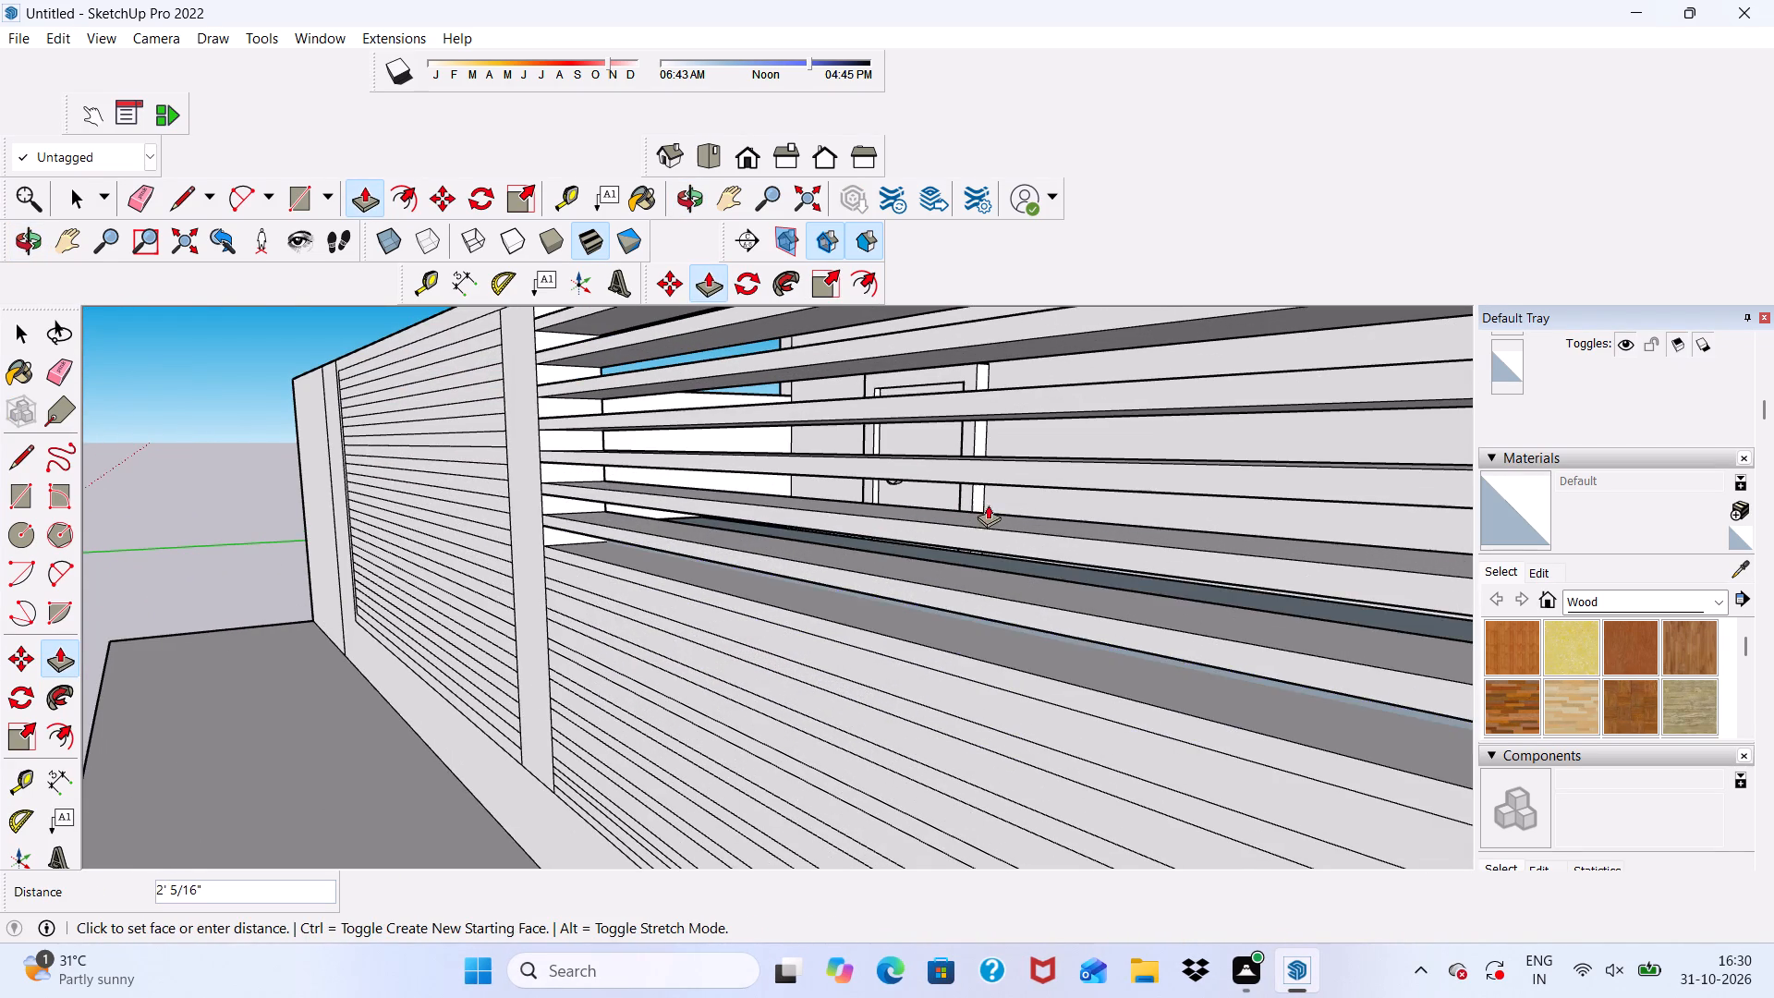
{"action": "left_click", "coordinate": [1018, 512]}
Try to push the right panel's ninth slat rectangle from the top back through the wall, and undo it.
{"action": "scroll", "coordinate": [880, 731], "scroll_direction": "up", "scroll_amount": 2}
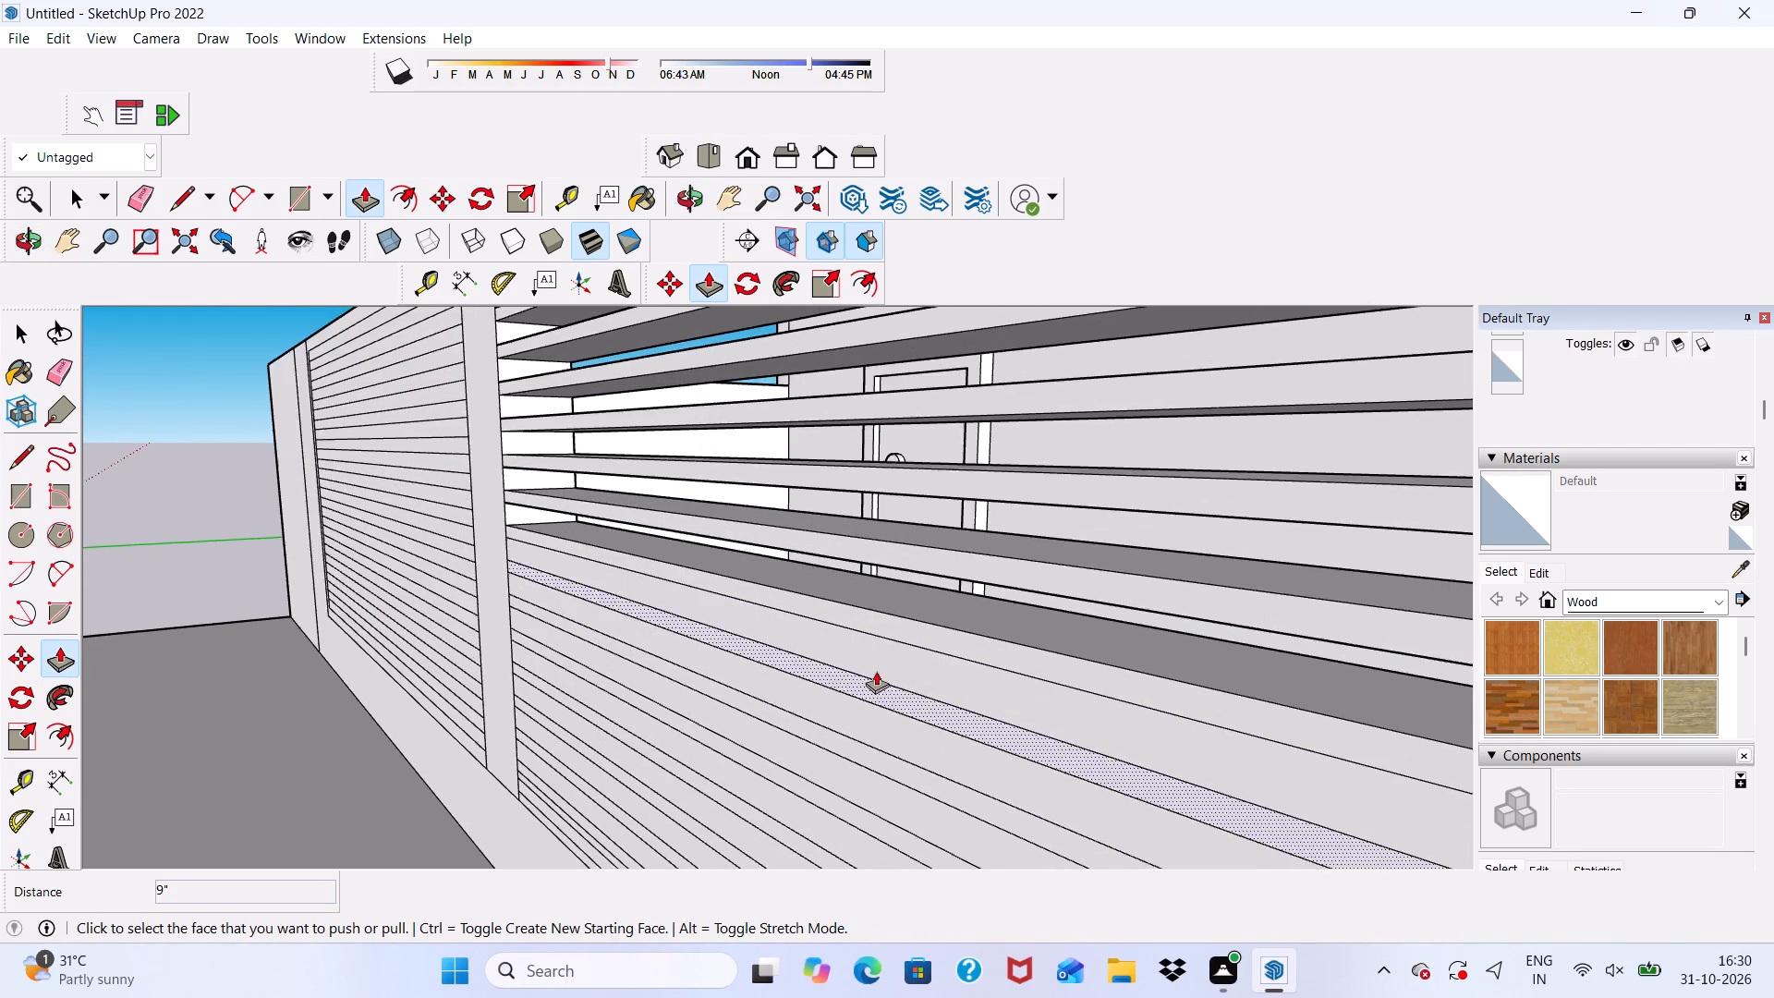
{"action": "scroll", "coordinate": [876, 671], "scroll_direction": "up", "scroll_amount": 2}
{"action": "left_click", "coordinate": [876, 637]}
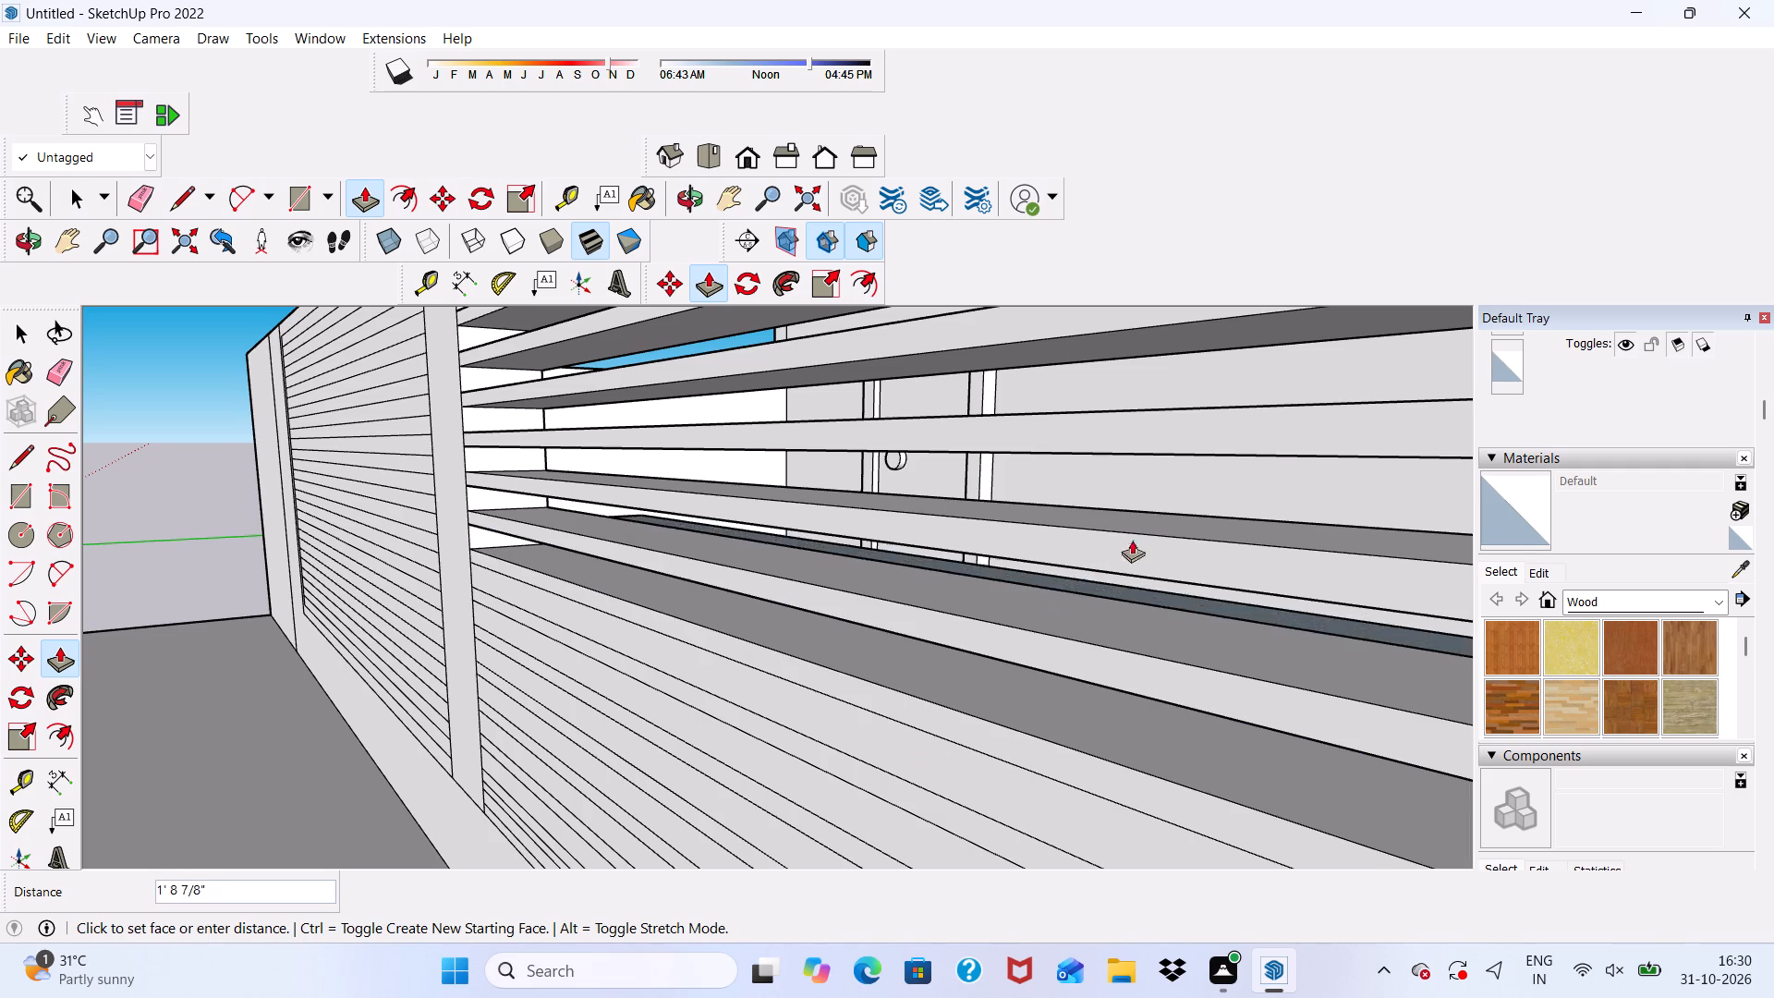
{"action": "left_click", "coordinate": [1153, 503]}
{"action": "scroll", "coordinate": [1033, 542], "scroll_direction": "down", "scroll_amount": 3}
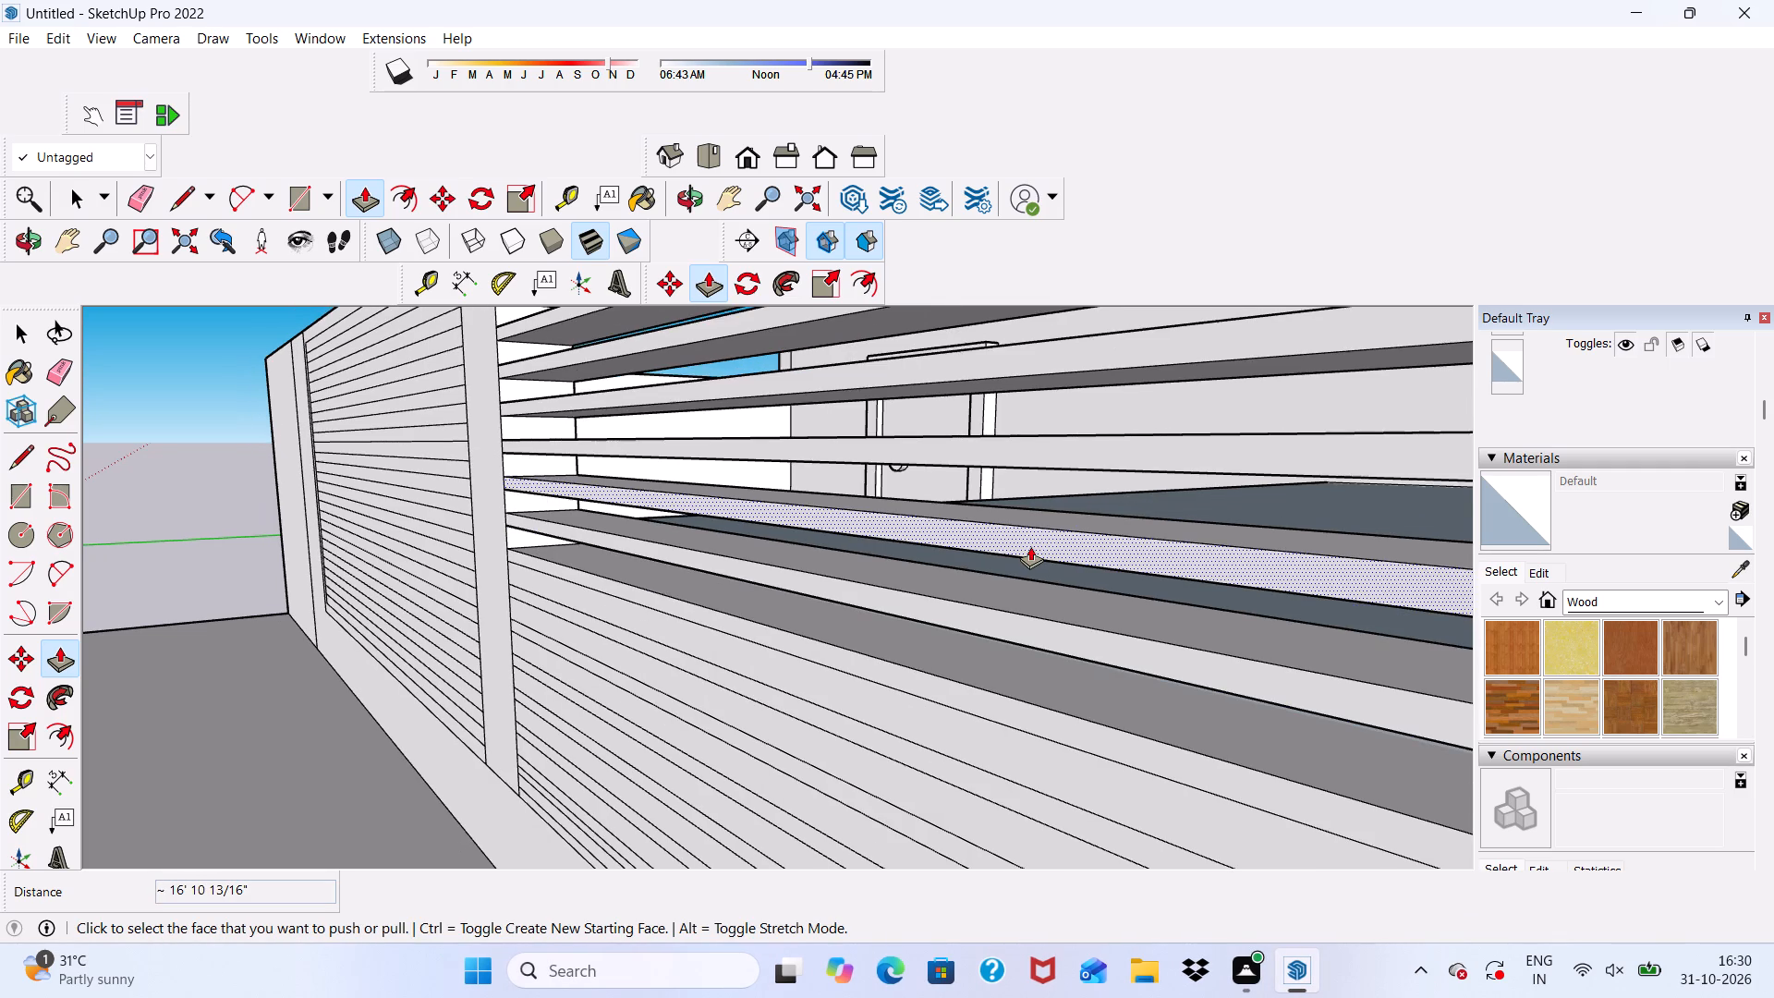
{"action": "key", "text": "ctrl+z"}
Push the right panel's ninth slat rectangle from the top 9" back to the wall's rear edge.
{"action": "scroll", "coordinate": [984, 695], "scroll_direction": "up", "scroll_amount": 3}
{"action": "left_click", "coordinate": [970, 637]}
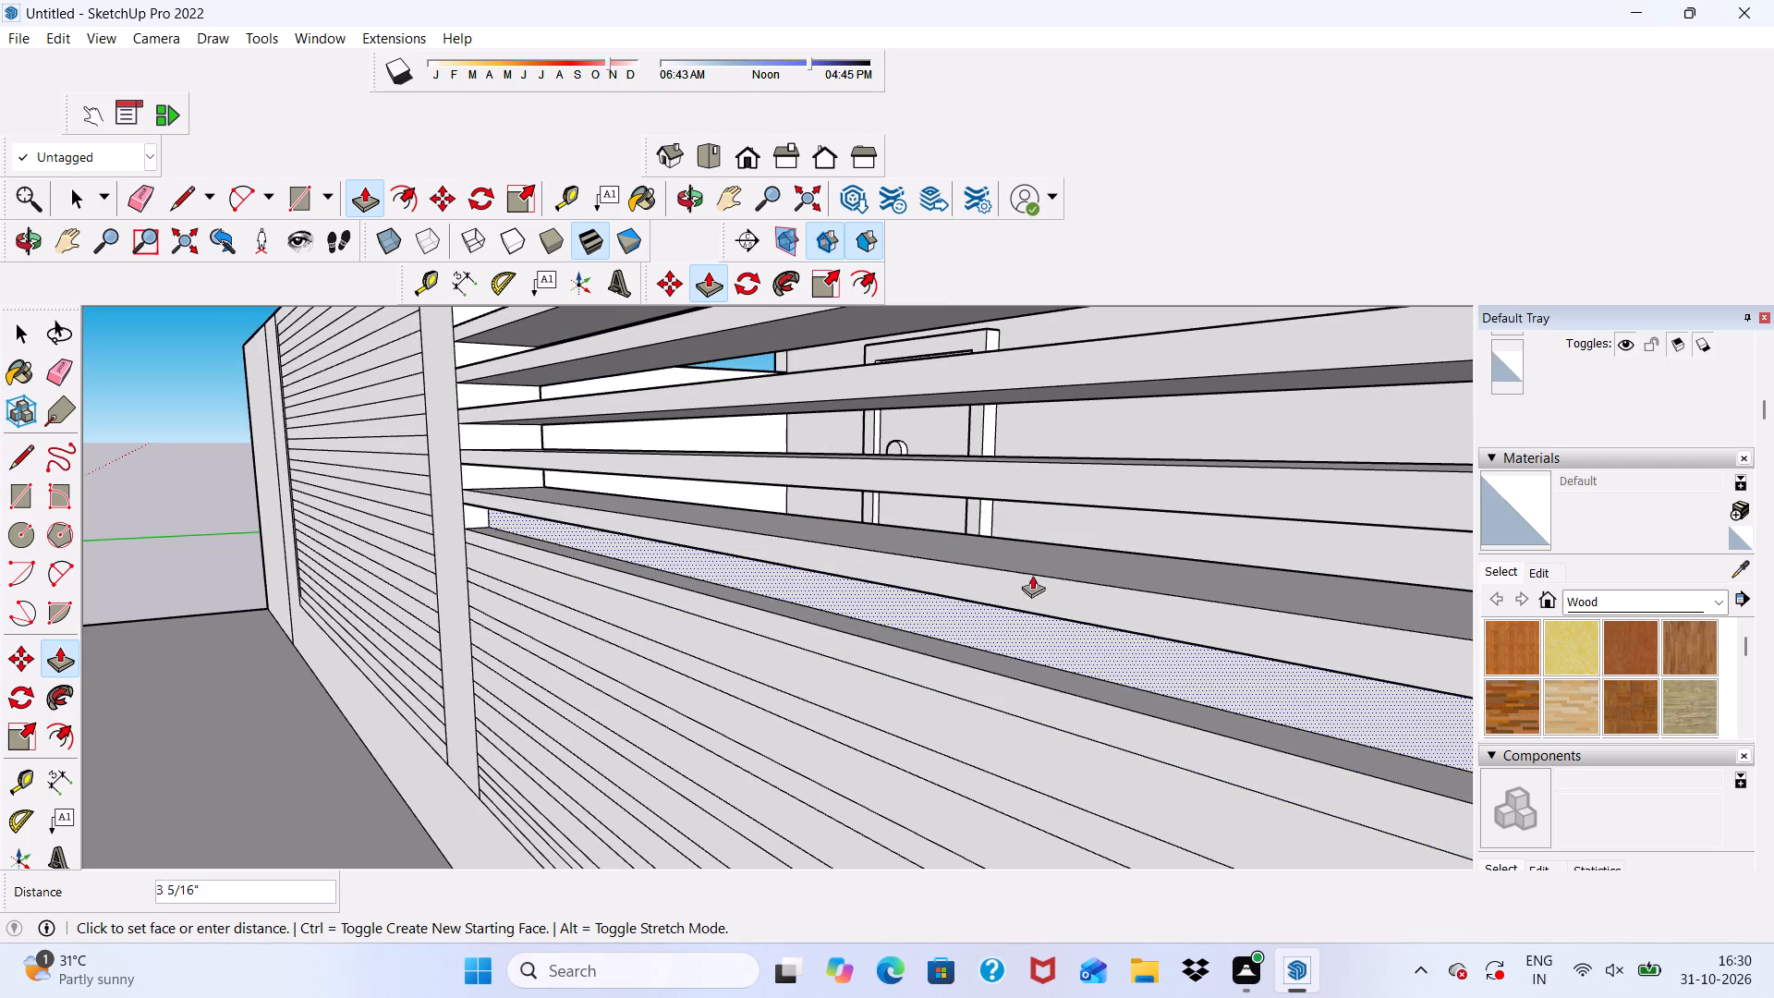
{"action": "middle_click_drag", "start_coordinate": [1104, 468], "coordinate": [1104, 597]}
{"action": "scroll", "coordinate": [1039, 496], "scroll_direction": "down", "scroll_amount": 3}
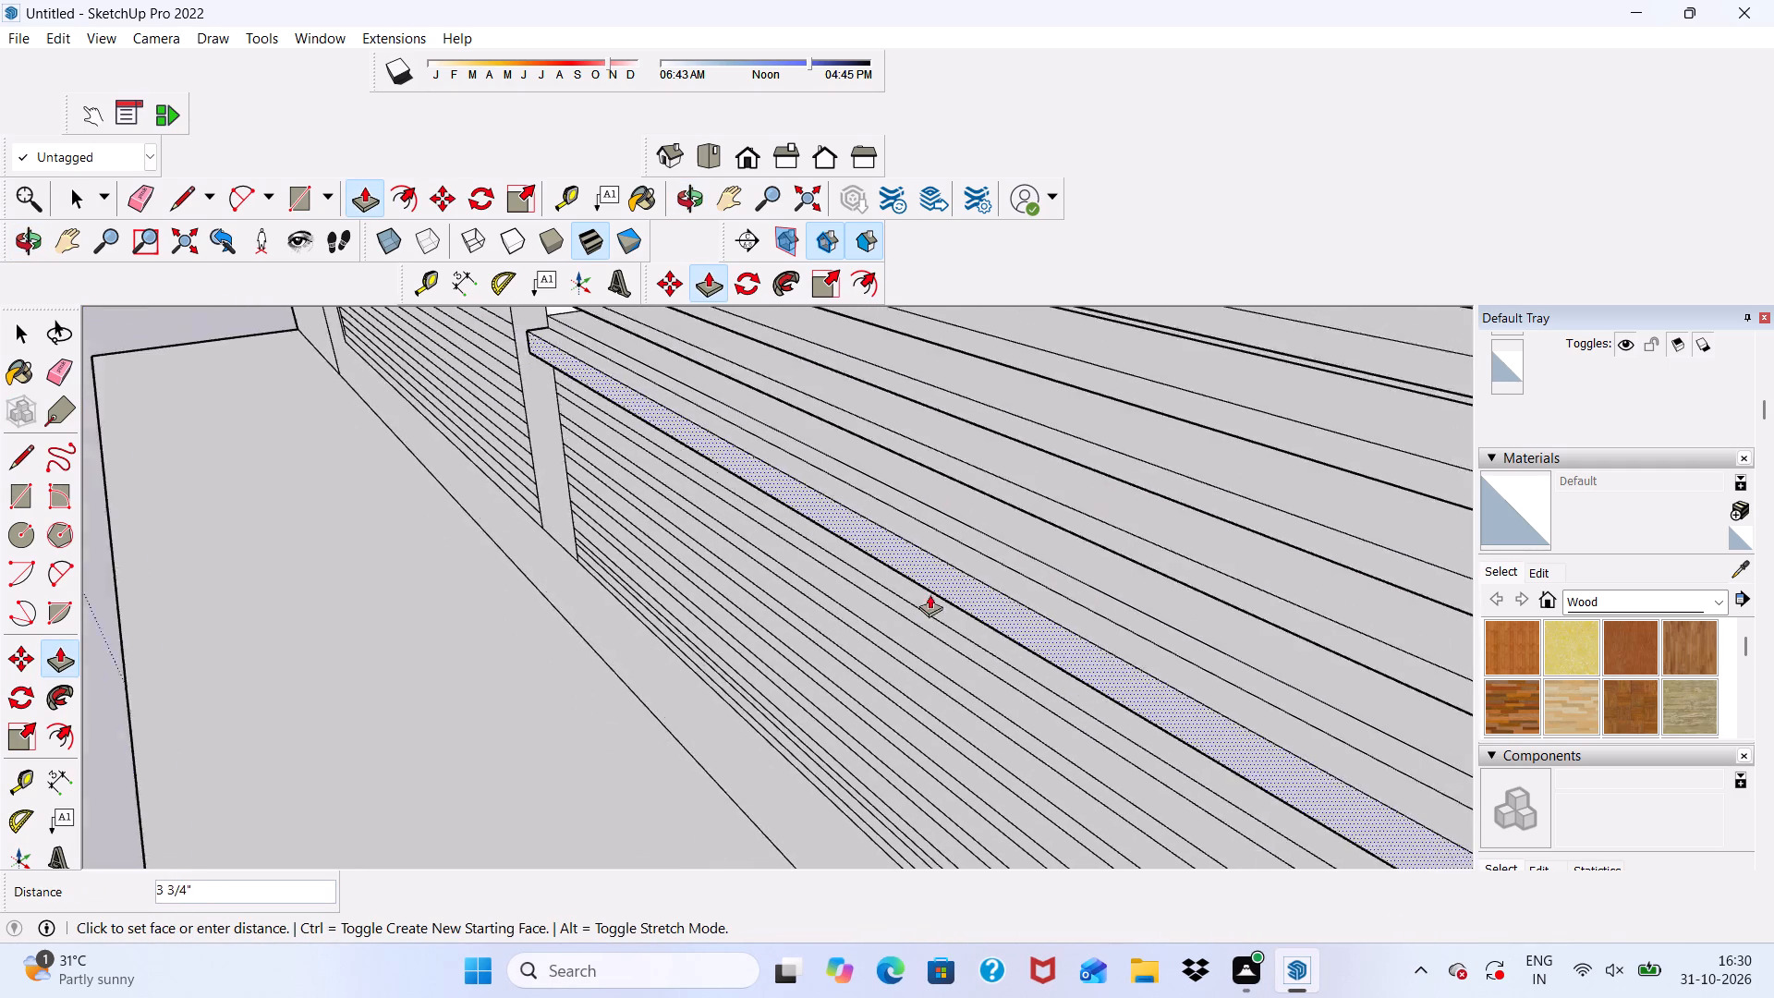
{"action": "scroll", "coordinate": [930, 594], "scroll_direction": "down", "scroll_amount": 8}
{"action": "middle_click_drag", "start_coordinate": [856, 604], "coordinate": [1021, 524]}
{"action": "scroll", "coordinate": [772, 689], "scroll_direction": "down", "scroll_amount": 4}
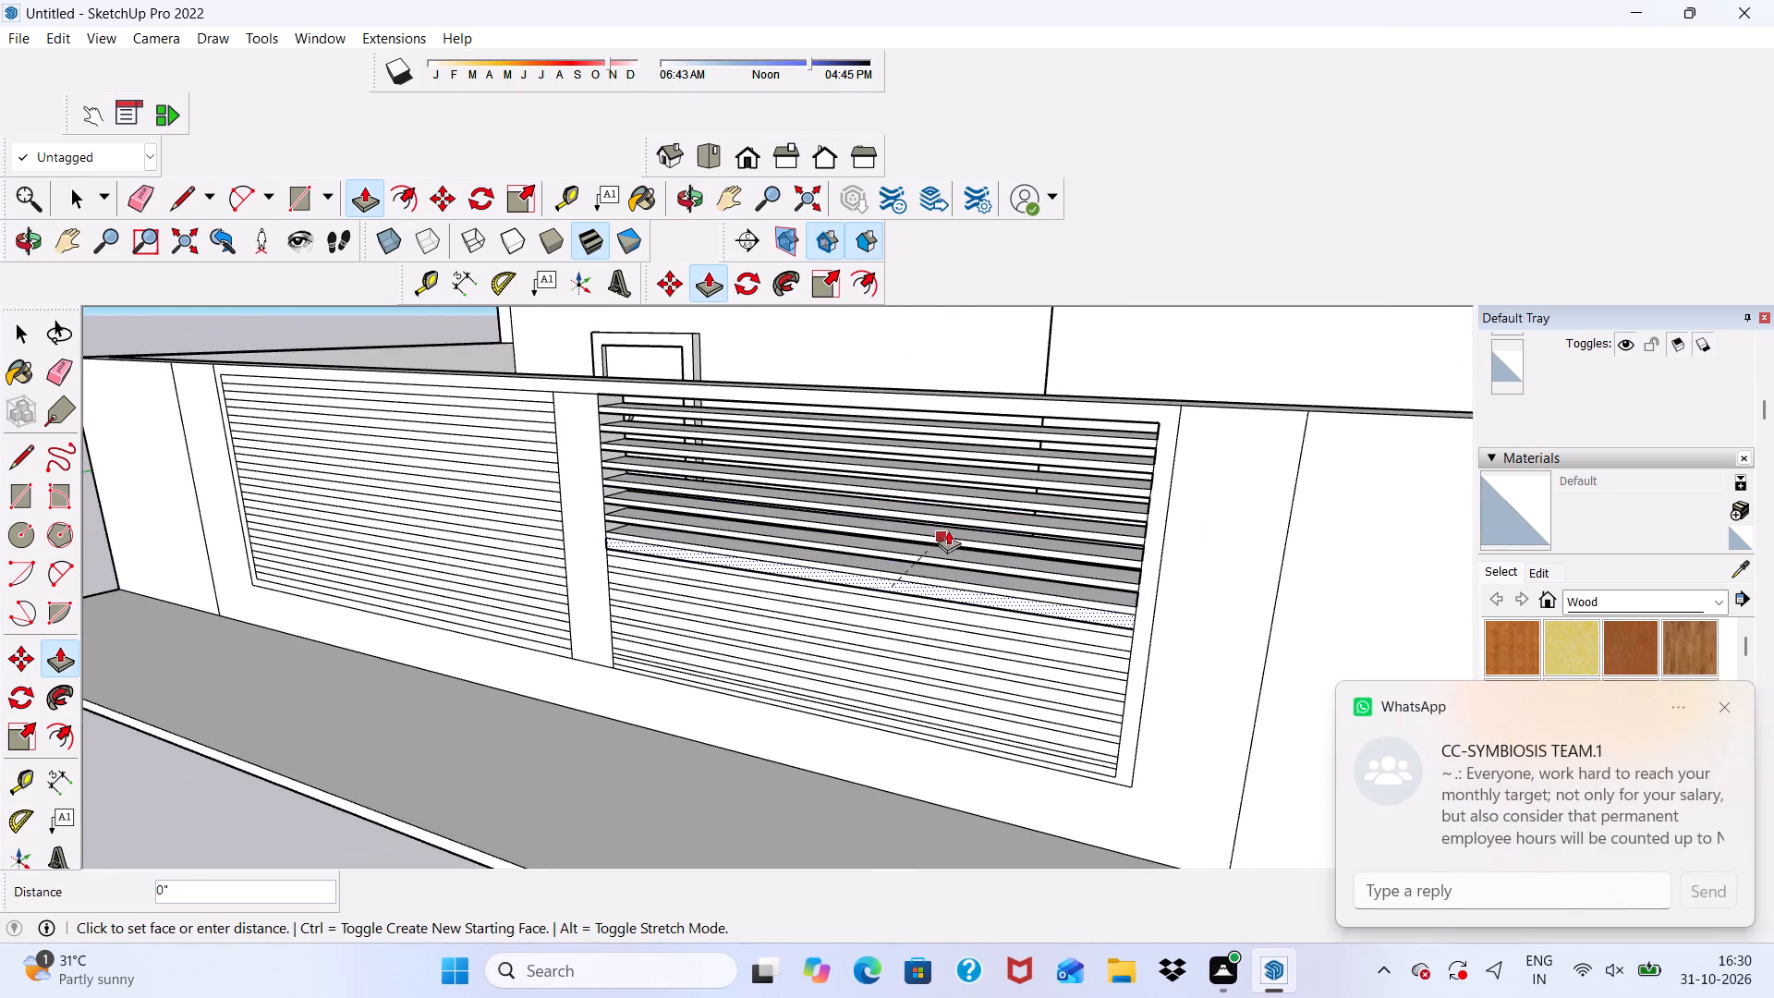
{"action": "scroll", "coordinate": [954, 527], "scroll_direction": "up", "scroll_amount": 14}
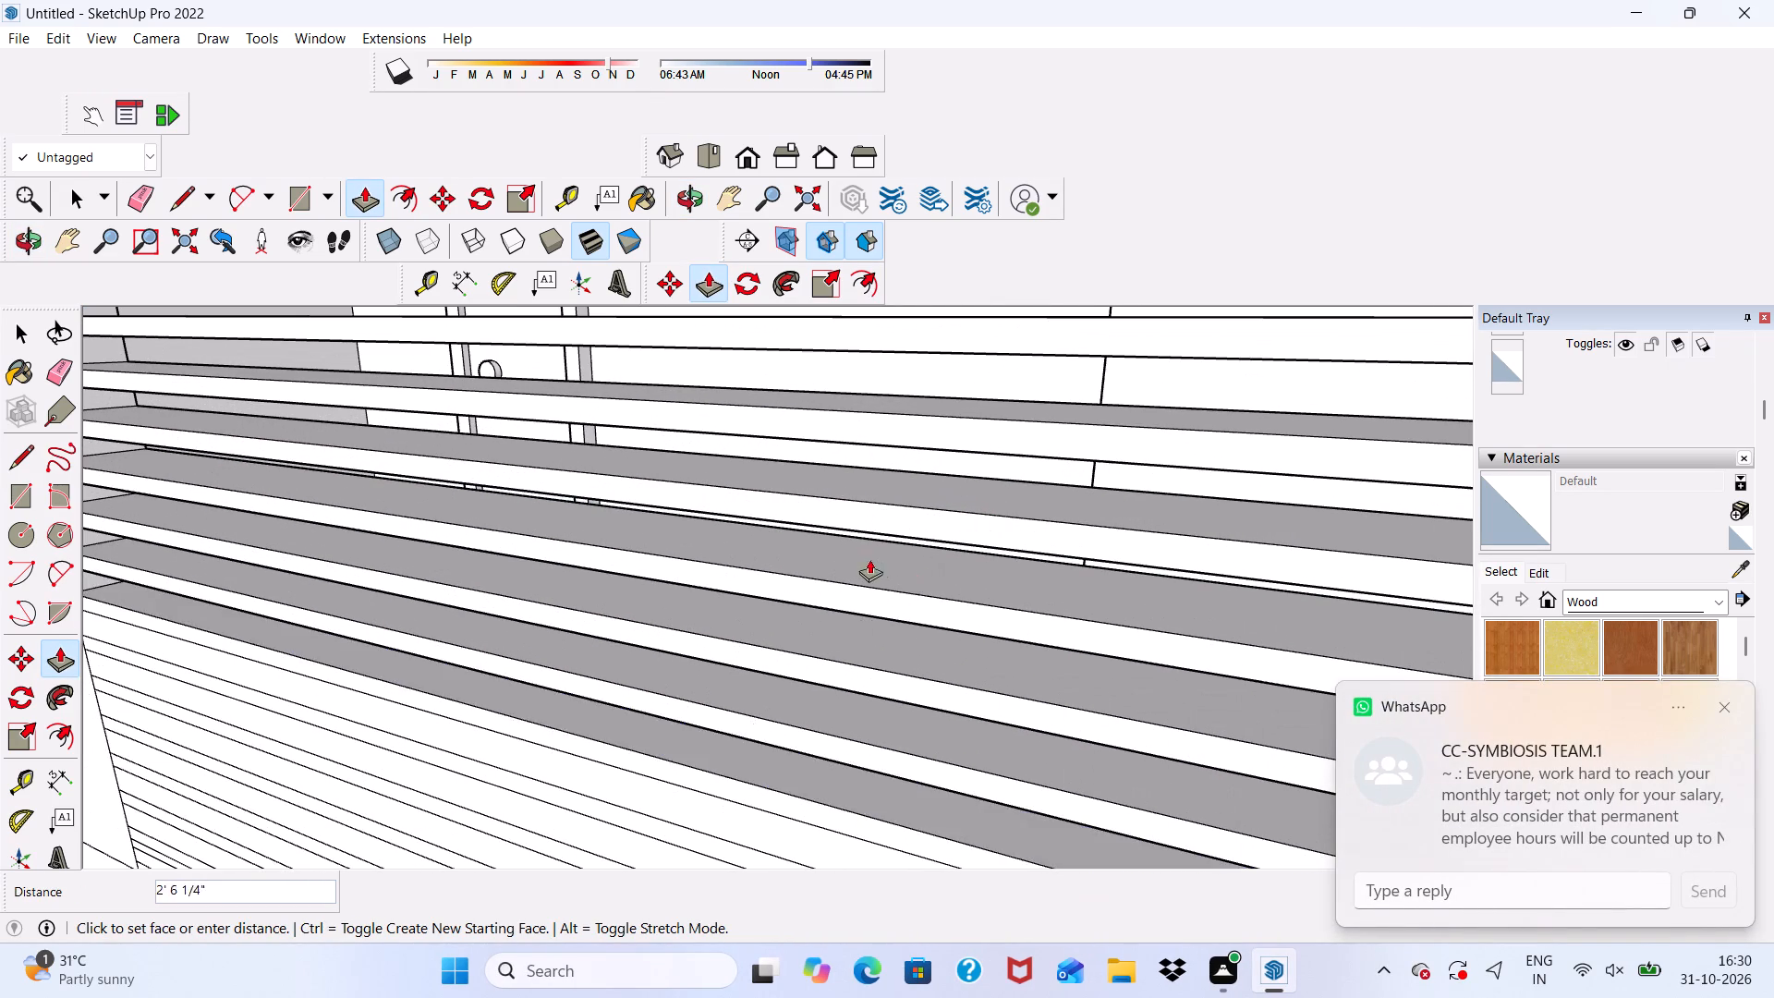
{"action": "scroll", "coordinate": [864, 538], "scroll_direction": "up", "scroll_amount": 5}
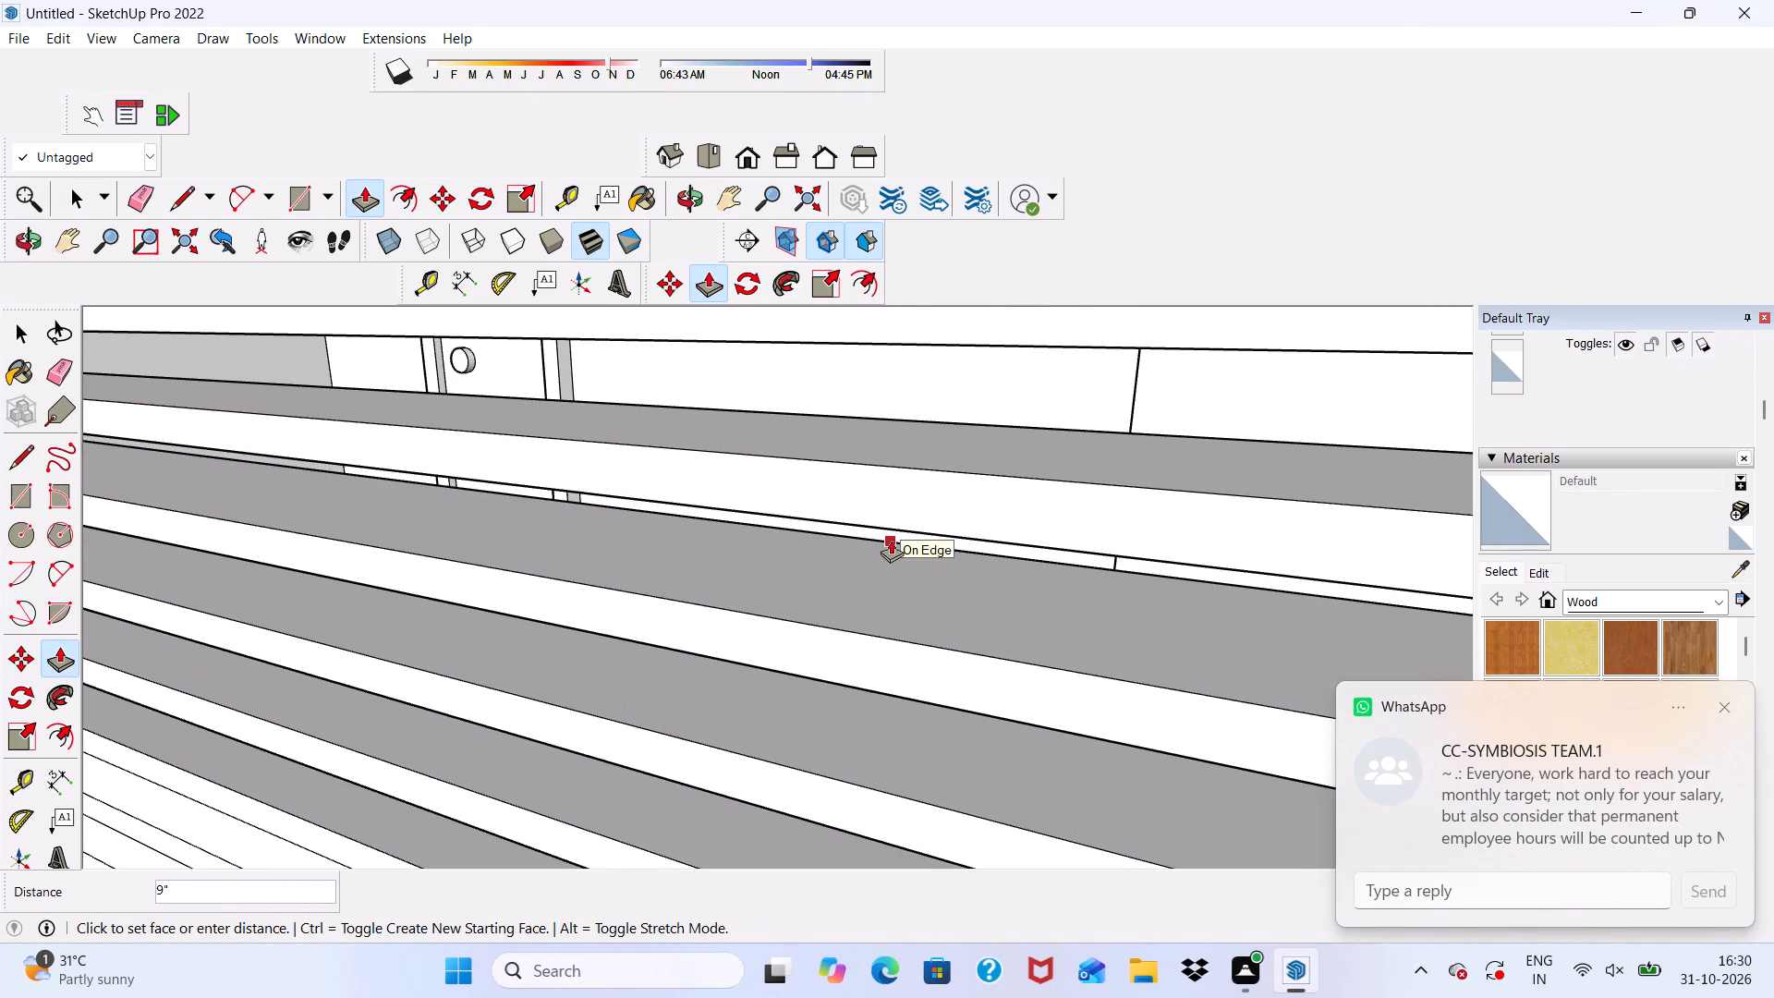
{"action": "left_click", "coordinate": [891, 540]}
Push the right panel's tenth slat rectangle from the top 9" back through the wall.
{"action": "scroll", "coordinate": [808, 469], "scroll_direction": "down", "scroll_amount": 10}
{"action": "middle_click_drag", "start_coordinate": [749, 651], "coordinate": [784, 563]}
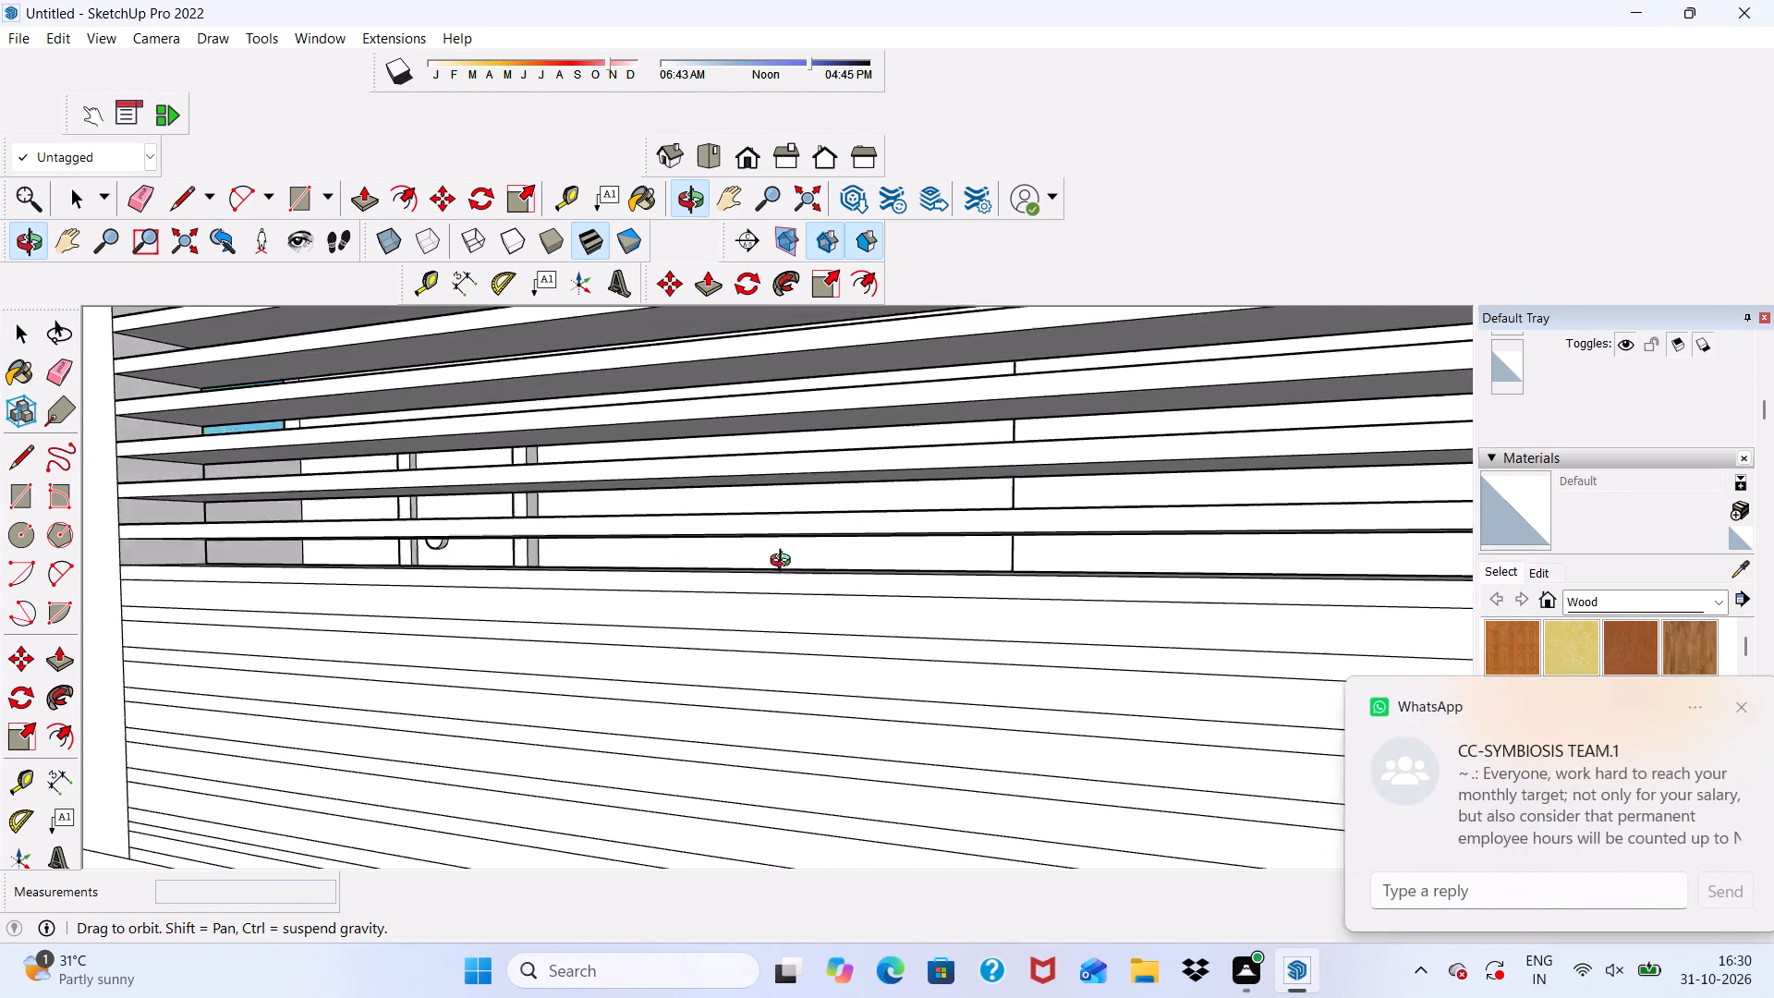
{"action": "middle_click_drag", "start_coordinate": [784, 563], "coordinate": [719, 638]}
{"action": "scroll", "coordinate": [560, 746], "scroll_direction": "up", "scroll_amount": 6}
{"action": "scroll", "coordinate": [580, 656], "scroll_direction": "up", "scroll_amount": 4}
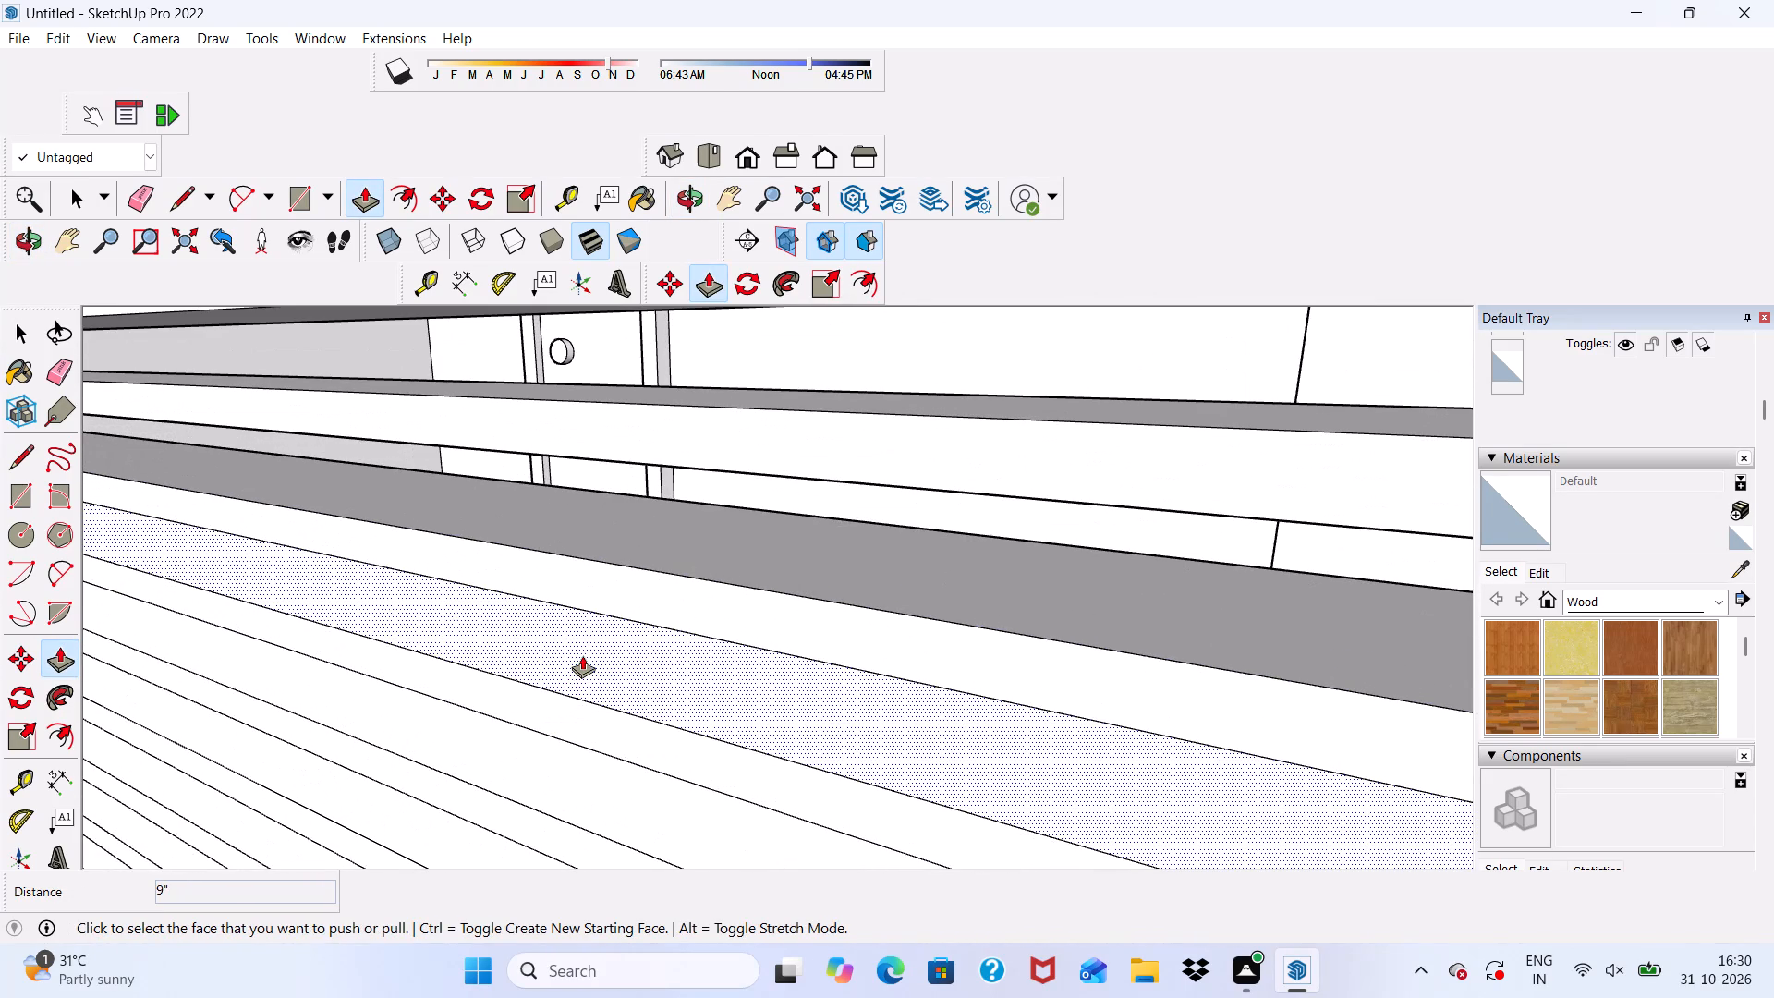
{"action": "left_click", "coordinate": [582, 655]}
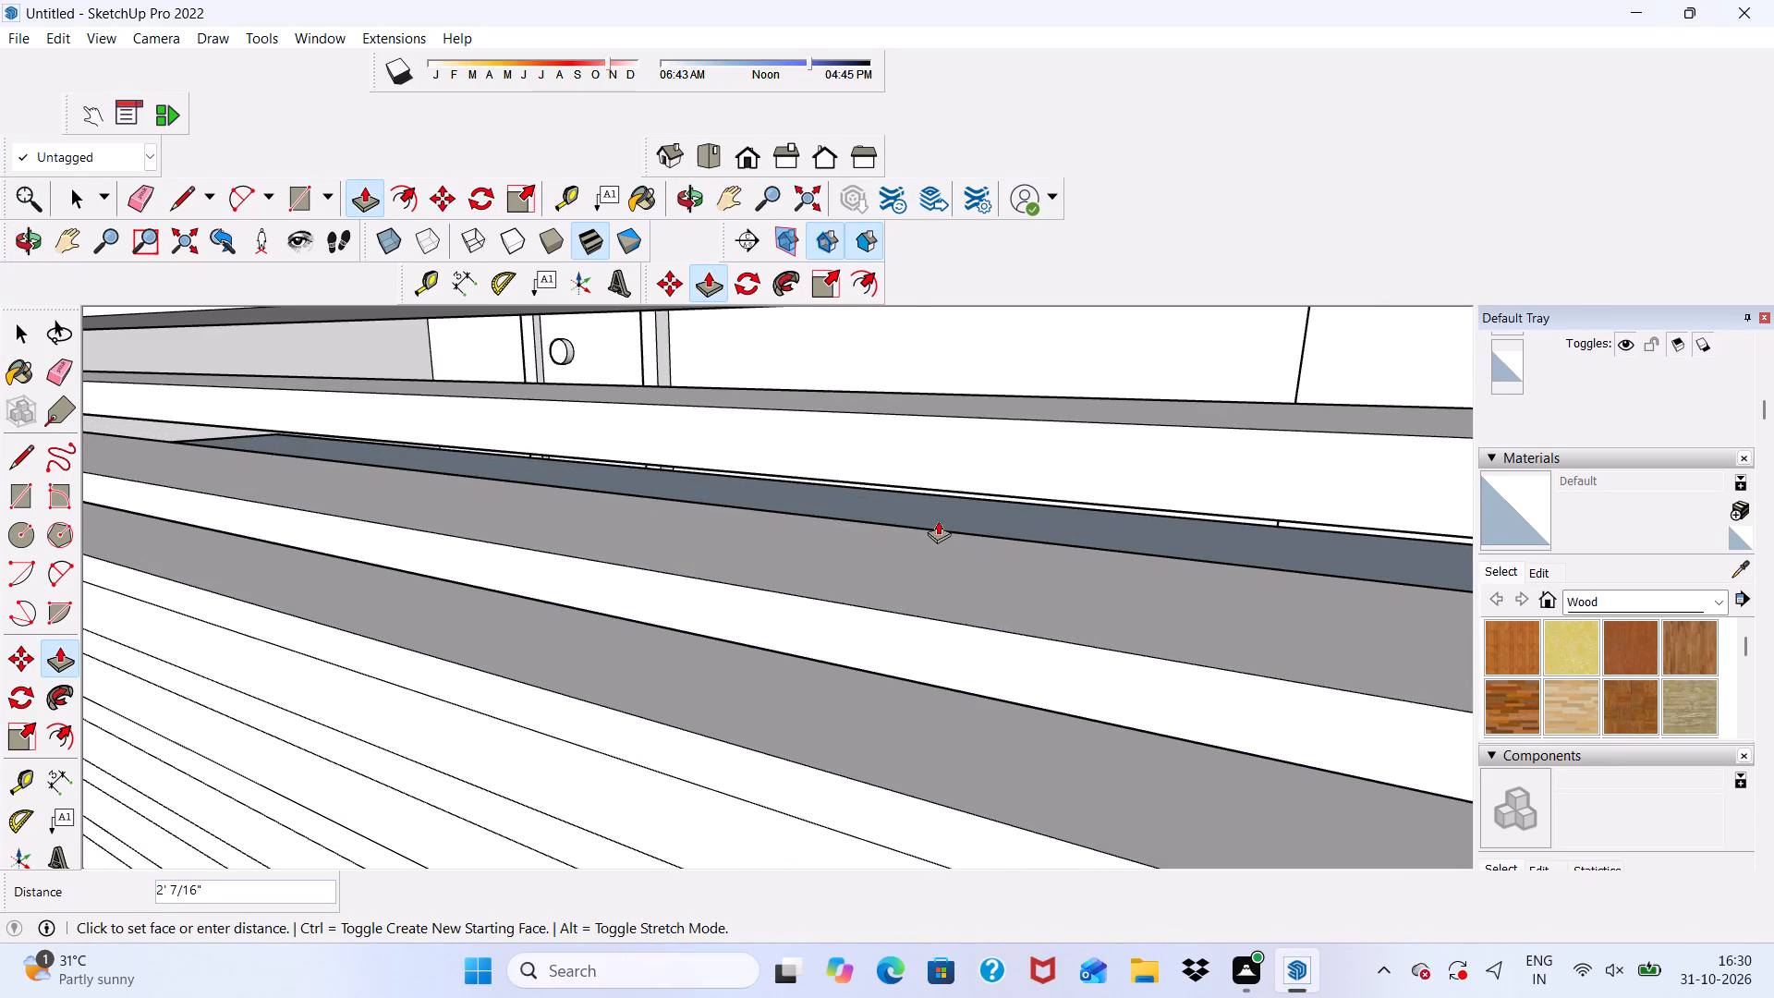
{"action": "scroll", "coordinate": [889, 529], "scroll_direction": "up", "scroll_amount": 1}
{"action": "left_click", "coordinate": [893, 520]}
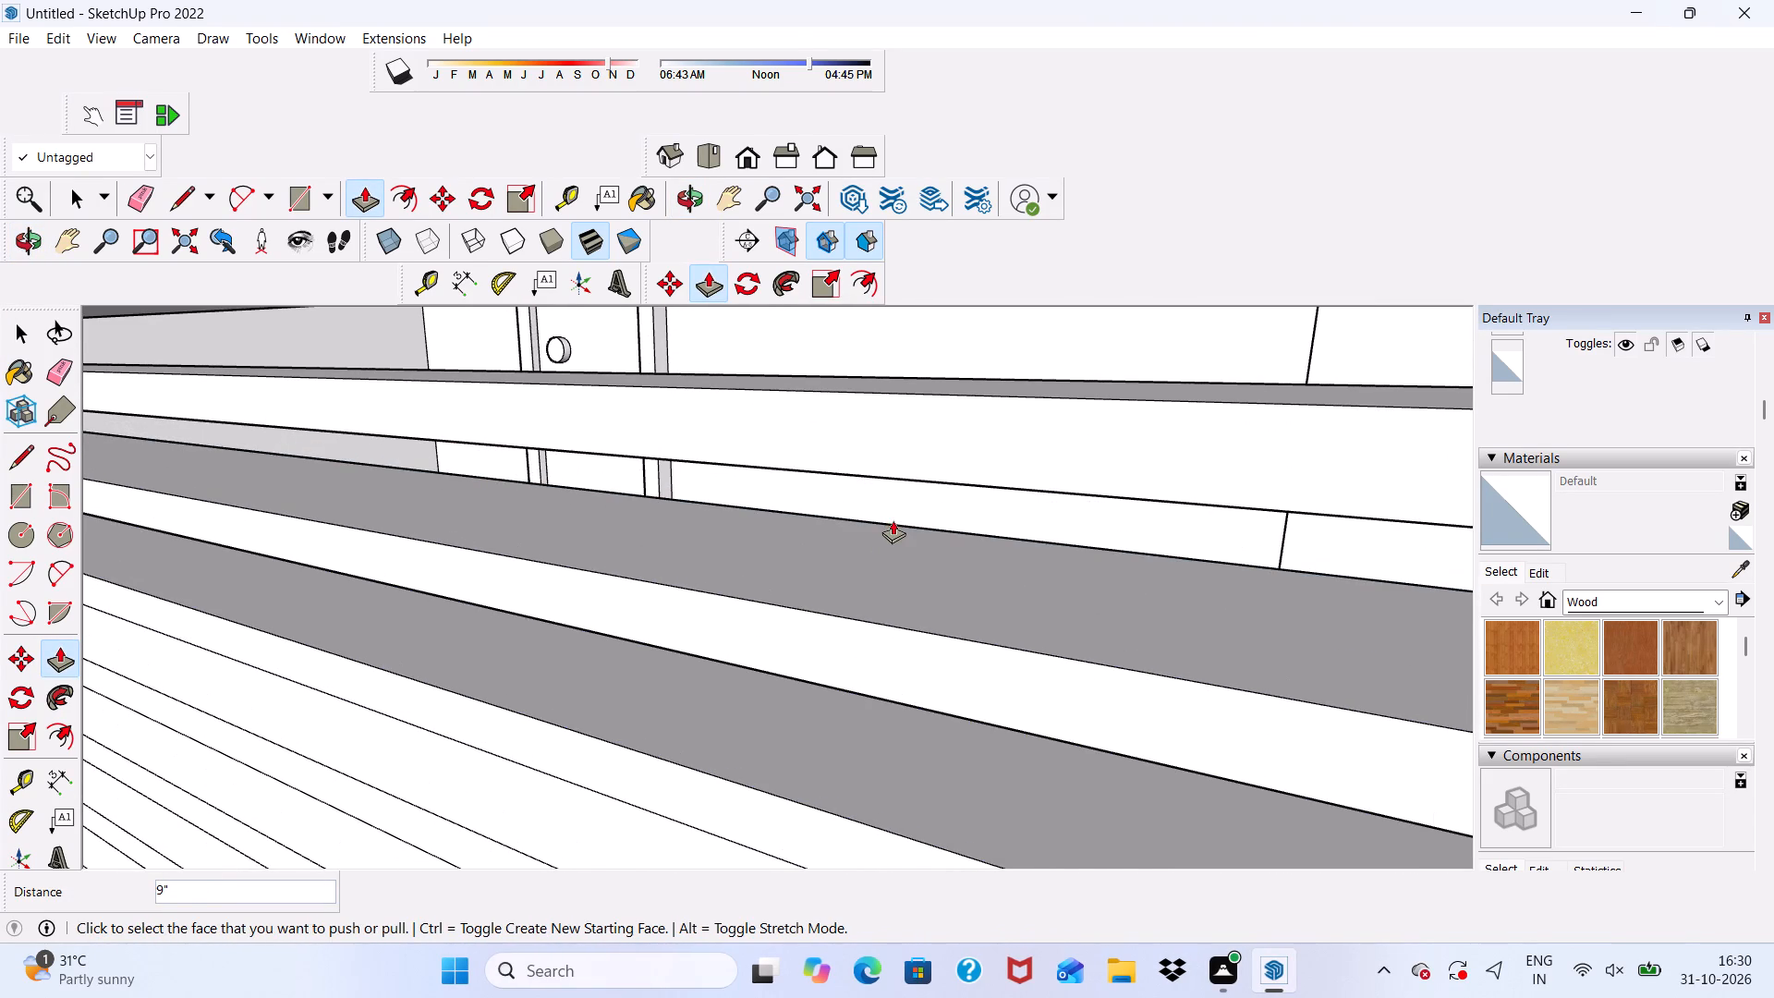
Push the right panel's eleventh slat rectangle from the top 9" back through the wall.
{"action": "scroll", "coordinate": [769, 554], "scroll_direction": "down", "scroll_amount": 6}
{"action": "scroll", "coordinate": [696, 529], "scroll_direction": "down", "scroll_amount": 5}
{"action": "scroll", "coordinate": [686, 689], "scroll_direction": "up", "scroll_amount": 5}
{"action": "left_click", "coordinate": [685, 669]}
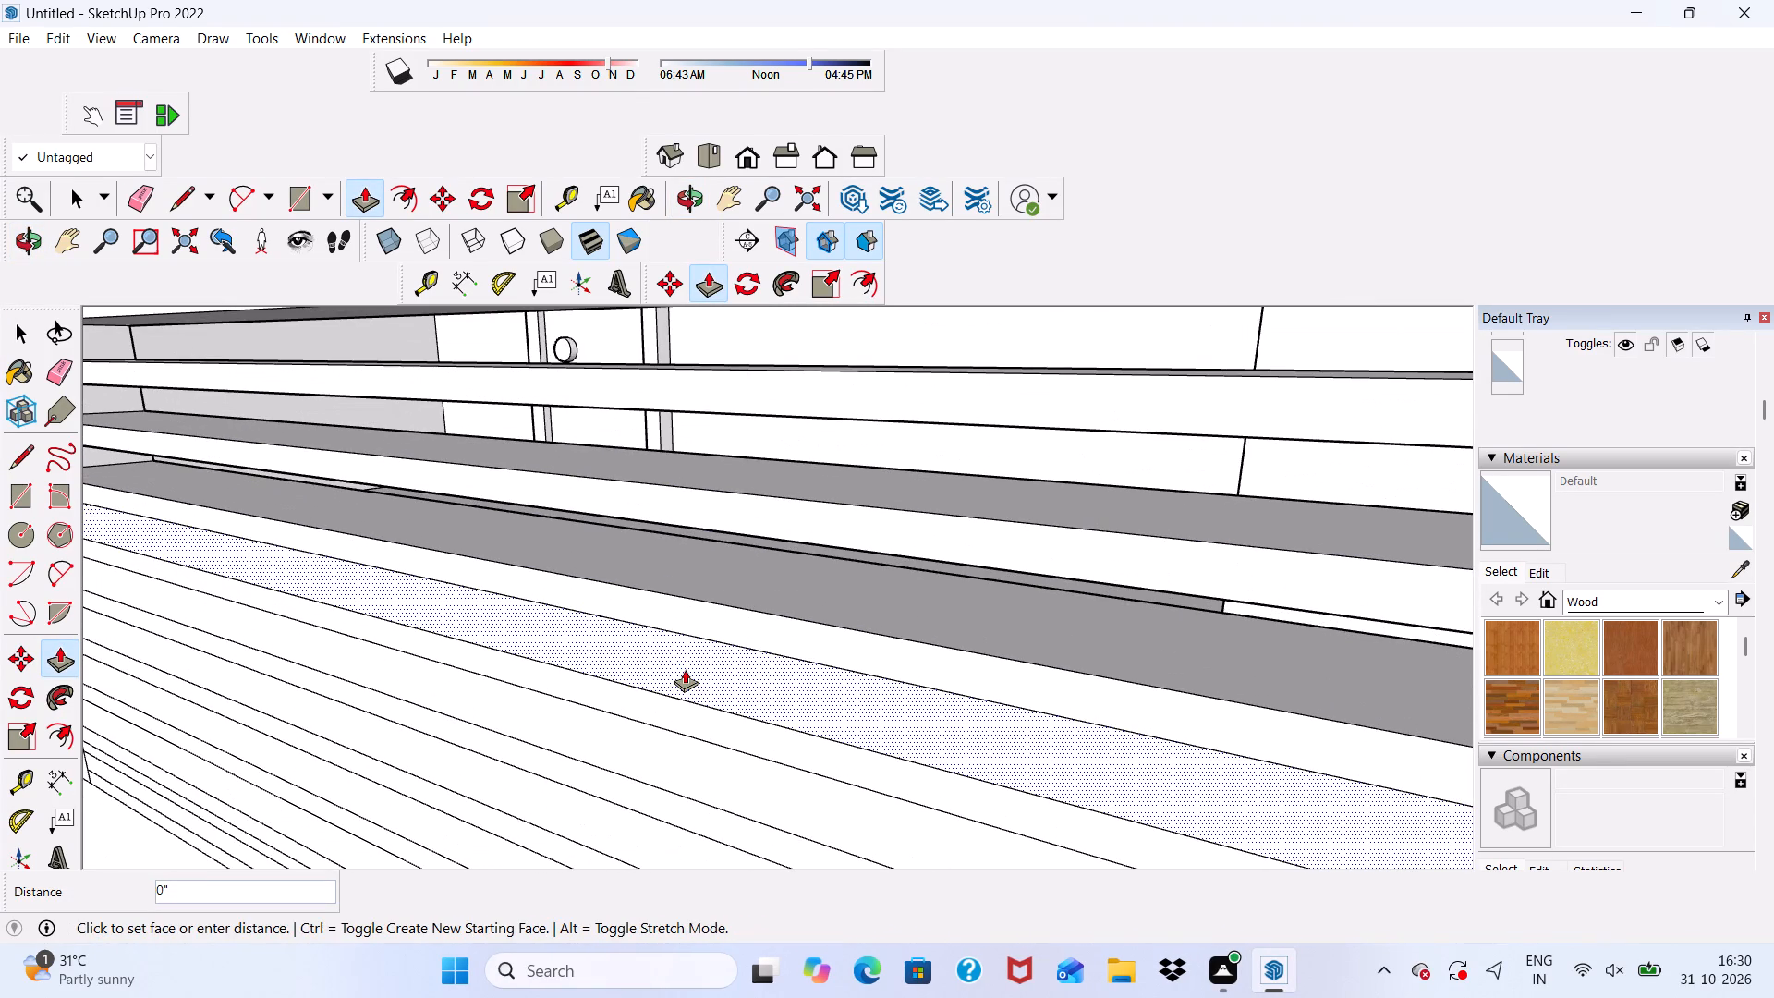
{"action": "scroll", "coordinate": [908, 554], "scroll_direction": "up", "scroll_amount": 5}
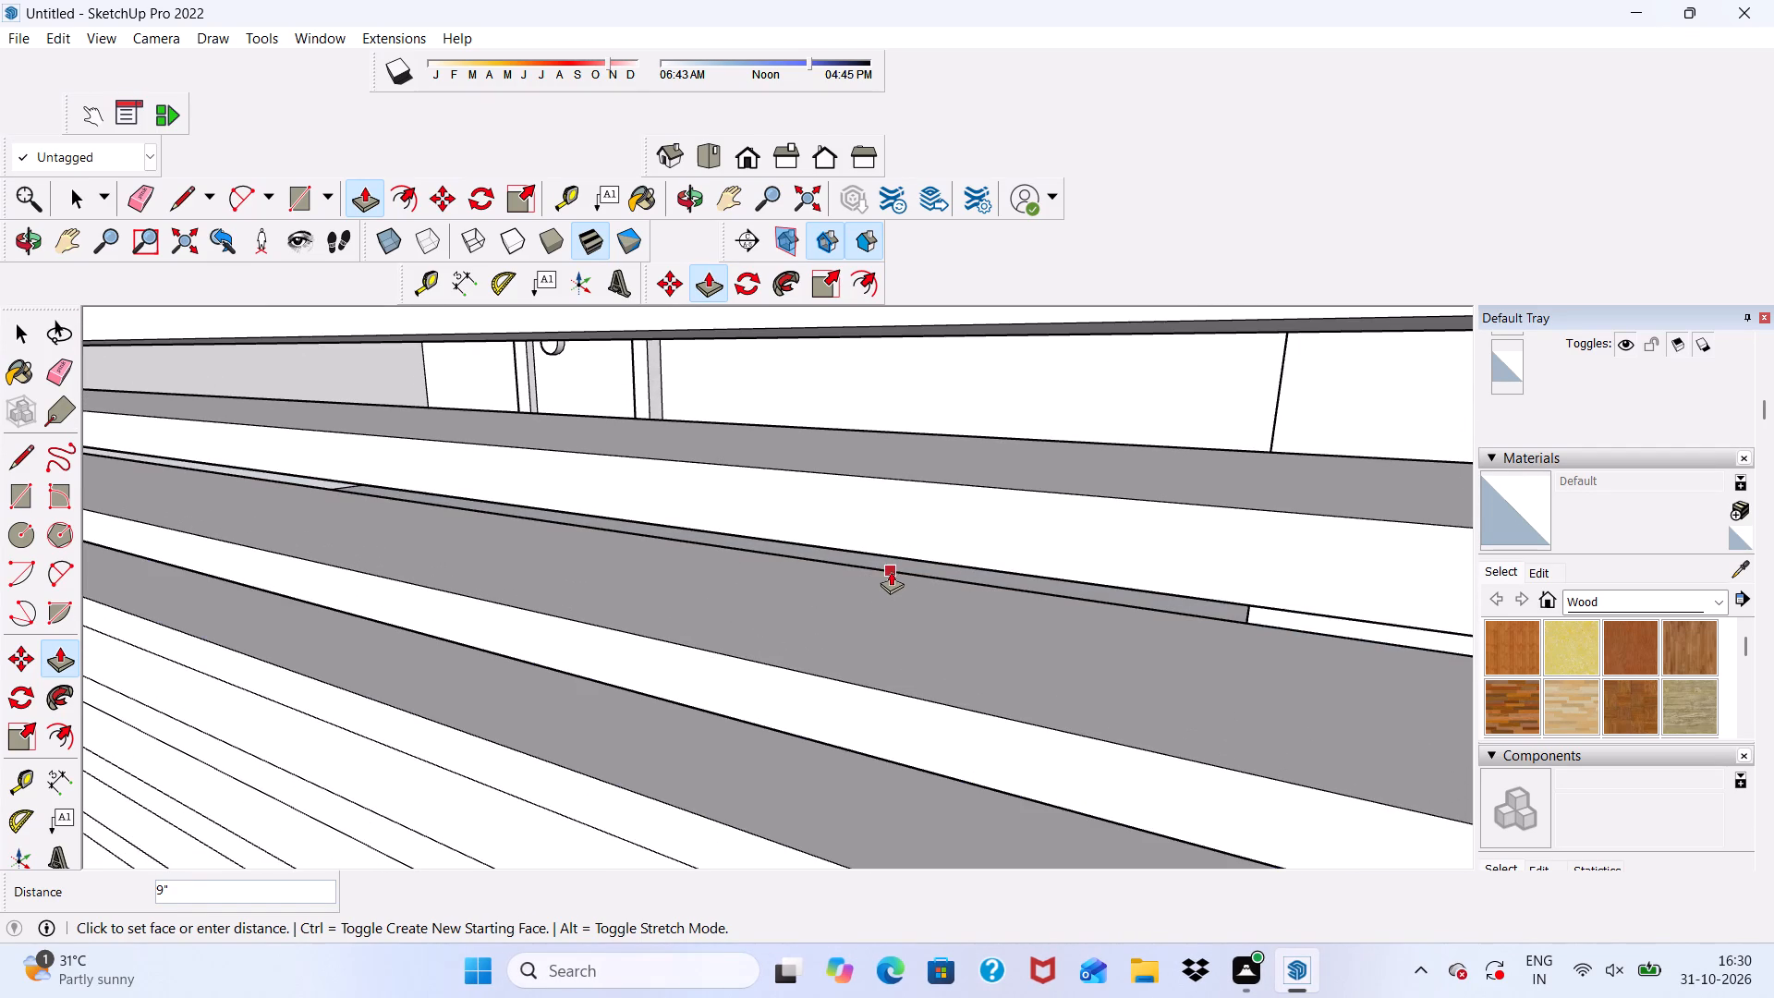
{"action": "left_click", "coordinate": [893, 567]}
Push the right panel's twelfth slat rectangle from the top 9" back through the wall.
{"action": "scroll", "coordinate": [718, 485], "scroll_direction": "down", "scroll_amount": 11}
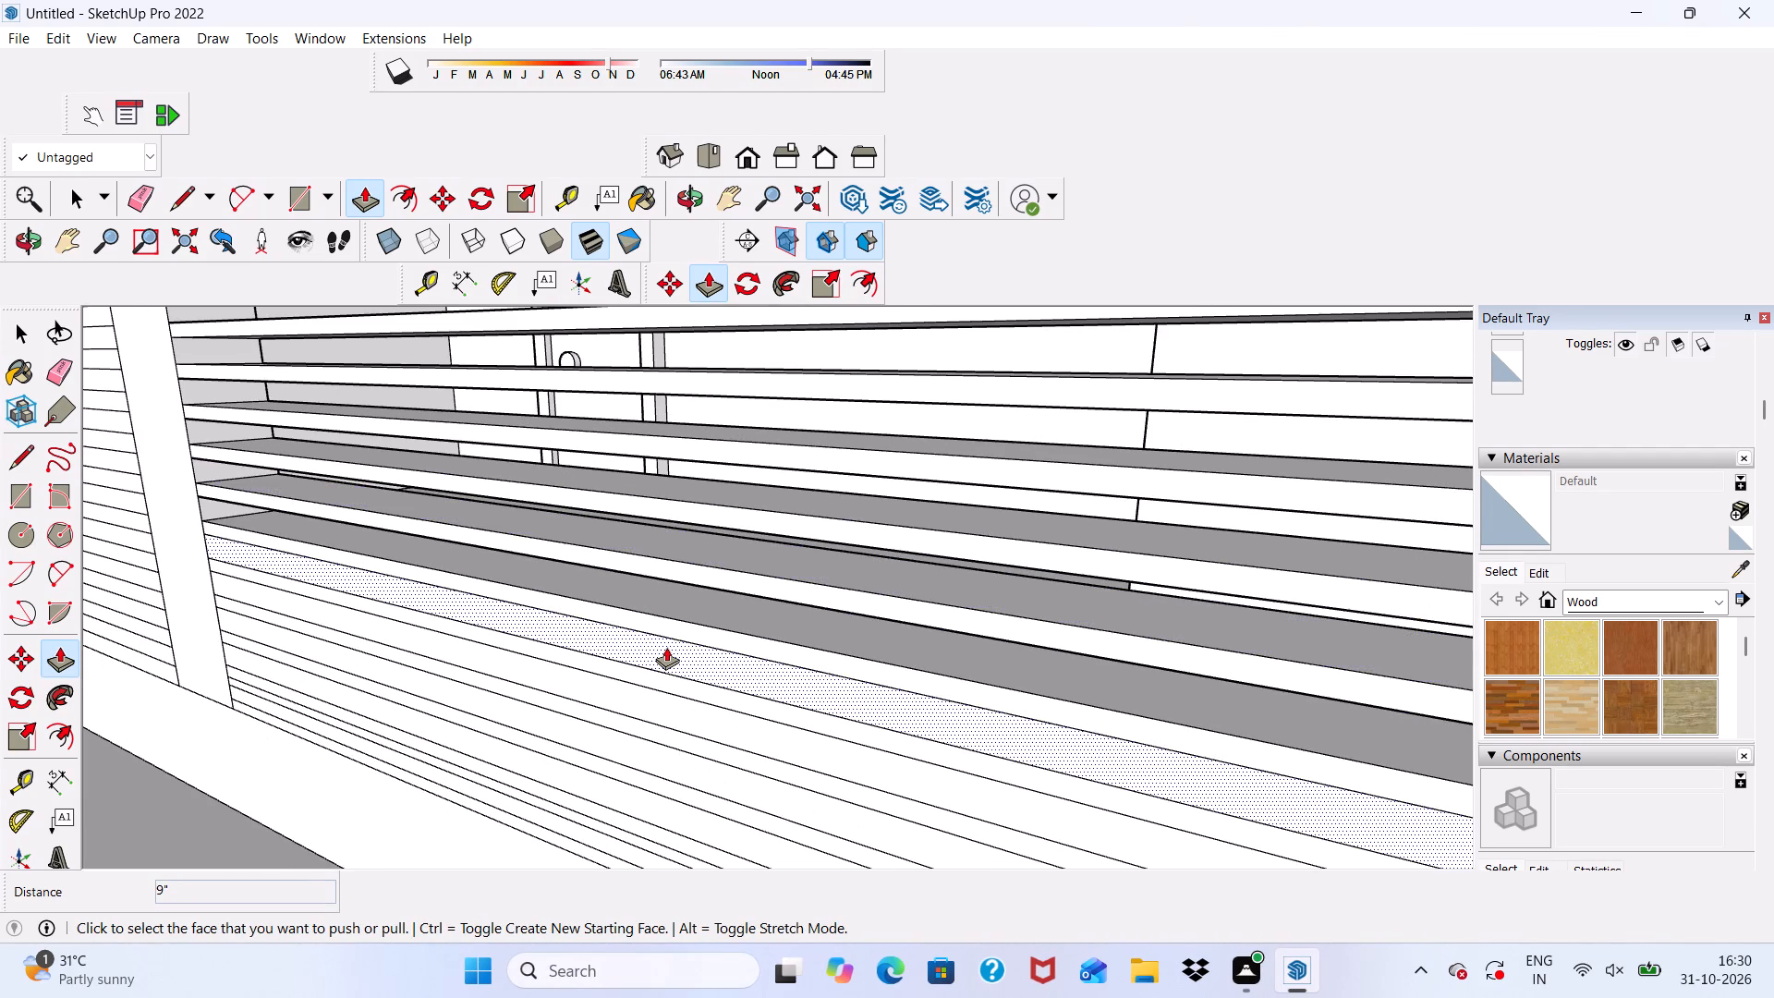
{"action": "middle_click_drag", "start_coordinate": [666, 647], "coordinate": [675, 634]}
{"action": "scroll", "coordinate": [675, 634], "scroll_direction": "up", "scroll_amount": 6}
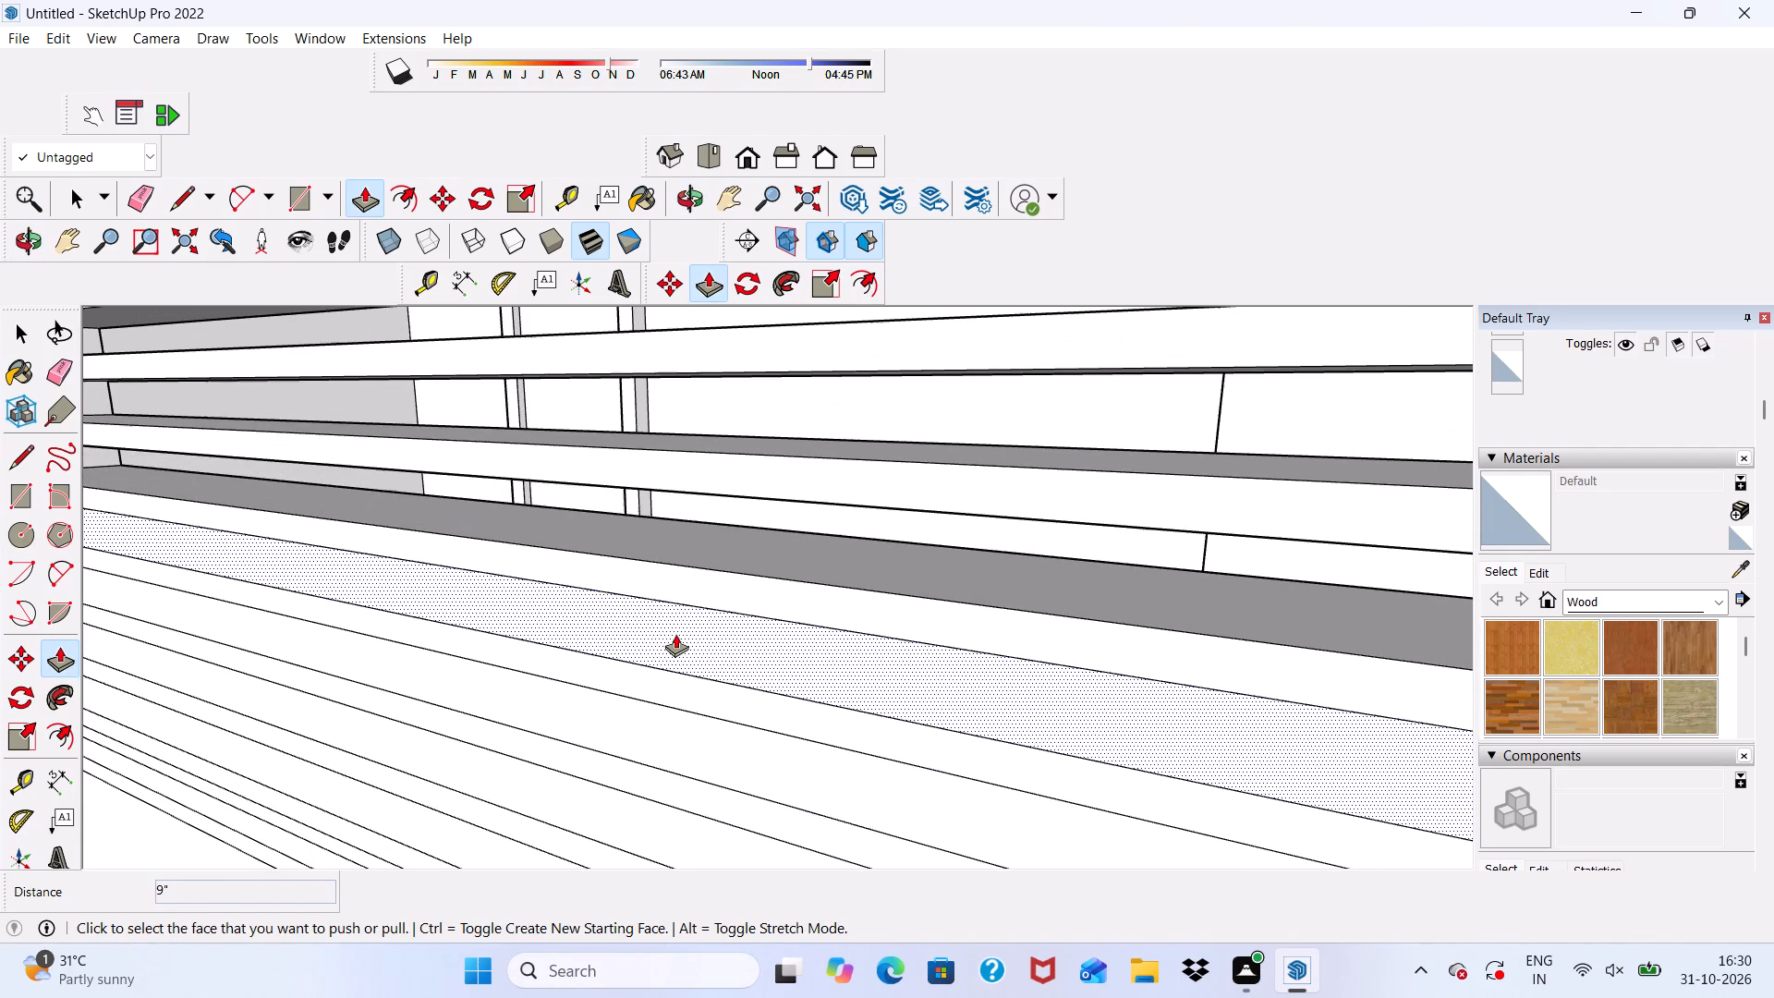
{"action": "left_click", "coordinate": [675, 634]}
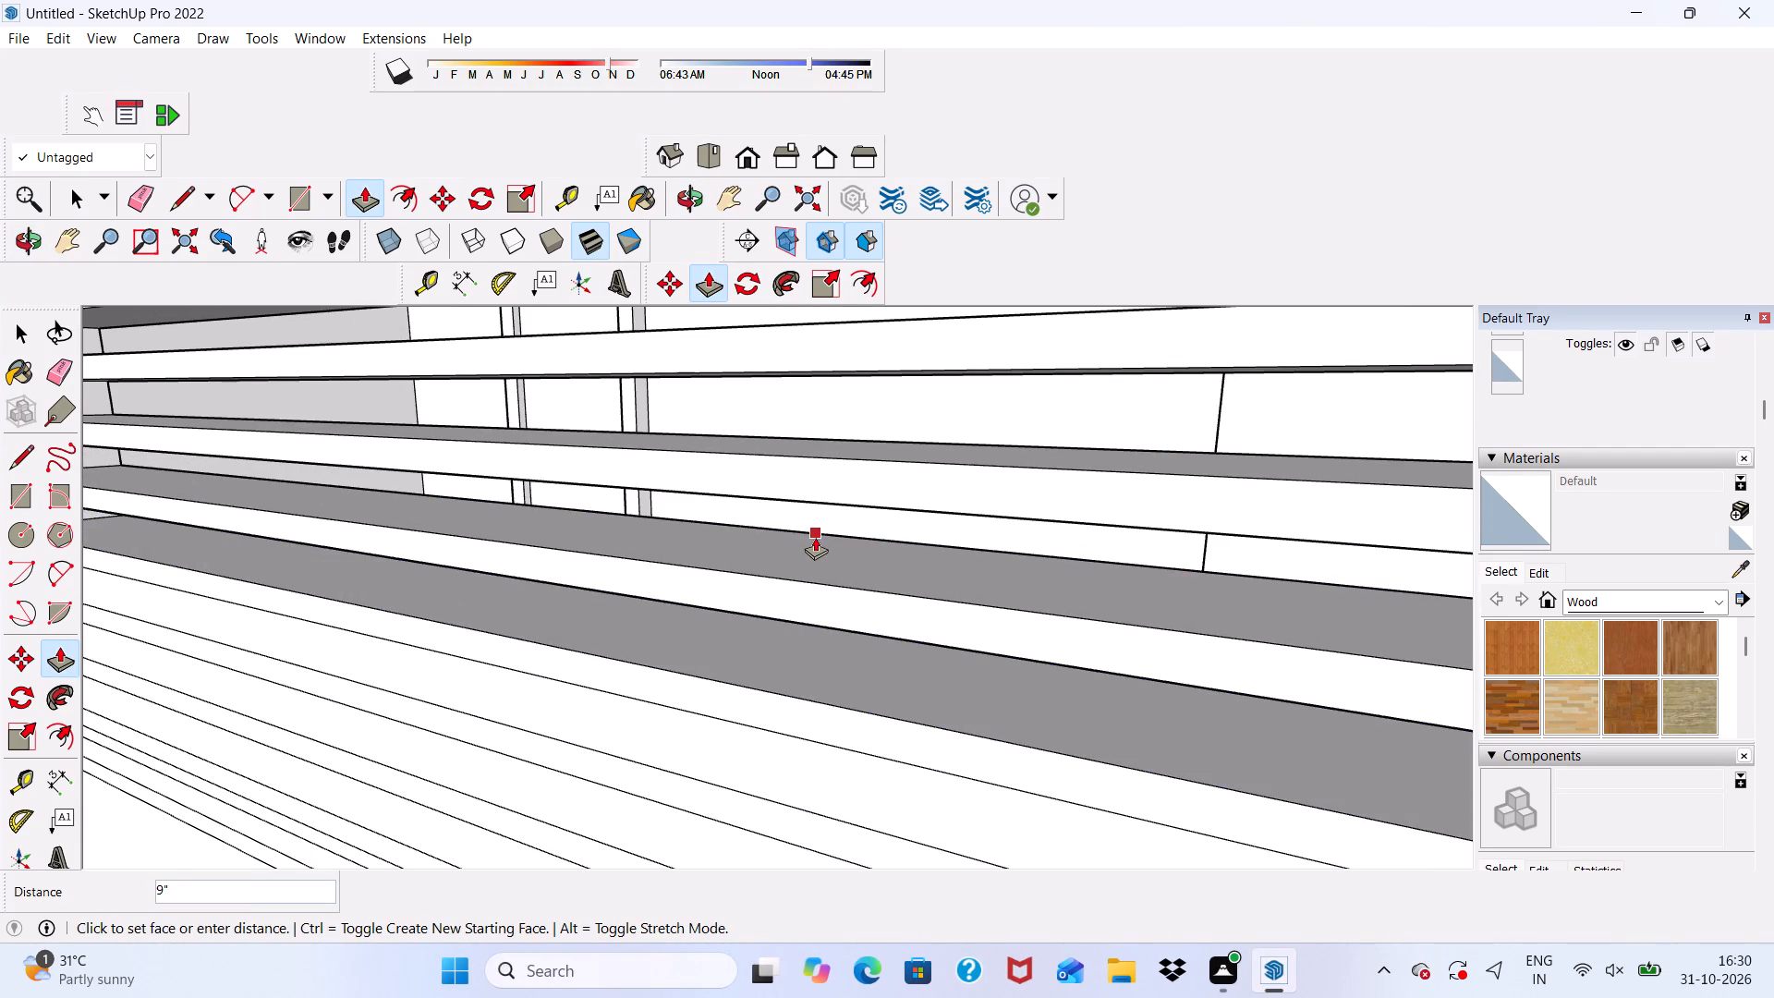
{"action": "scroll", "coordinate": [830, 537], "scroll_direction": "up", "scroll_amount": 3}
{"action": "left_click", "coordinate": [830, 537]}
Push the right panel's thirteenth slat rectangle from the top 9" back to the wall's rear edge.
{"action": "scroll", "coordinate": [767, 545], "scroll_direction": "down", "scroll_amount": 5}
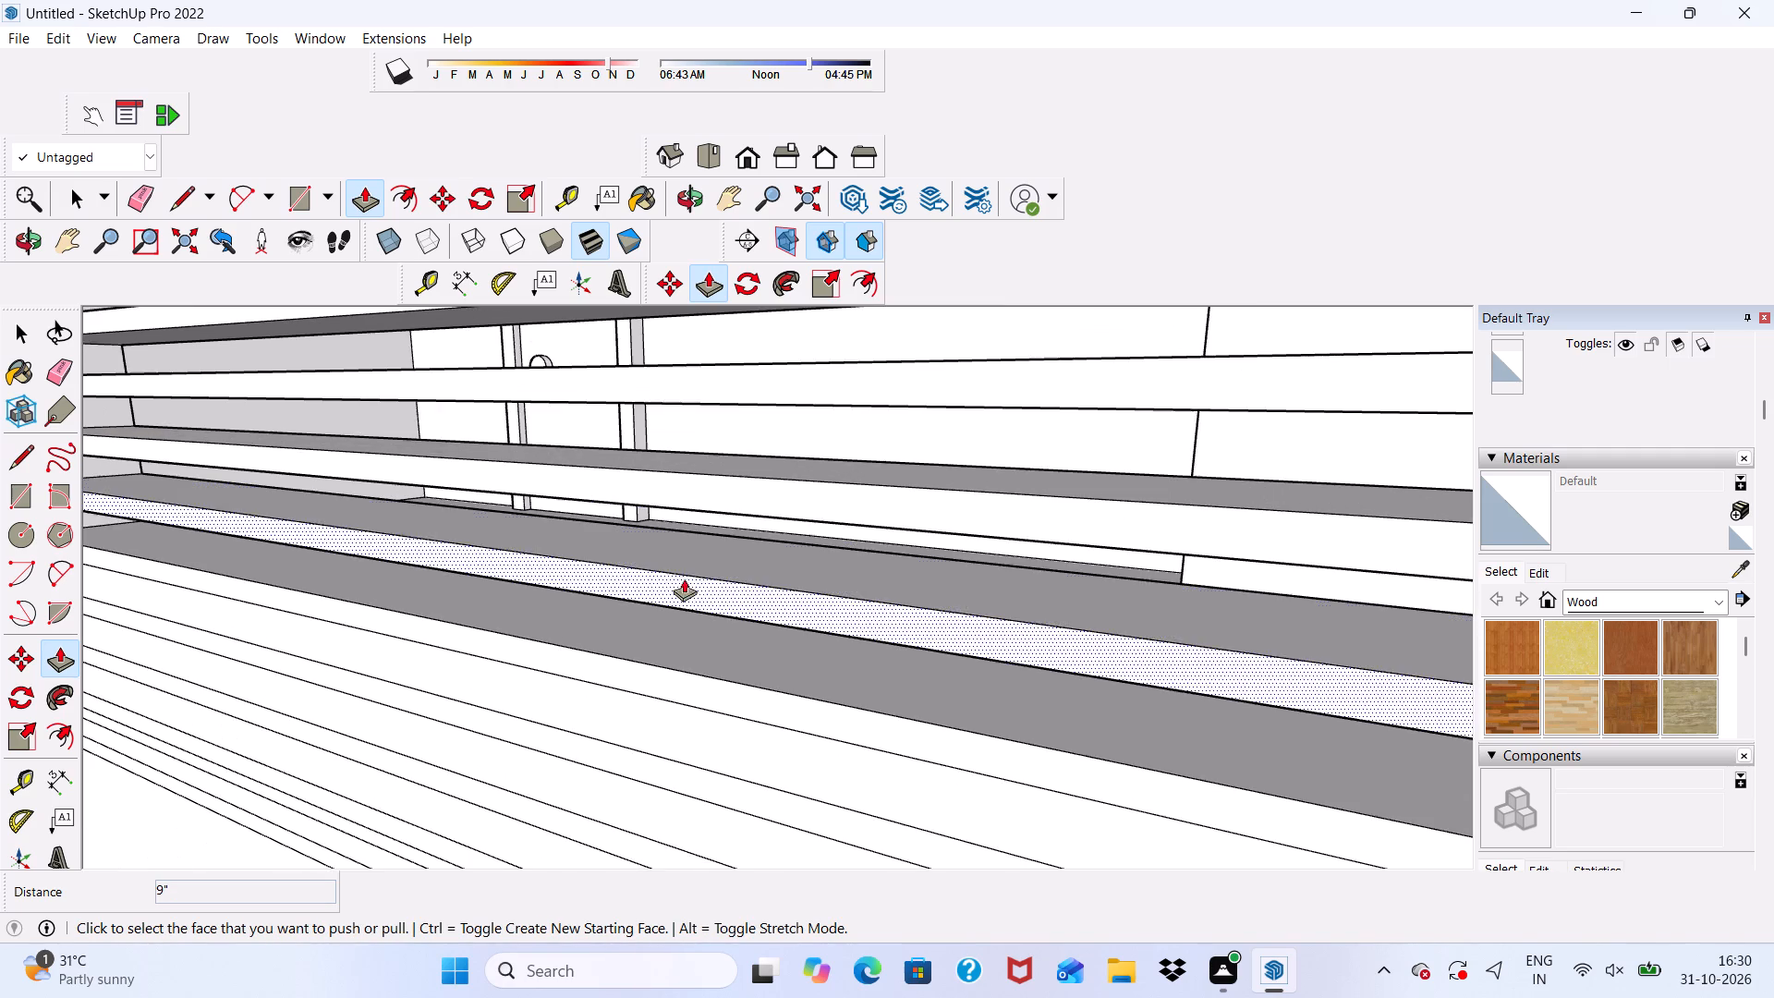
{"action": "scroll", "coordinate": [442, 589], "scroll_direction": "down", "scroll_amount": 5}
{"action": "scroll", "coordinate": [546, 503], "scroll_direction": "down", "scroll_amount": 4}
{"action": "middle_click_drag", "start_coordinate": [582, 692], "coordinate": [595, 648]}
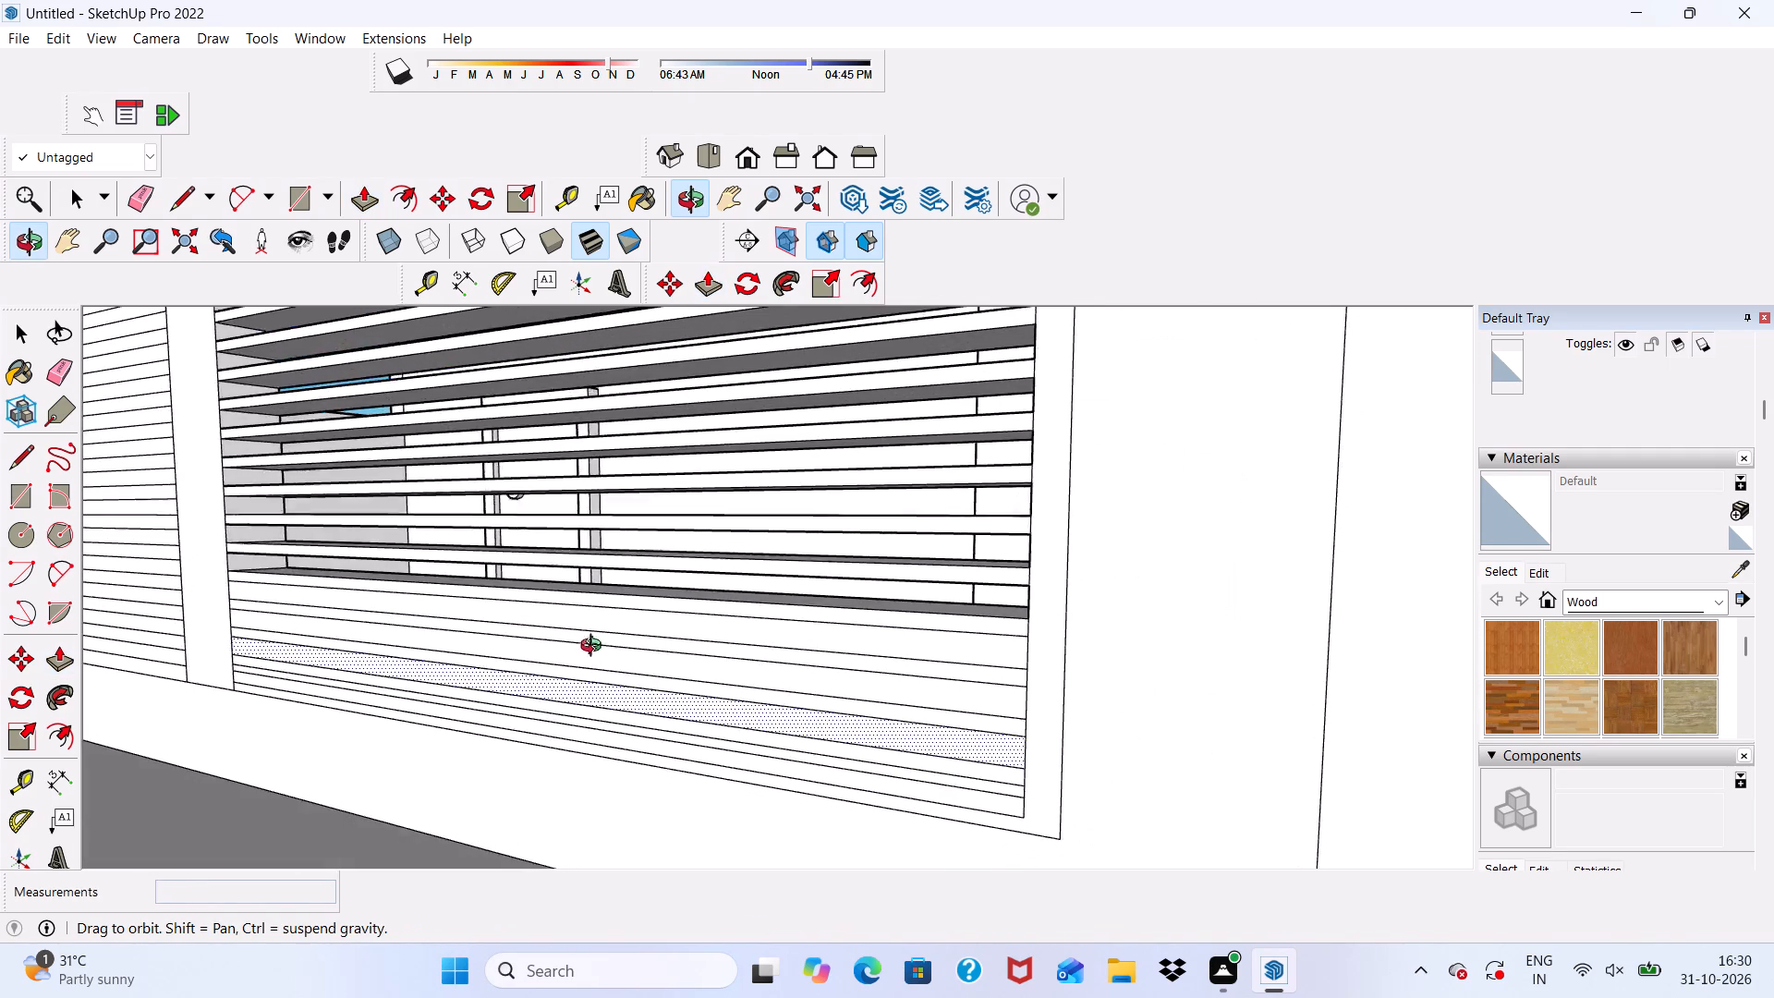
{"action": "middle_click_drag", "start_coordinate": [595, 648], "coordinate": [595, 659]}
{"action": "scroll", "coordinate": [619, 630], "scroll_direction": "up", "scroll_amount": 8}
{"action": "left_click", "coordinate": [624, 633]}
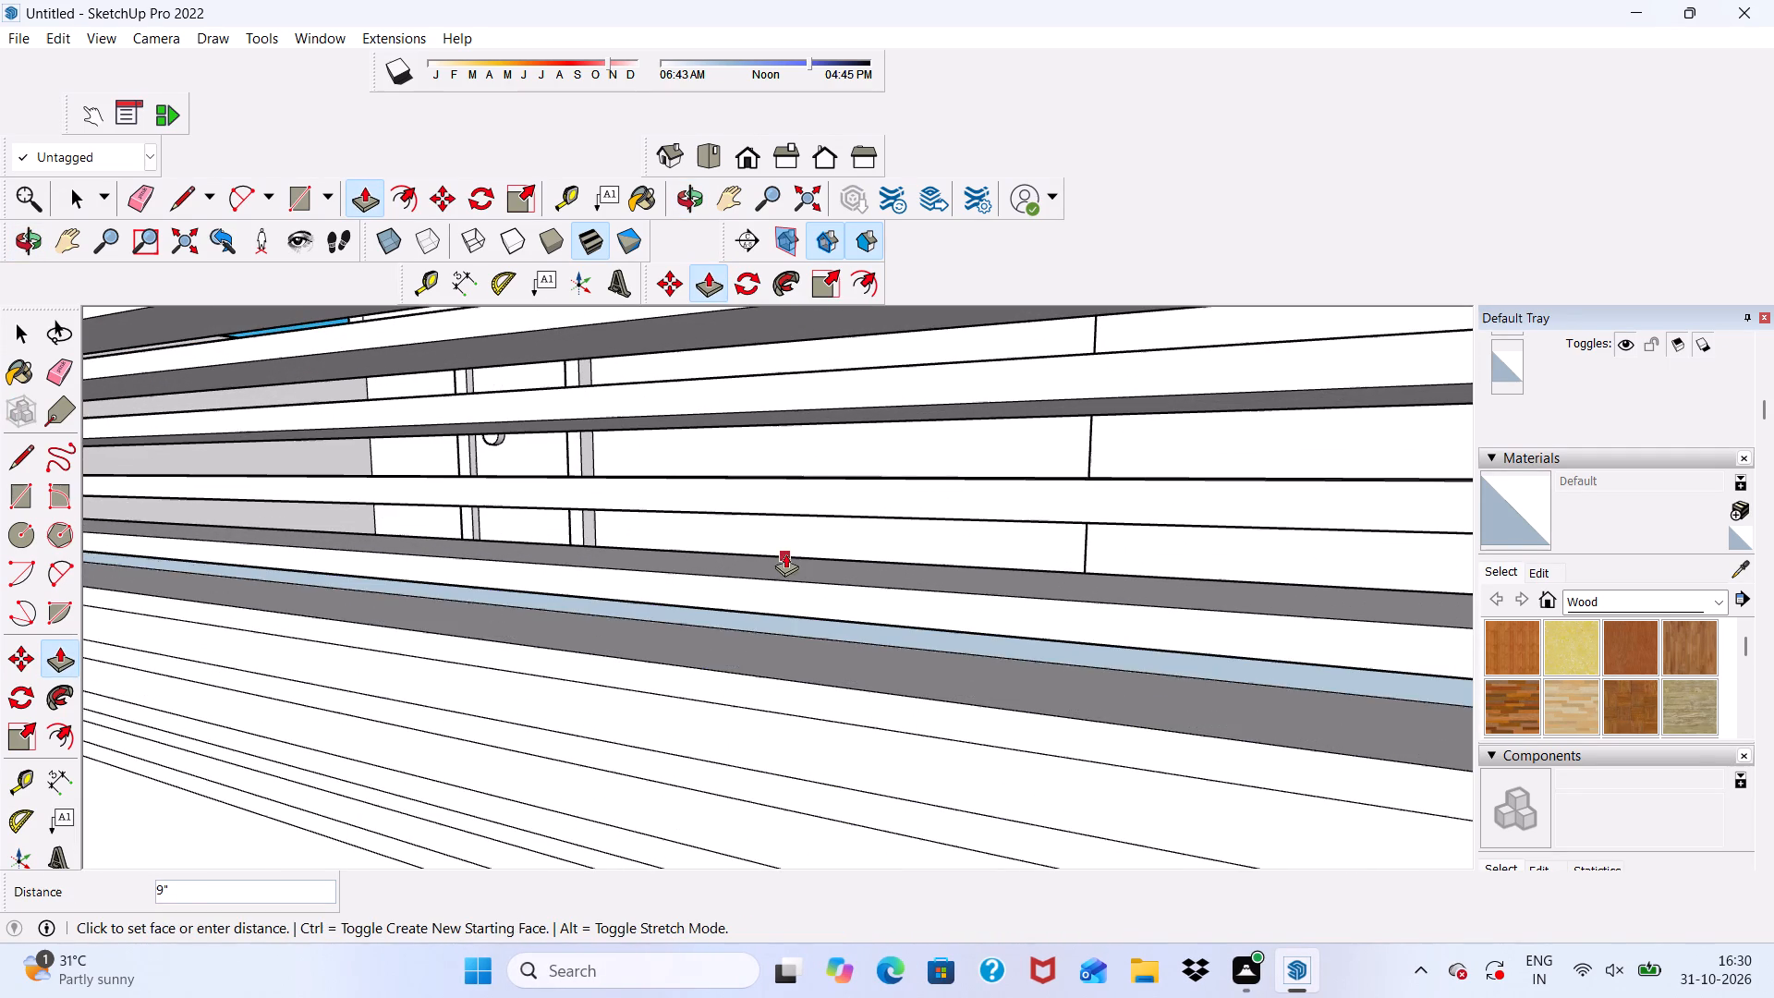
{"action": "left_click", "coordinate": [812, 565]}
Push the right panel's fourteenth slat rectangle from the top 9" back through the wall.
{"action": "scroll", "coordinate": [697, 566], "scroll_direction": "down", "scroll_amount": 5}
{"action": "scroll", "coordinate": [666, 698], "scroll_direction": "up", "scroll_amount": 4}
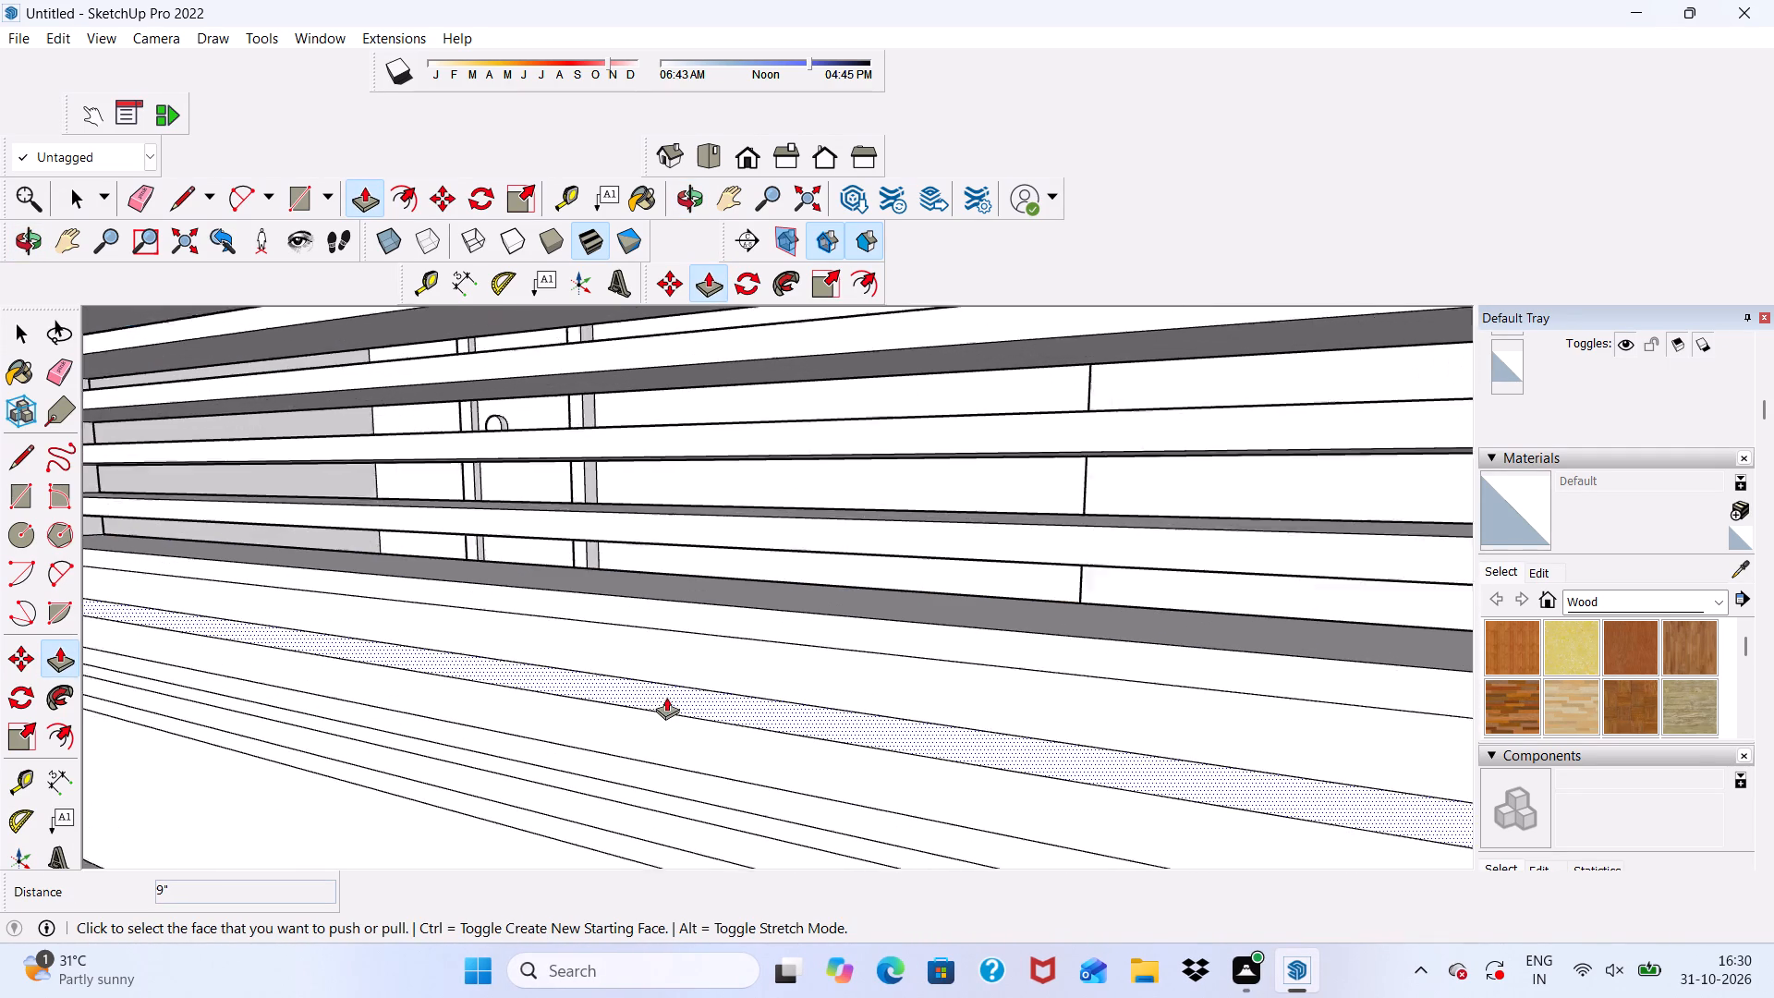
{"action": "scroll", "coordinate": [666, 697], "scroll_direction": "up", "scroll_amount": 1}
{"action": "left_click", "coordinate": [664, 651]}
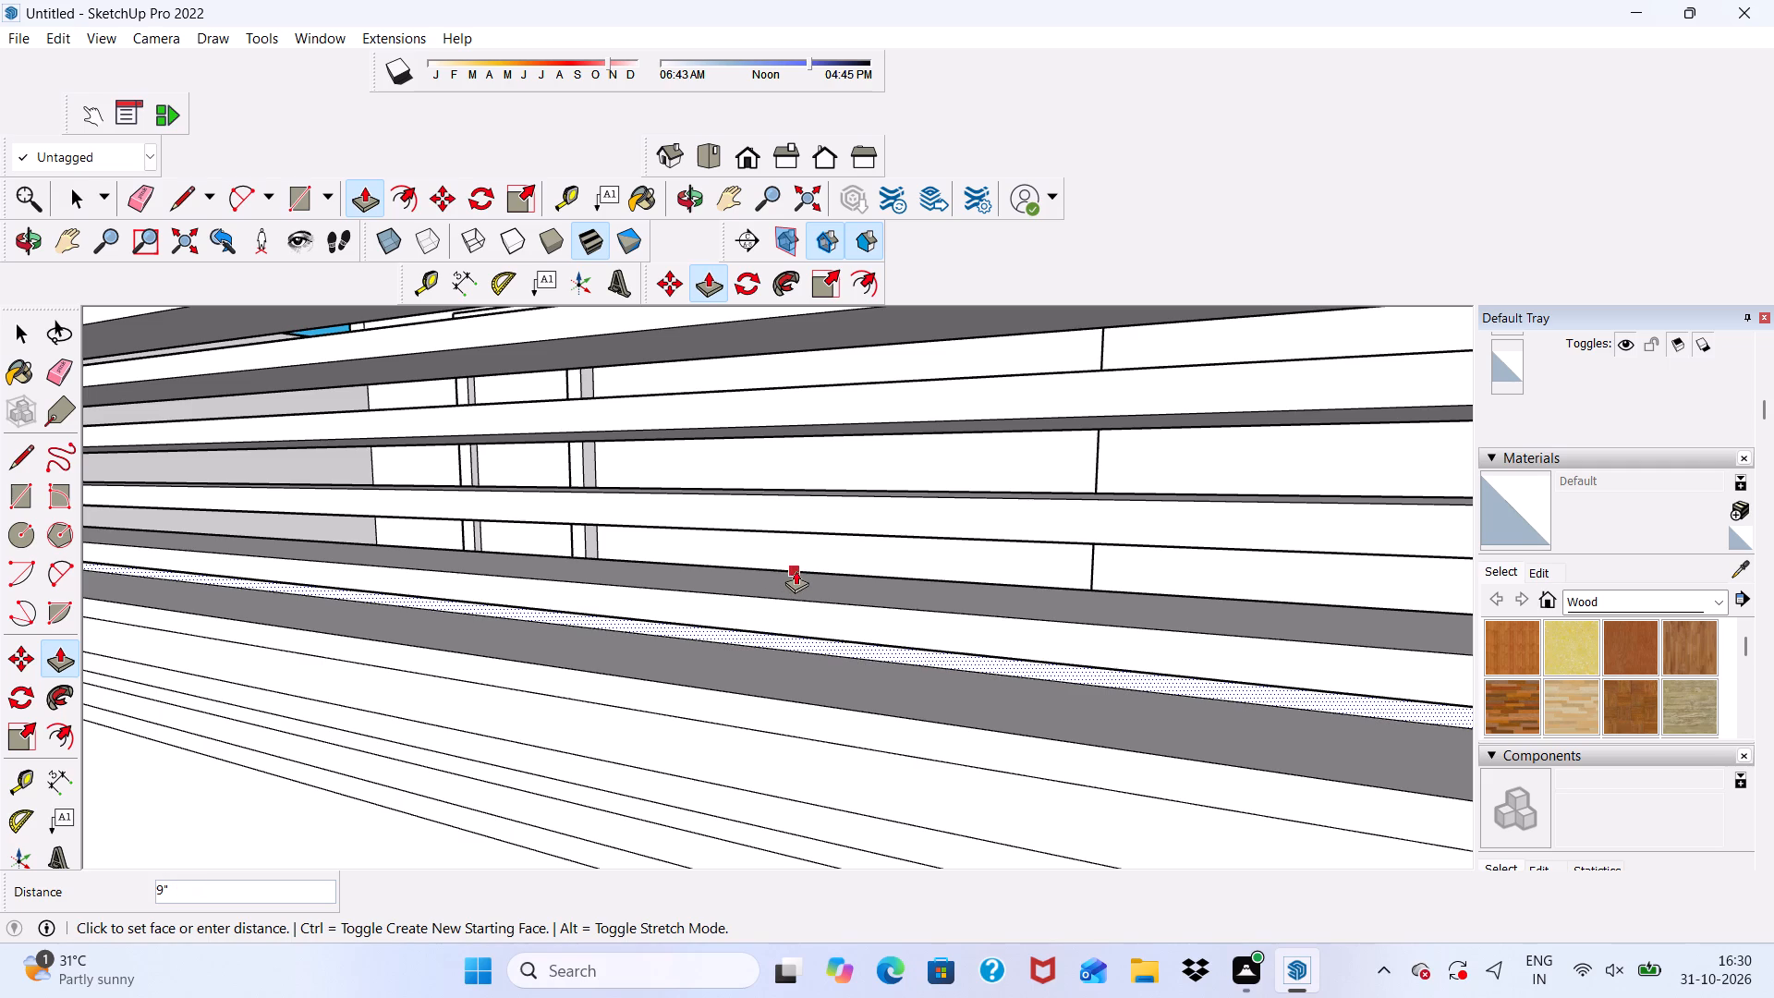
{"action": "left_click", "coordinate": [796, 570]}
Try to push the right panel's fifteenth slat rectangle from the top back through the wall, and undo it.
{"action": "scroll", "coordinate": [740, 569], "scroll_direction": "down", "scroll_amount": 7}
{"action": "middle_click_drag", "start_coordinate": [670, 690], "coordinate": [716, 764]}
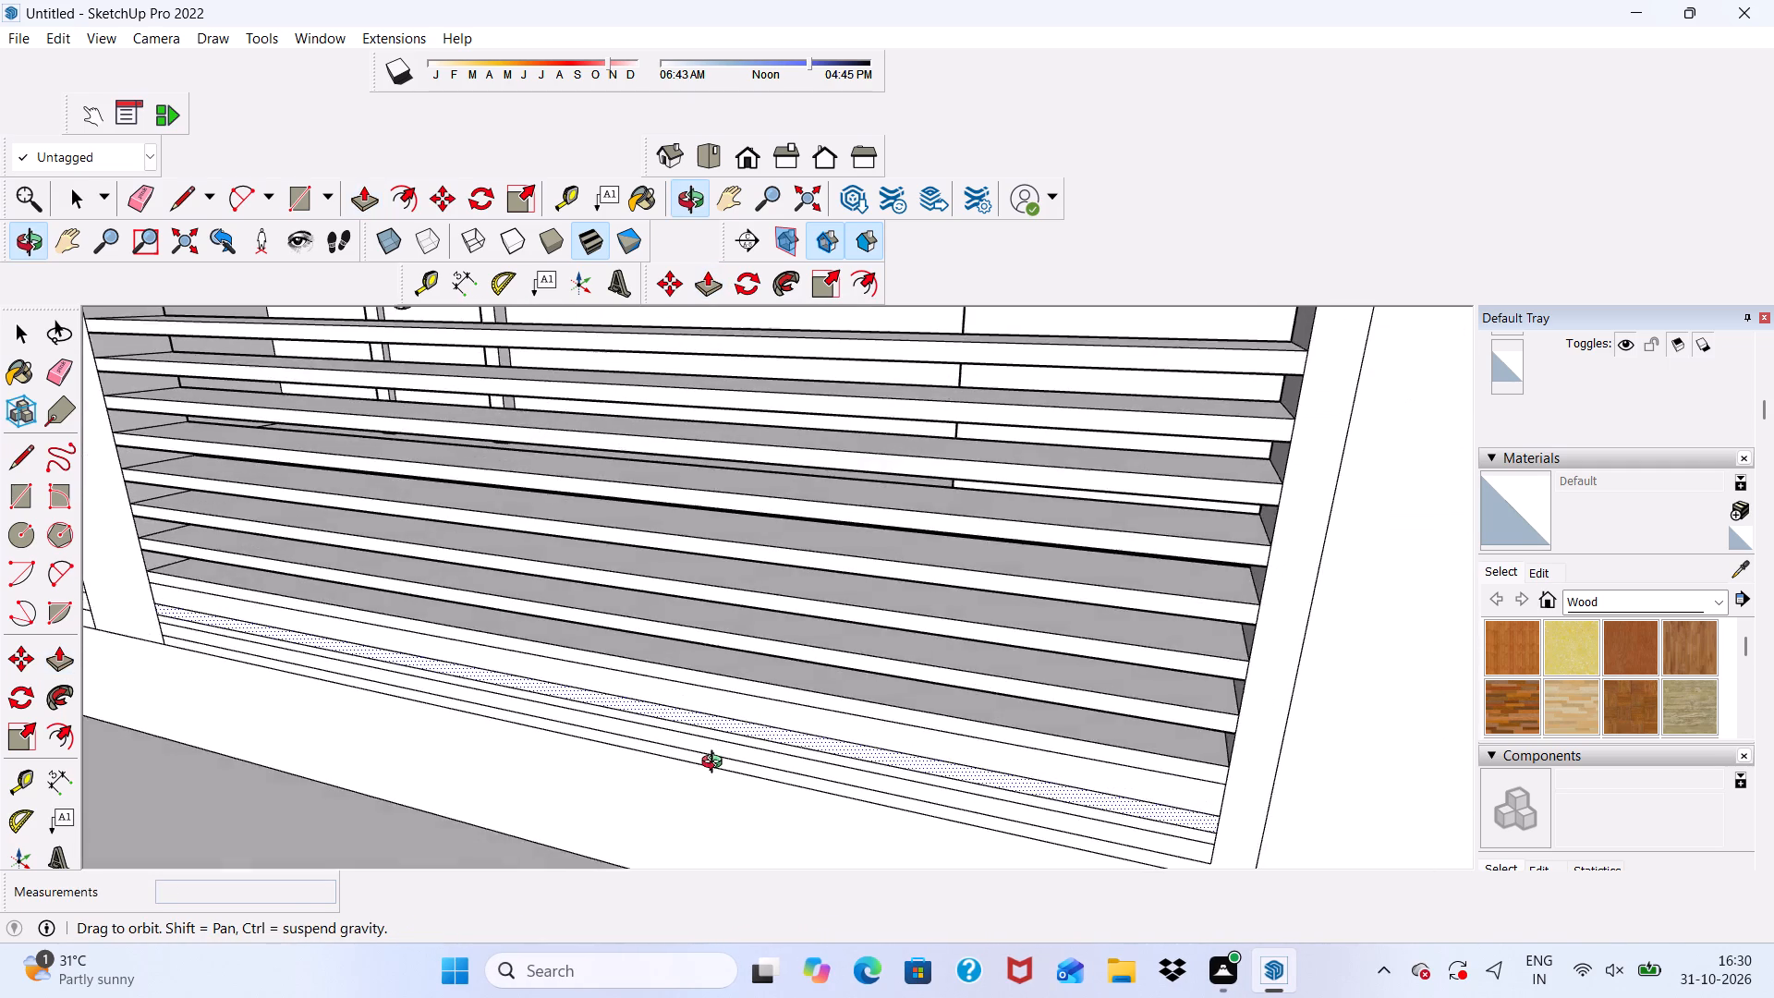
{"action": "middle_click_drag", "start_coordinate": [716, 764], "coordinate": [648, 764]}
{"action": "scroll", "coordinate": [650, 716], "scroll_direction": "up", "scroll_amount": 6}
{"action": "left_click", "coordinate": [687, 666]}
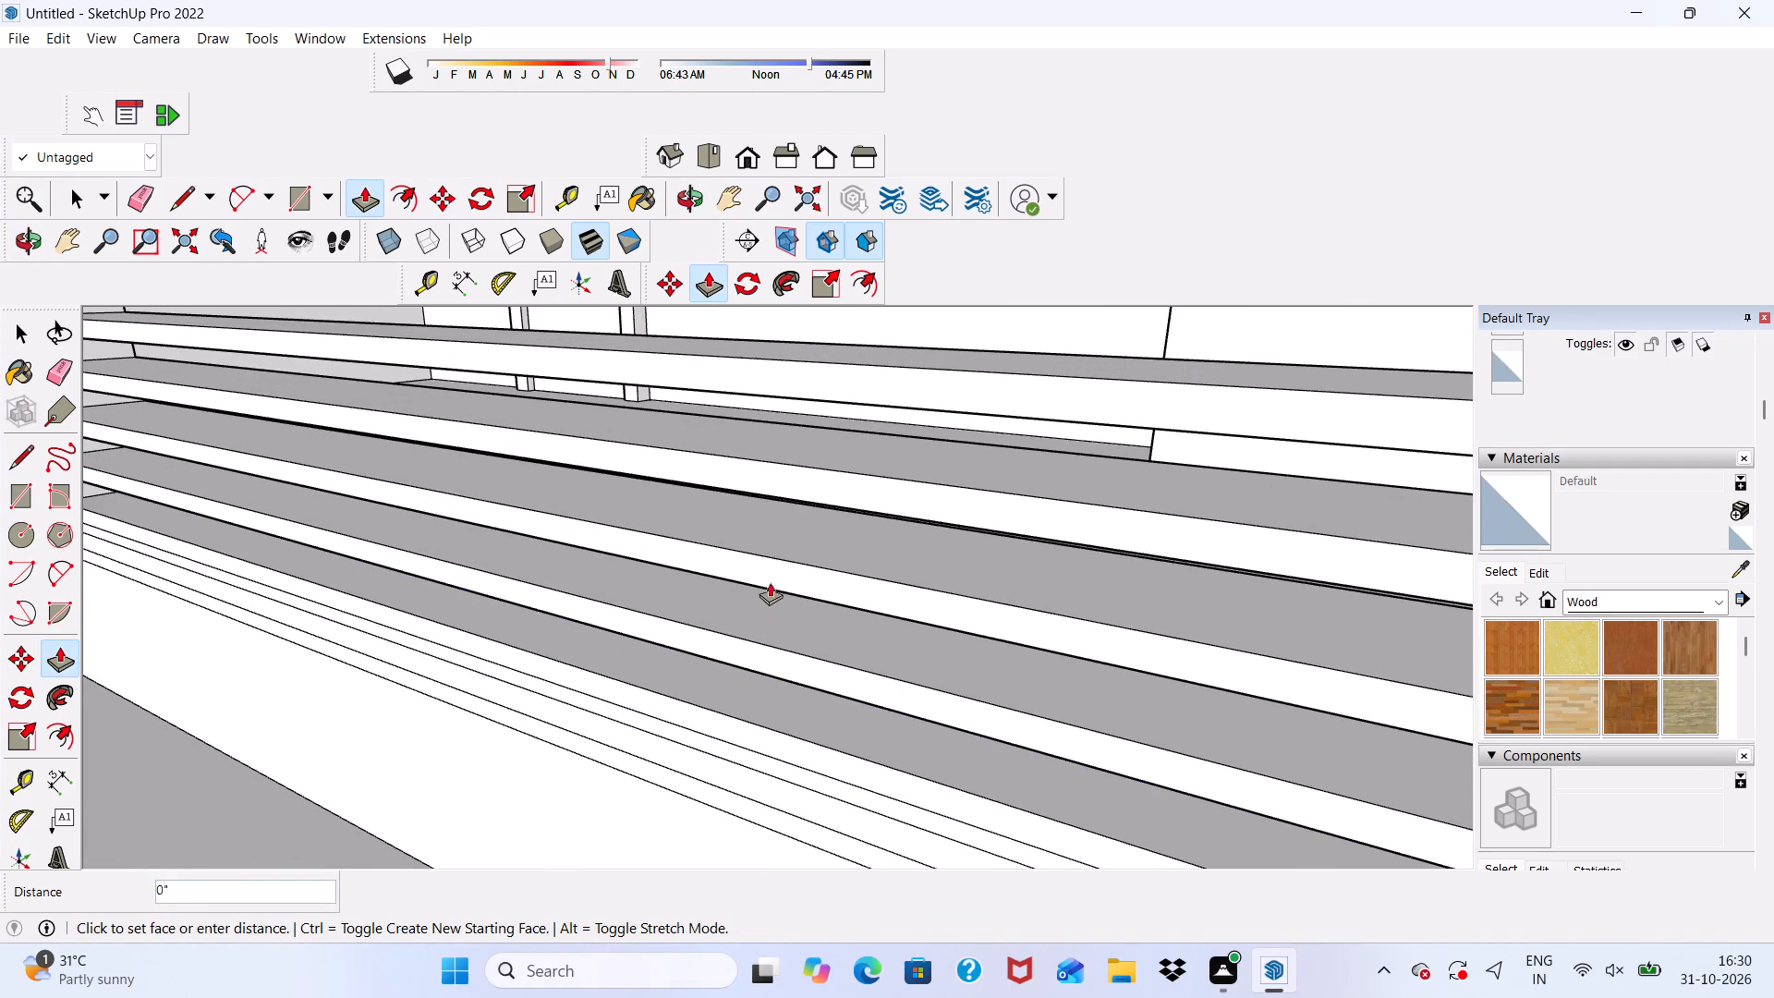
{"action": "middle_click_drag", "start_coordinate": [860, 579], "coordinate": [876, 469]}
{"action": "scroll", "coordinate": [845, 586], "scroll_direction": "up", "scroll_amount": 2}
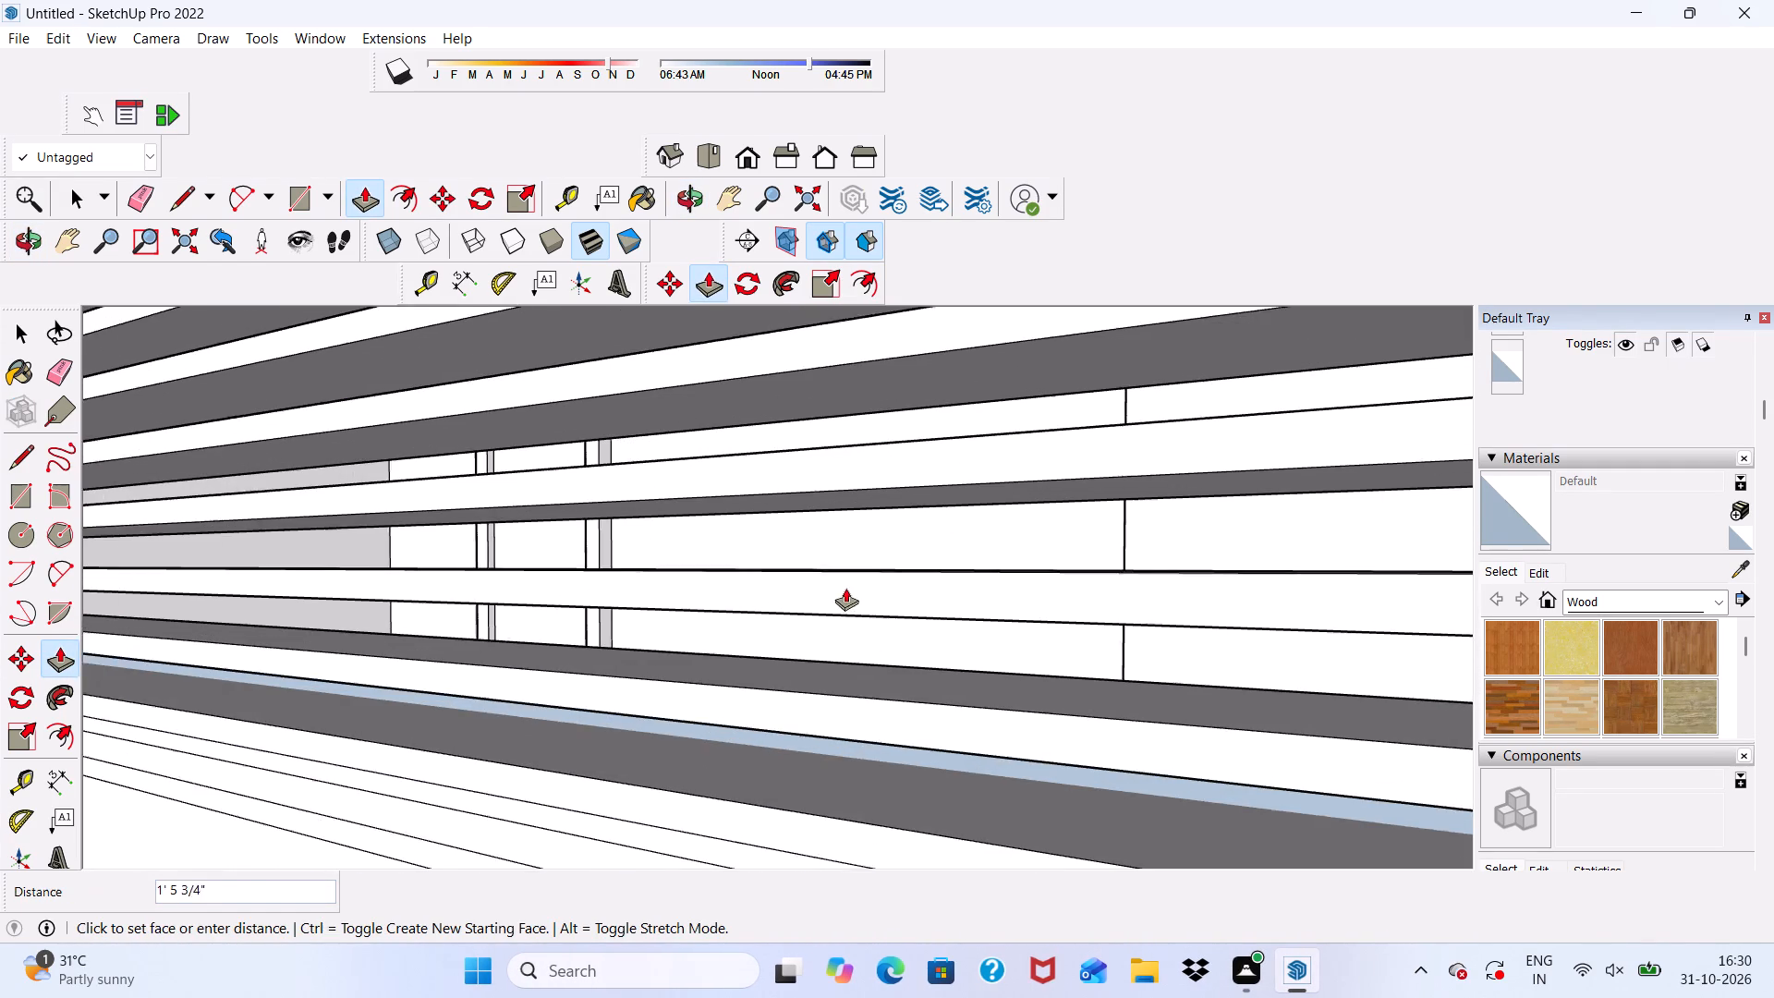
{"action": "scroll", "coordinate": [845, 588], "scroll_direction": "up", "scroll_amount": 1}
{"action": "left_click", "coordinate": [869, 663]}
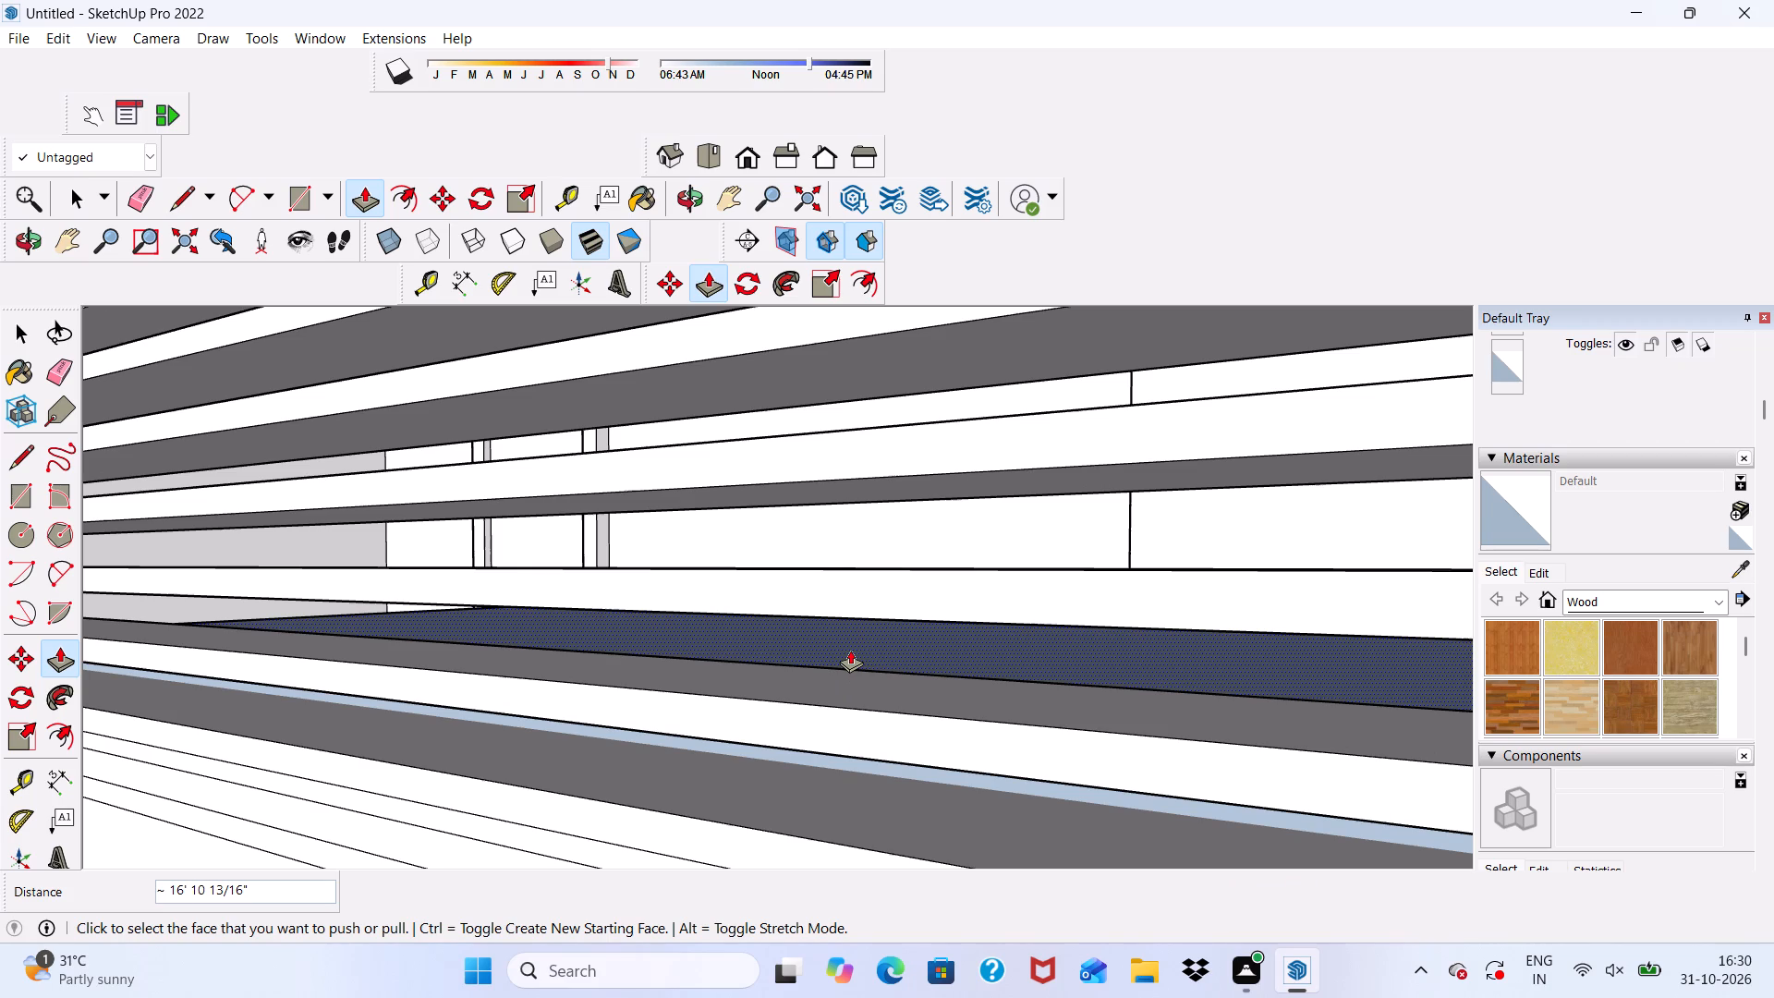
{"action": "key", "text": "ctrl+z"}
Push the right panel's fifteenth slat rectangle from the top 9" back to the wall's rear edge.
{"action": "scroll", "coordinate": [493, 663], "scroll_direction": "down", "scroll_amount": 5}
{"action": "scroll", "coordinate": [660, 722], "scroll_direction": "up", "scroll_amount": 5}
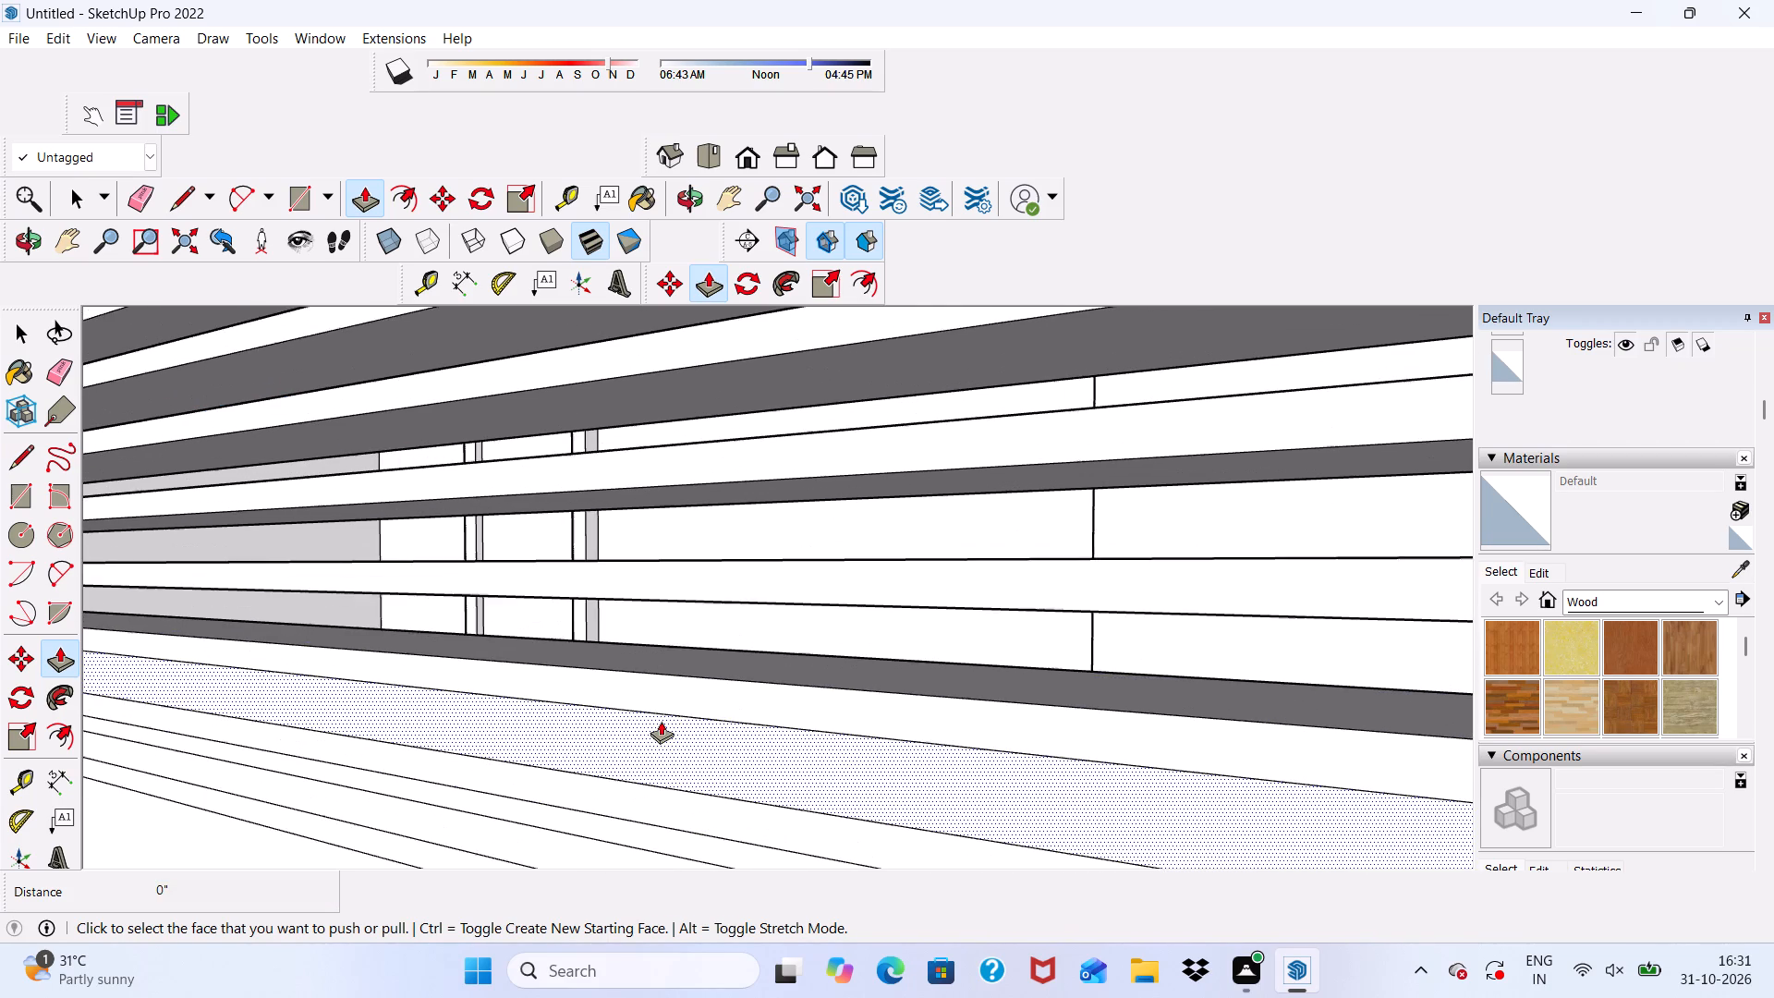
{"action": "left_click", "coordinate": [661, 730]}
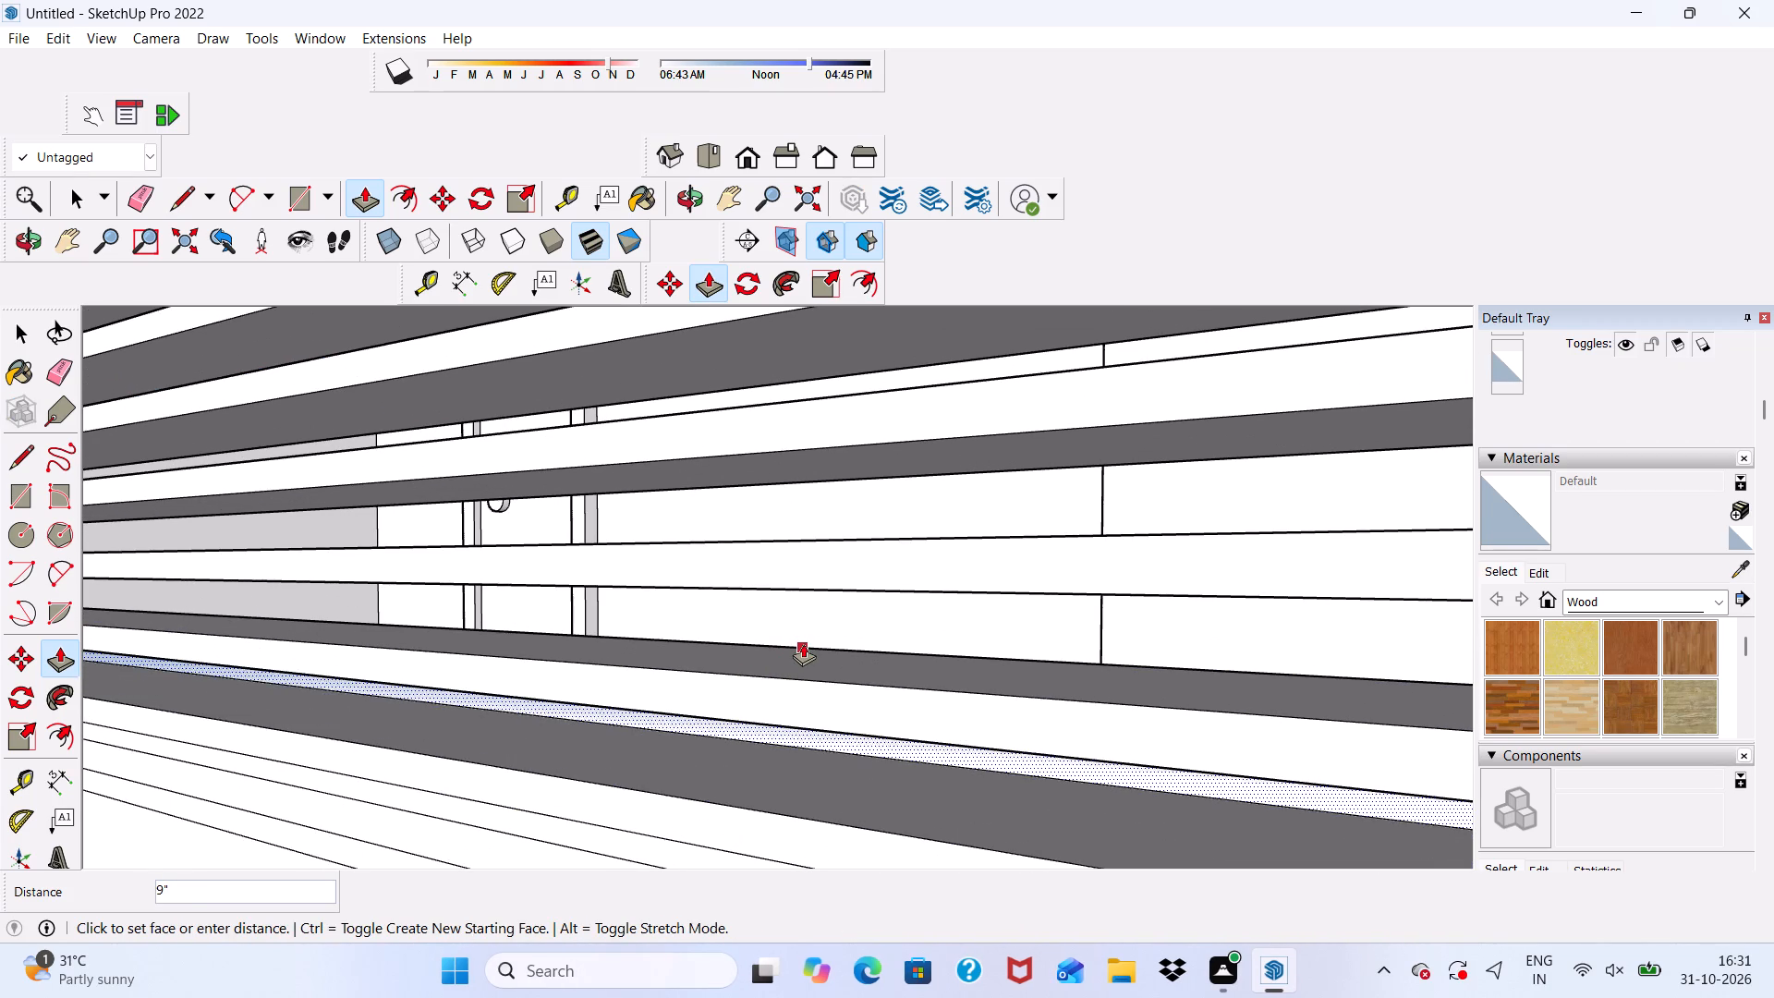
{"action": "left_click", "coordinate": [803, 643]}
Push the right panel's bottommost slat rectangle 9" back through the wall.
{"action": "scroll", "coordinate": [626, 454], "scroll_direction": "down", "scroll_amount": 5}
{"action": "middle_click_drag", "start_coordinate": [626, 673], "coordinate": [723, 712]}
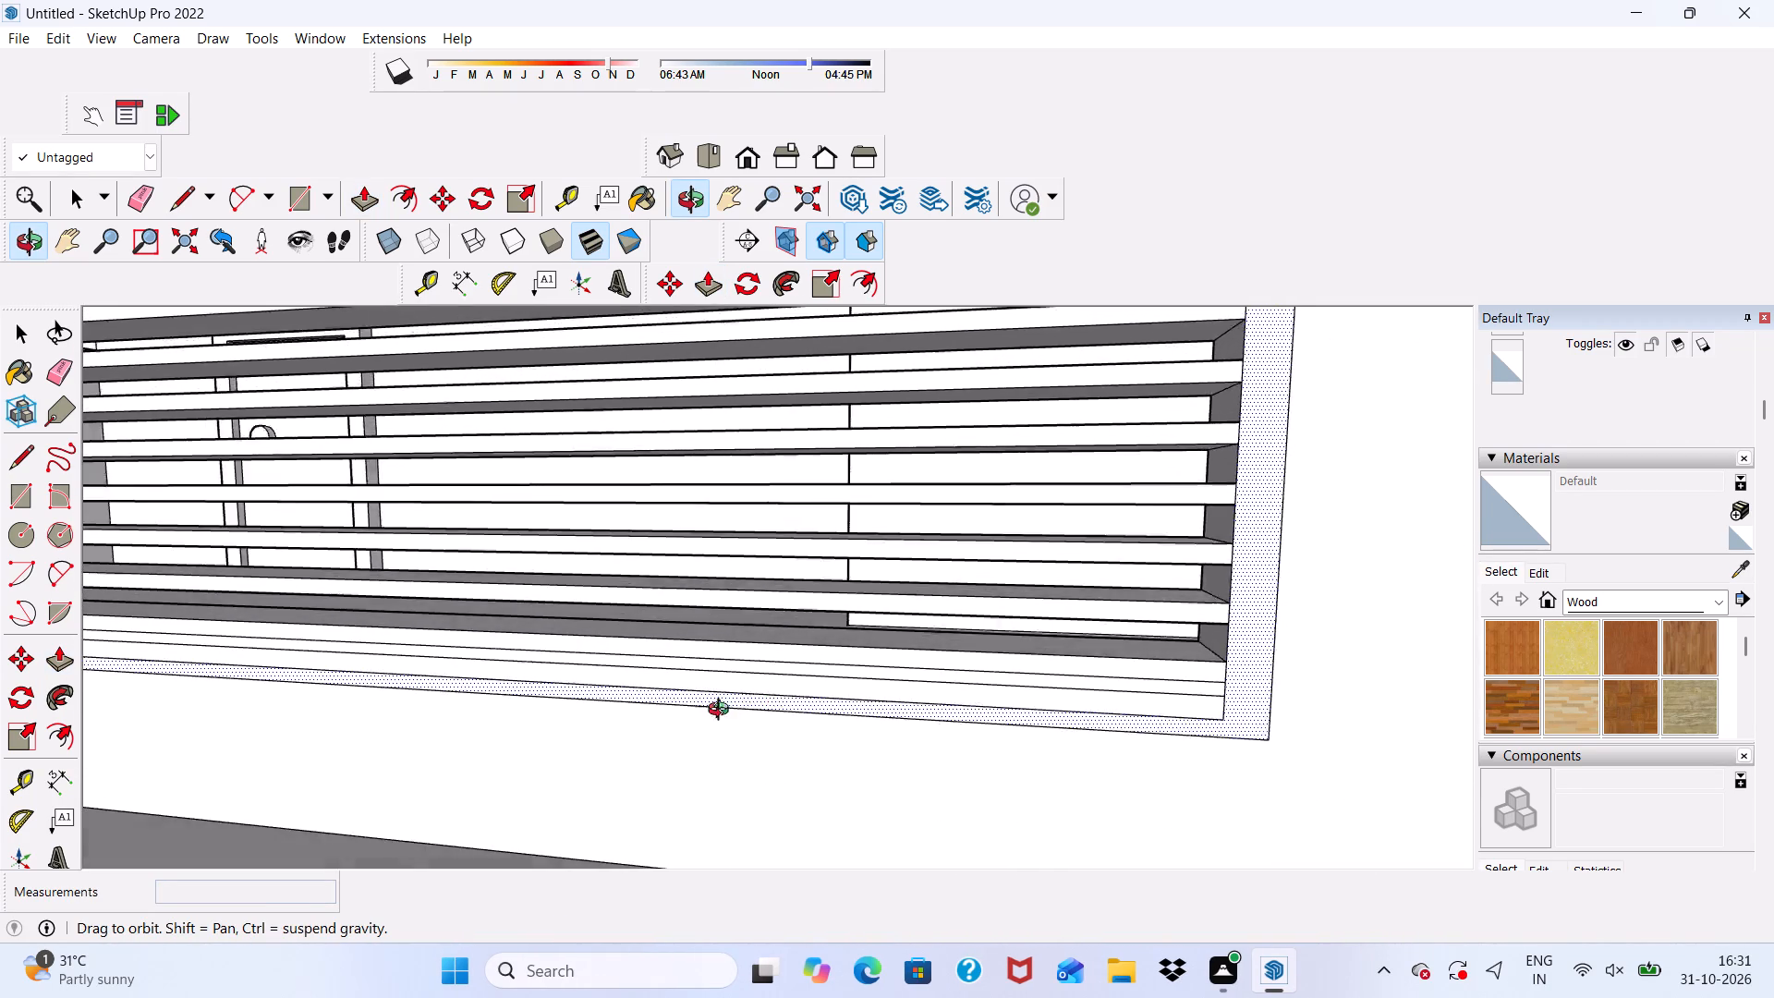
{"action": "middle_click_drag", "start_coordinate": [723, 712], "coordinate": [664, 748]}
{"action": "scroll", "coordinate": [725, 696], "scroll_direction": "up", "scroll_amount": 9}
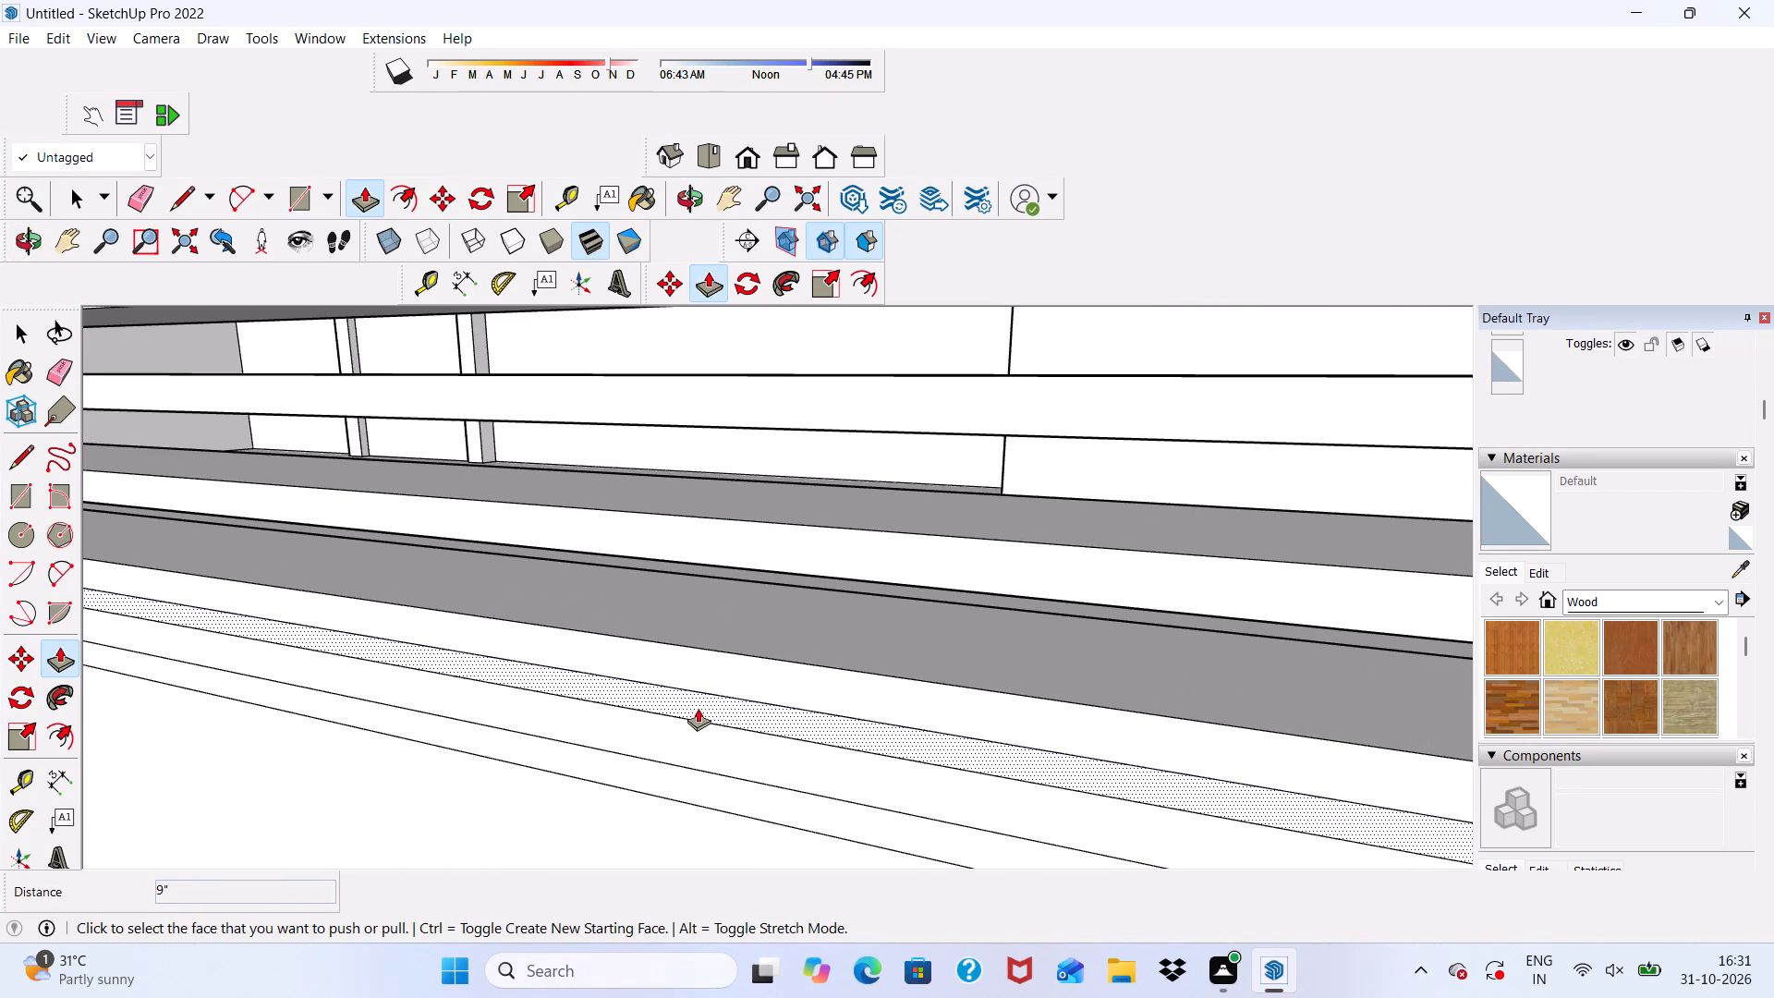
{"action": "left_click", "coordinate": [673, 735]}
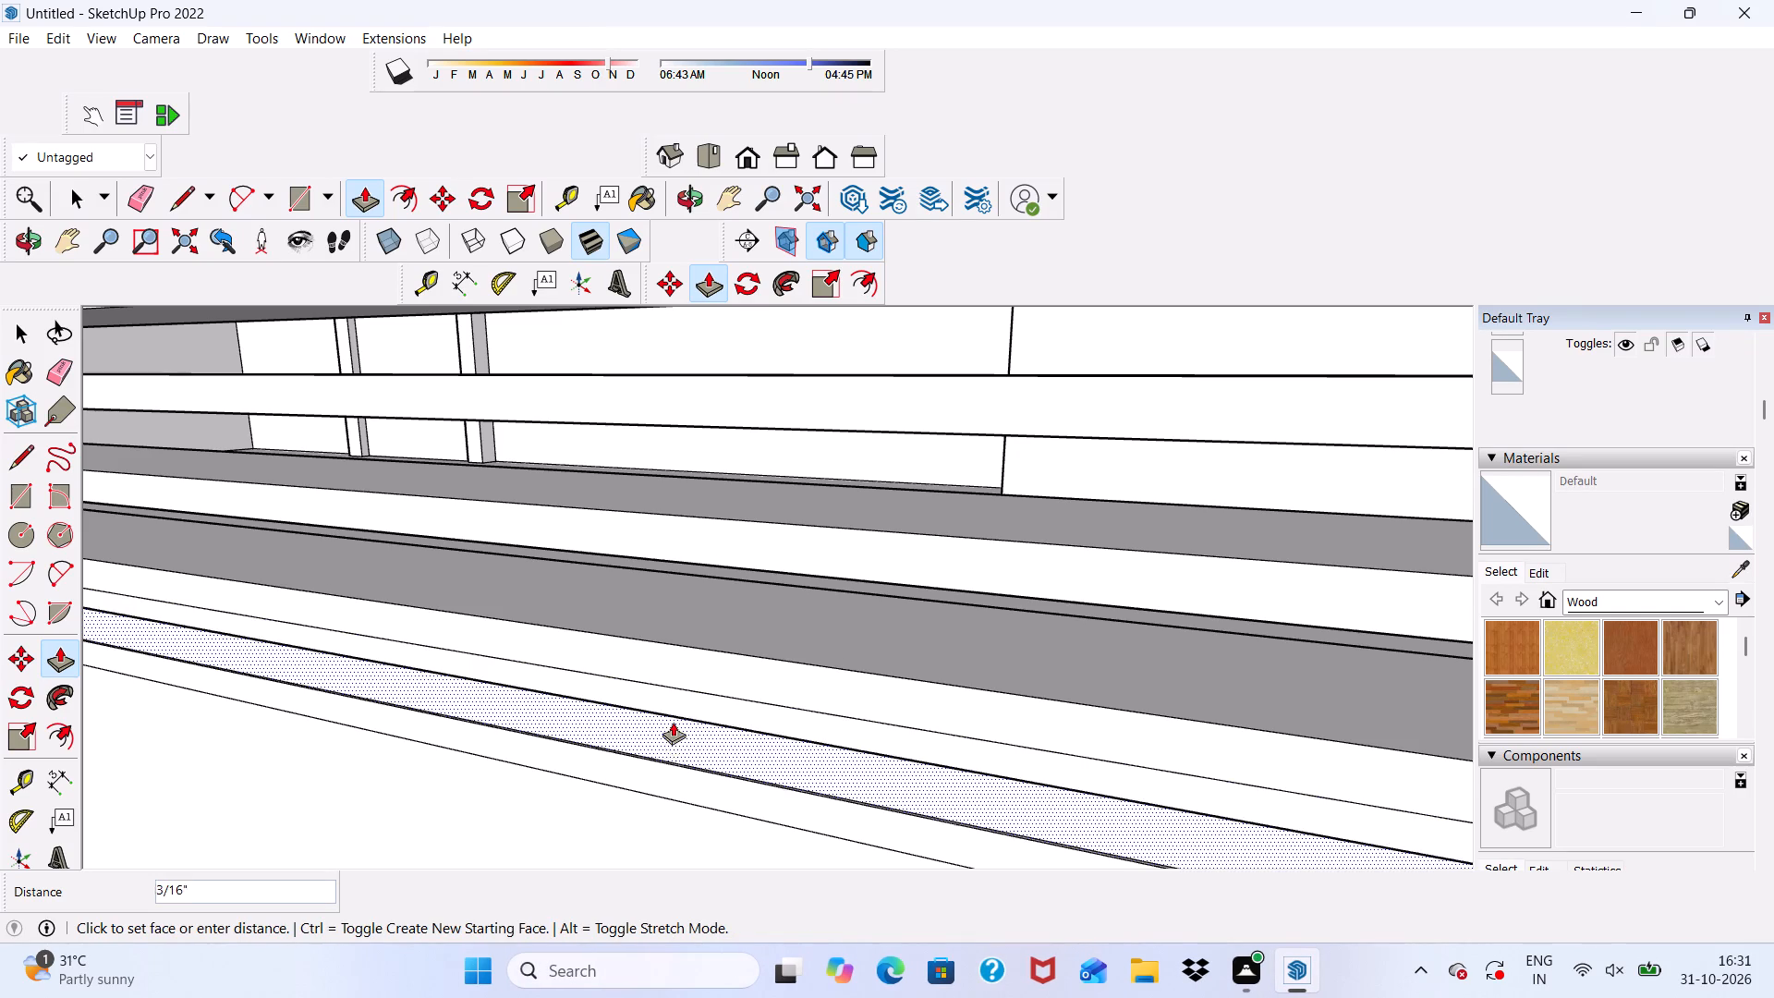
{"action": "left_click", "coordinate": [825, 588]}
Push the thin strip directly above the right panel's bottom opening 9" back through the wall.
{"action": "scroll", "coordinate": [754, 638], "scroll_direction": "down", "scroll_amount": 3}
{"action": "middle_click_drag", "start_coordinate": [650, 717], "coordinate": [653, 702]}
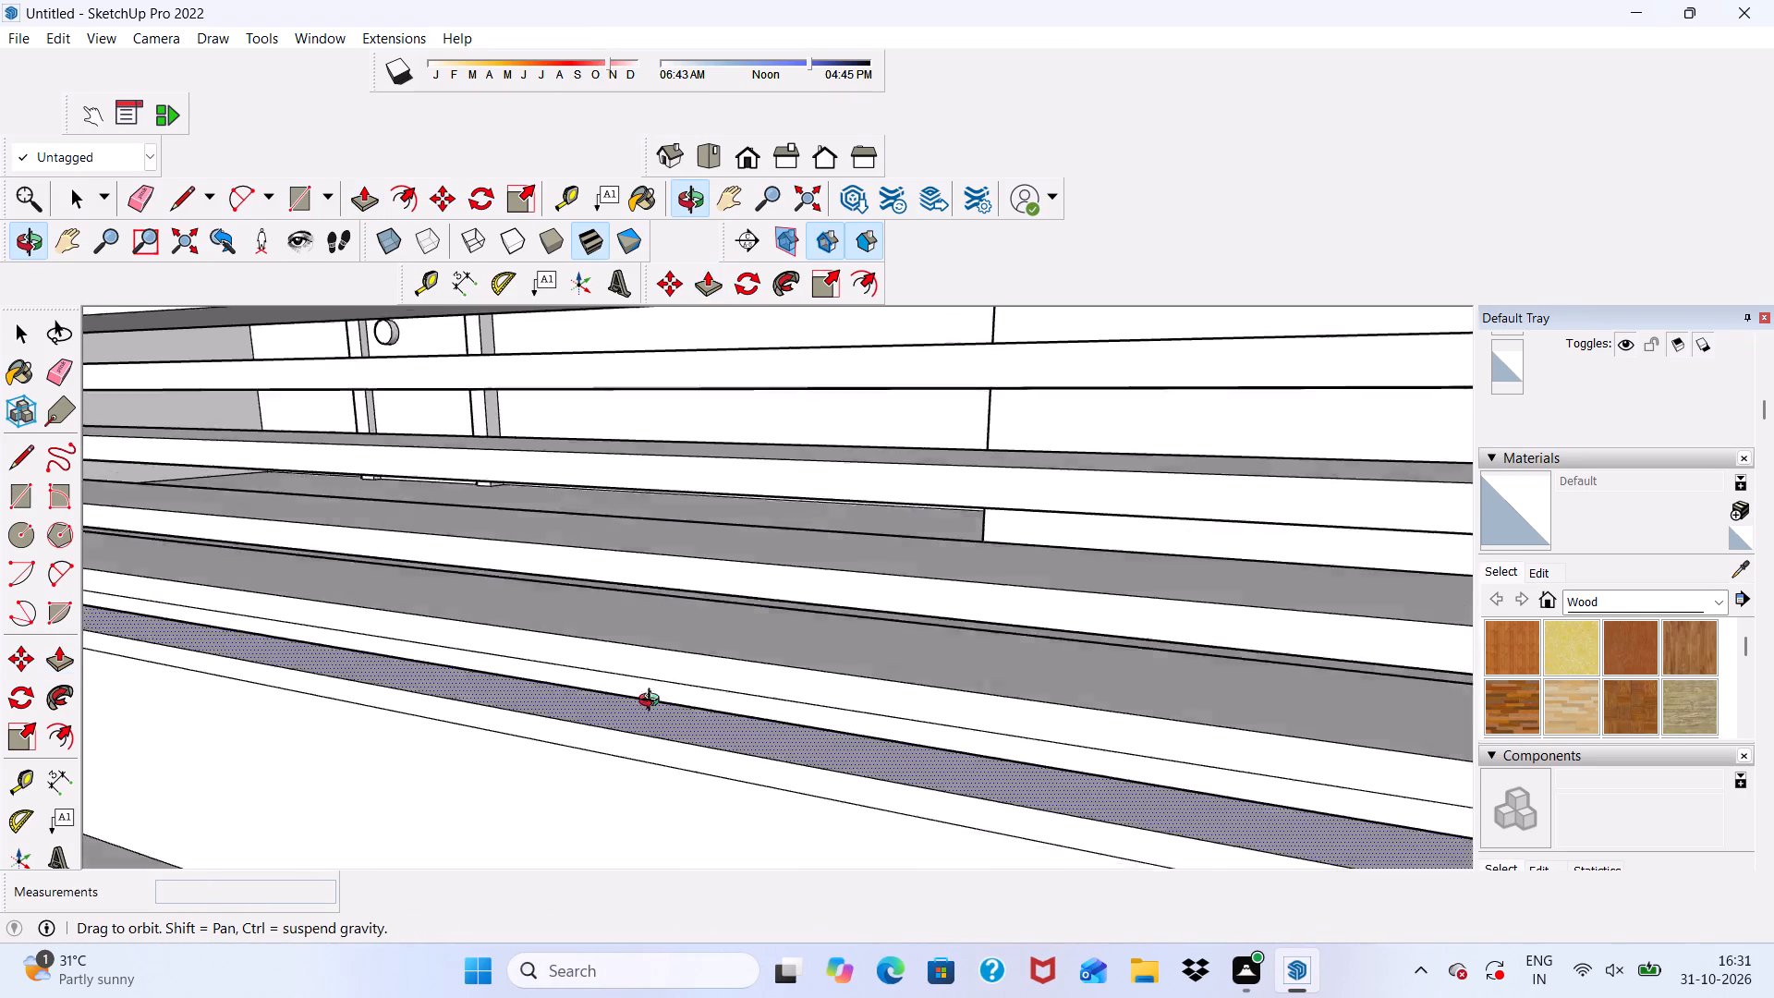
{"action": "middle_click_drag", "start_coordinate": [653, 702], "coordinate": [582, 696]}
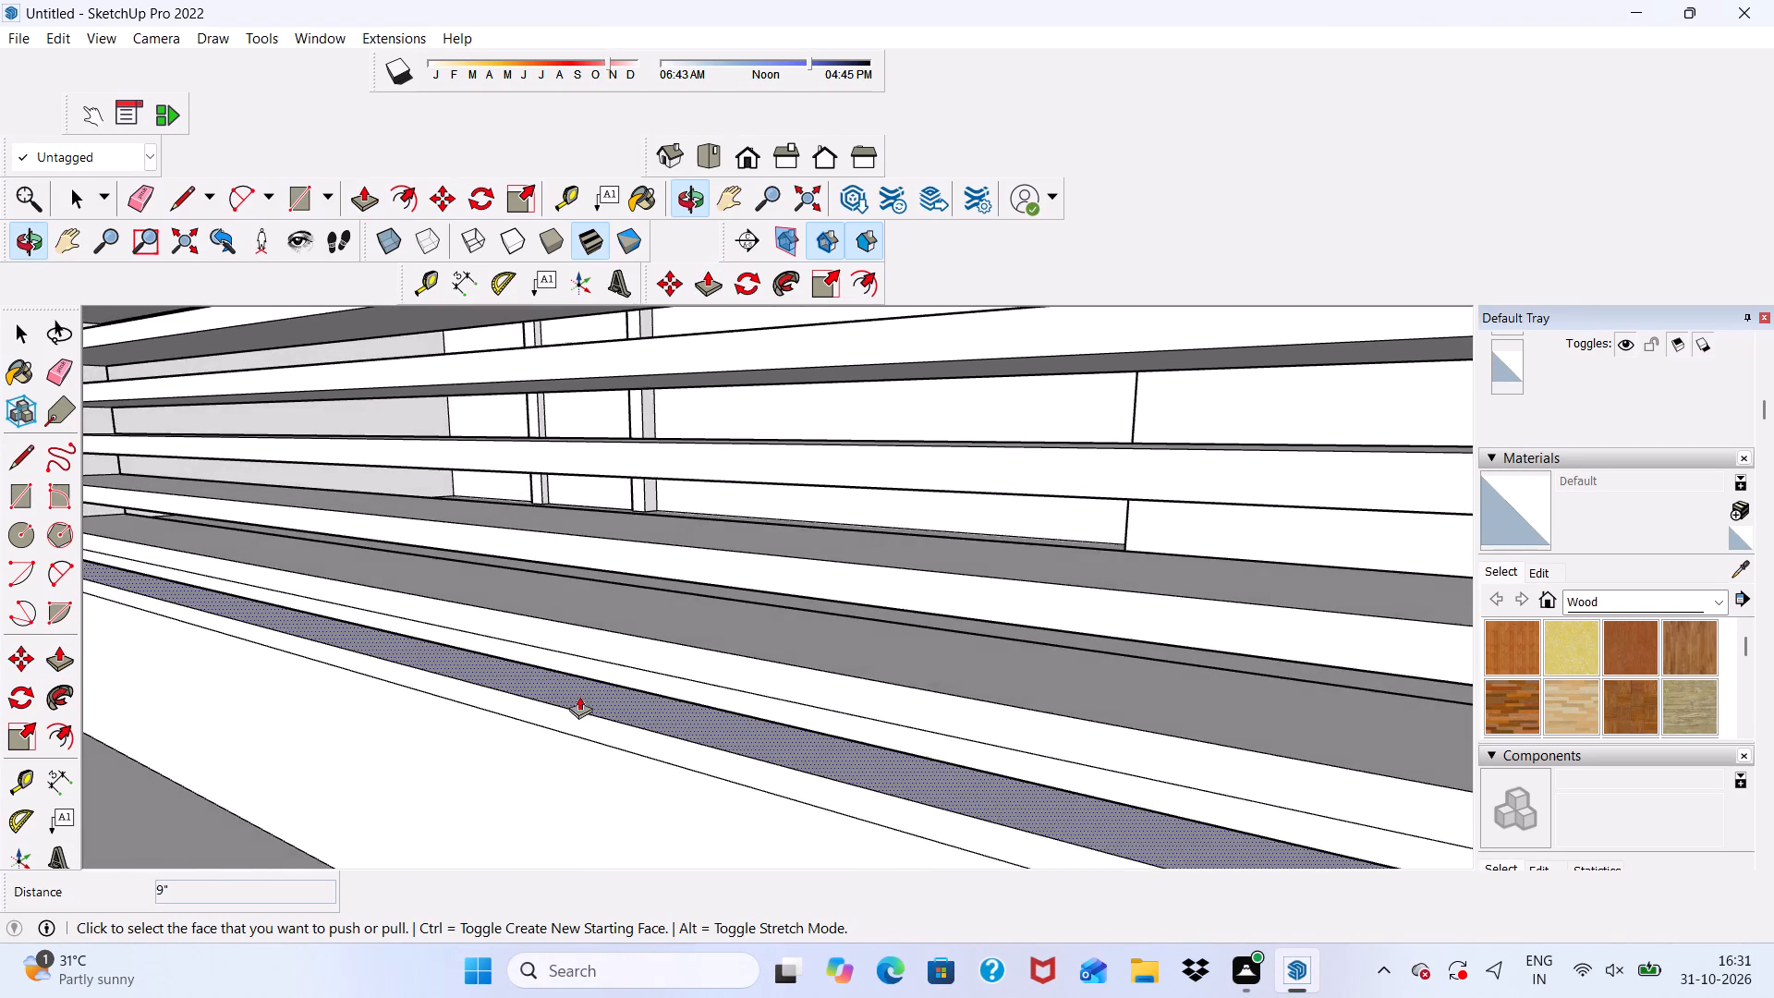
{"action": "scroll", "coordinate": [567, 656], "scroll_direction": "down", "scroll_amount": 9}
{"action": "scroll", "coordinate": [286, 580], "scroll_direction": "up", "scroll_amount": 7}
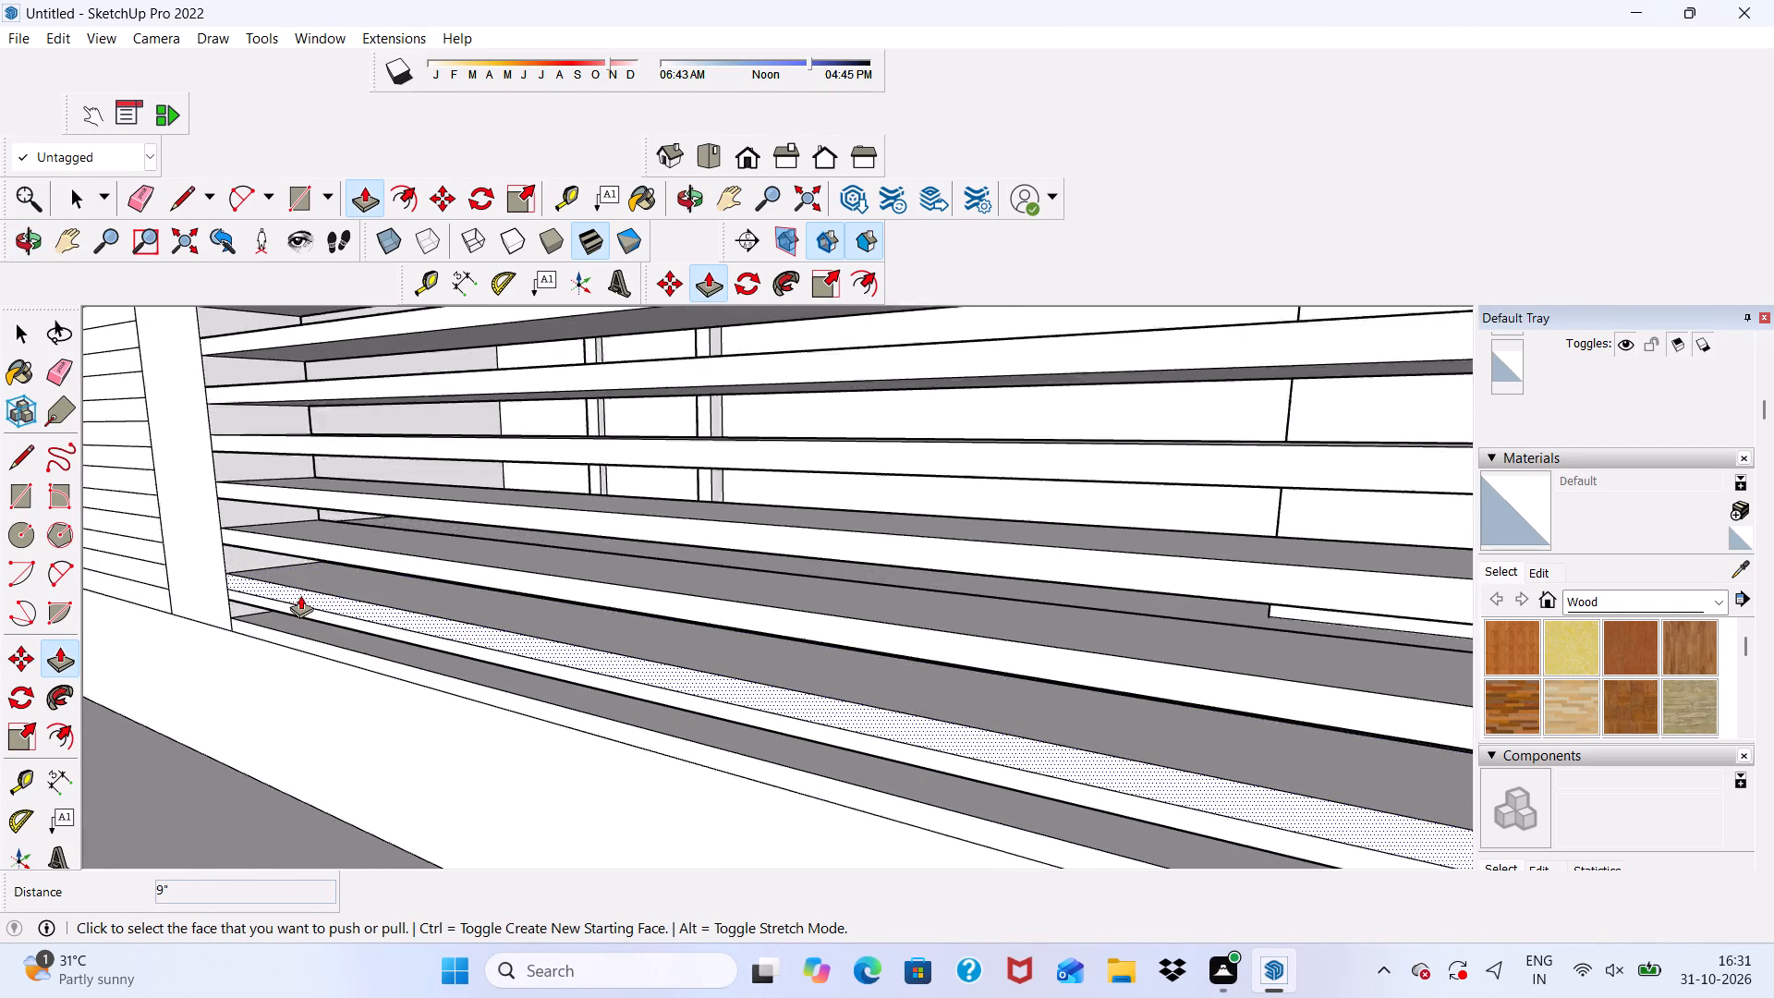
{"action": "scroll", "coordinate": [300, 595], "scroll_direction": "up", "scroll_amount": 10}
{"action": "left_click", "coordinate": [302, 620]}
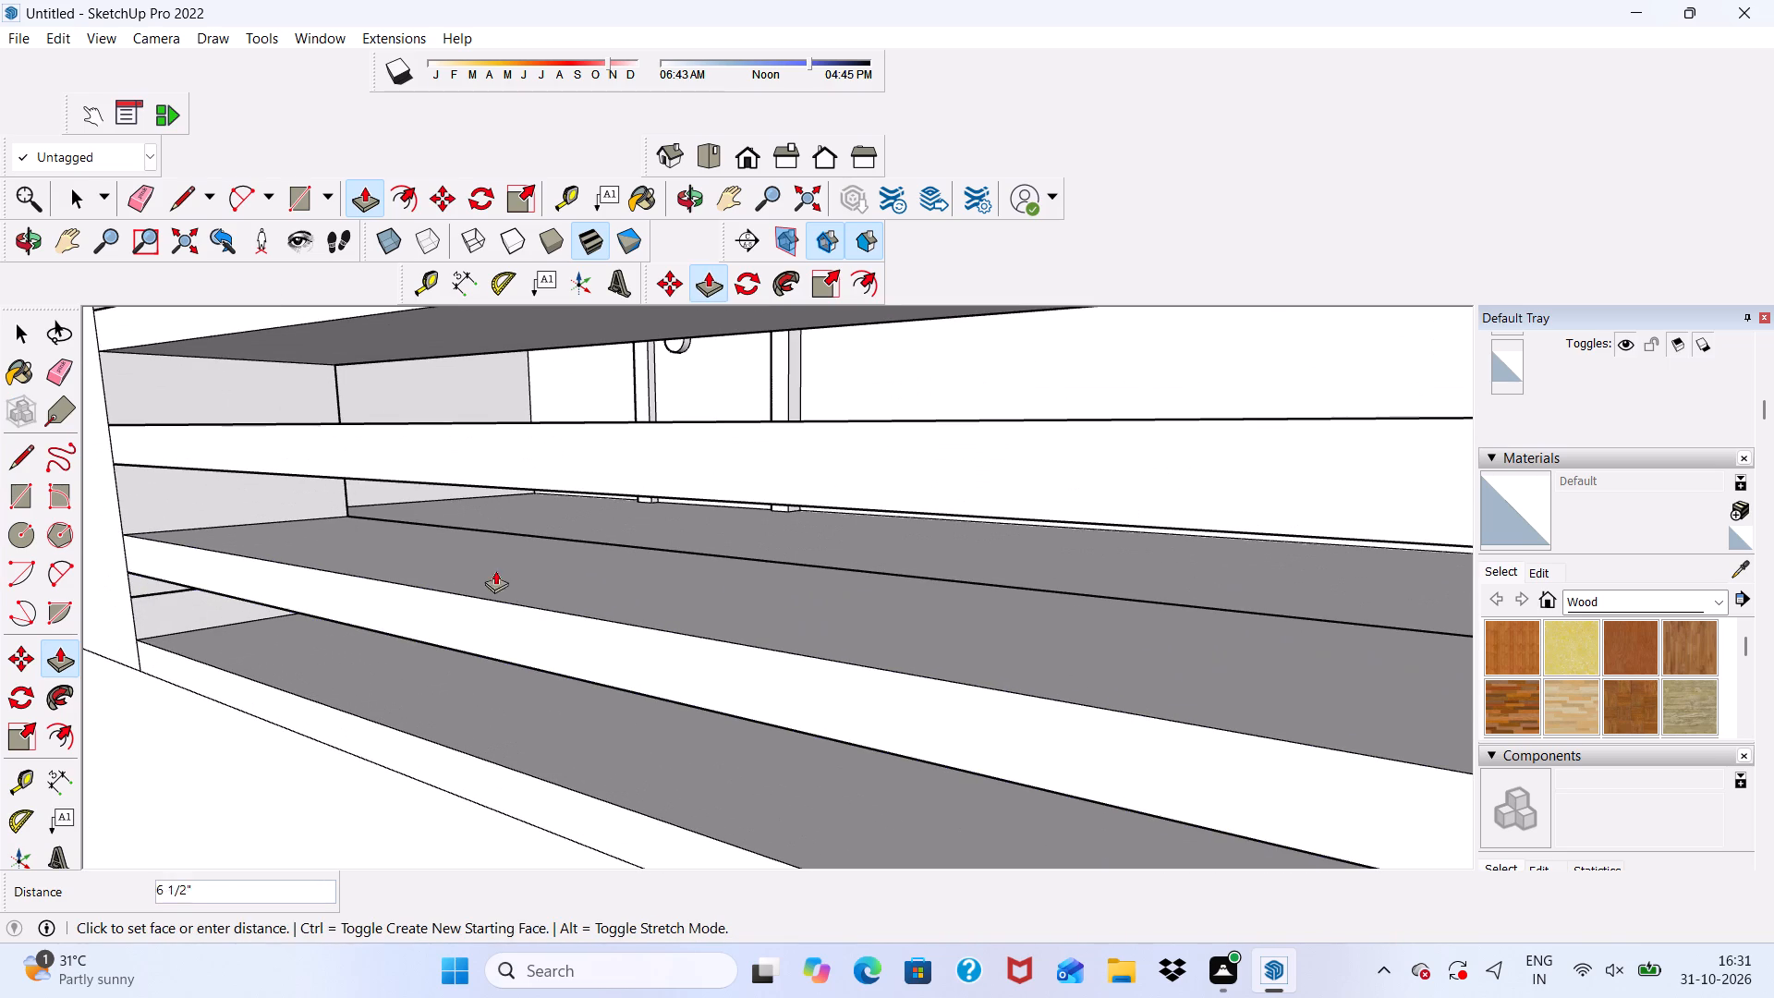
{"action": "left_click", "coordinate": [659, 542]}
Examine the right panel's row of cut slat openings from the front and from below.
{"action": "scroll", "coordinate": [555, 567], "scroll_direction": "down", "scroll_amount": 4}
{"action": "middle_click_drag", "start_coordinate": [496, 637], "coordinate": [694, 493]}
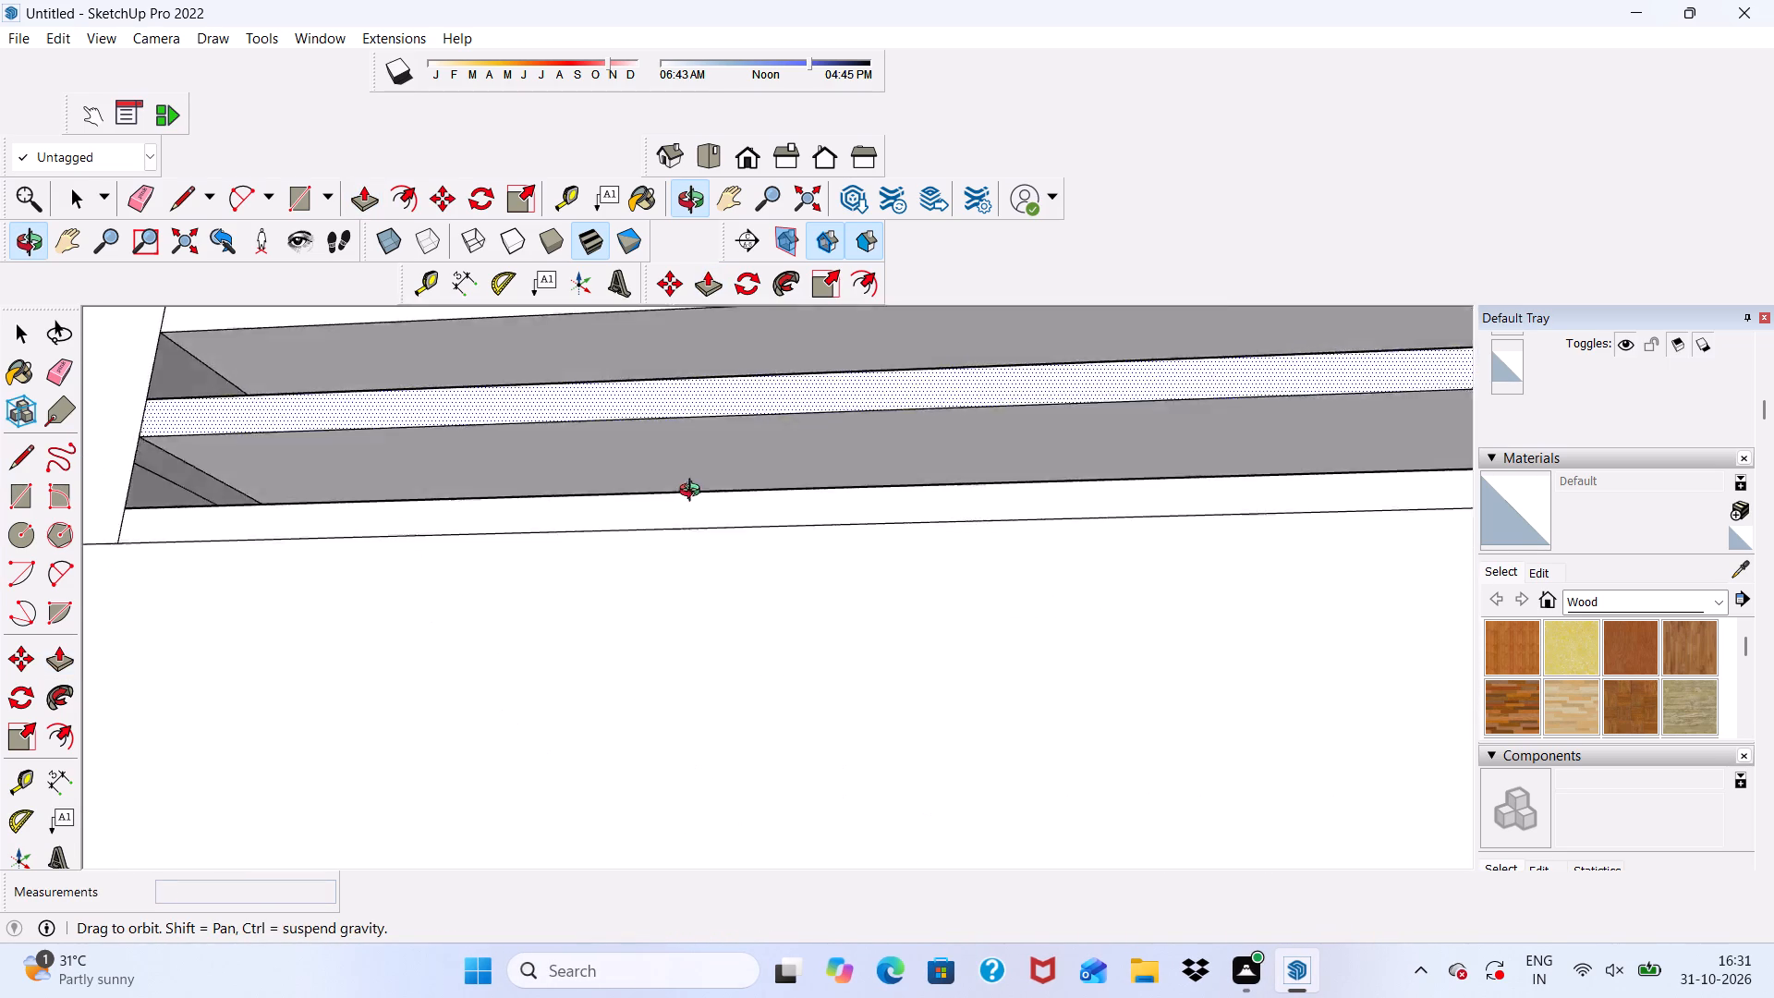
{"action": "middle_click_drag", "start_coordinate": [694, 493], "coordinate": [717, 557]}
{"action": "scroll", "coordinate": [717, 566], "scroll_direction": "down", "scroll_amount": 17}
{"action": "scroll", "coordinate": [713, 376], "scroll_direction": "up", "scroll_amount": 5}
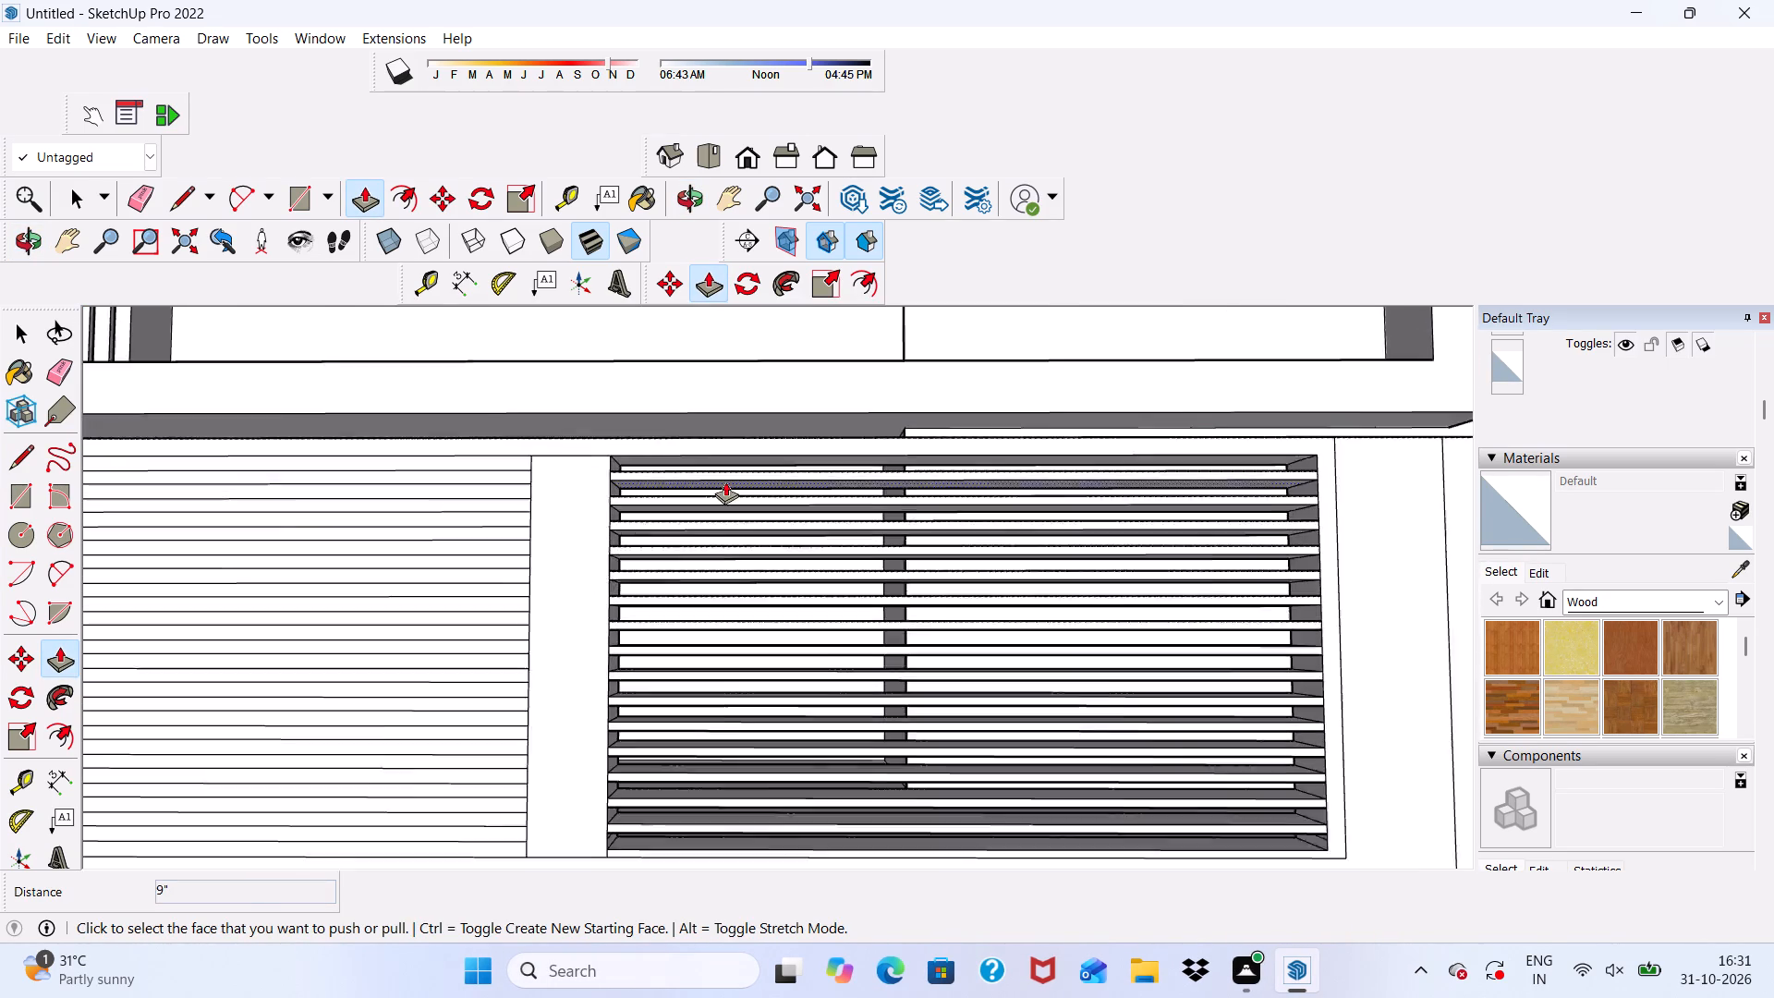
{"action": "scroll", "coordinate": [725, 481], "scroll_direction": "up", "scroll_amount": 2}
{"action": "scroll", "coordinate": [725, 481], "scroll_direction": "down", "scroll_amount": 4}
{"action": "middle_click_drag", "start_coordinate": [720, 509], "coordinate": [651, 570]}
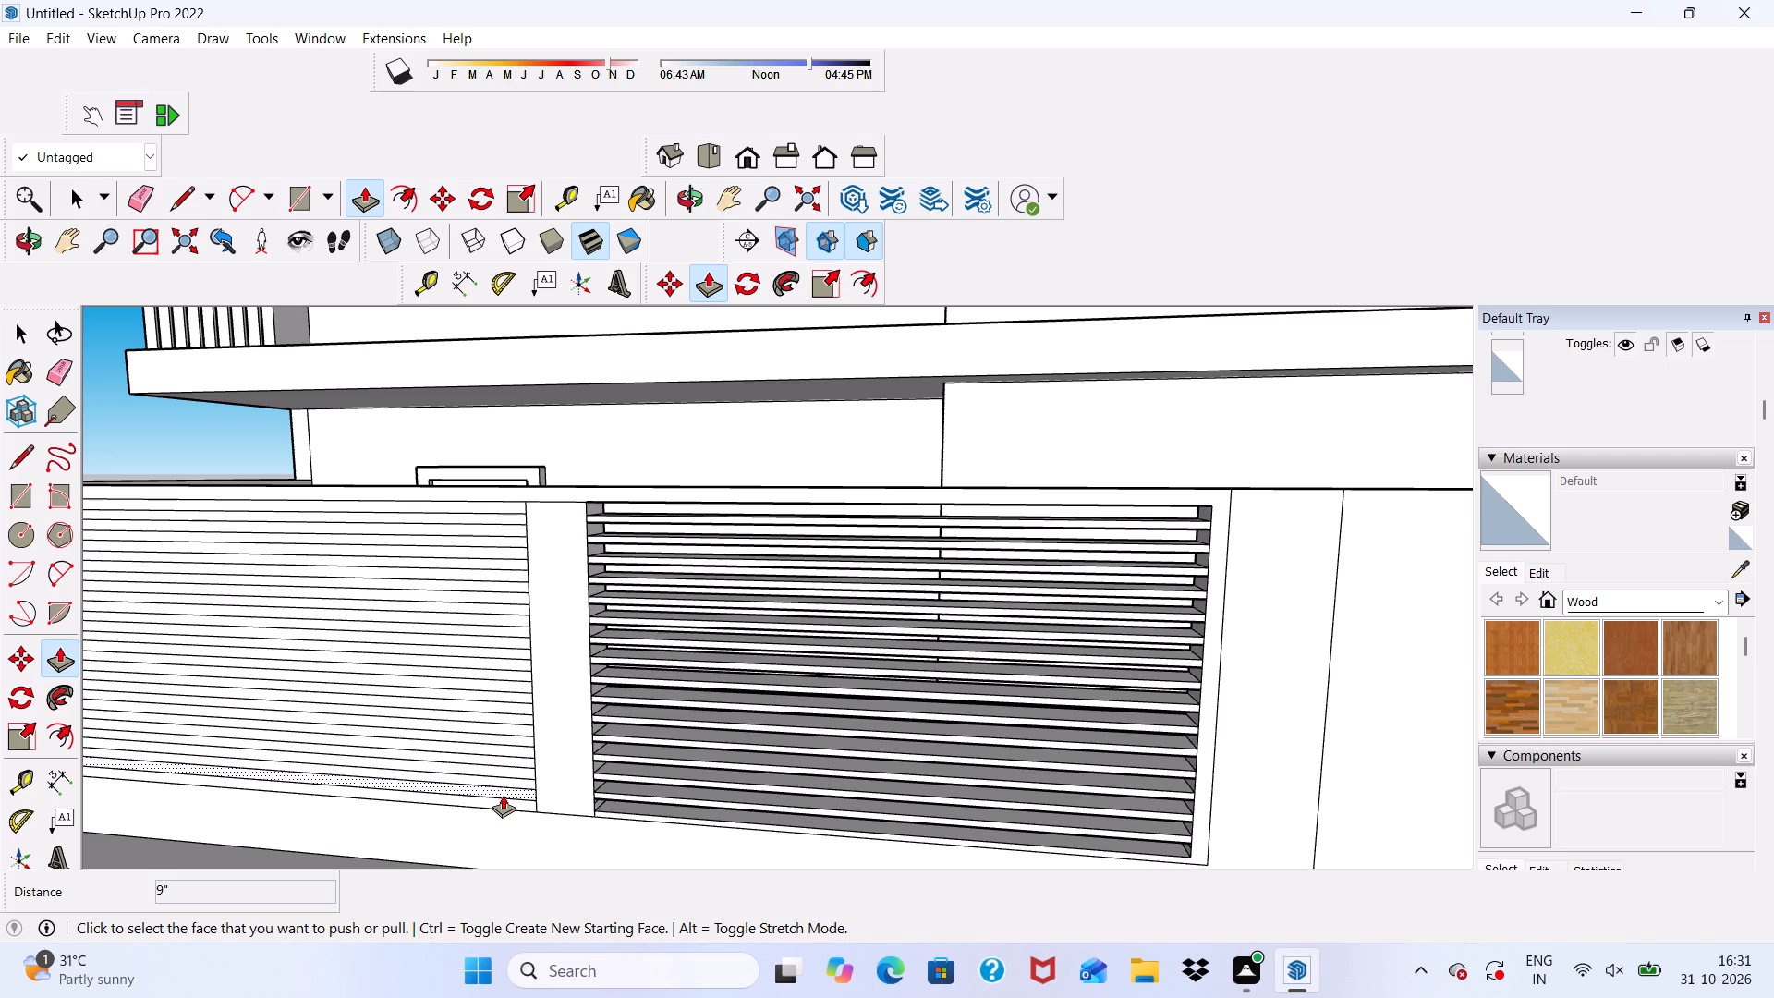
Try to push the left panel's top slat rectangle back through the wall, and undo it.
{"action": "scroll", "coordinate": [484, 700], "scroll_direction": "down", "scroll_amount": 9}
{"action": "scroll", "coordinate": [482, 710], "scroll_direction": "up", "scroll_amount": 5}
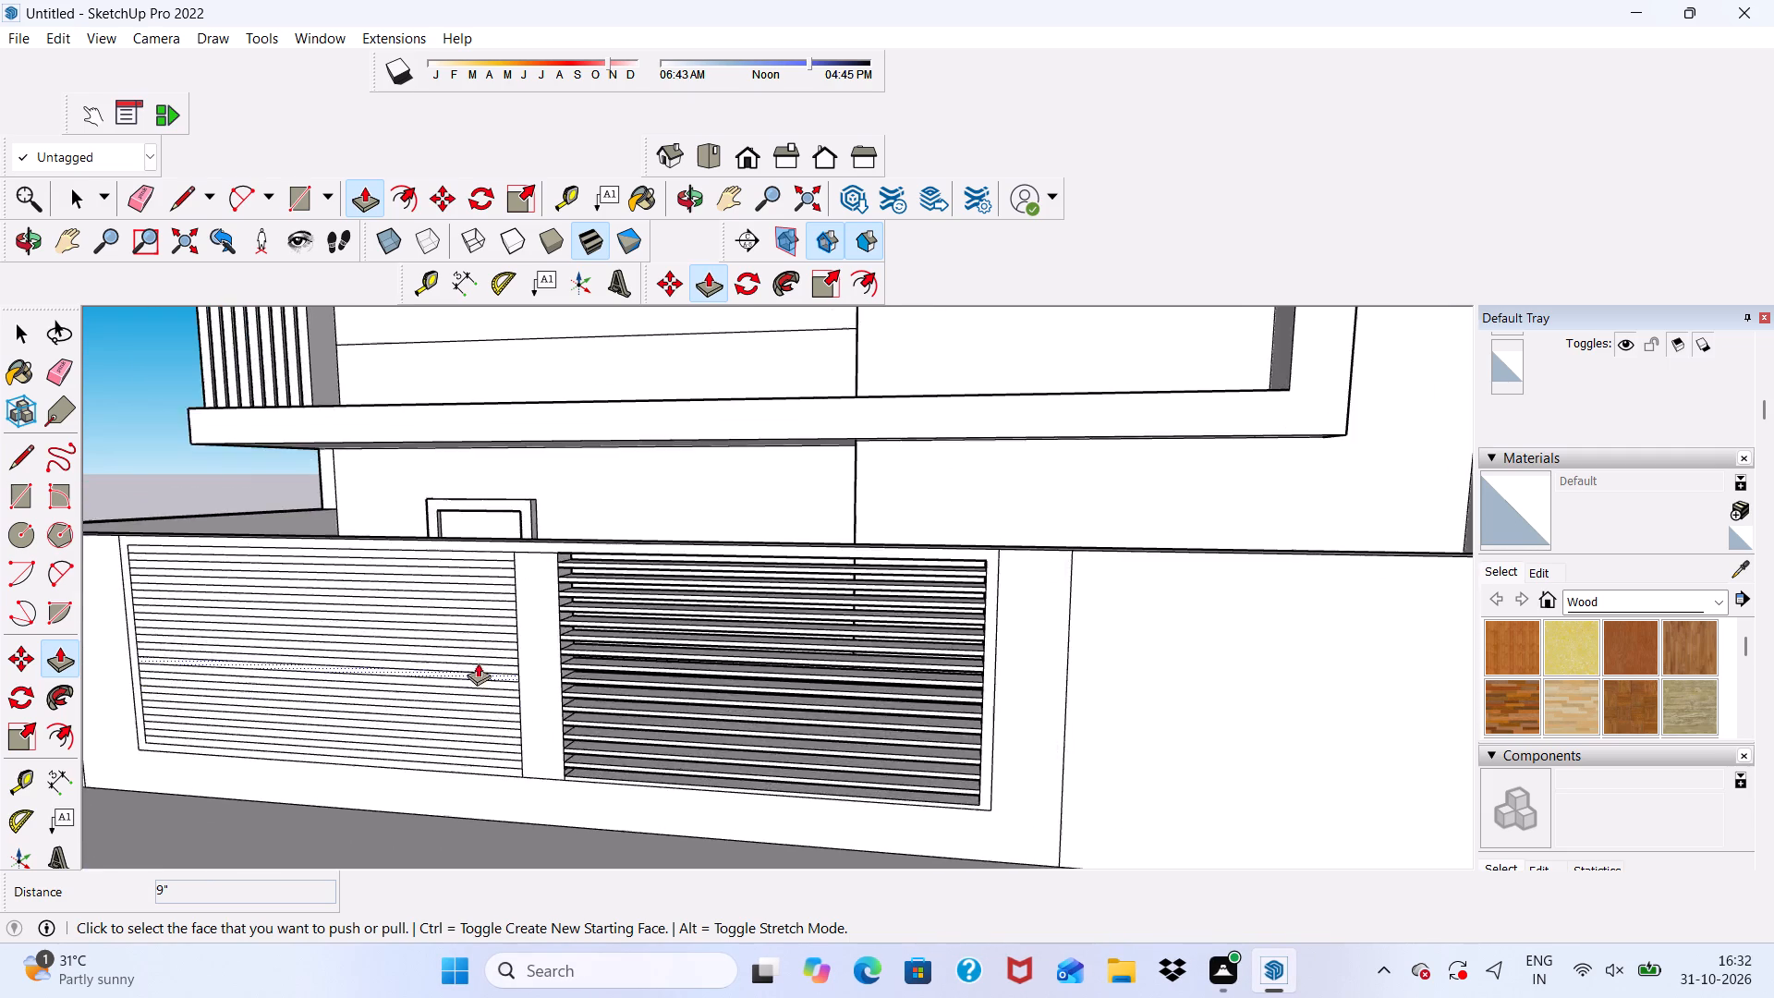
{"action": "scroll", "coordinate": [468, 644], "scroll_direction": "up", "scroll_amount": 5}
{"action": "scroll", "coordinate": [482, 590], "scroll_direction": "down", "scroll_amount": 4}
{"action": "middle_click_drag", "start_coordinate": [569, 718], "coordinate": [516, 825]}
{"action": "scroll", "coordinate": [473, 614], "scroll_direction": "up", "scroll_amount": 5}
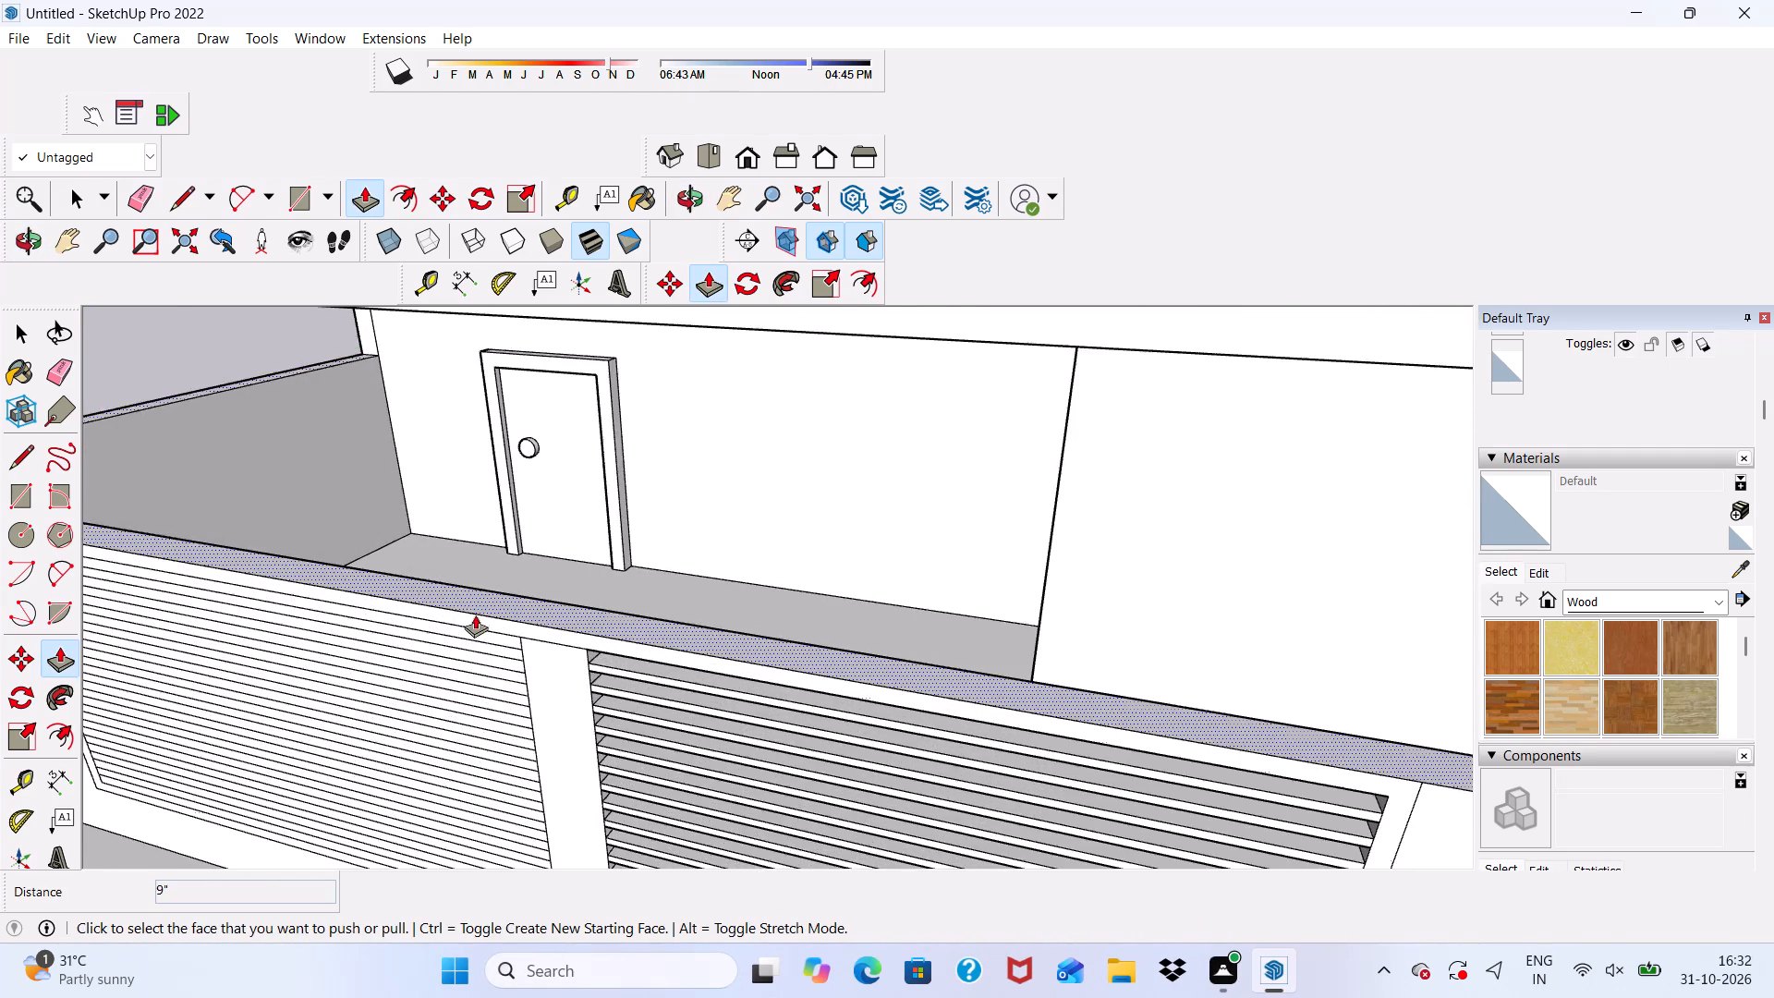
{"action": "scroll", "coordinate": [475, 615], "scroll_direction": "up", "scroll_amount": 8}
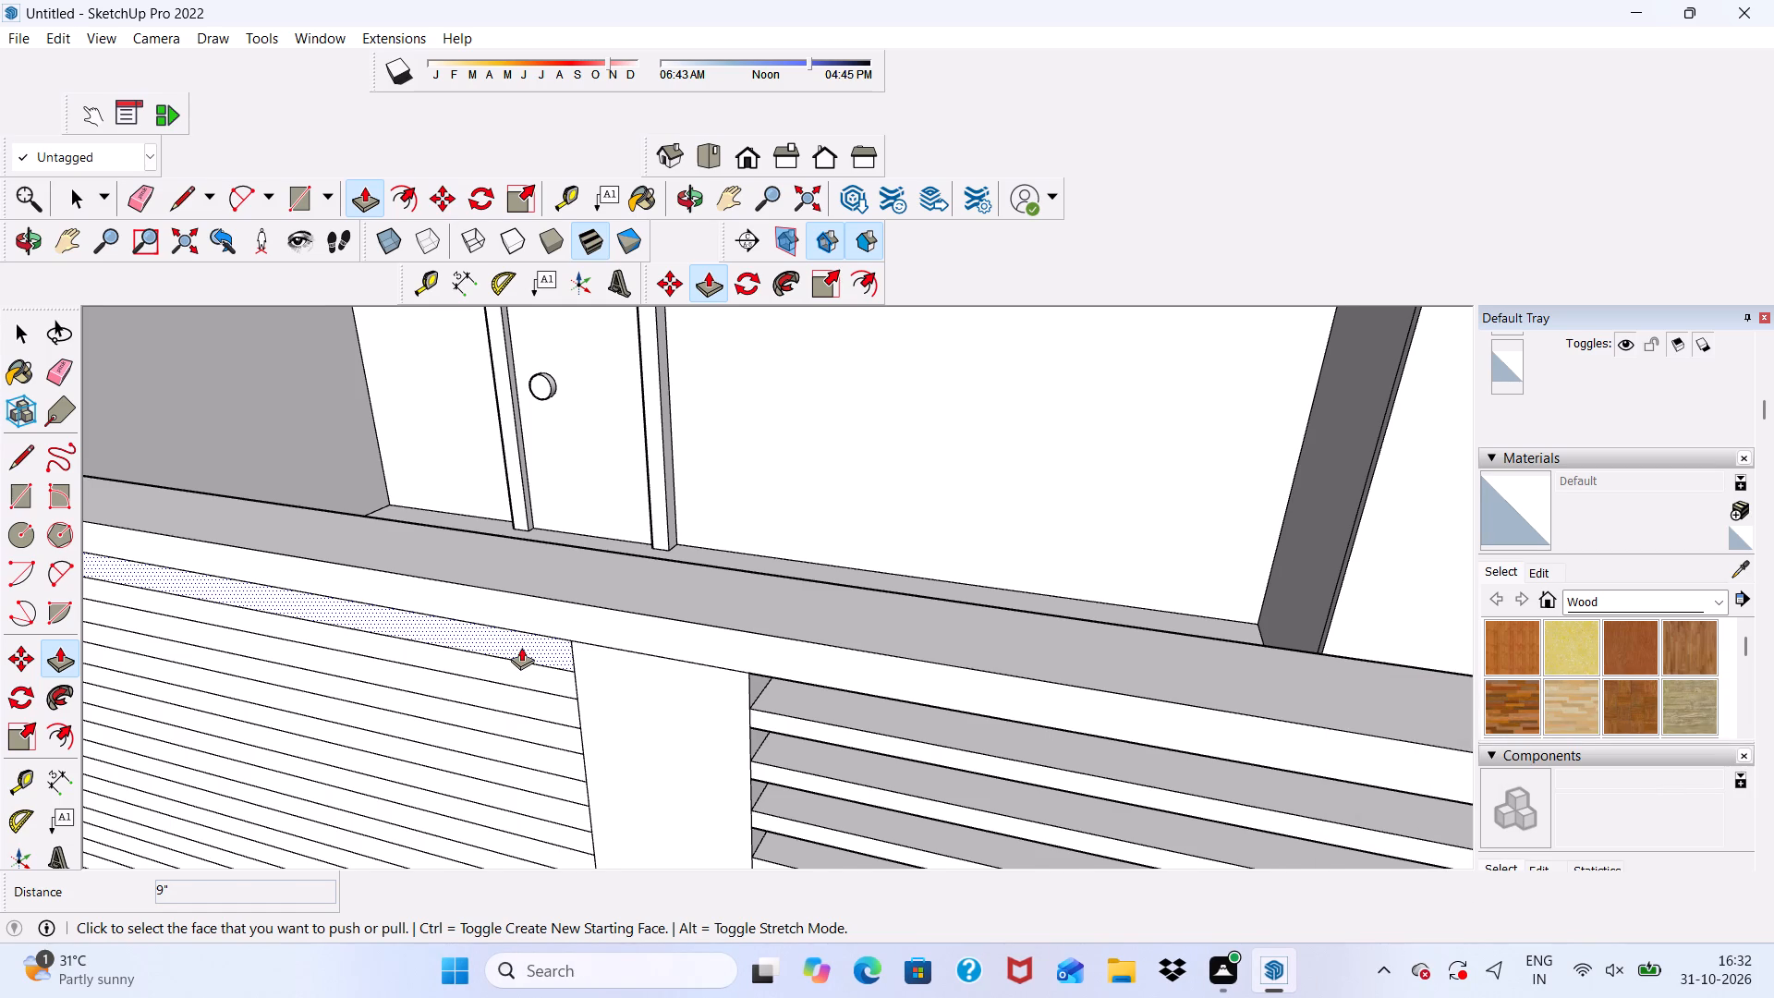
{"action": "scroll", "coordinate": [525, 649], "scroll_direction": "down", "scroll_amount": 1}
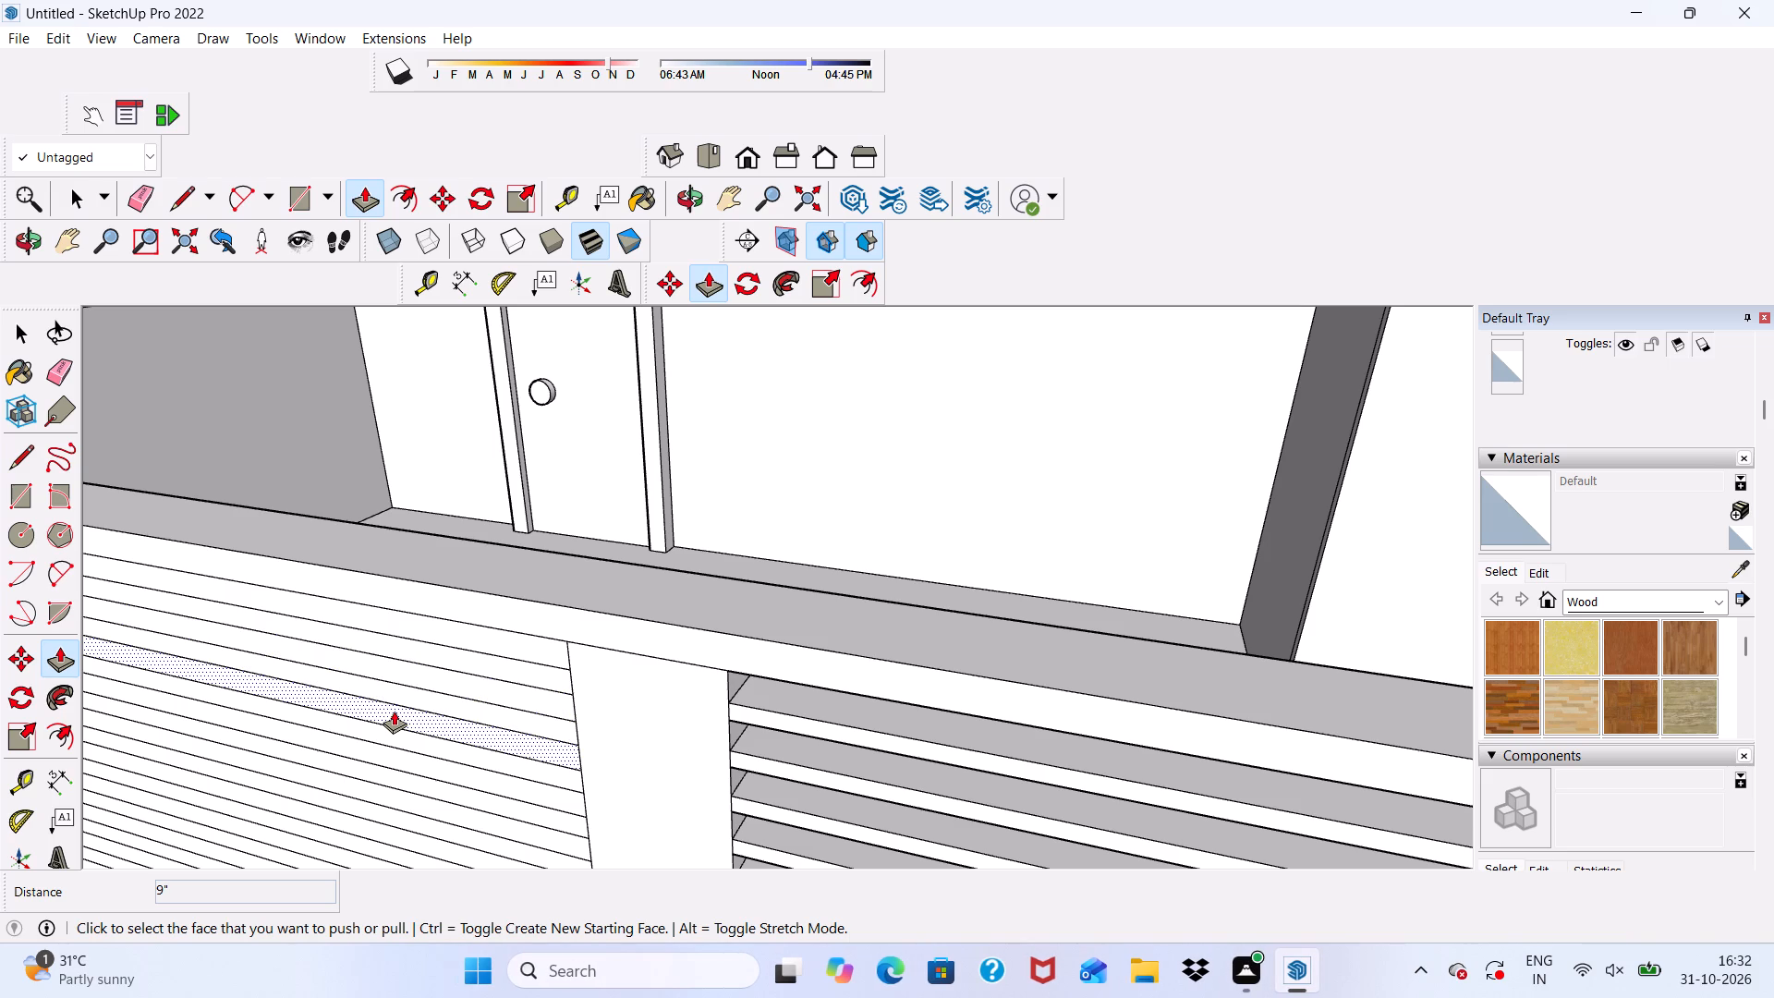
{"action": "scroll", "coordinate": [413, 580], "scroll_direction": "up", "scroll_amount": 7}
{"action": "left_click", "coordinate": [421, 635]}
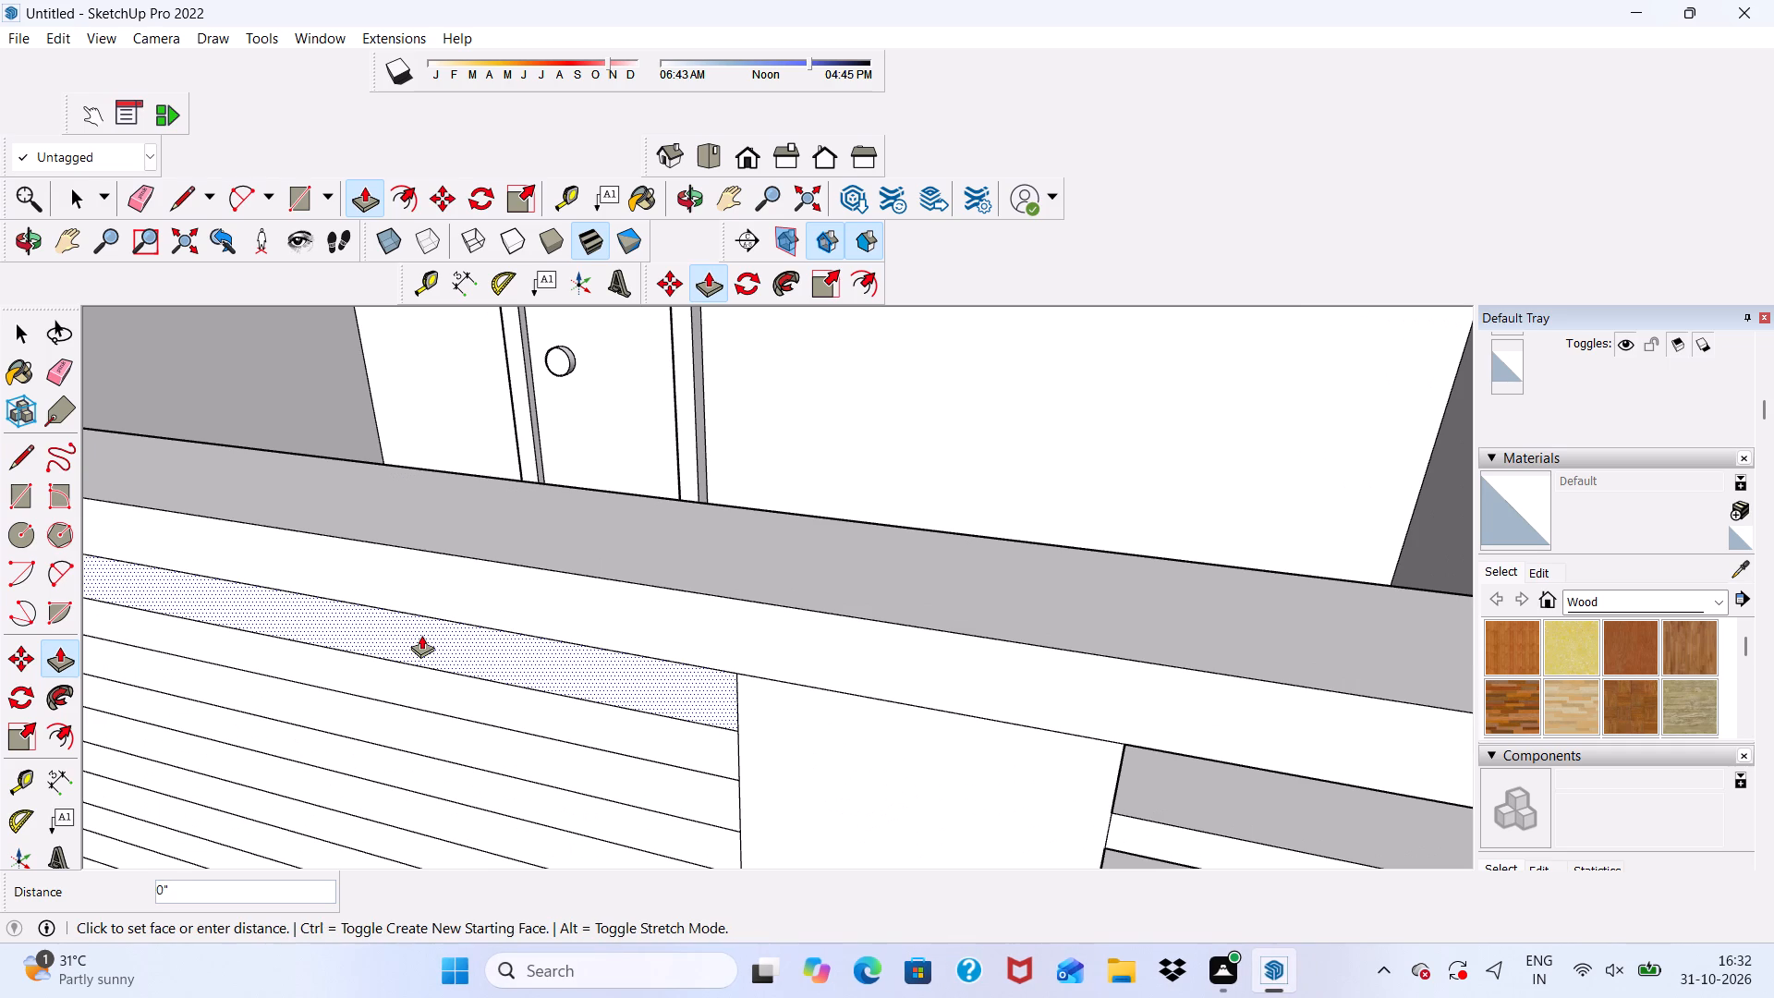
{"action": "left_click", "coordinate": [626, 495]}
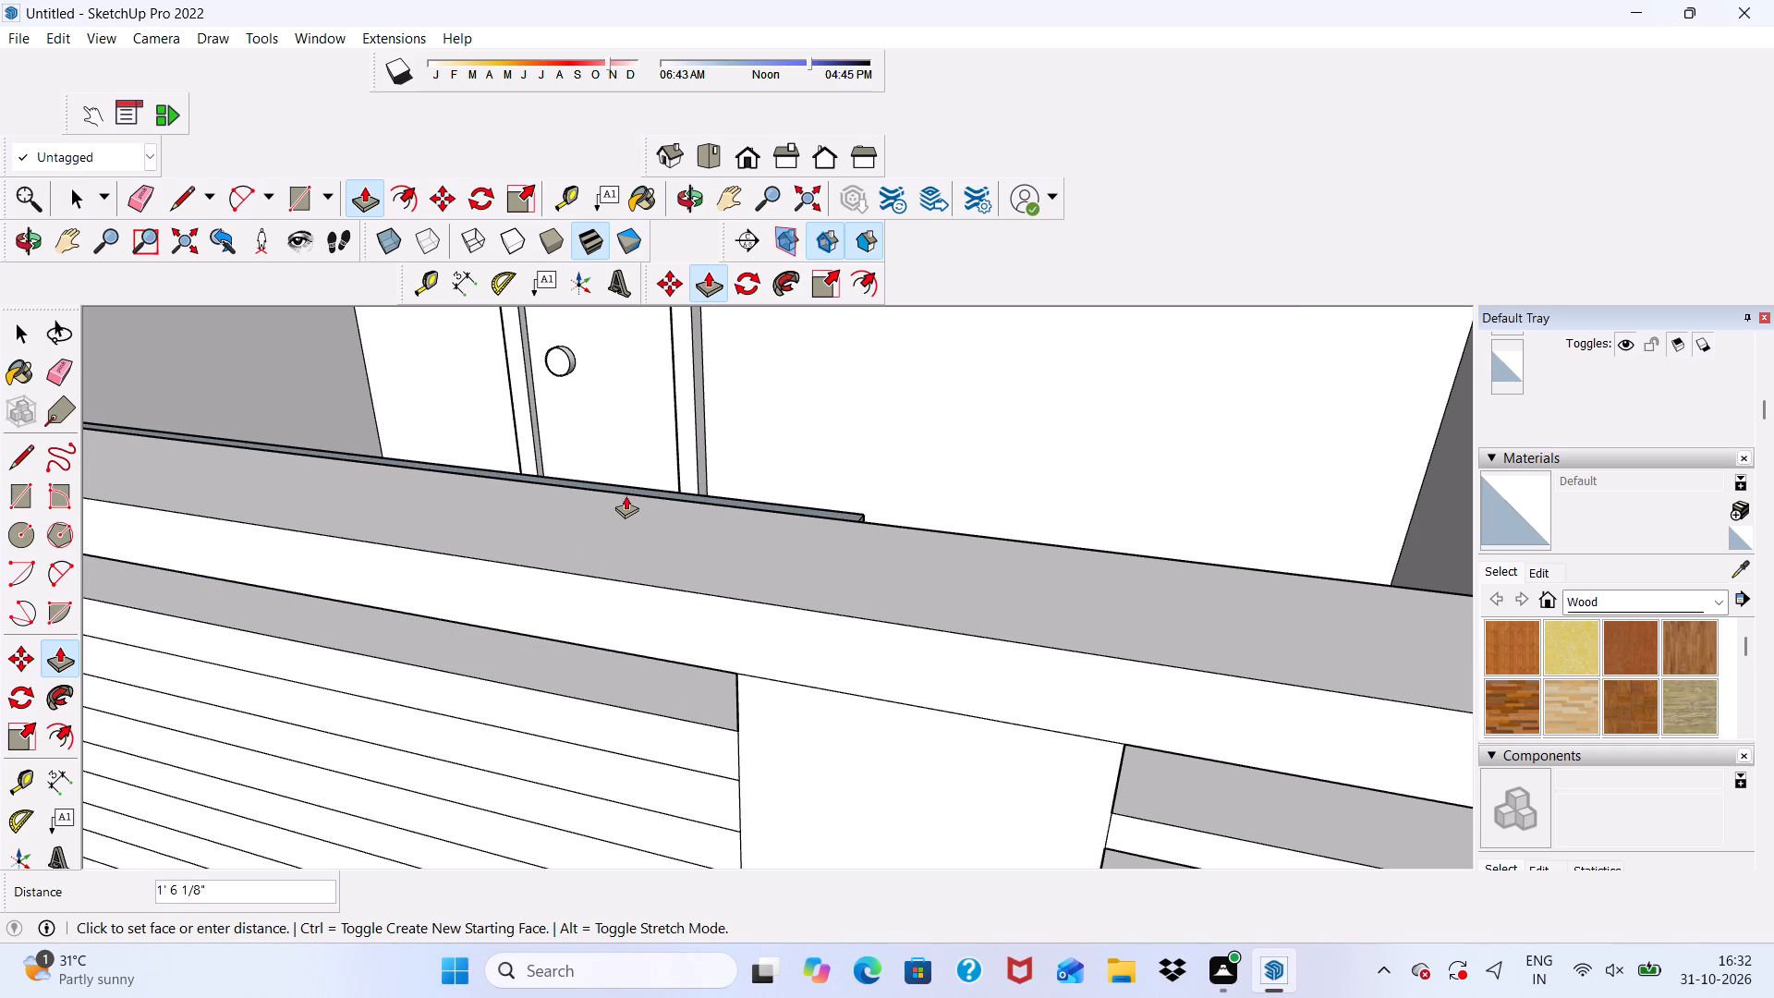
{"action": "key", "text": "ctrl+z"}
Push the left panel's top slat rectangle 9" back to the wall's rear edge.
{"action": "scroll", "coordinate": [598, 611], "scroll_direction": "up", "scroll_amount": 2}
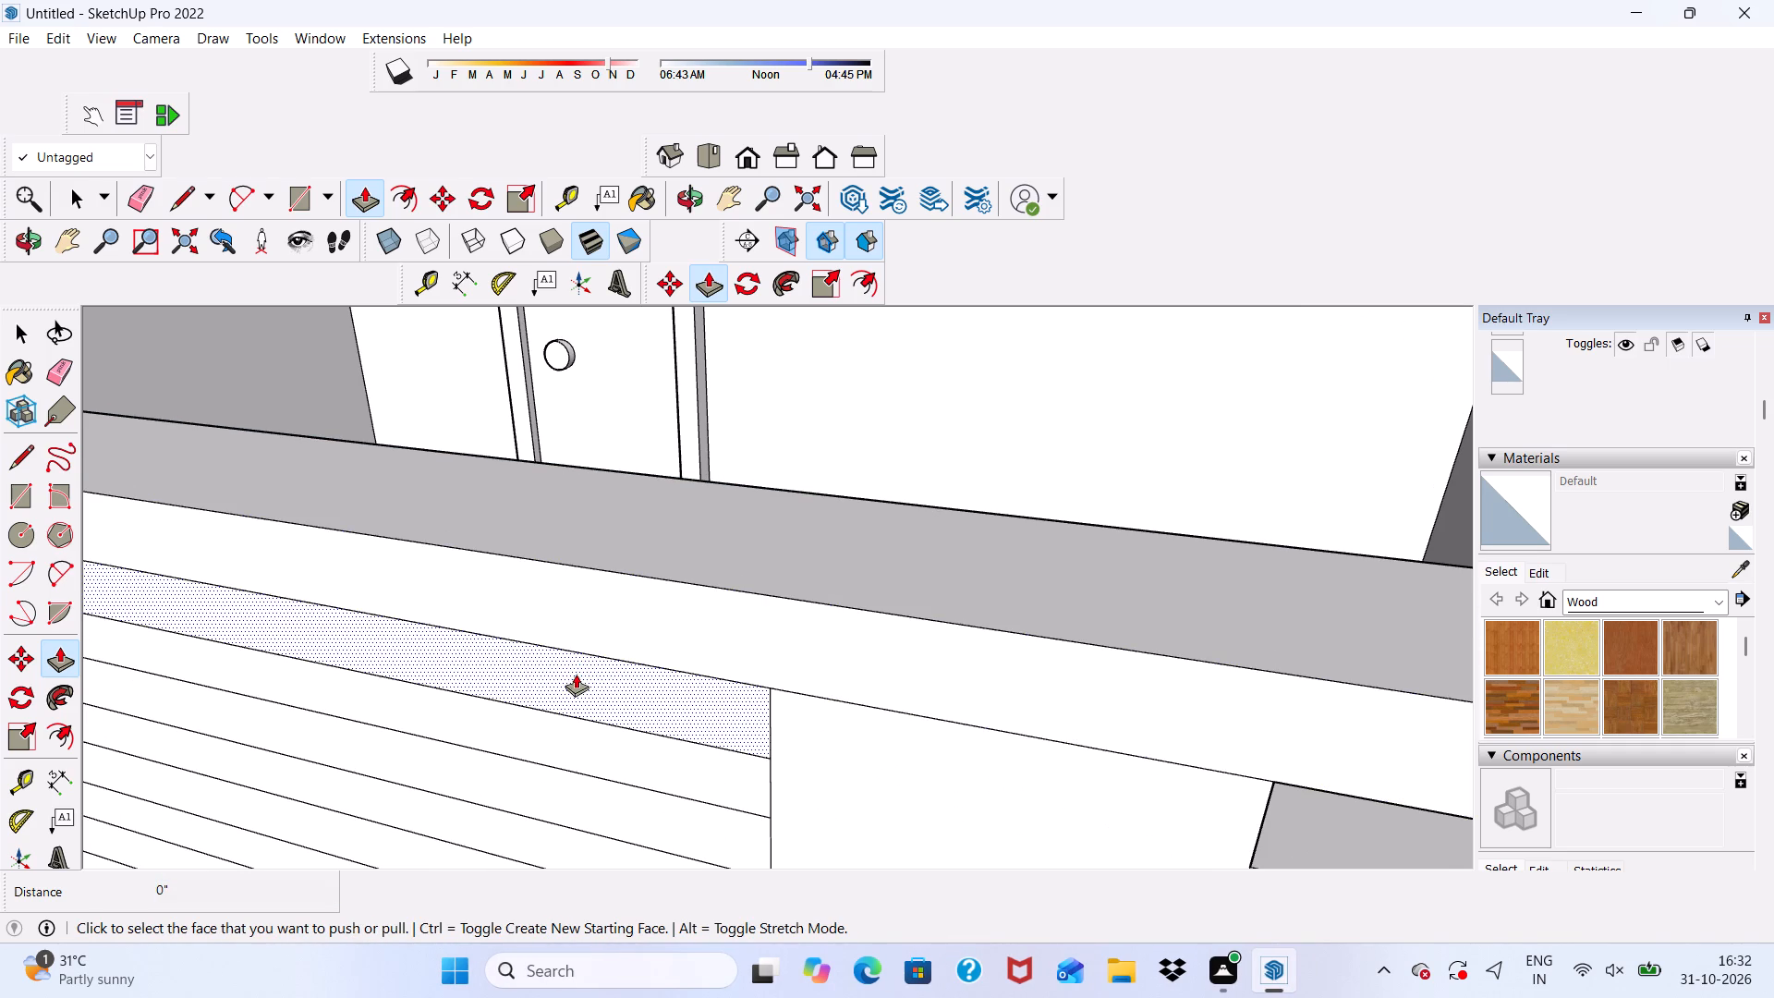
{"action": "left_click", "coordinate": [576, 674]}
{"action": "left_click", "coordinate": [682, 474]}
{"action": "scroll", "coordinate": [633, 491], "scroll_direction": "down", "scroll_amount": 4}
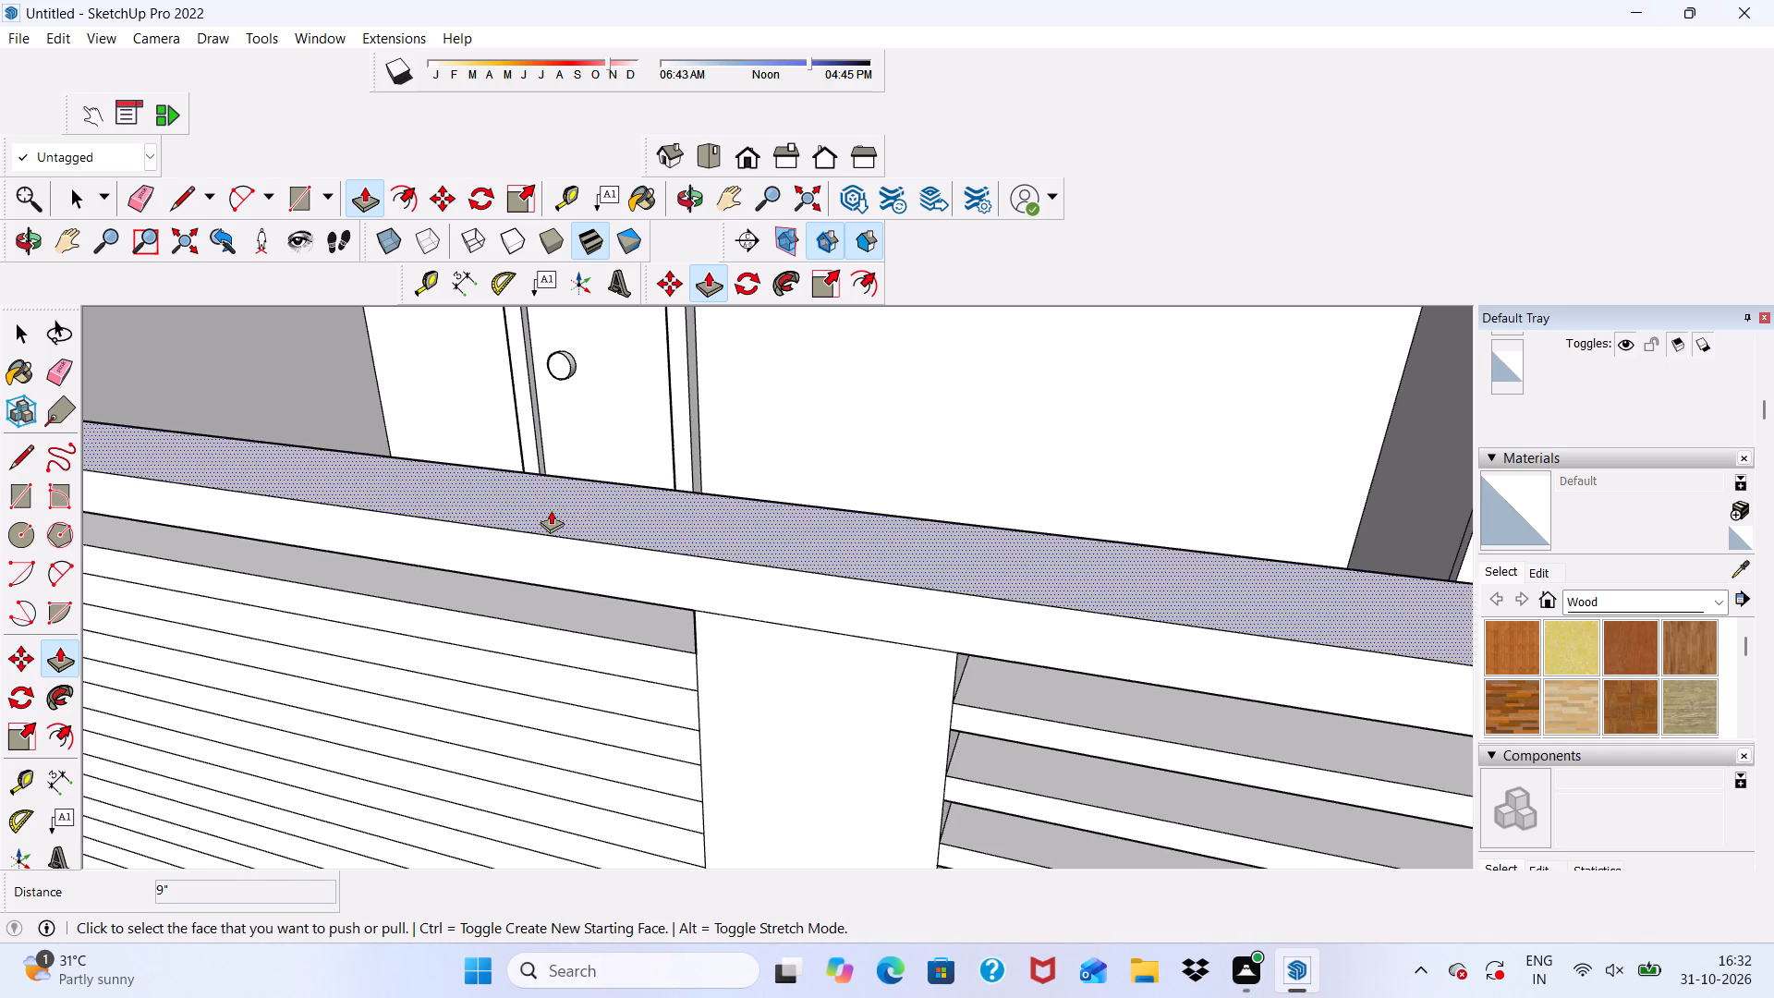
{"action": "scroll", "coordinate": [551, 510], "scroll_direction": "down", "scroll_amount": 2}
{"action": "middle_click_drag", "start_coordinate": [528, 576], "coordinate": [403, 527]}
{"action": "scroll", "coordinate": [447, 528], "scroll_direction": "down", "scroll_amount": 2}
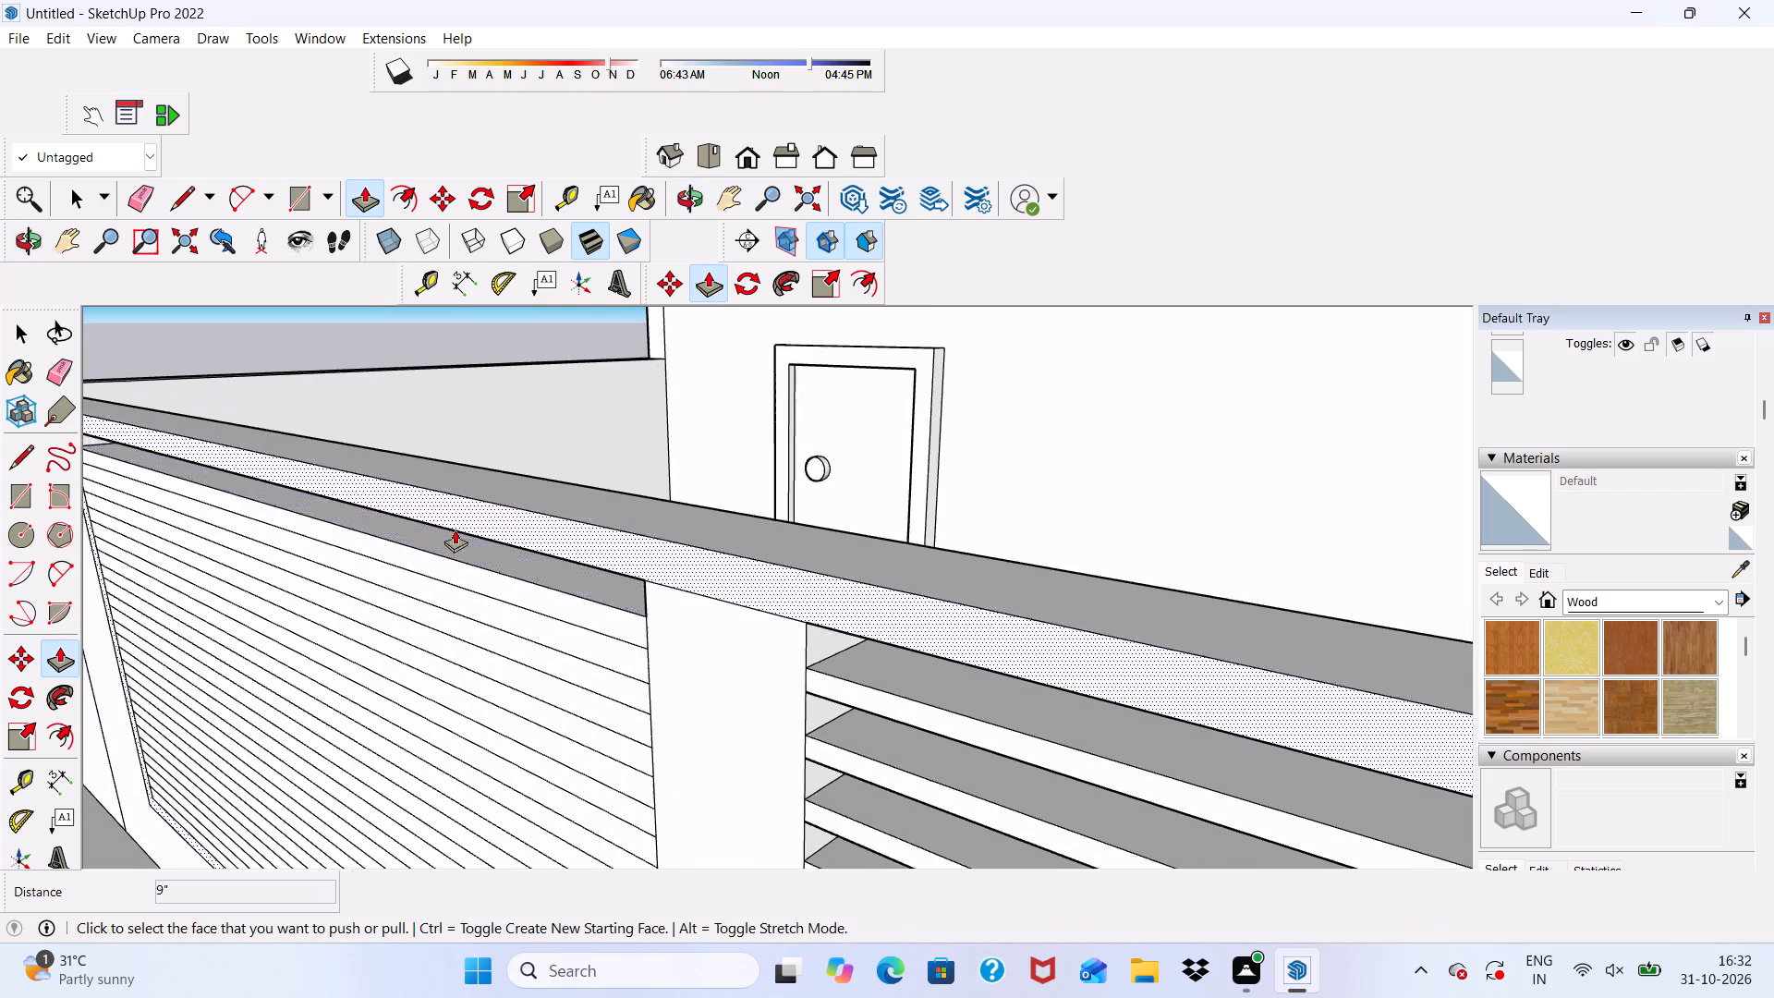
Push the next two slat rectangles below the left panel's top opening 9" back to the wall's rear edge.
{"action": "scroll", "coordinate": [455, 529], "scroll_direction": "down", "scroll_amount": 2}
{"action": "scroll", "coordinate": [572, 626], "scroll_direction": "up", "scroll_amount": 5}
{"action": "left_click", "coordinate": [559, 610]}
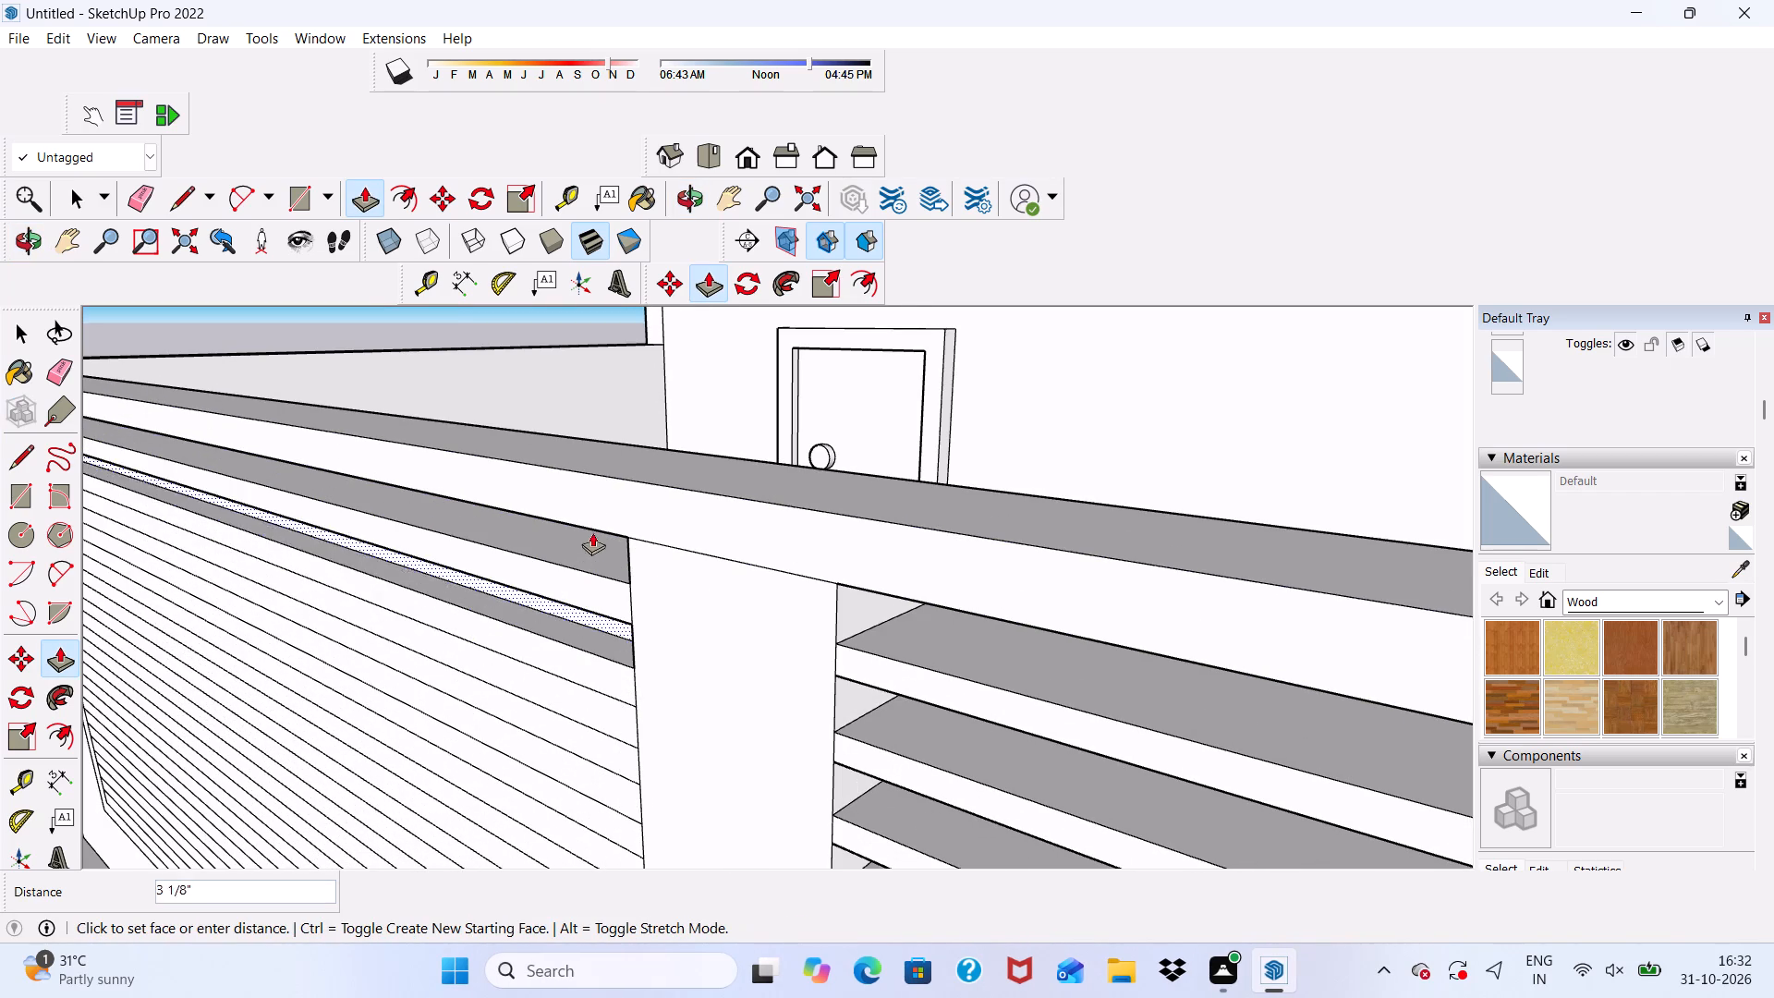
{"action": "left_click", "coordinate": [674, 452]}
{"action": "scroll", "coordinate": [555, 688], "scroll_direction": "up", "scroll_amount": 1}
{"action": "left_click", "coordinate": [552, 687]}
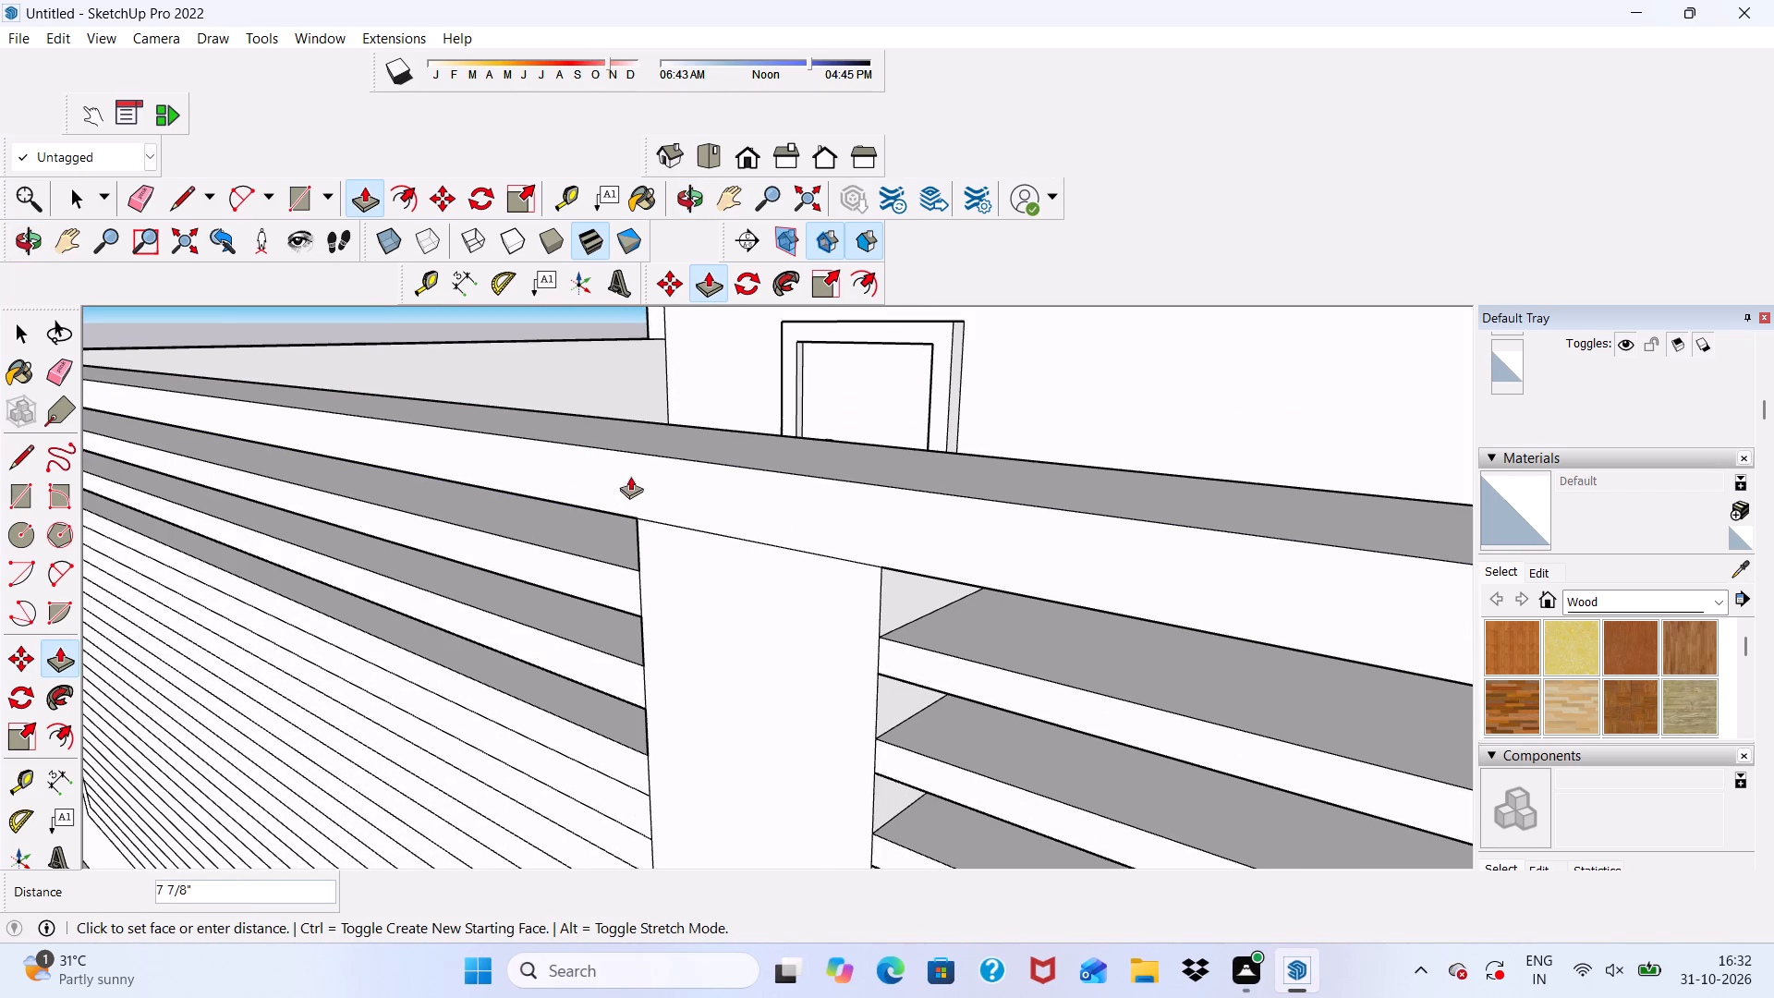
{"action": "left_click", "coordinate": [693, 426]}
Push the left panel's fourth slat rectangle from the top 9" back to the wall's rear edge.
{"action": "scroll", "coordinate": [657, 490], "scroll_direction": "down", "scroll_amount": 5}
{"action": "scroll", "coordinate": [566, 690], "scroll_direction": "up", "scroll_amount": 5}
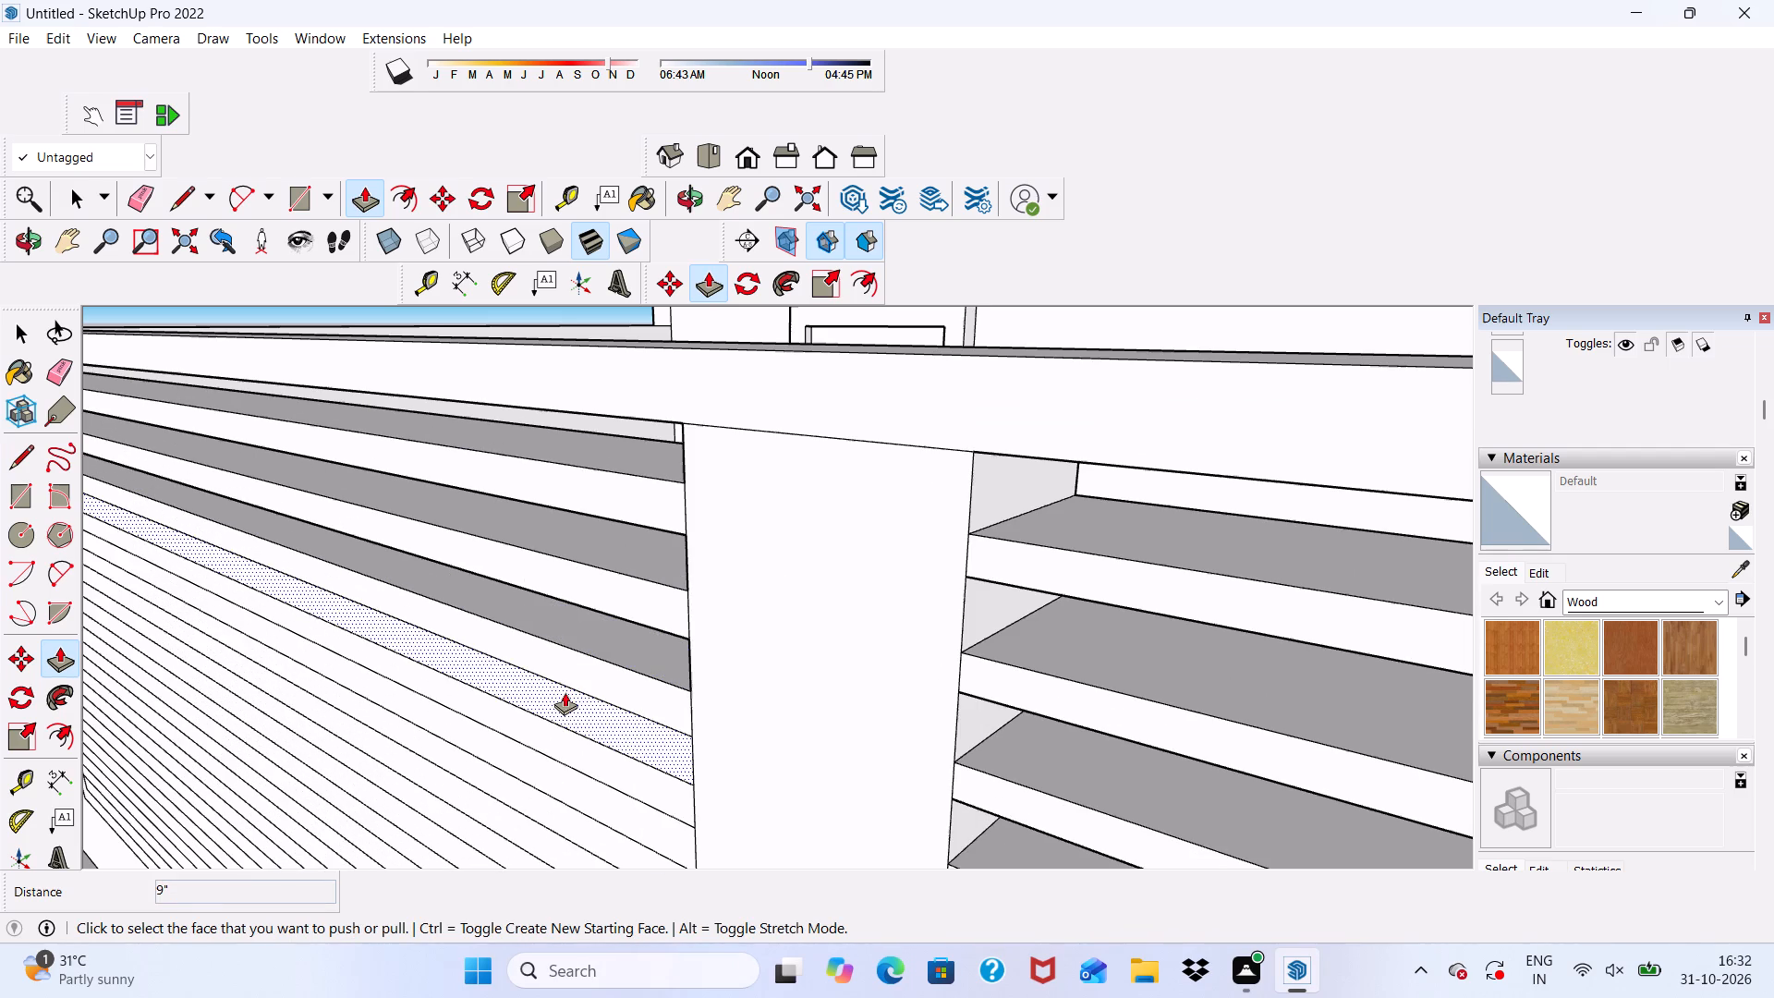
{"action": "left_click", "coordinate": [561, 697]}
{"action": "scroll", "coordinate": [629, 447], "scroll_direction": "up", "scroll_amount": 4}
{"action": "left_click", "coordinate": [630, 432]}
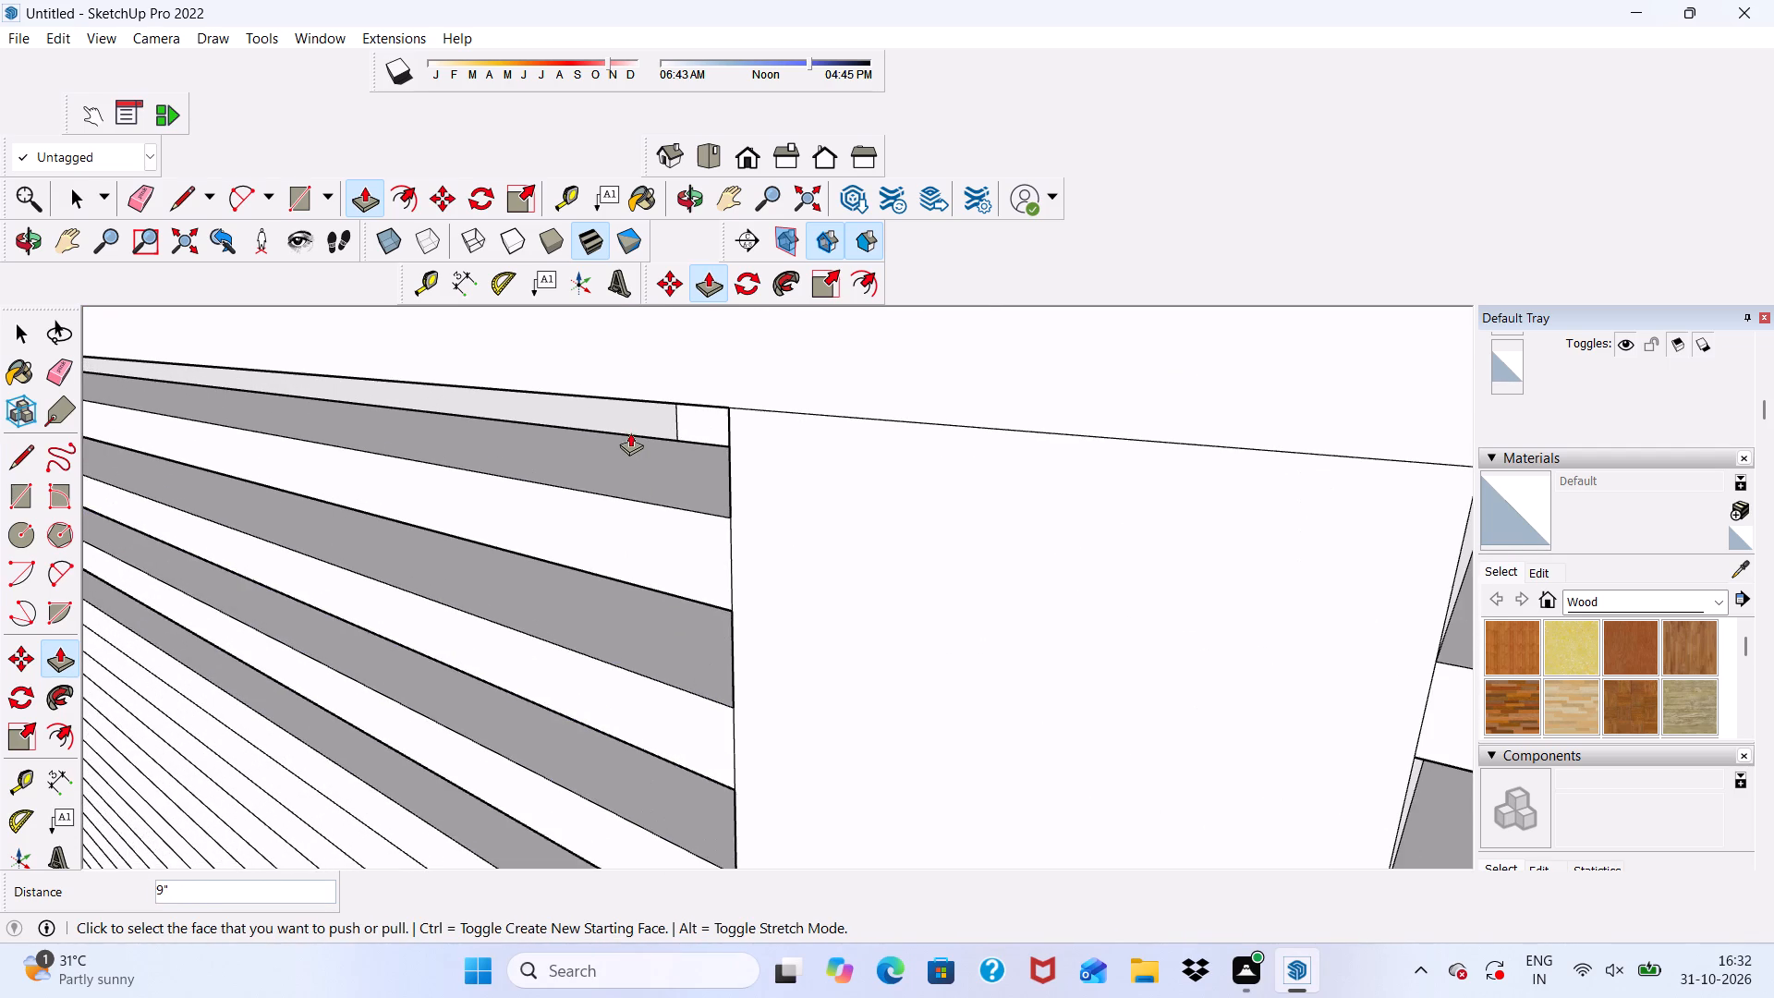
Push the left panel's fifth slat rectangle from the top 9" back through the wall.
{"action": "scroll", "coordinate": [630, 438], "scroll_direction": "down", "scroll_amount": 10}
{"action": "scroll", "coordinate": [286, 615], "scroll_direction": "up", "scroll_amount": 5}
{"action": "scroll", "coordinate": [388, 634], "scroll_direction": "up", "scroll_amount": 2}
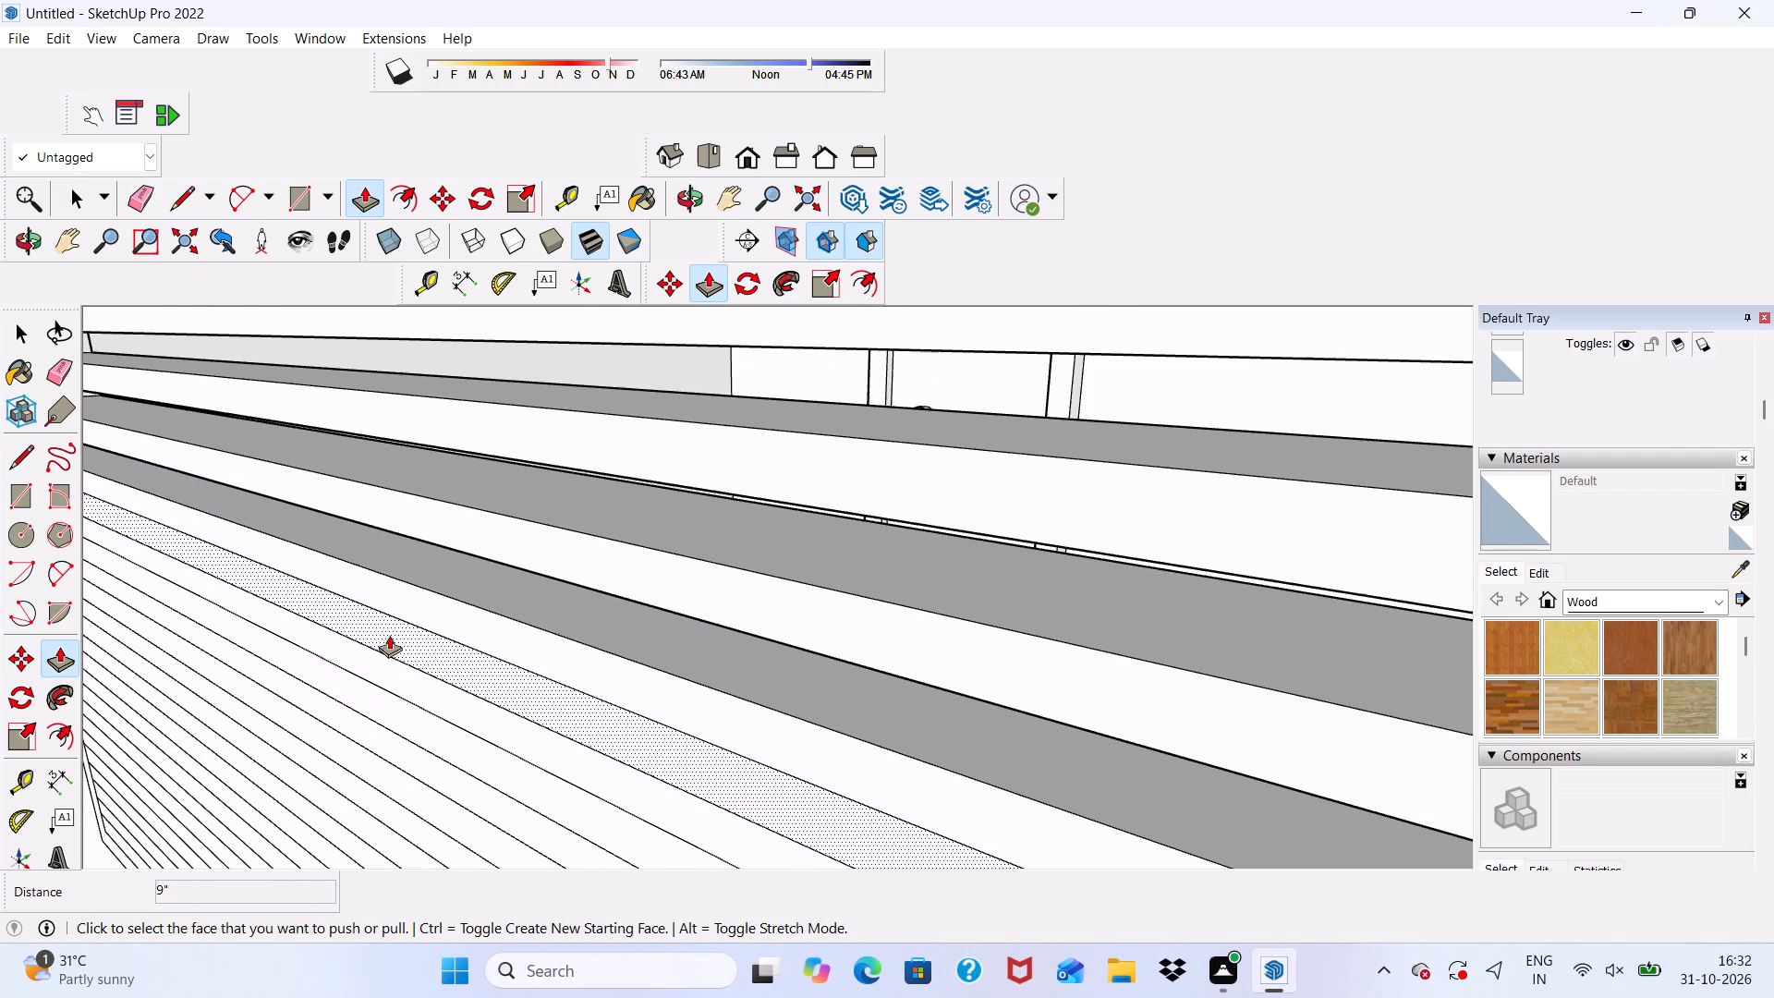
{"action": "left_click", "coordinate": [404, 645]}
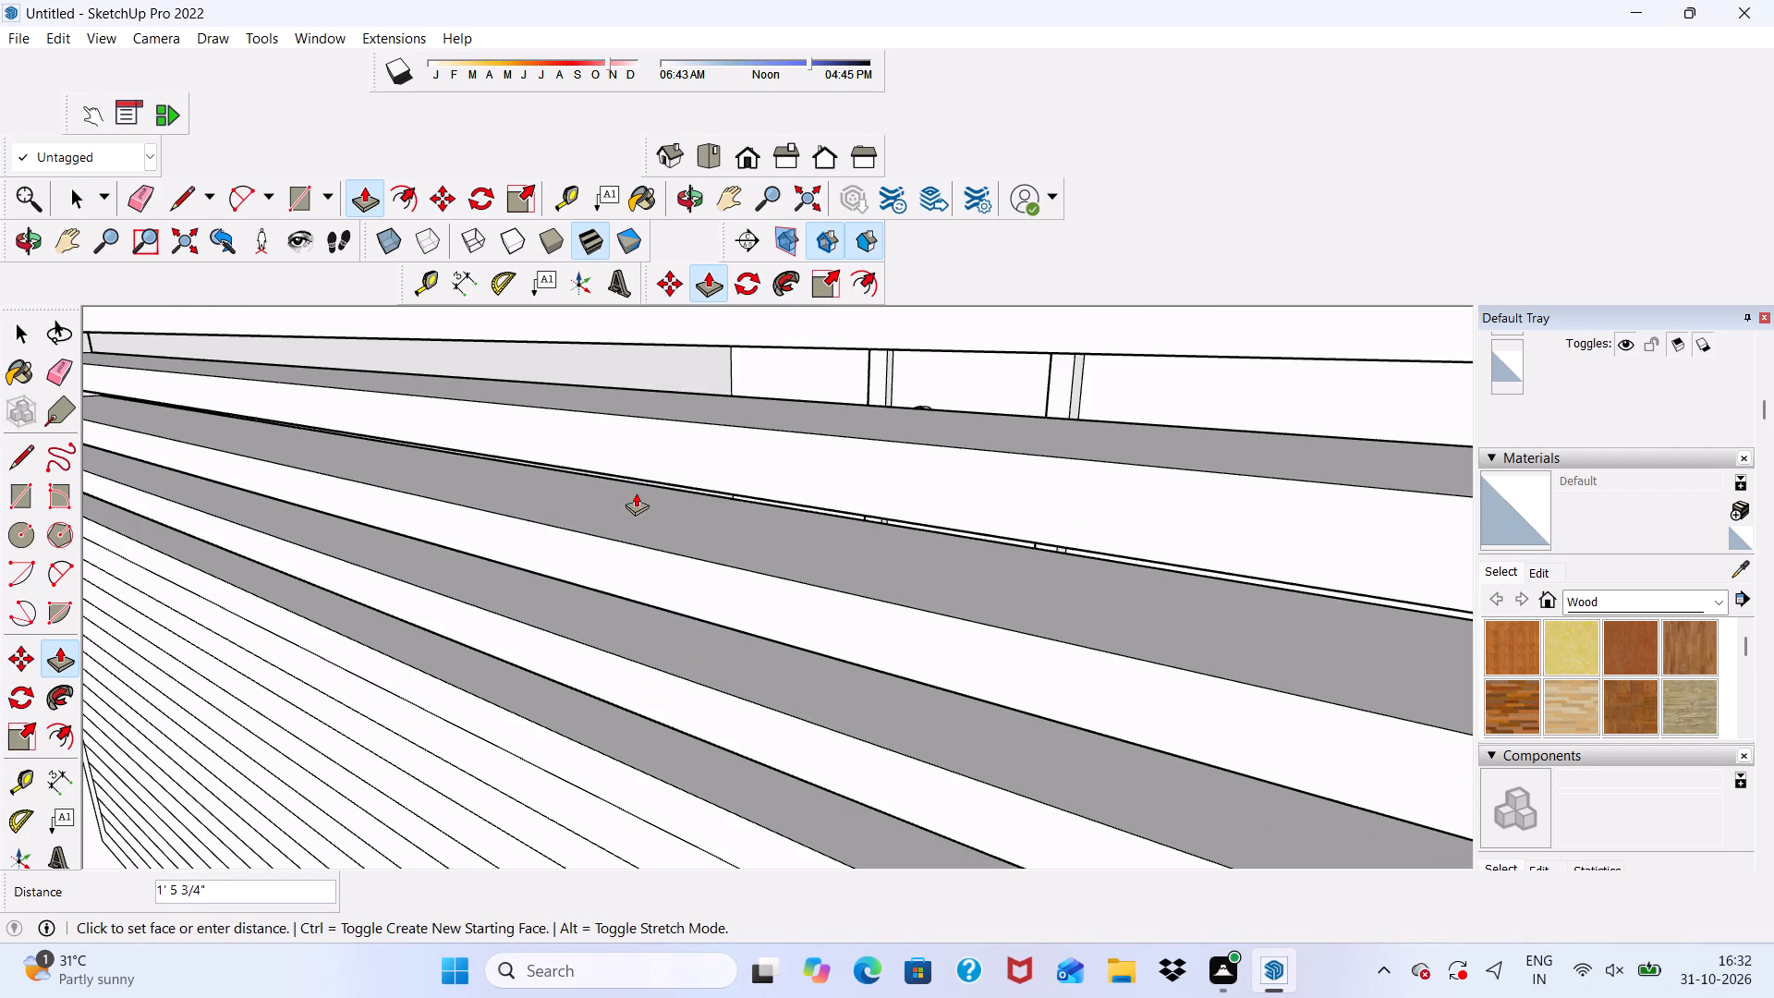
{"action": "scroll", "coordinate": [662, 493], "scroll_direction": "up", "scroll_amount": 3}
{"action": "left_click", "coordinate": [663, 493]}
Push the next alternate slat rectangle below the left panel's five openings 9" back through the wall.
{"action": "scroll", "coordinate": [593, 376], "scroll_direction": "down", "scroll_amount": 3}
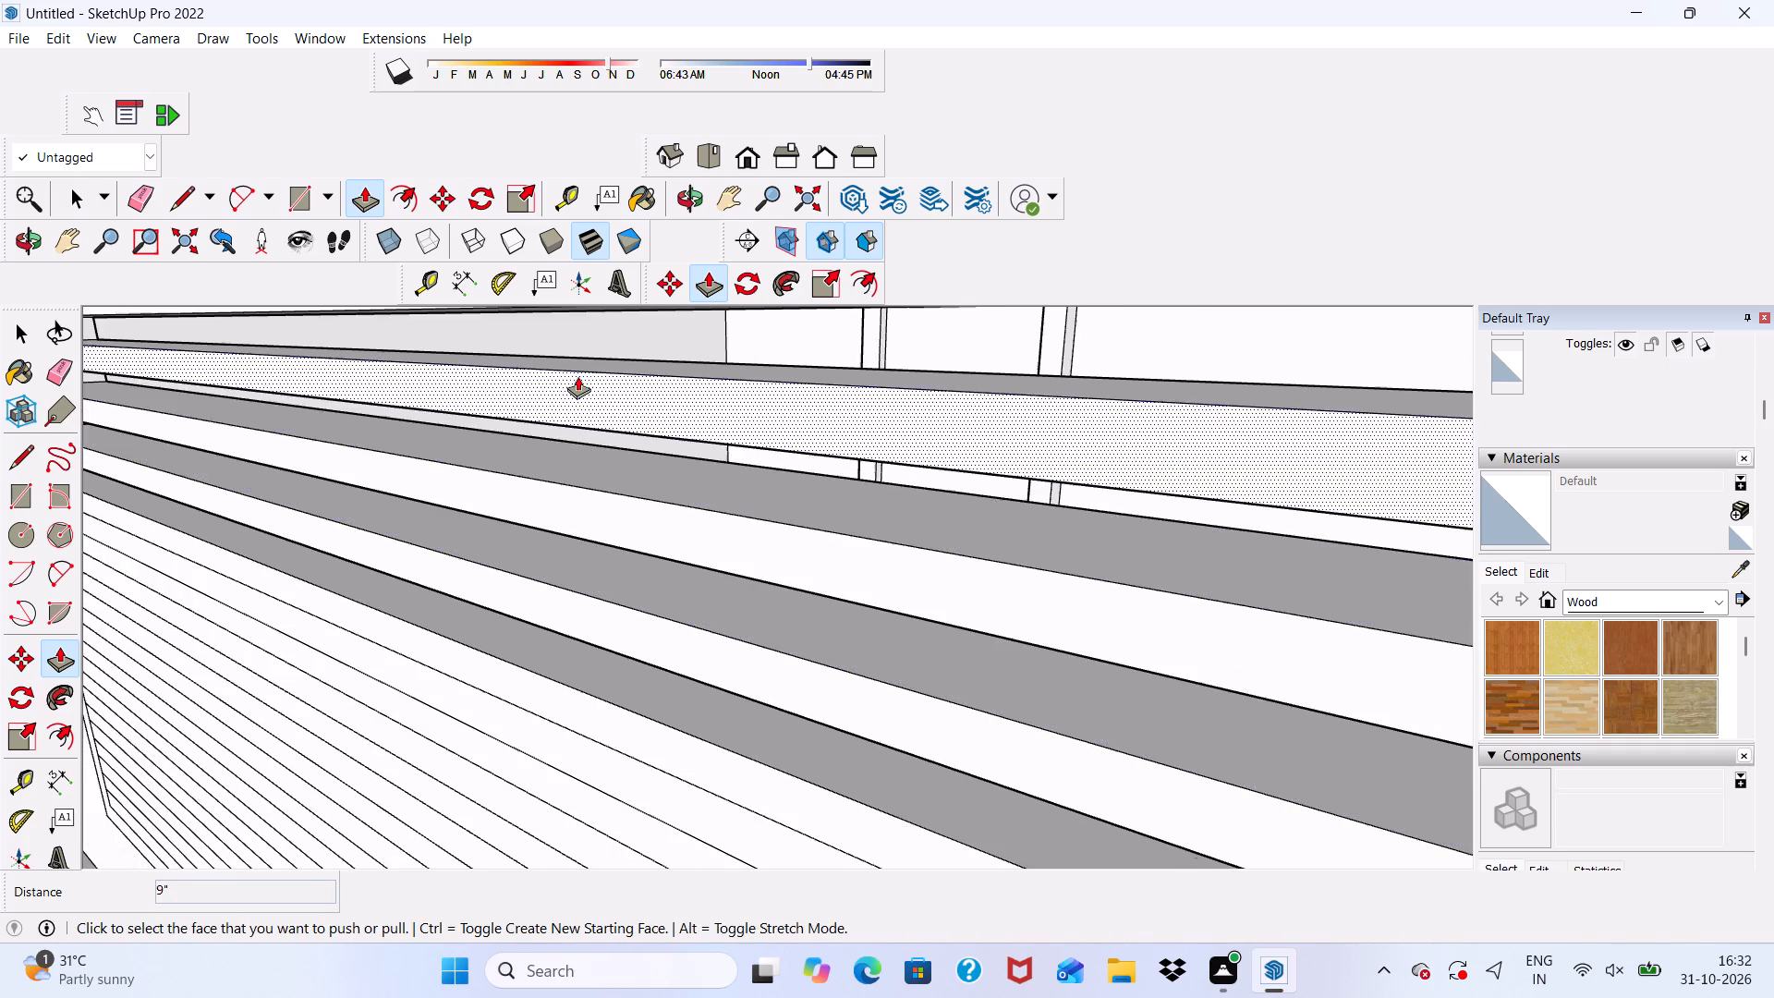
{"action": "scroll", "coordinate": [577, 376], "scroll_direction": "down", "scroll_amount": 7}
{"action": "middle_click_drag", "start_coordinate": [568, 550], "coordinate": [565, 444]}
{"action": "scroll", "coordinate": [565, 478], "scroll_direction": "down", "scroll_amount": 5}
{"action": "middle_click_drag", "start_coordinate": [639, 634], "coordinate": [633, 724]}
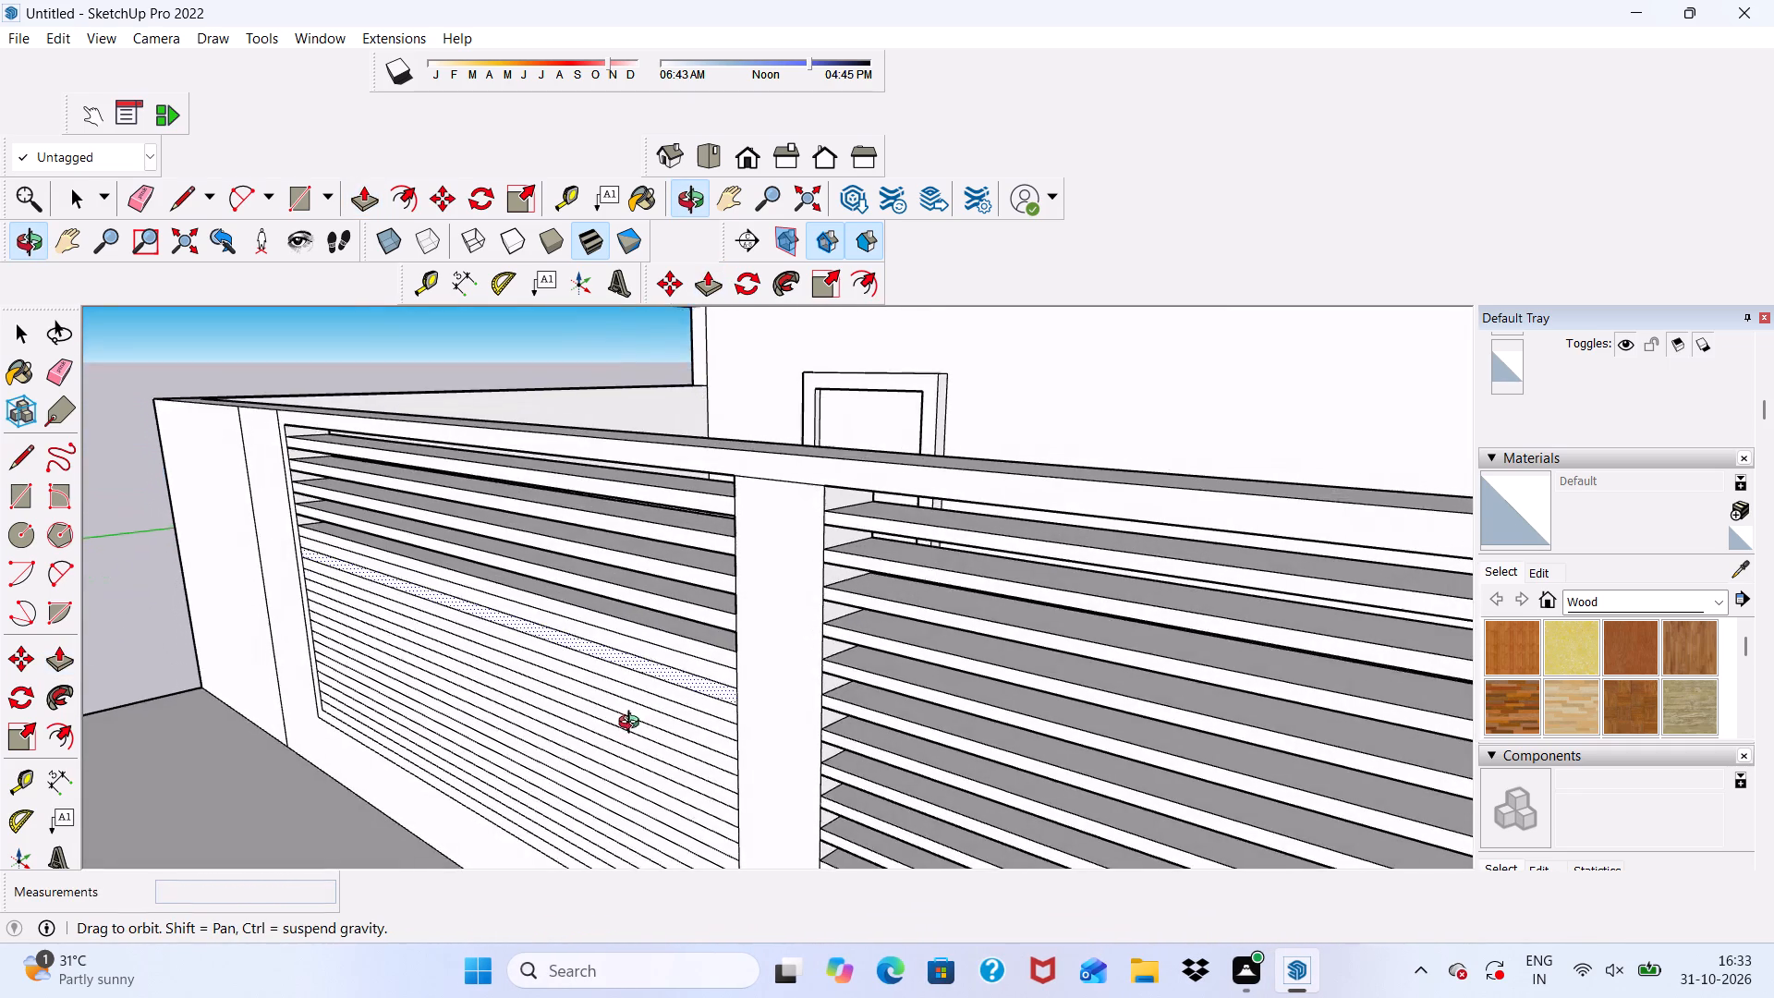
{"action": "middle_click_drag", "start_coordinate": [633, 724], "coordinate": [633, 723]}
{"action": "scroll", "coordinate": [665, 689], "scroll_direction": "up", "scroll_amount": 5}
{"action": "scroll", "coordinate": [512, 666], "scroll_direction": "up", "scroll_amount": 2}
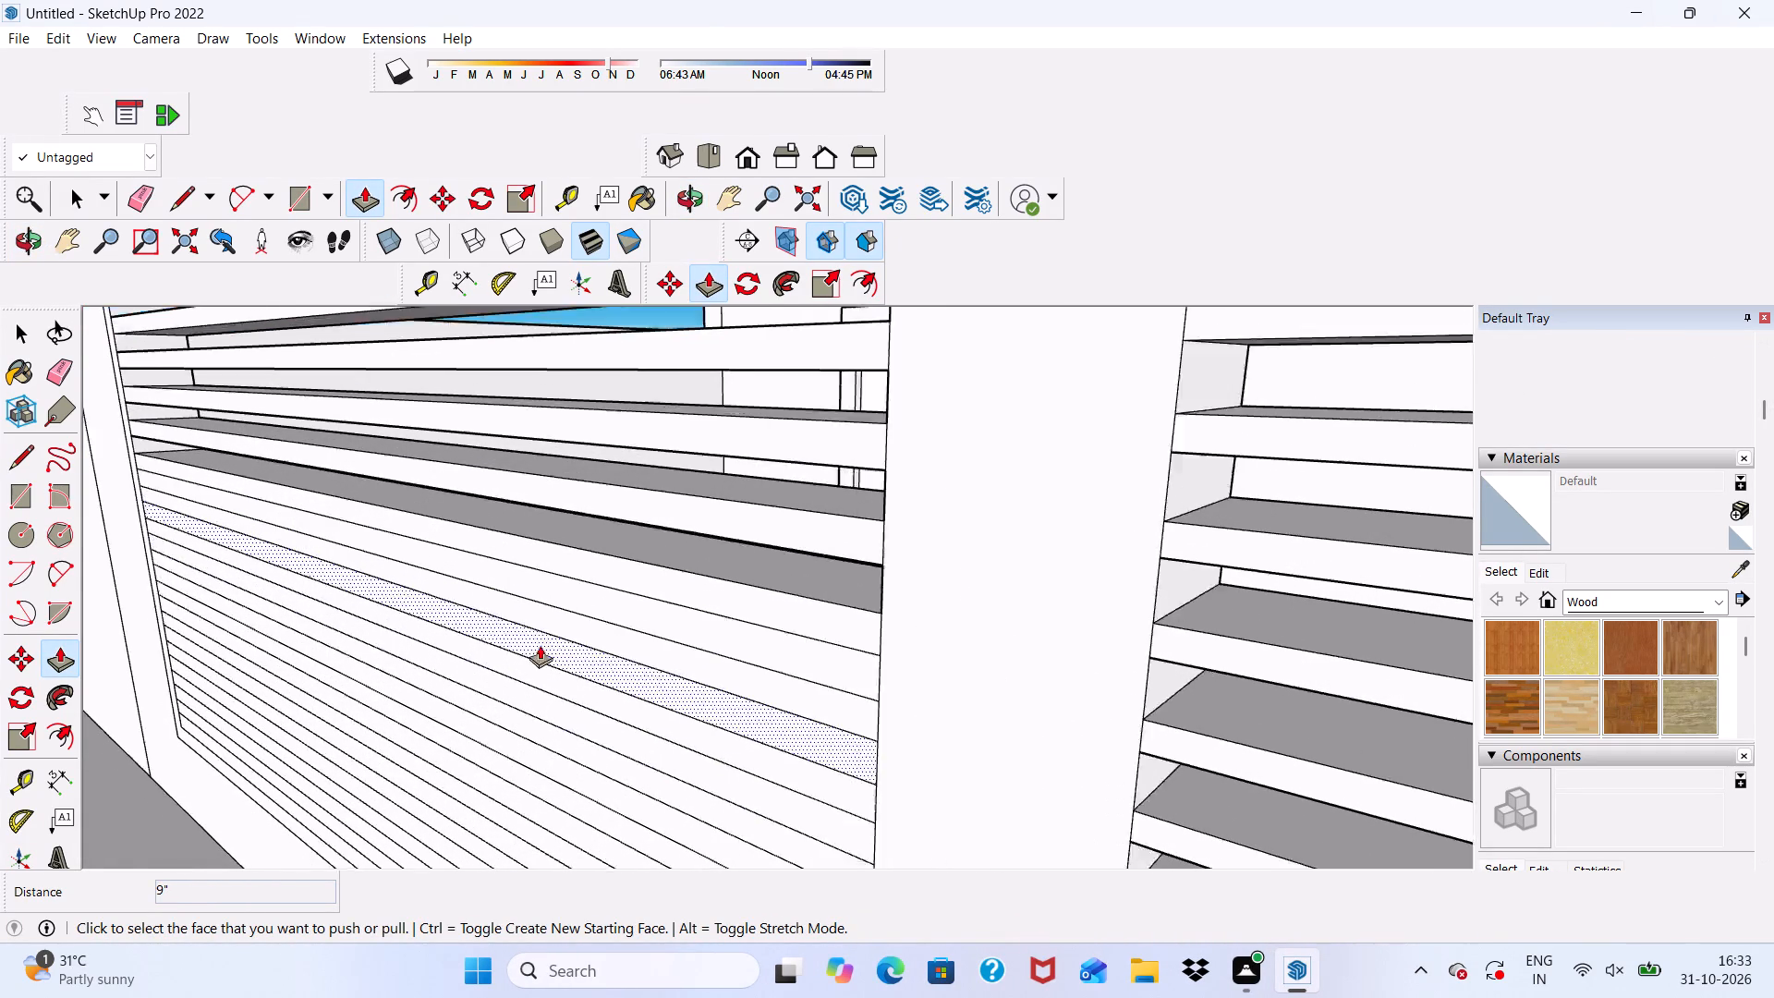
{"action": "scroll", "coordinate": [540, 645], "scroll_direction": "up", "scroll_amount": 2}
{"action": "scroll", "coordinate": [614, 571], "scroll_direction": "up", "scroll_amount": 3}
{"action": "left_click", "coordinate": [605, 590]}
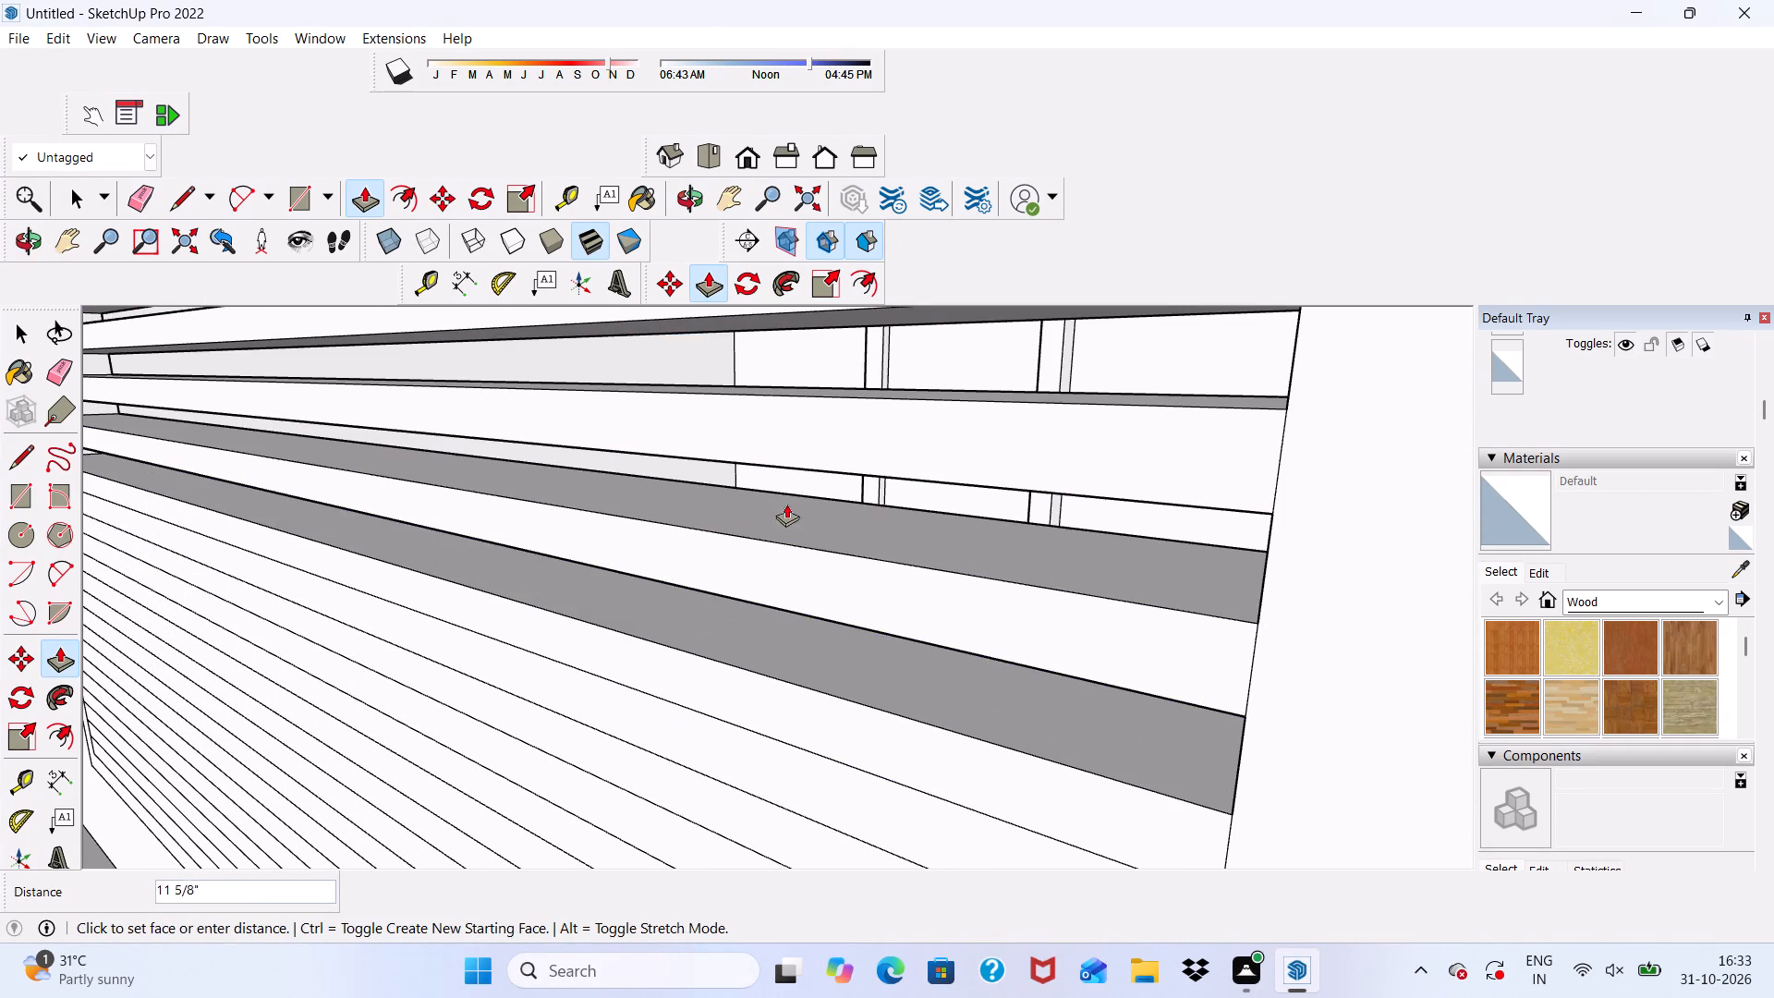
{"action": "left_click", "coordinate": [795, 497]}
Push the left panel's seventh slat rectangle from the top 9" back to the wall's rear edge.
{"action": "scroll", "coordinate": [681, 491], "scroll_direction": "down", "scroll_amount": 4}
{"action": "scroll", "coordinate": [665, 610], "scroll_direction": "up", "scroll_amount": 4}
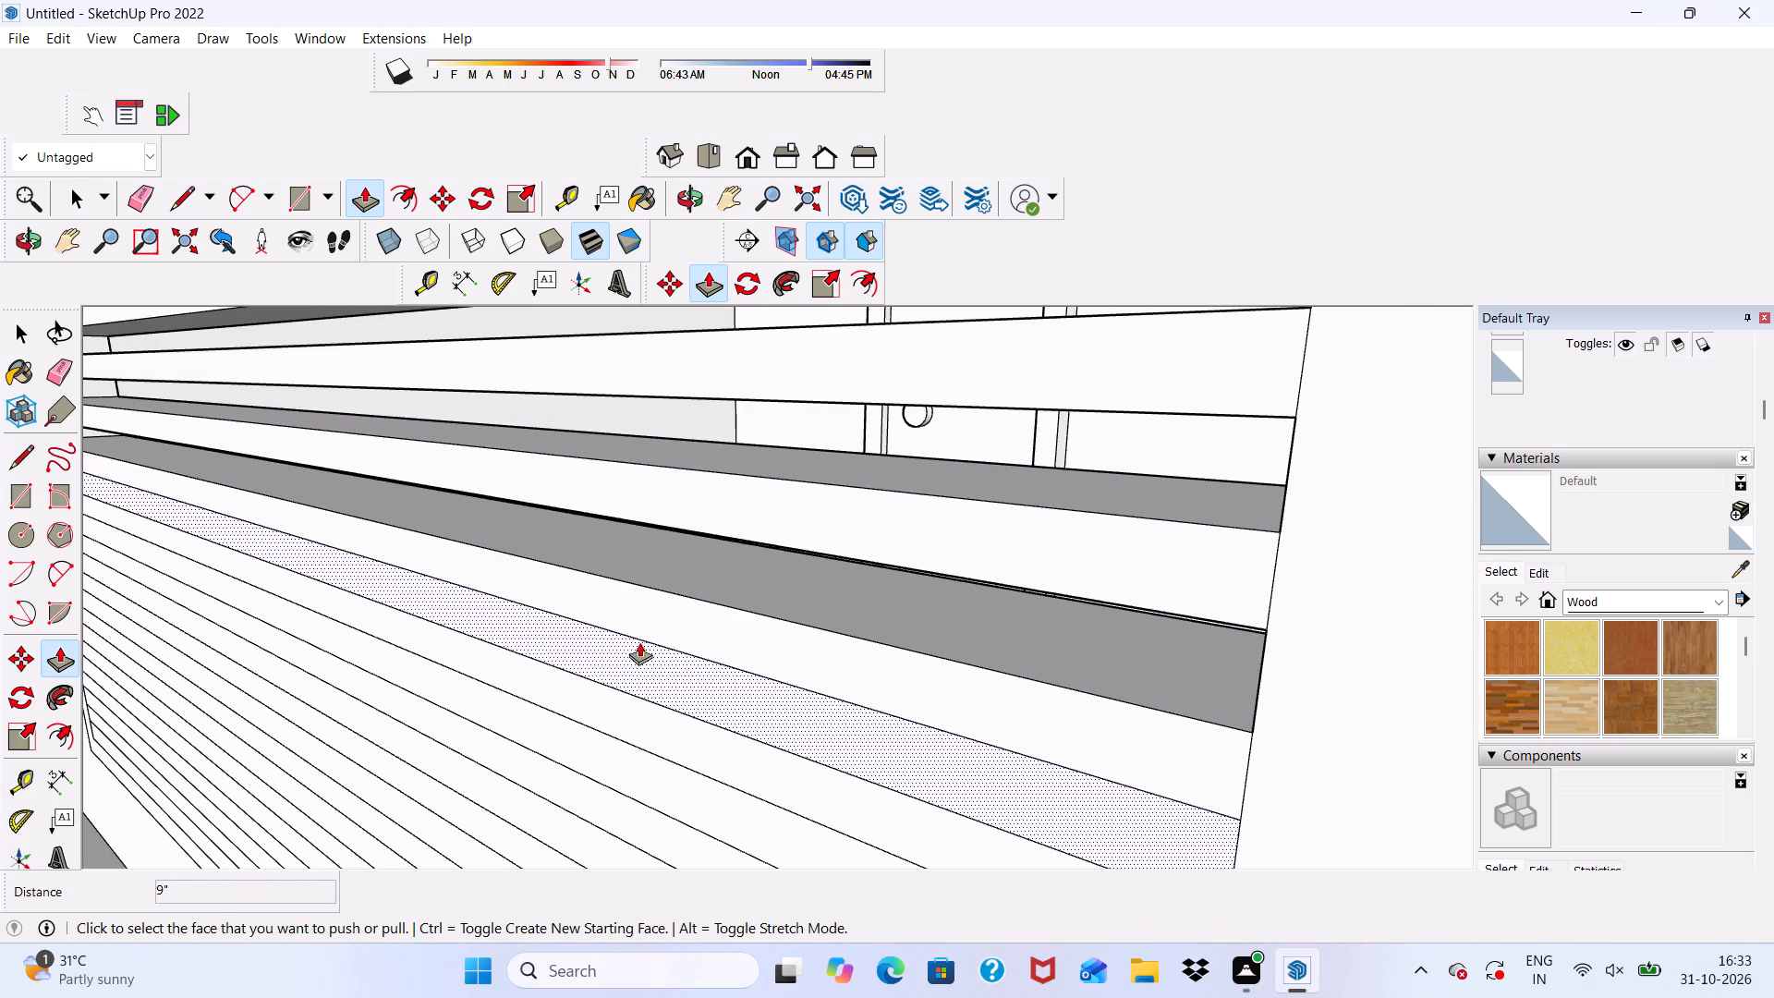
{"action": "left_click", "coordinate": [638, 645]}
{"action": "scroll", "coordinate": [864, 581], "scroll_direction": "up", "scroll_amount": 7}
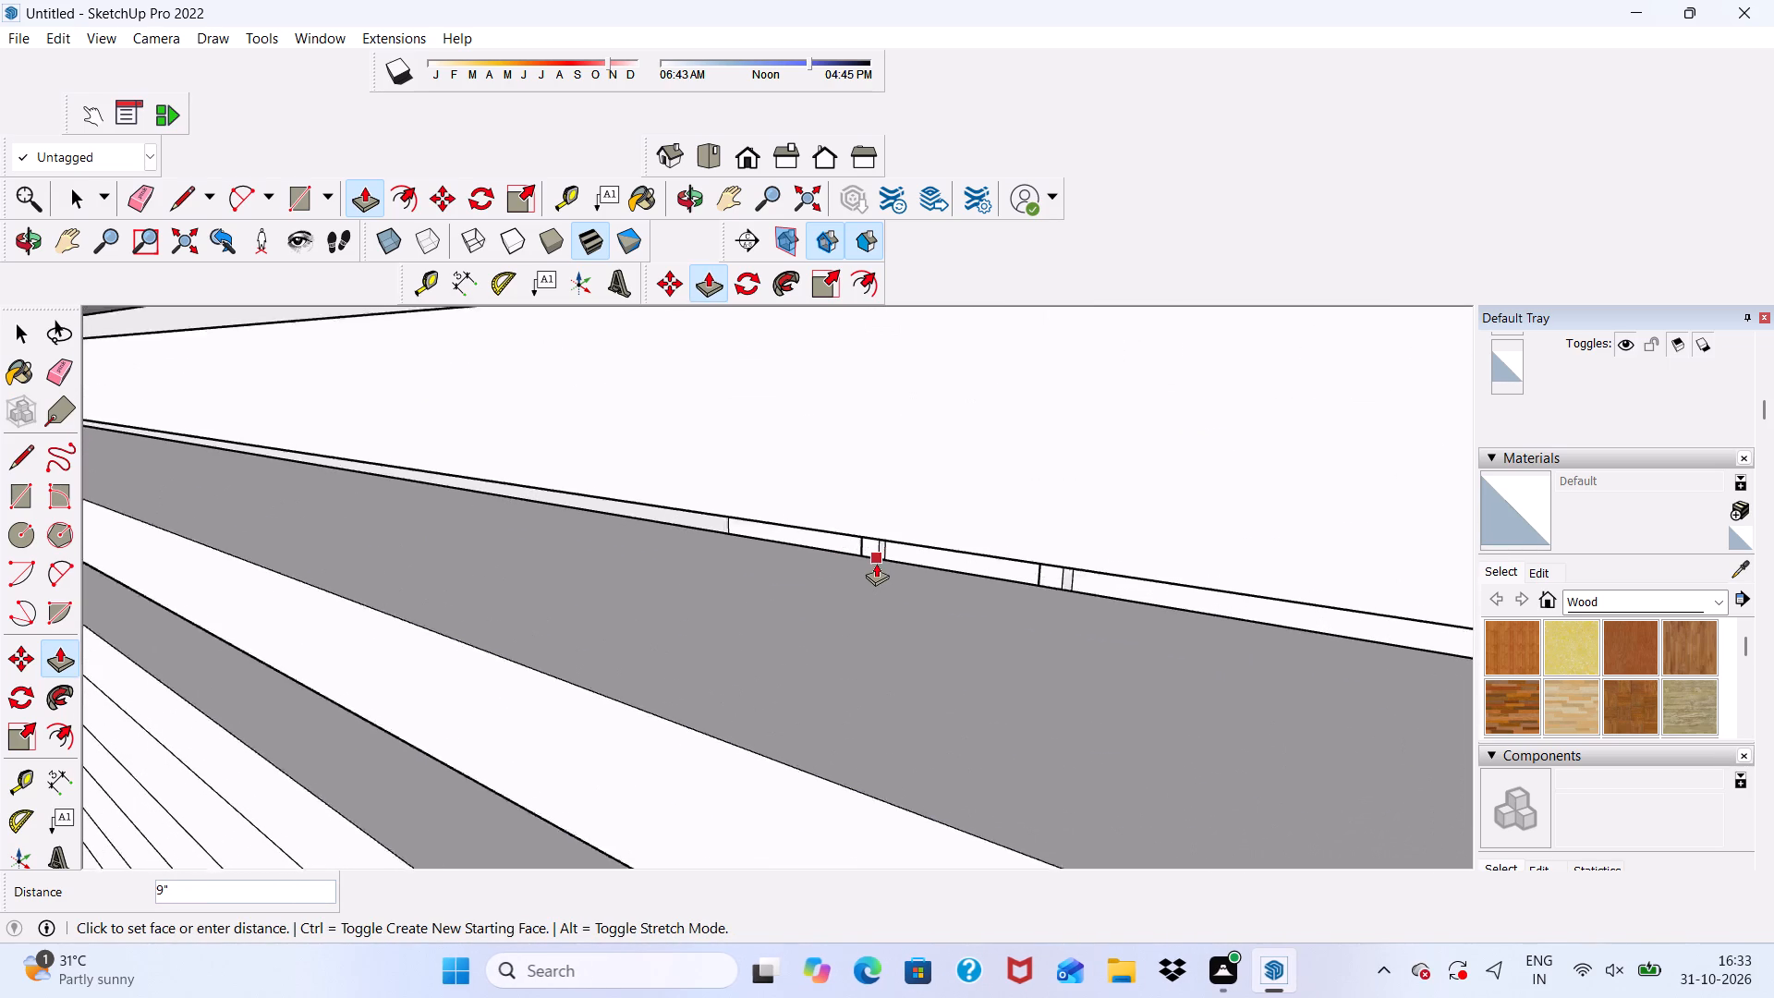
{"action": "scroll", "coordinate": [876, 563], "scroll_direction": "up", "scroll_amount": 1}
{"action": "left_click", "coordinate": [881, 563]}
Push the left panel's eighth slat rectangle from the top 9" back to the wall's rear edge.
{"action": "scroll", "coordinate": [876, 519], "scroll_direction": "down", "scroll_amount": 11}
{"action": "scroll", "coordinate": [807, 648], "scroll_direction": "up", "scroll_amount": 5}
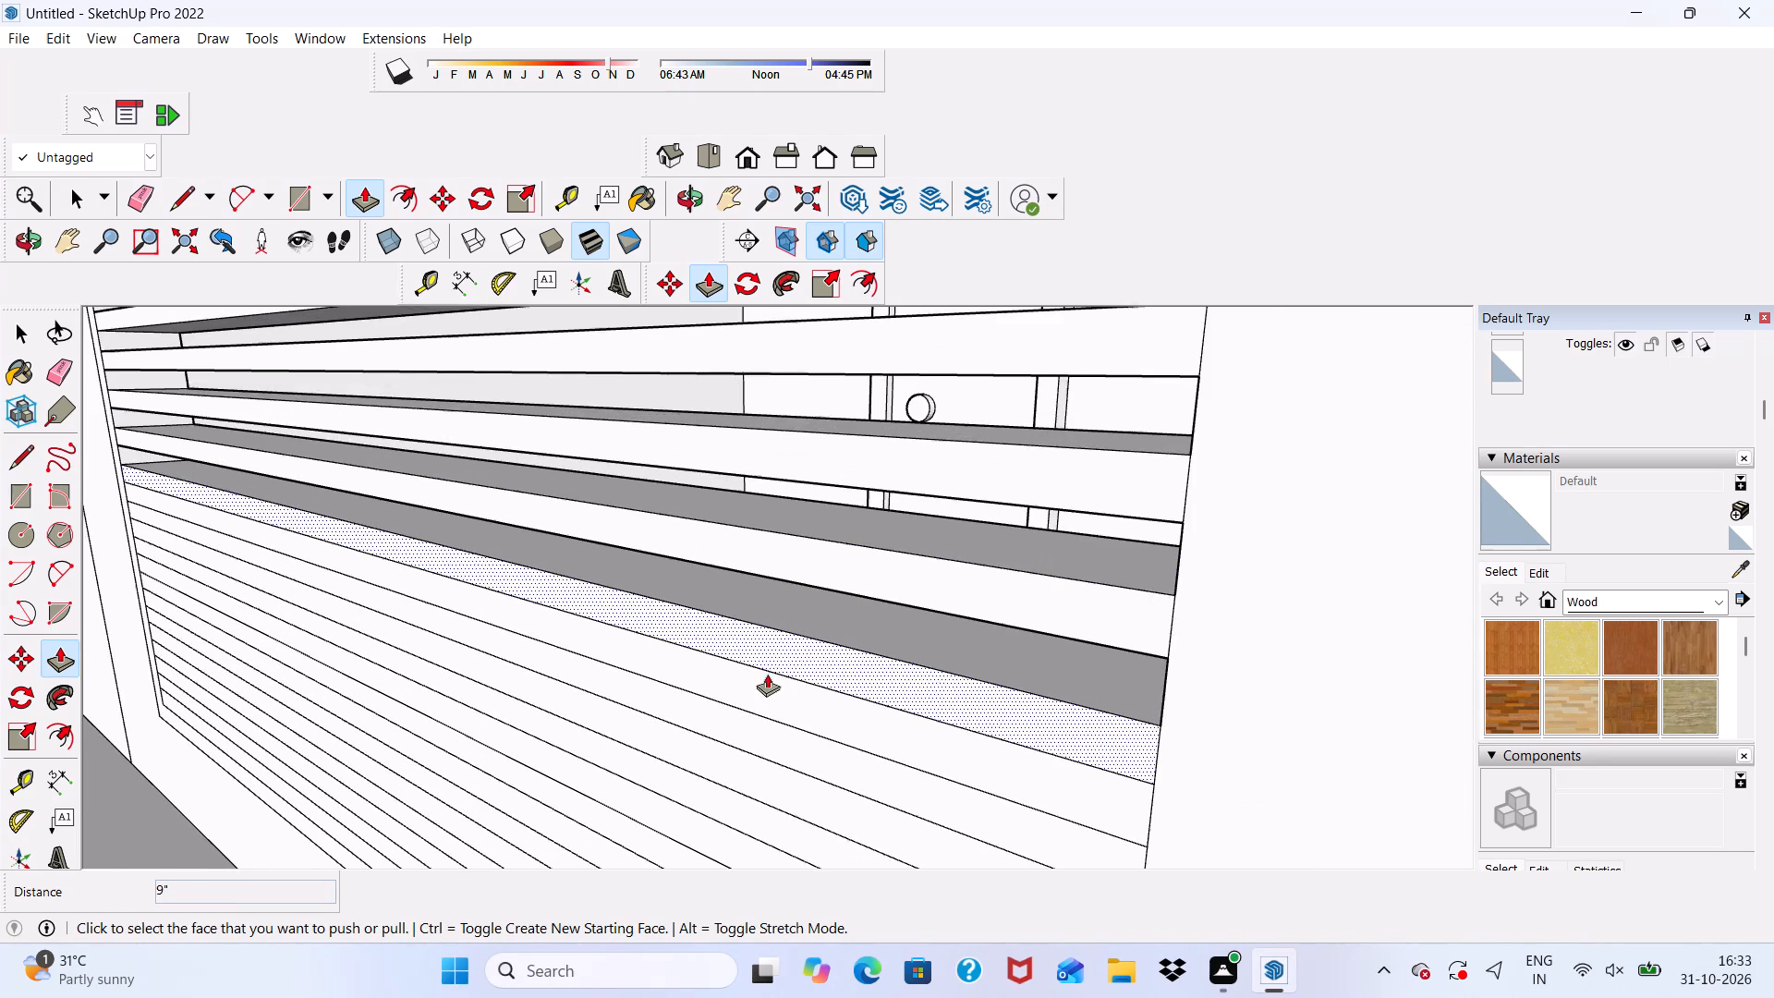
{"action": "left_click", "coordinate": [748, 687]}
{"action": "scroll", "coordinate": [894, 615], "scroll_direction": "down", "scroll_amount": 1}
{"action": "middle_click_drag", "start_coordinate": [894, 616], "coordinate": [895, 585]}
{"action": "scroll", "coordinate": [895, 585], "scroll_direction": "up", "scroll_amount": 3}
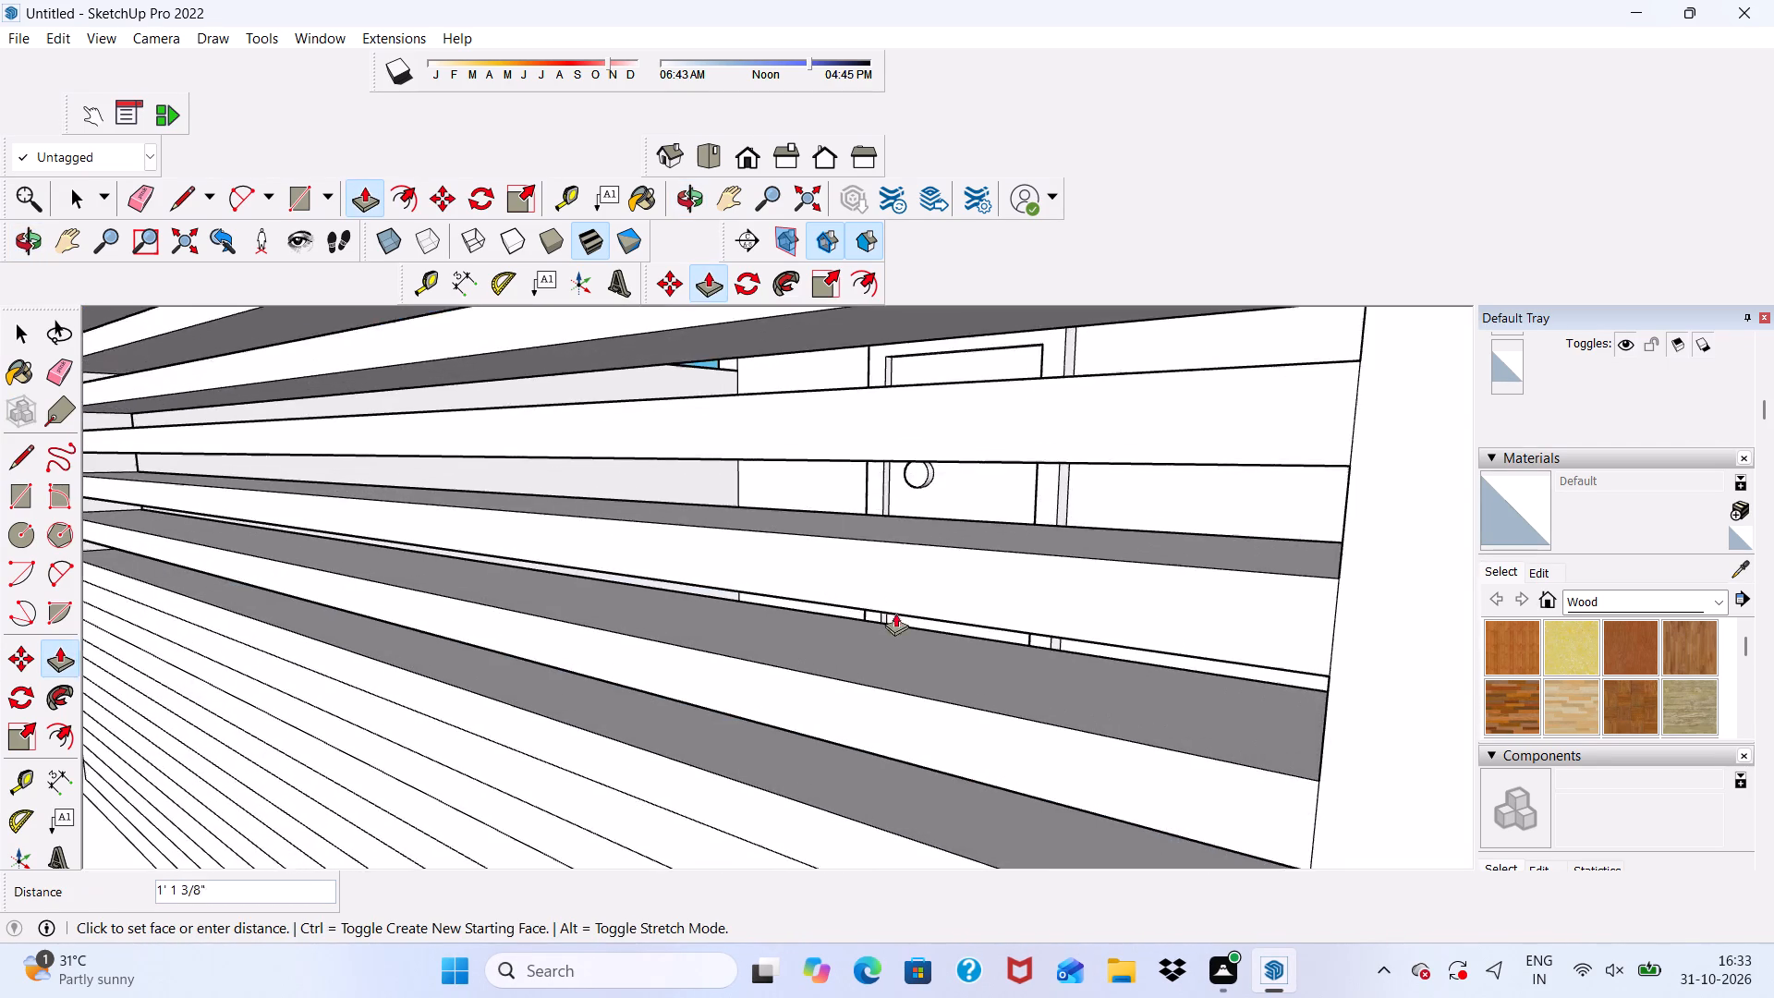
{"action": "scroll", "coordinate": [895, 613], "scroll_direction": "up", "scroll_amount": 3}
{"action": "left_click", "coordinate": [939, 623]}
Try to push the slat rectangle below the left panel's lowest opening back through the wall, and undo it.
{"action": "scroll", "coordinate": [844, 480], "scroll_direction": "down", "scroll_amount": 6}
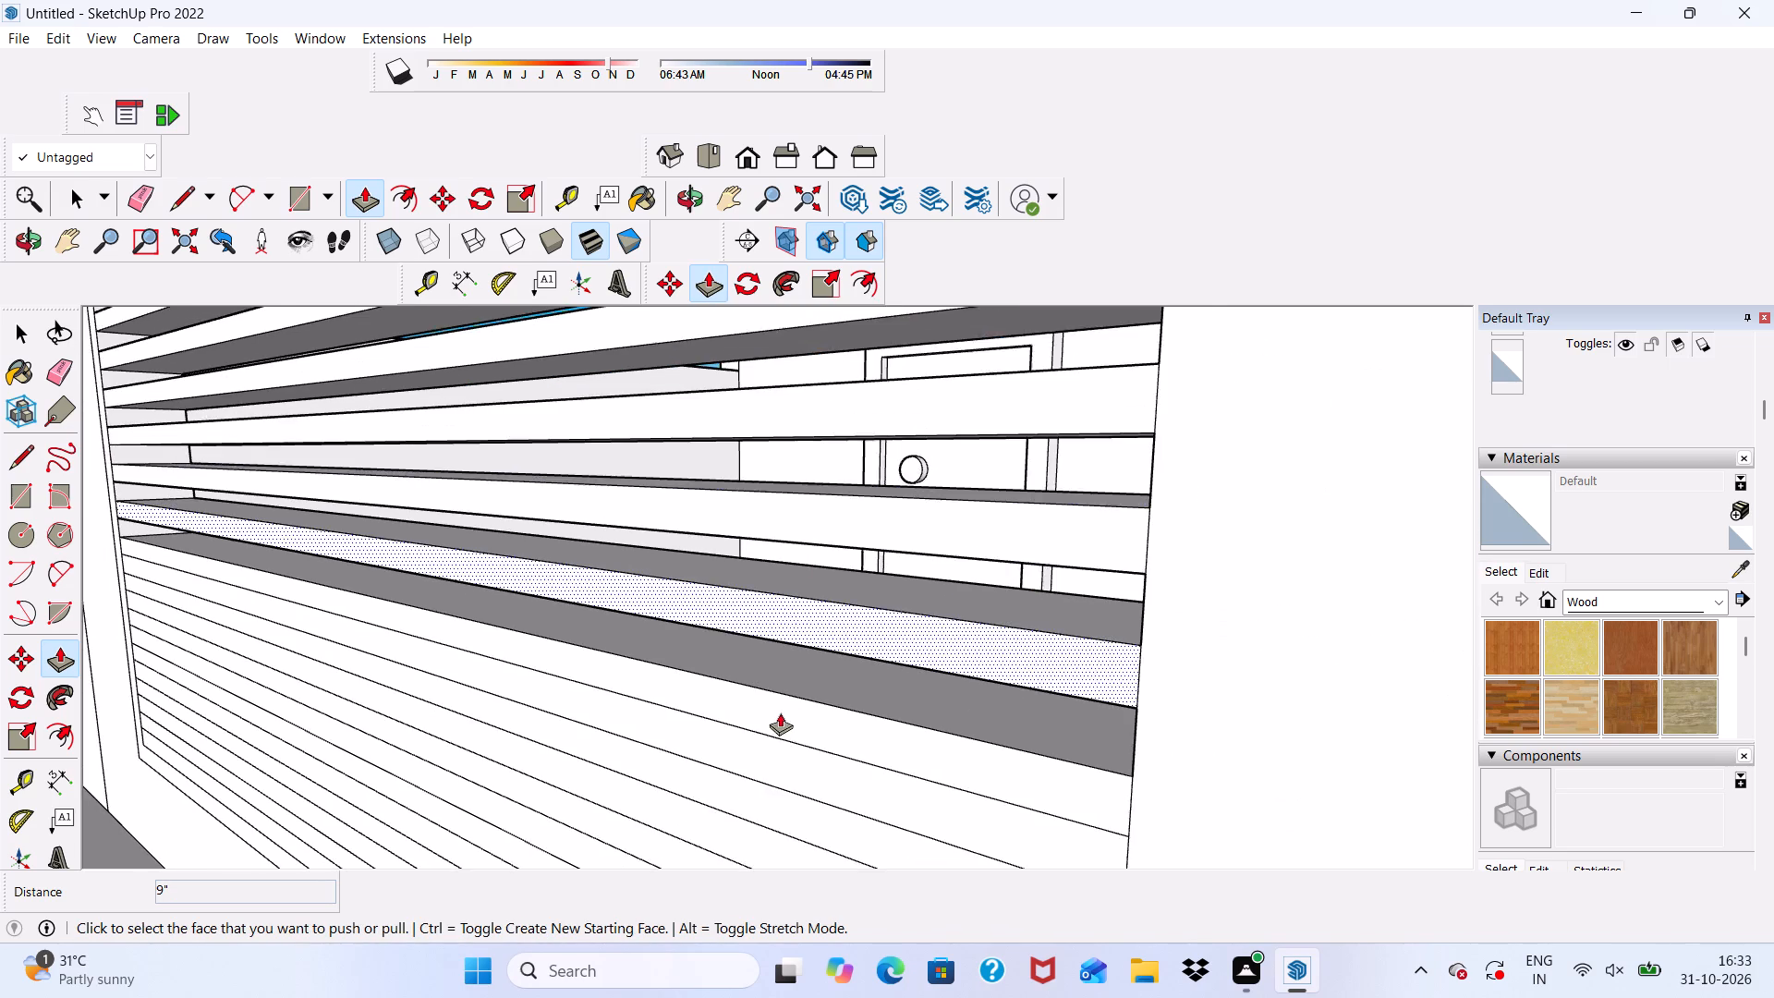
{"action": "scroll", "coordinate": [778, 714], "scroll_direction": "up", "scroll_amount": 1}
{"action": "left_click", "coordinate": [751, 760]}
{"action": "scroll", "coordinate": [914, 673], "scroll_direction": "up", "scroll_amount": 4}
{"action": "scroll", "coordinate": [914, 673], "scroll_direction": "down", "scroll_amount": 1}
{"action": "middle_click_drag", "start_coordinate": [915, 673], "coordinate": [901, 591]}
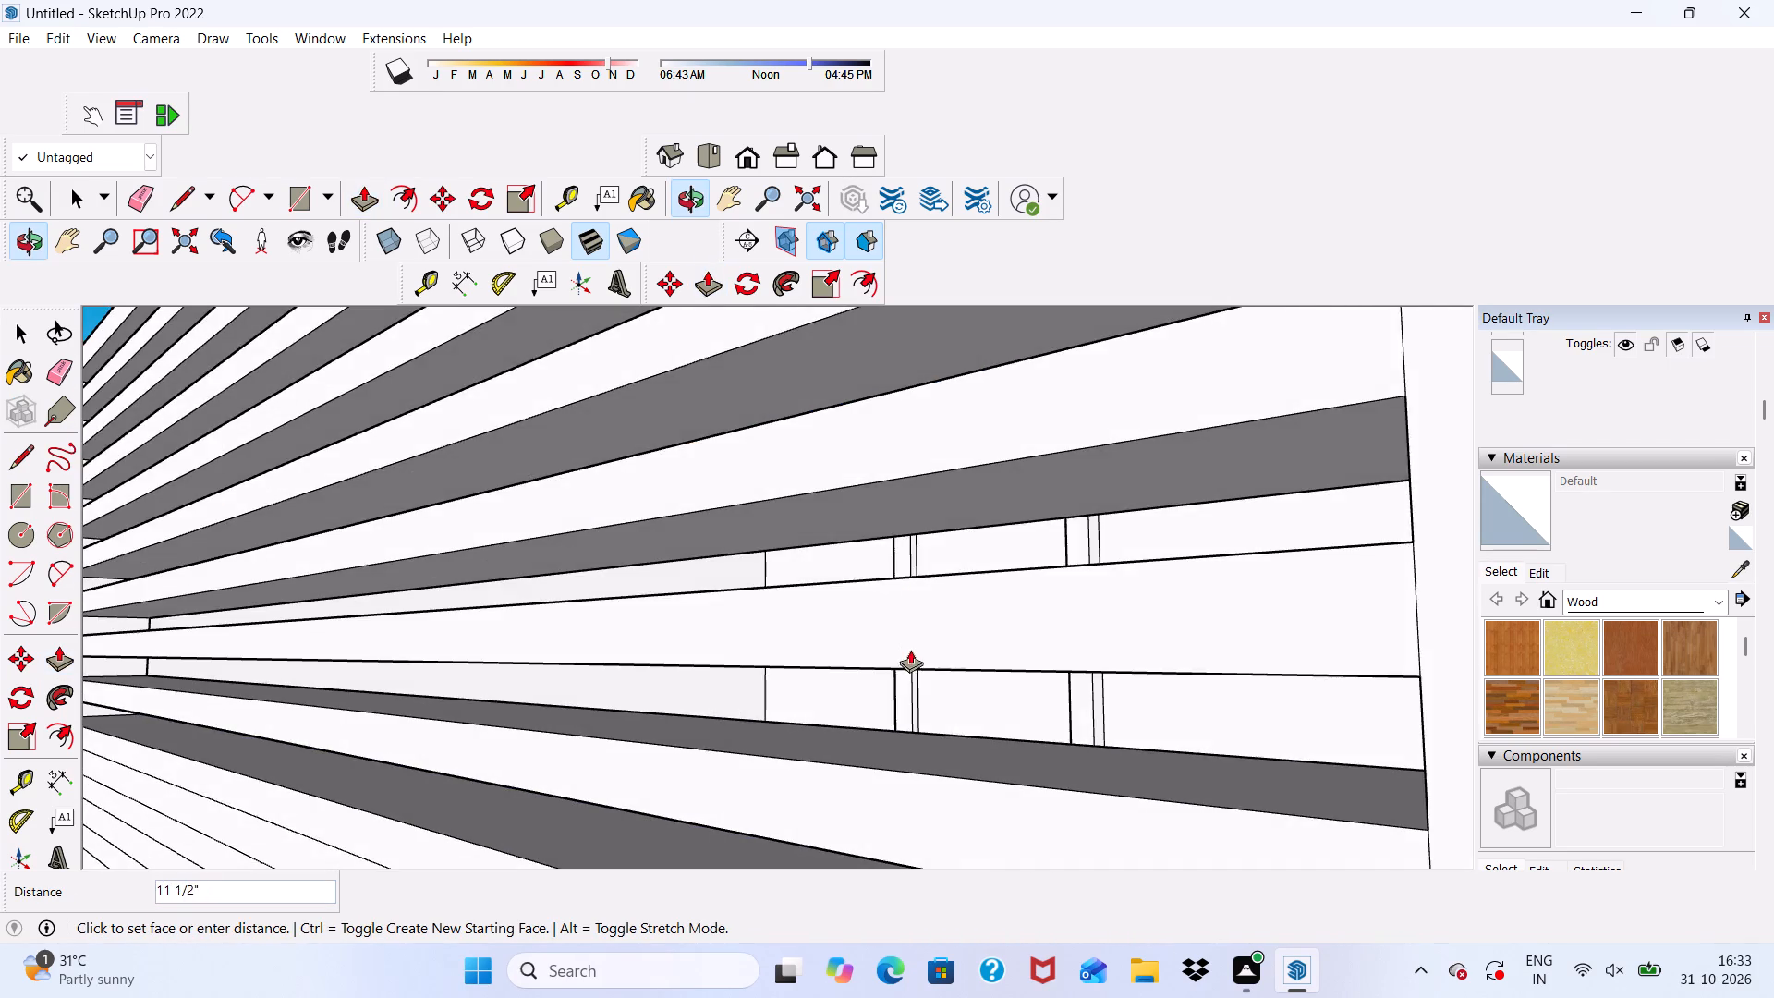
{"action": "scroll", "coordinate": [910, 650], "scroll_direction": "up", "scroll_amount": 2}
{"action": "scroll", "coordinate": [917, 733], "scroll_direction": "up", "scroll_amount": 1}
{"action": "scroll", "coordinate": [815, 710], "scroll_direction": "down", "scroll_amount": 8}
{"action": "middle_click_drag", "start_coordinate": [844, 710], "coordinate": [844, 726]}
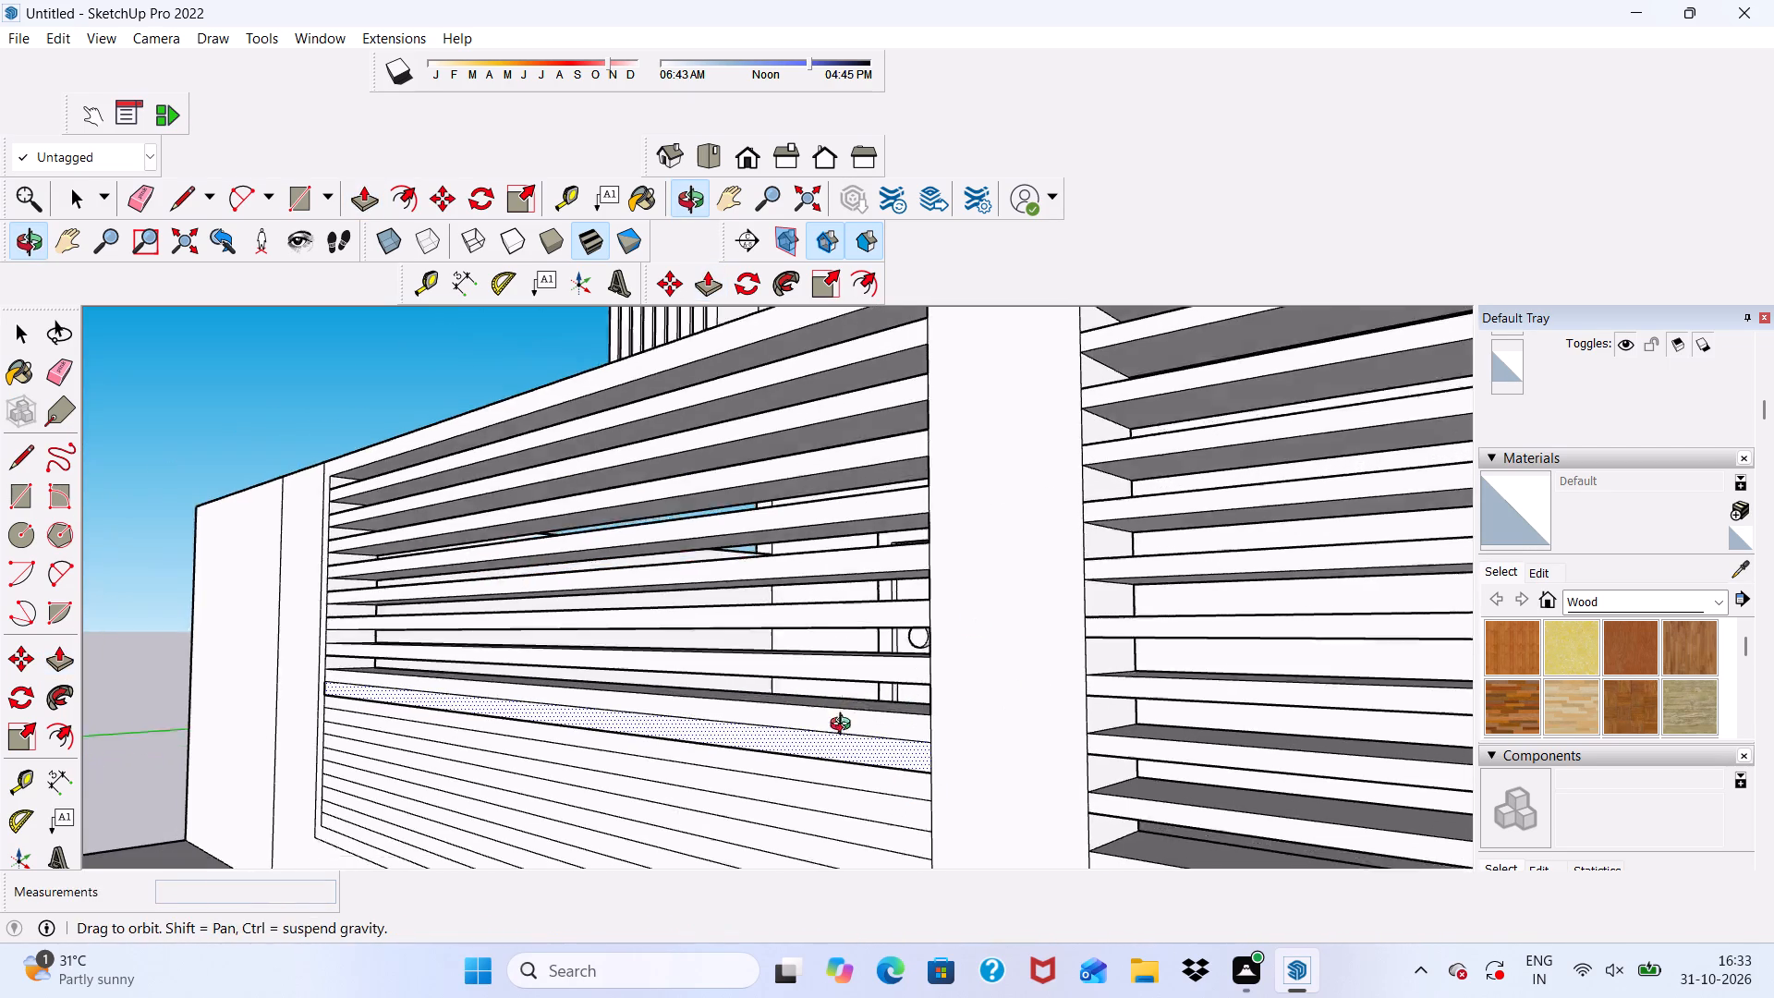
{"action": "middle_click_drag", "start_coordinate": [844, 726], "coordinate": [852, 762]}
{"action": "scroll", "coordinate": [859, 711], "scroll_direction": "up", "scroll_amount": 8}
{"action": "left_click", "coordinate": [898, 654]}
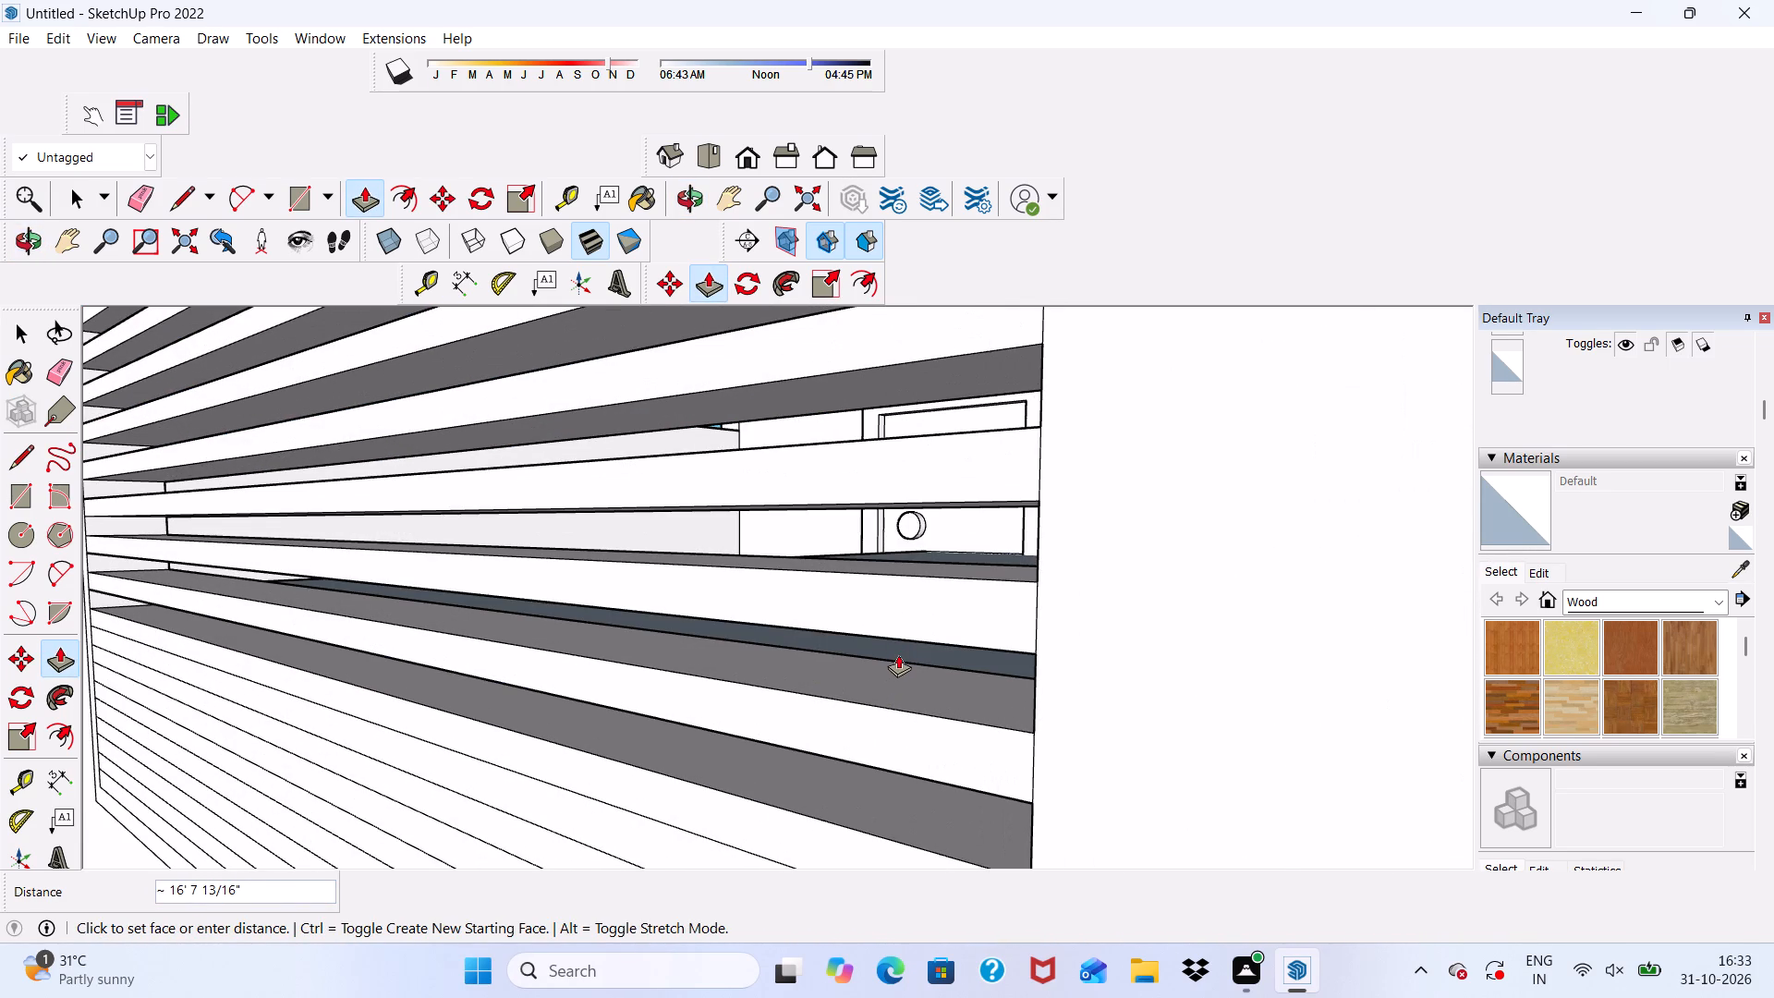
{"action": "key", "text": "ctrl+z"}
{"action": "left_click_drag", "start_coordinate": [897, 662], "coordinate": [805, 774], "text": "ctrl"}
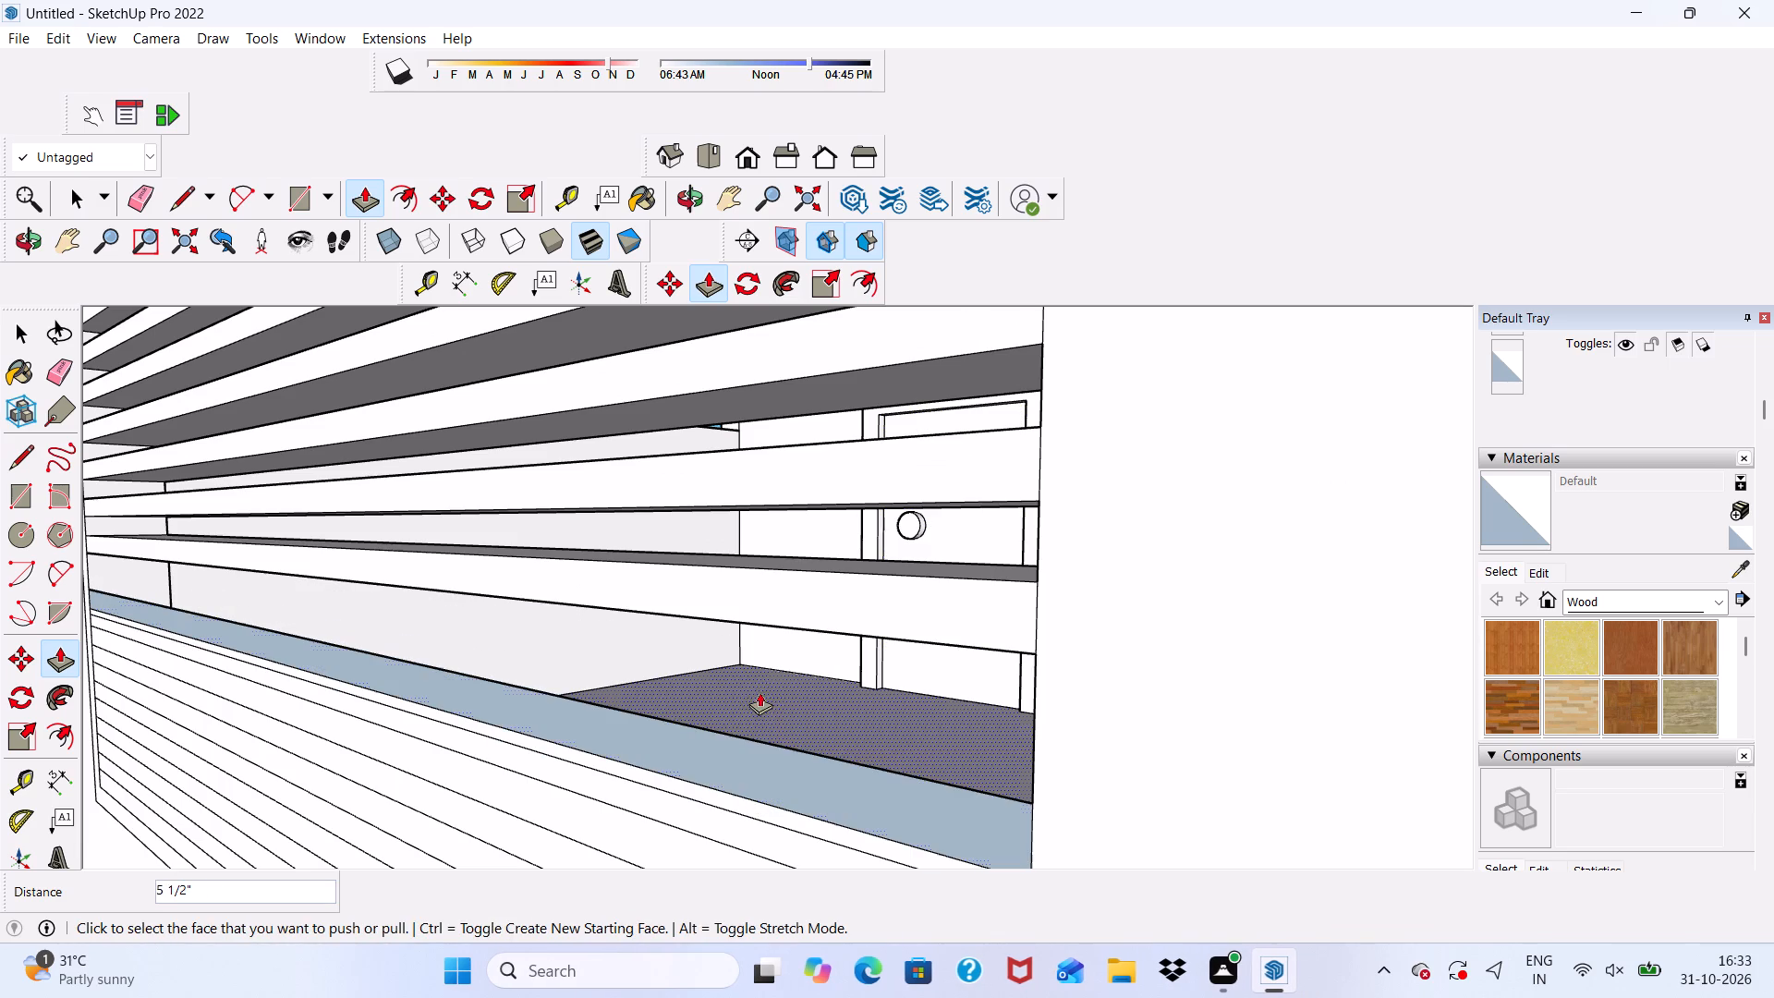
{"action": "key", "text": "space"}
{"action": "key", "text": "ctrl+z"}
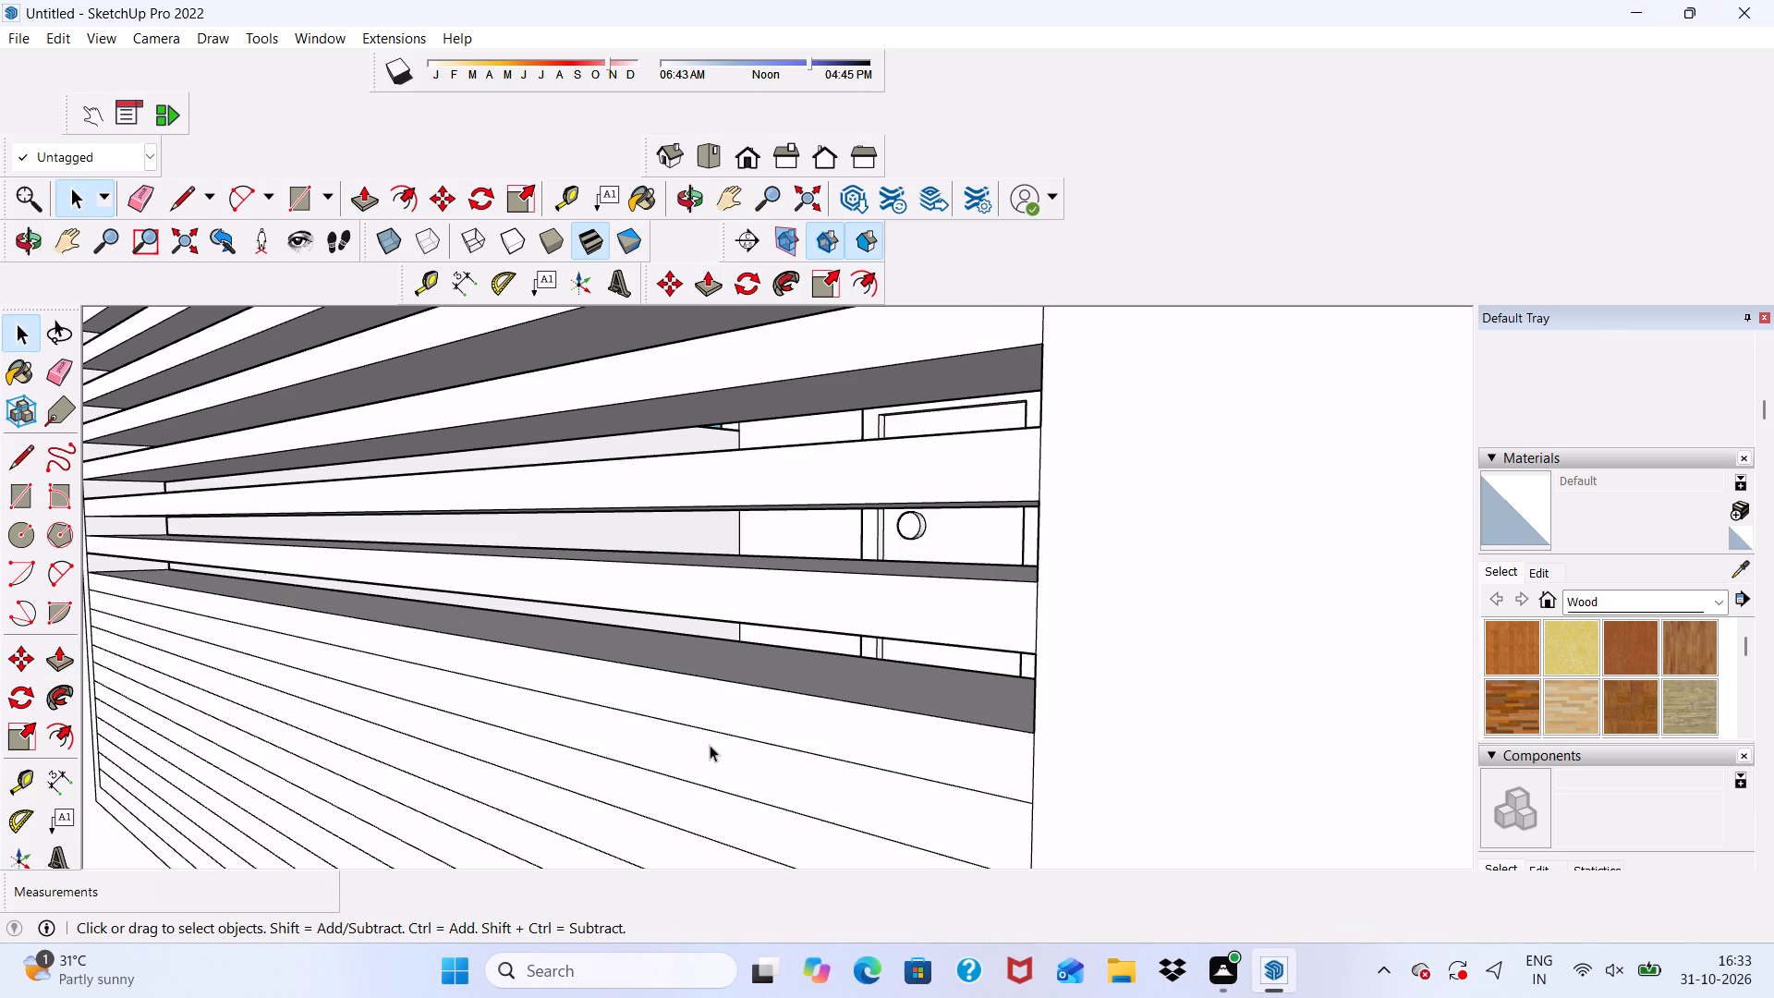
Push the slat rectangle below the left panel's lowest opening 9" back to the wall's rear edge.
{"action": "left_click", "coordinate": [710, 745]}
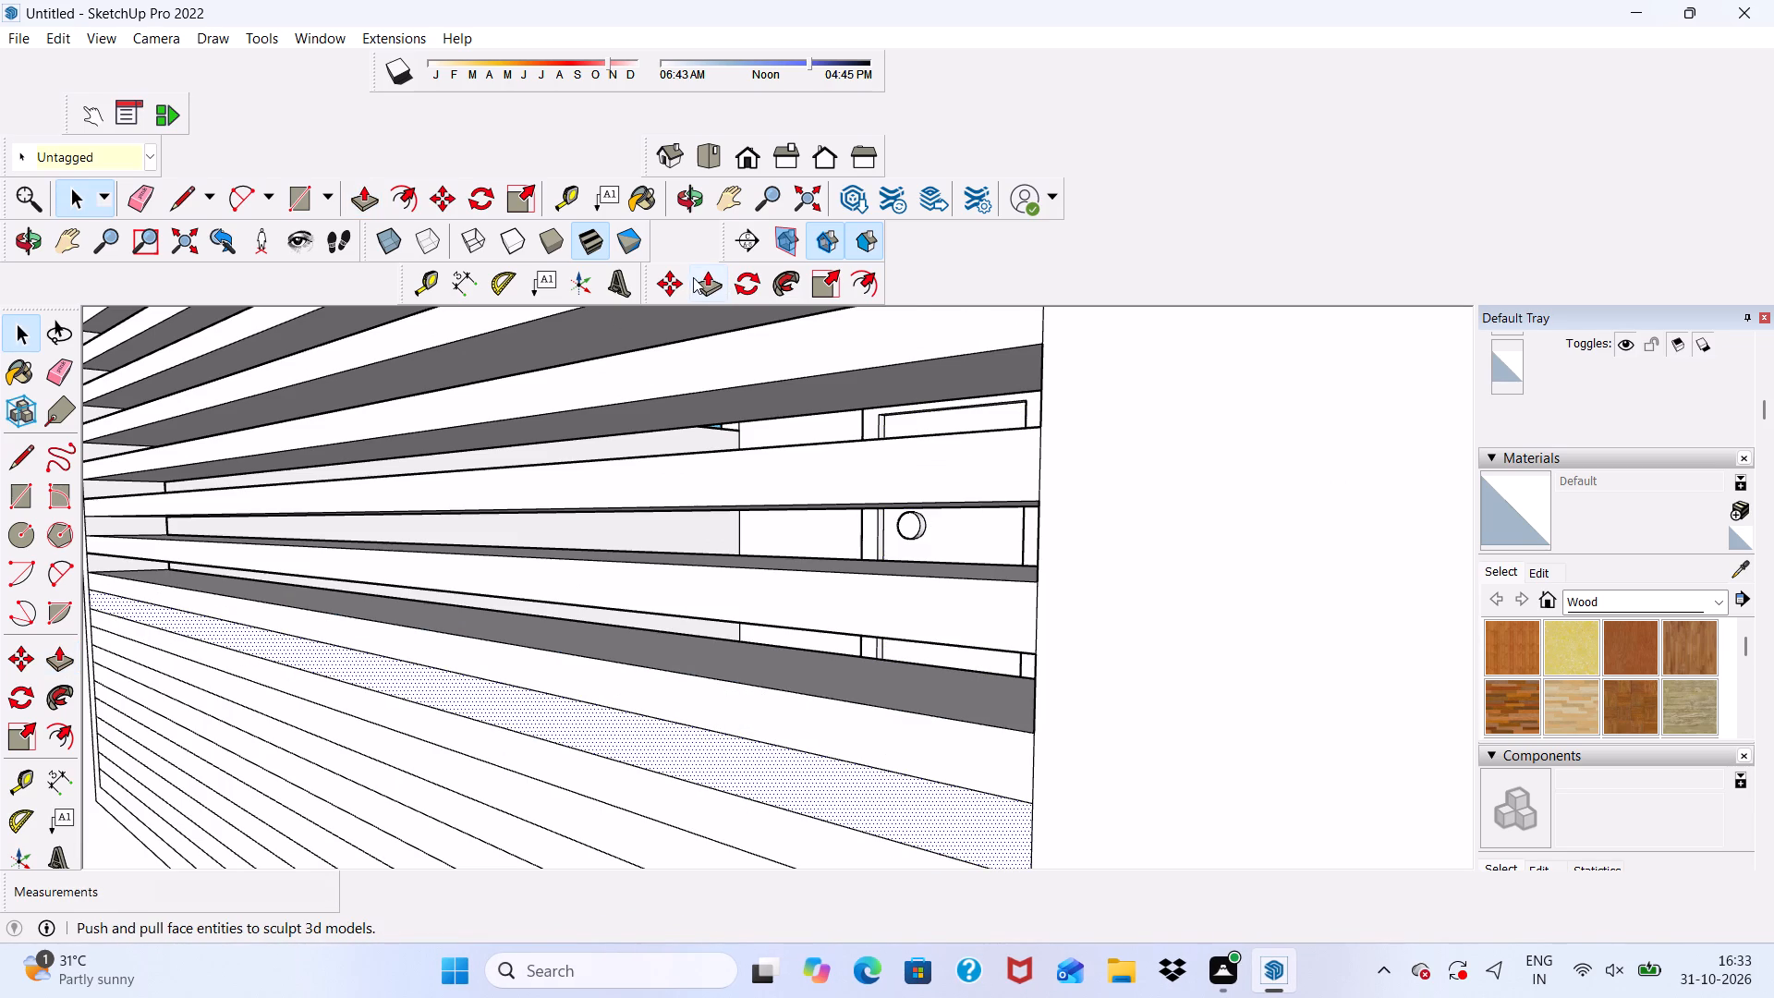
{"action": "left_click", "coordinate": [703, 276]}
{"action": "left_click", "coordinate": [654, 736]}
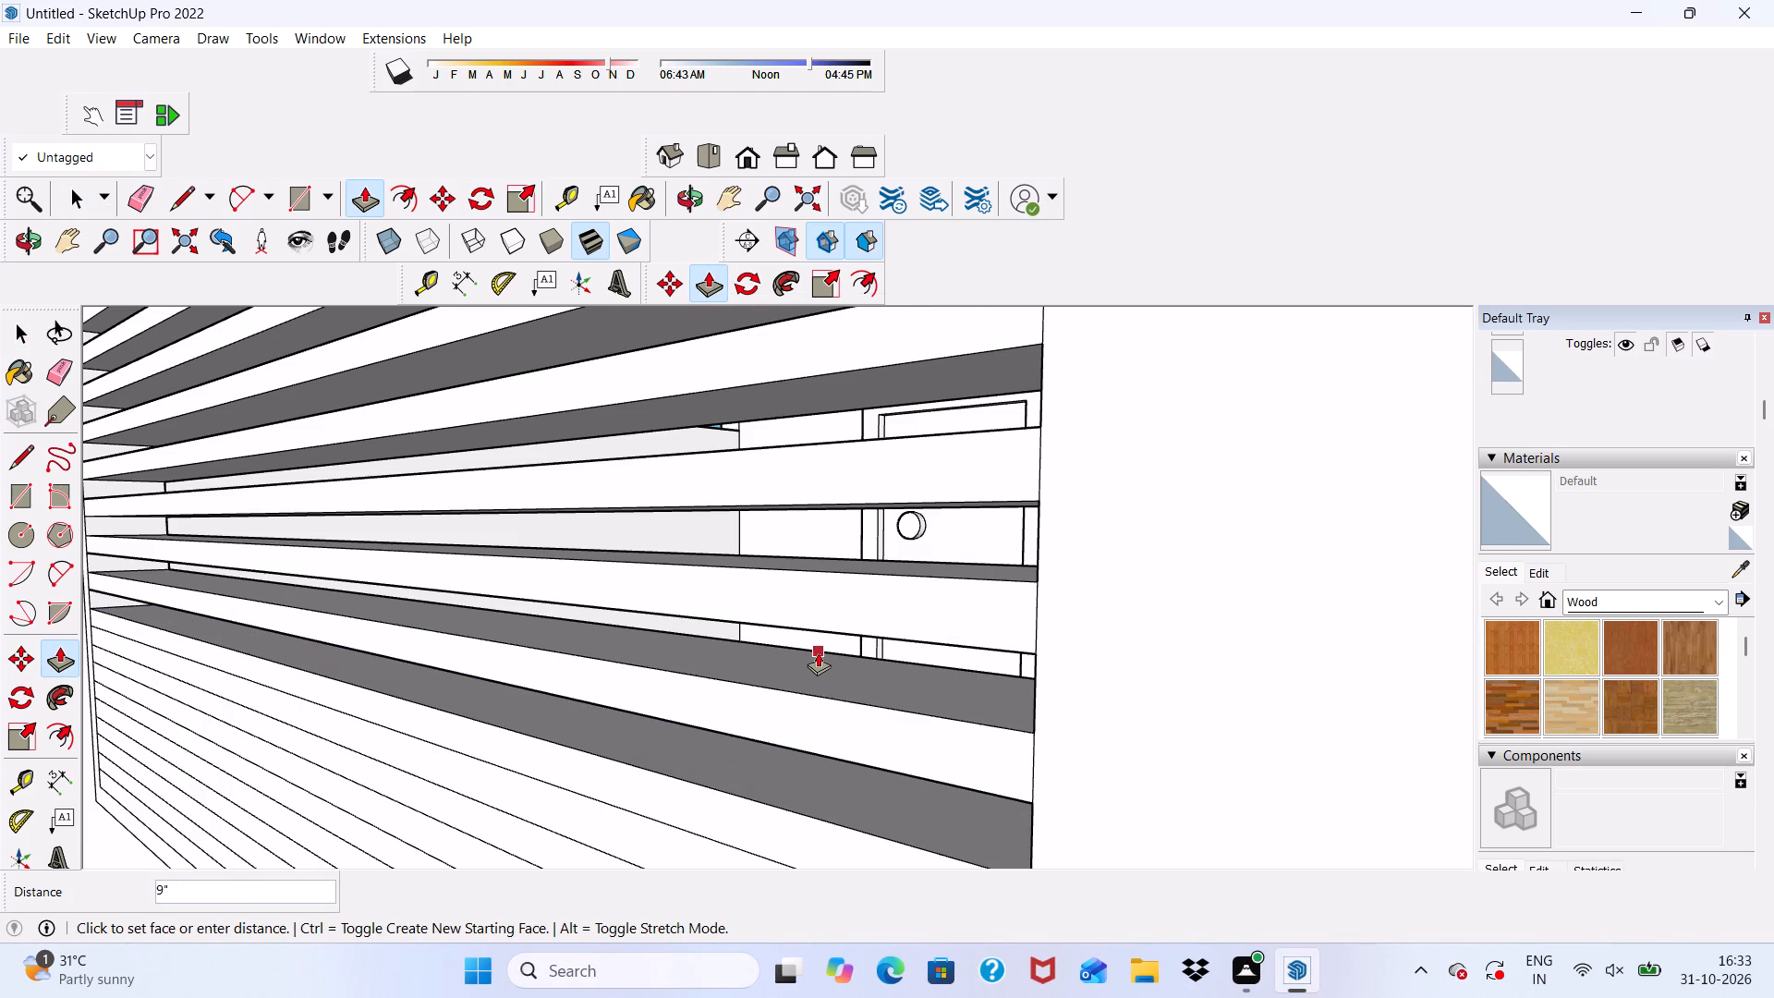
{"action": "left_click", "coordinate": [819, 654]}
Push the next two alternate slat rectangles down the left panel 9" back through the wall.
{"action": "scroll", "coordinate": [754, 564], "scroll_direction": "down", "scroll_amount": 5}
{"action": "left_click", "coordinate": [678, 730]}
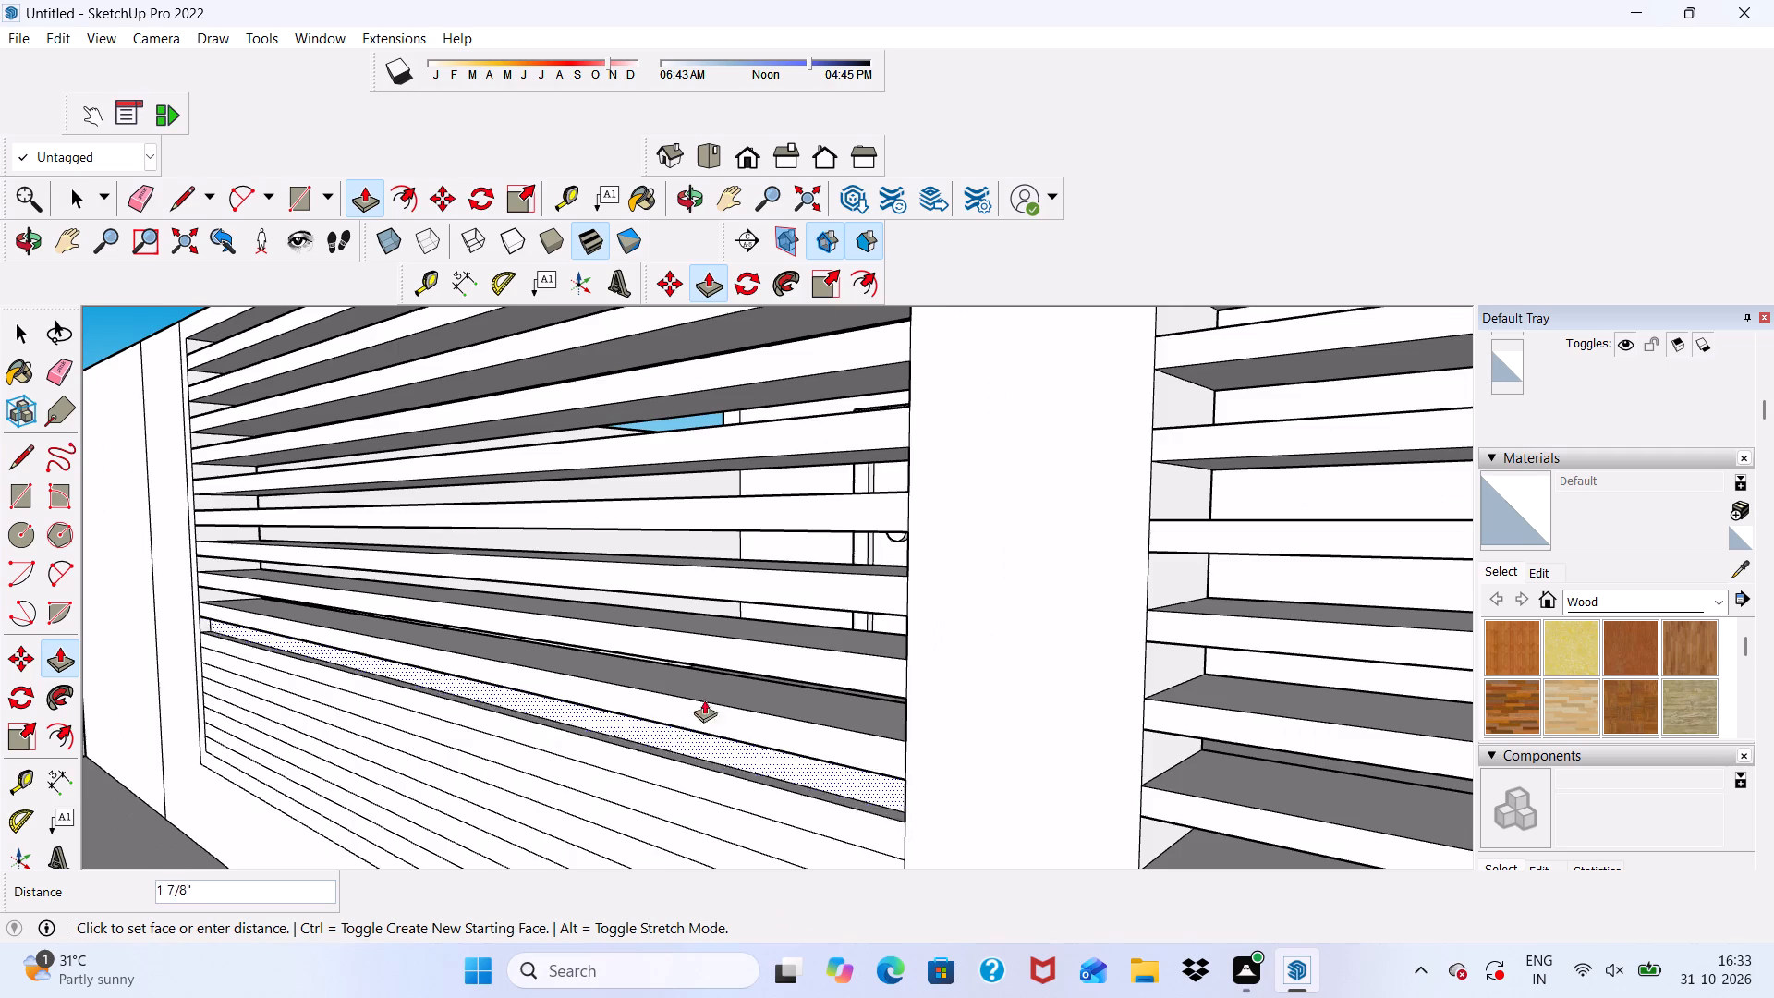
{"action": "scroll", "coordinate": [723, 688], "scroll_direction": "up", "scroll_amount": 5}
{"action": "left_click", "coordinate": [805, 683]}
{"action": "scroll", "coordinate": [767, 514], "scroll_direction": "down", "scroll_amount": 6}
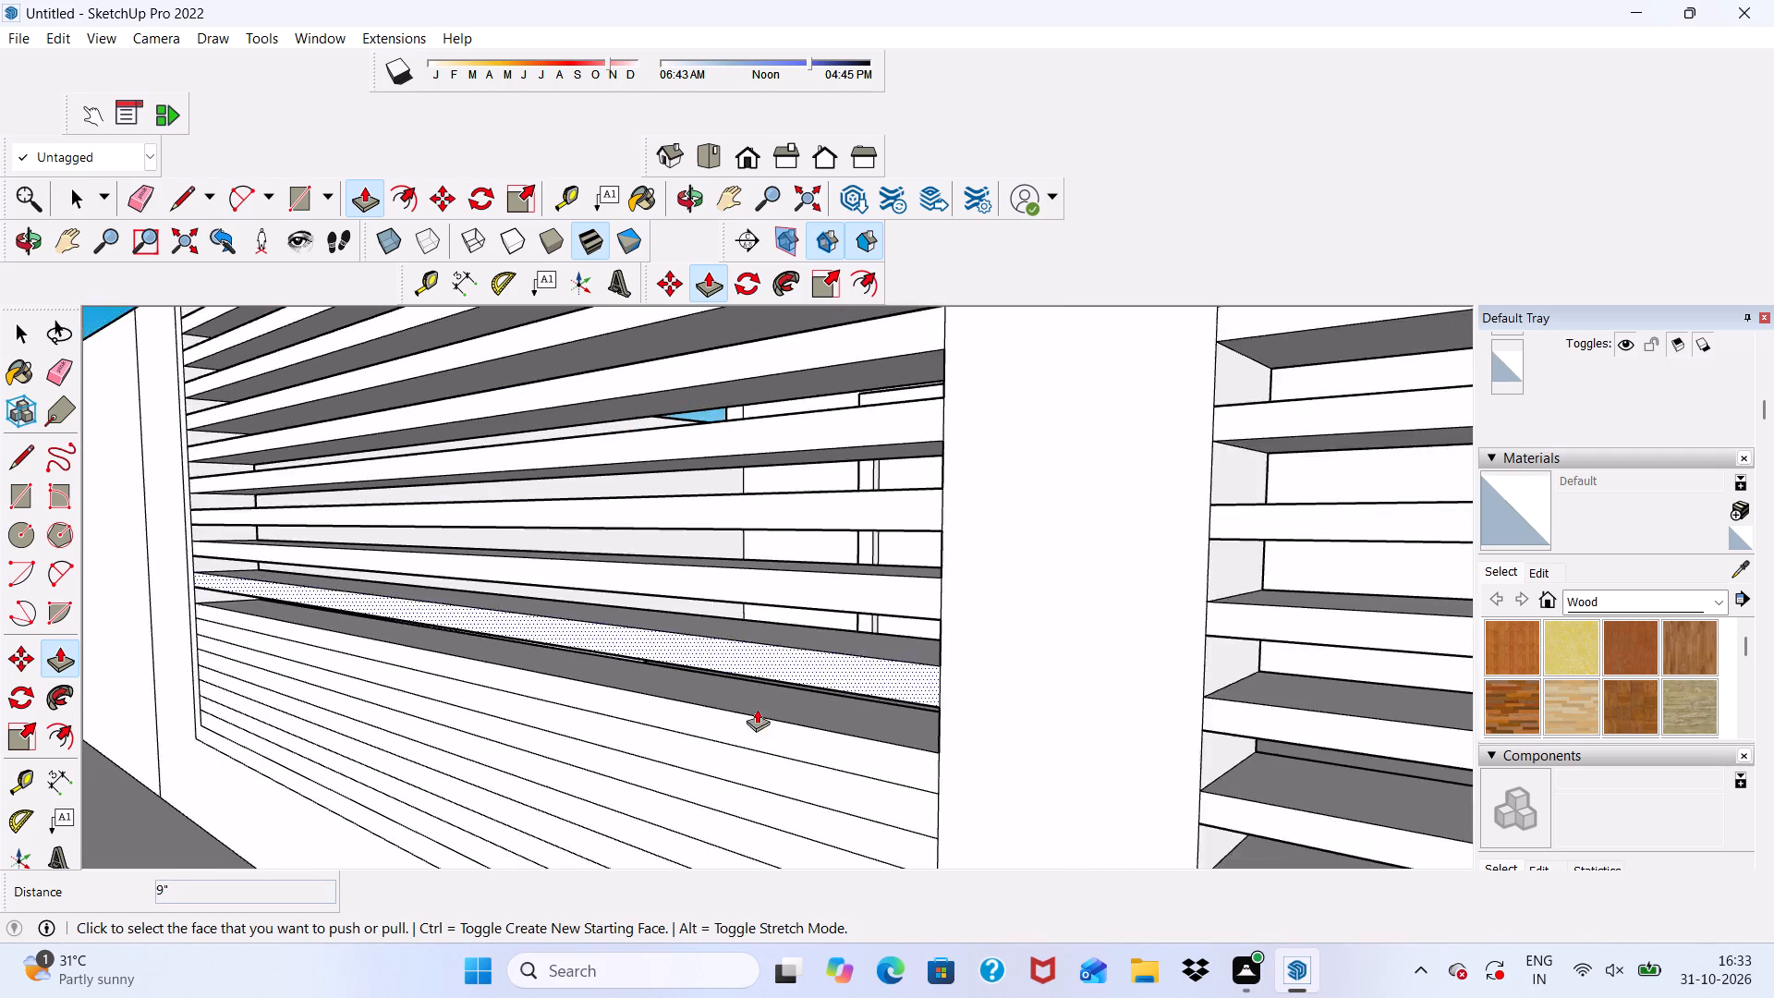
{"action": "scroll", "coordinate": [699, 715], "scroll_direction": "up", "scroll_amount": 5}
{"action": "left_click", "coordinate": [665, 751]}
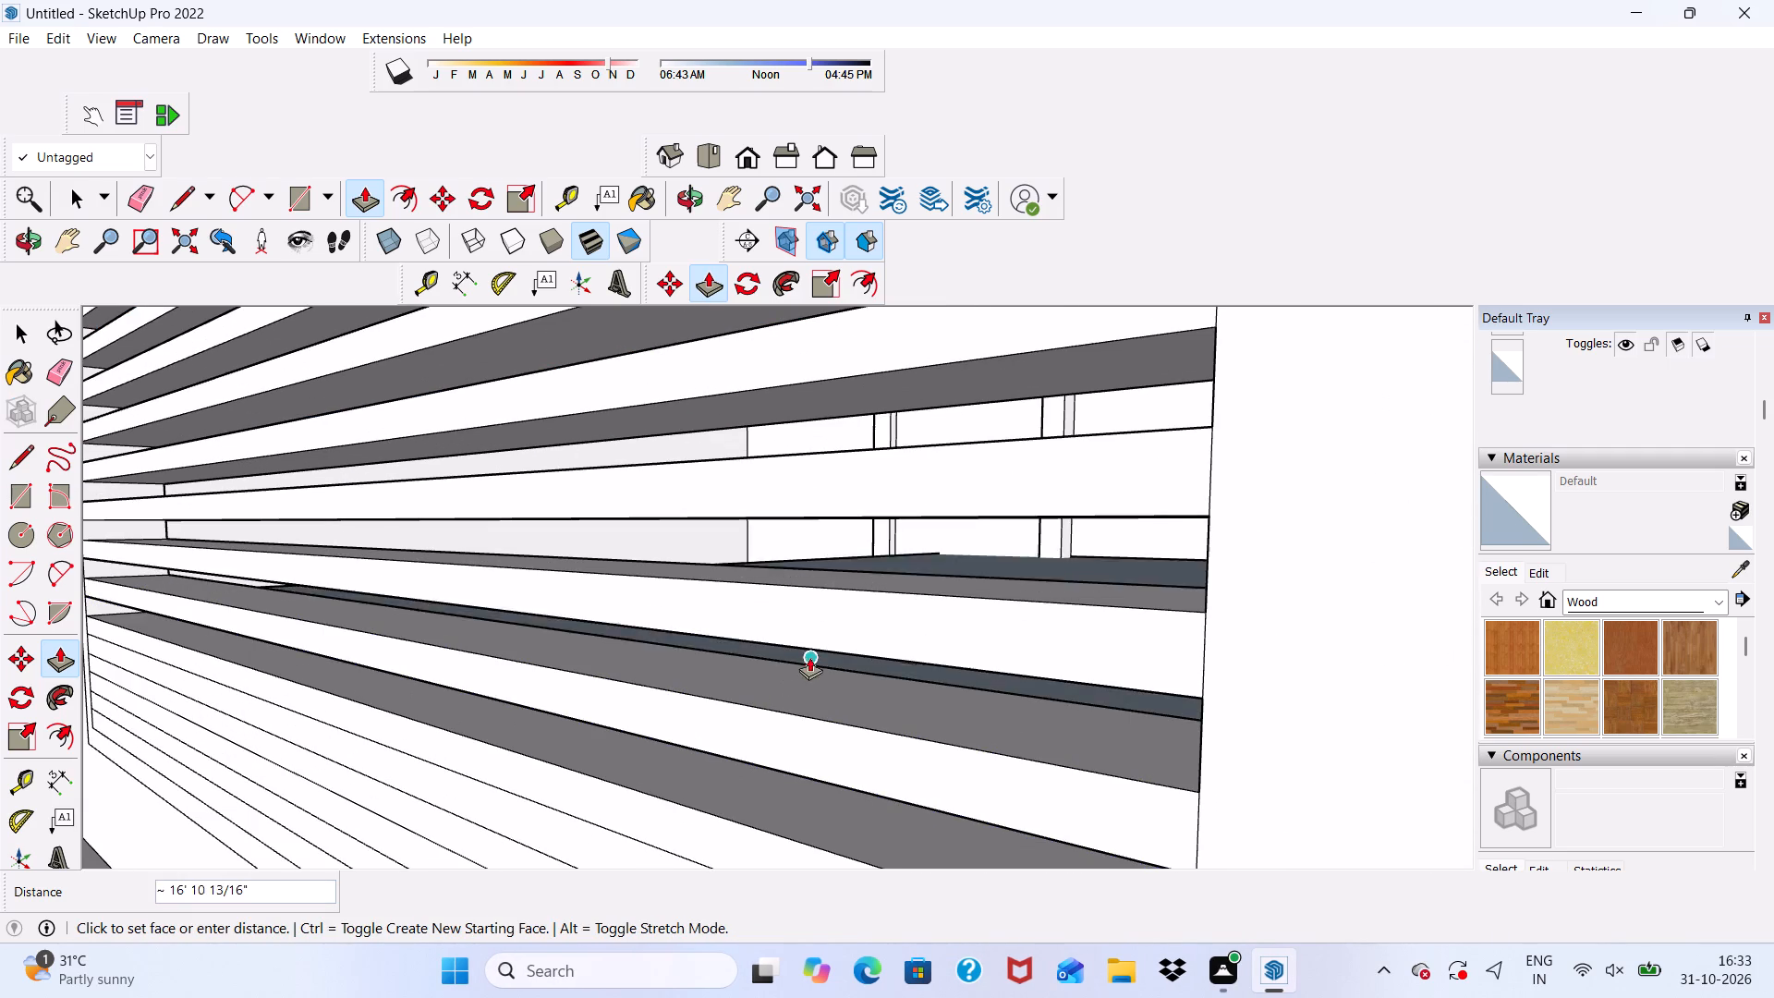
{"action": "left_click", "coordinate": [814, 670]}
Push the next alternate slat rectangle below the left panel's lowest opening 9" back through the wall.
{"action": "scroll", "coordinate": [794, 603], "scroll_direction": "down", "scroll_amount": 6}
{"action": "scroll", "coordinate": [702, 785], "scroll_direction": "up", "scroll_amount": 5}
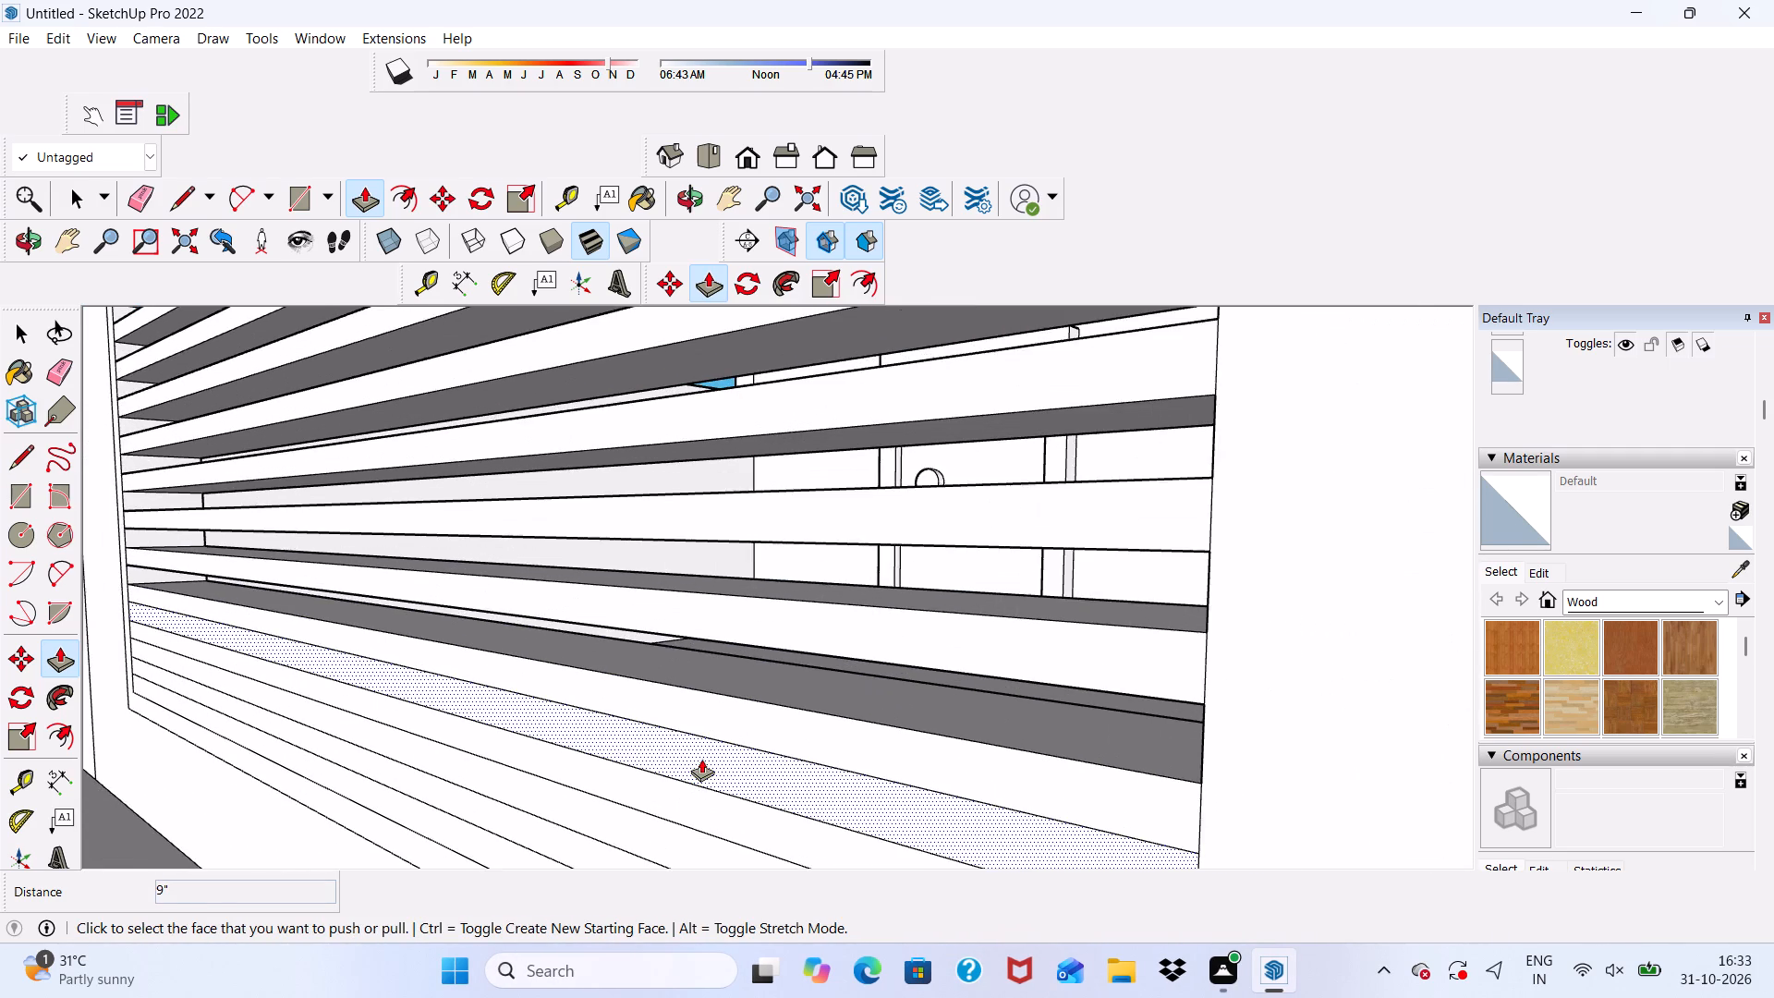
{"action": "left_click", "coordinate": [700, 758]}
{"action": "left_click", "coordinate": [850, 657]}
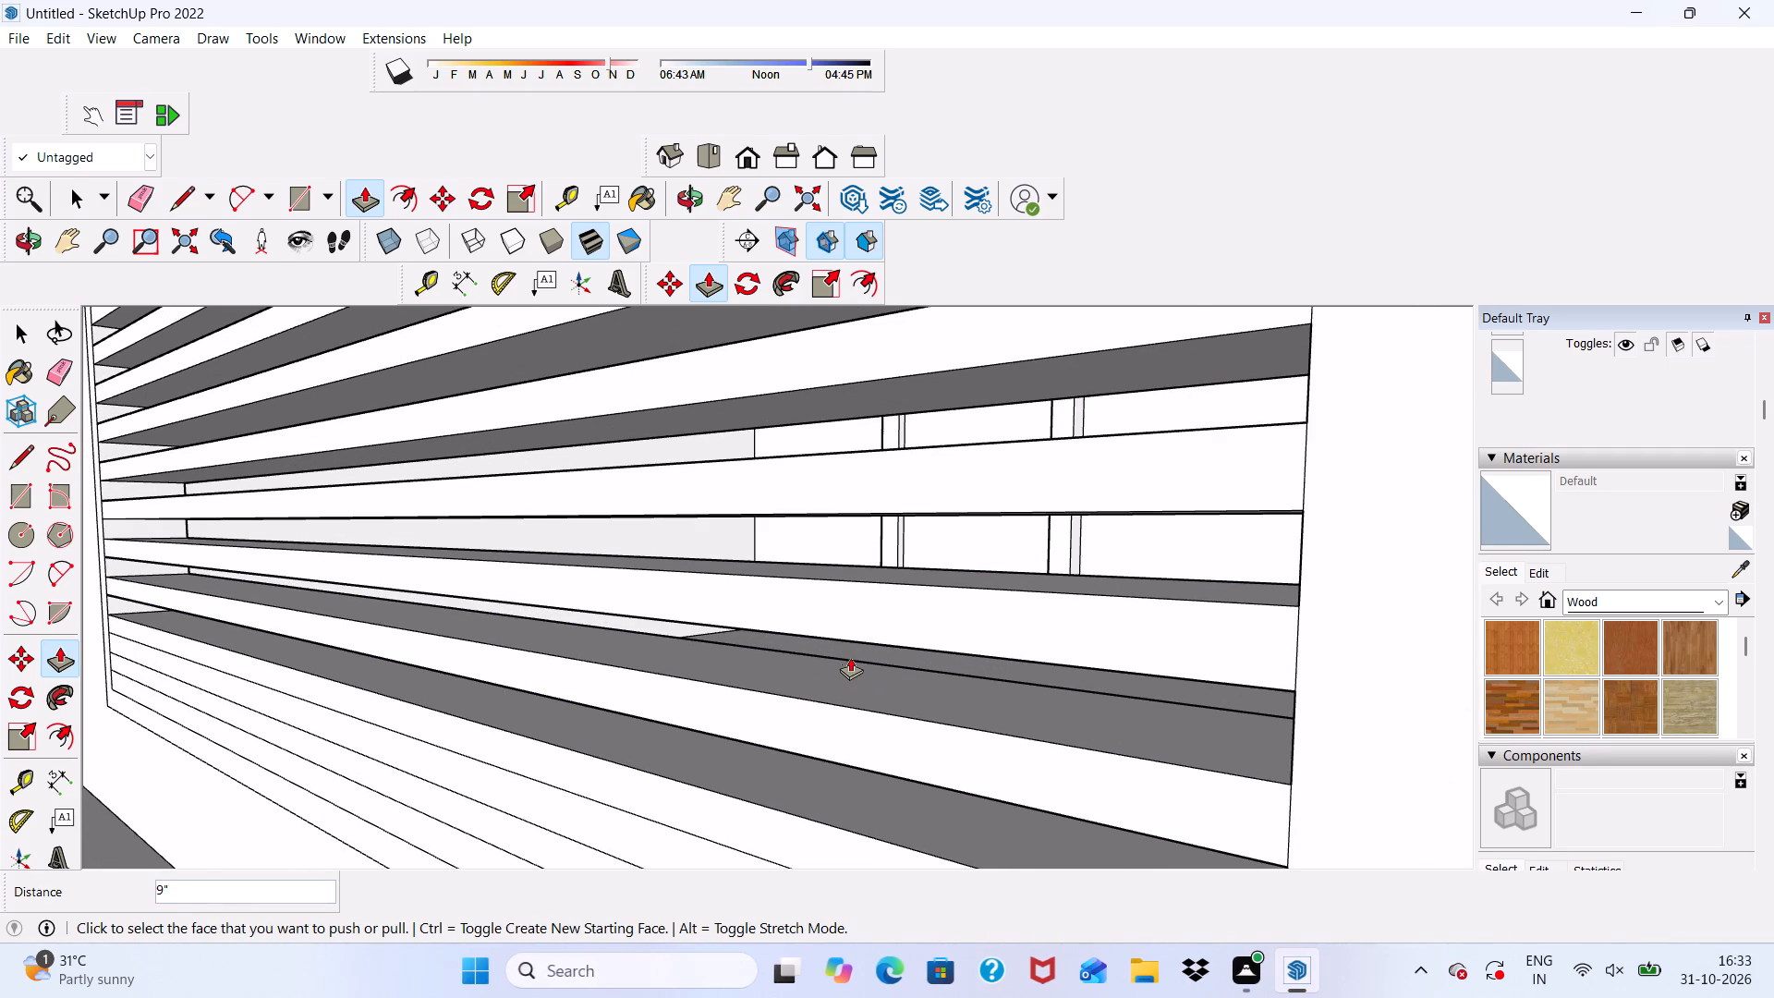
Push the left panel's second-to-last slat rectangle 9" back to the wall's rear edge.
{"action": "scroll", "coordinate": [819, 684], "scroll_direction": "down", "scroll_amount": 4}
{"action": "left_click", "coordinate": [674, 800]}
{"action": "scroll", "coordinate": [806, 749], "scroll_direction": "up", "scroll_amount": 4}
{"action": "scroll", "coordinate": [820, 761], "scroll_direction": "down", "scroll_amount": 1}
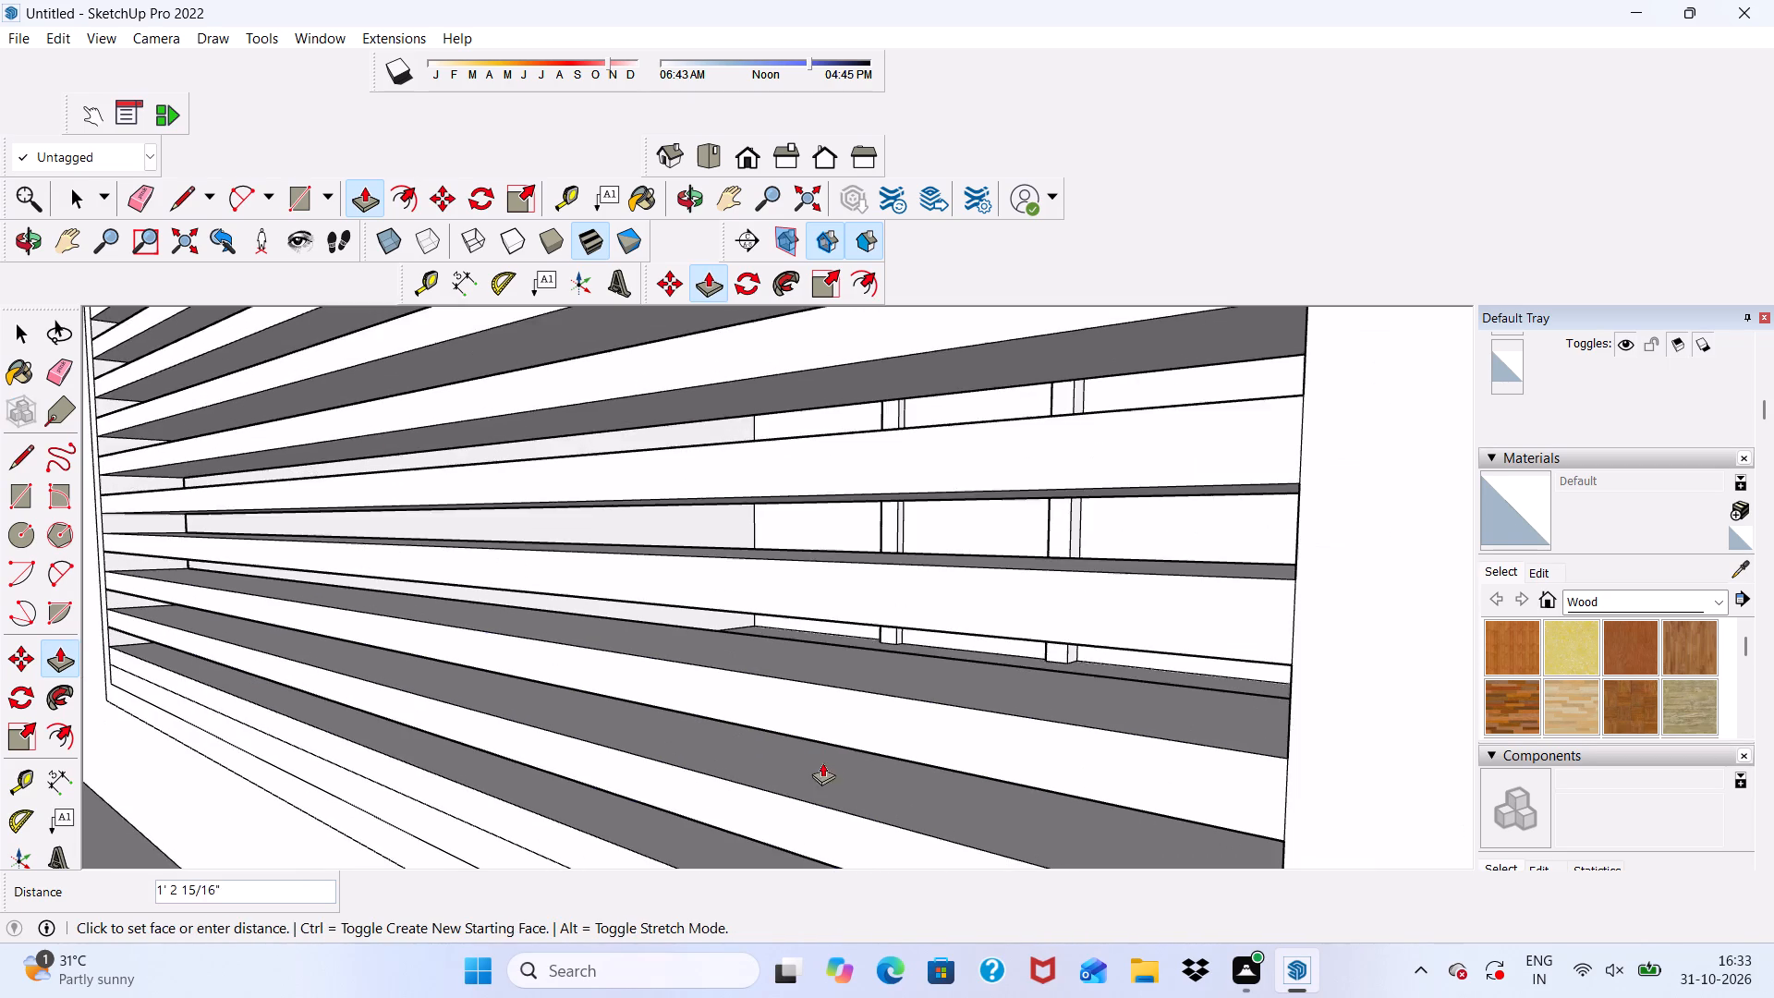
{"action": "scroll", "coordinate": [834, 759], "scroll_direction": "up", "scroll_amount": 4}
{"action": "scroll", "coordinate": [852, 736], "scroll_direction": "down", "scroll_amount": 1}
{"action": "middle_click_drag", "start_coordinate": [852, 736], "coordinate": [864, 670]}
{"action": "scroll", "coordinate": [873, 796], "scroll_direction": "up", "scroll_amount": 4}
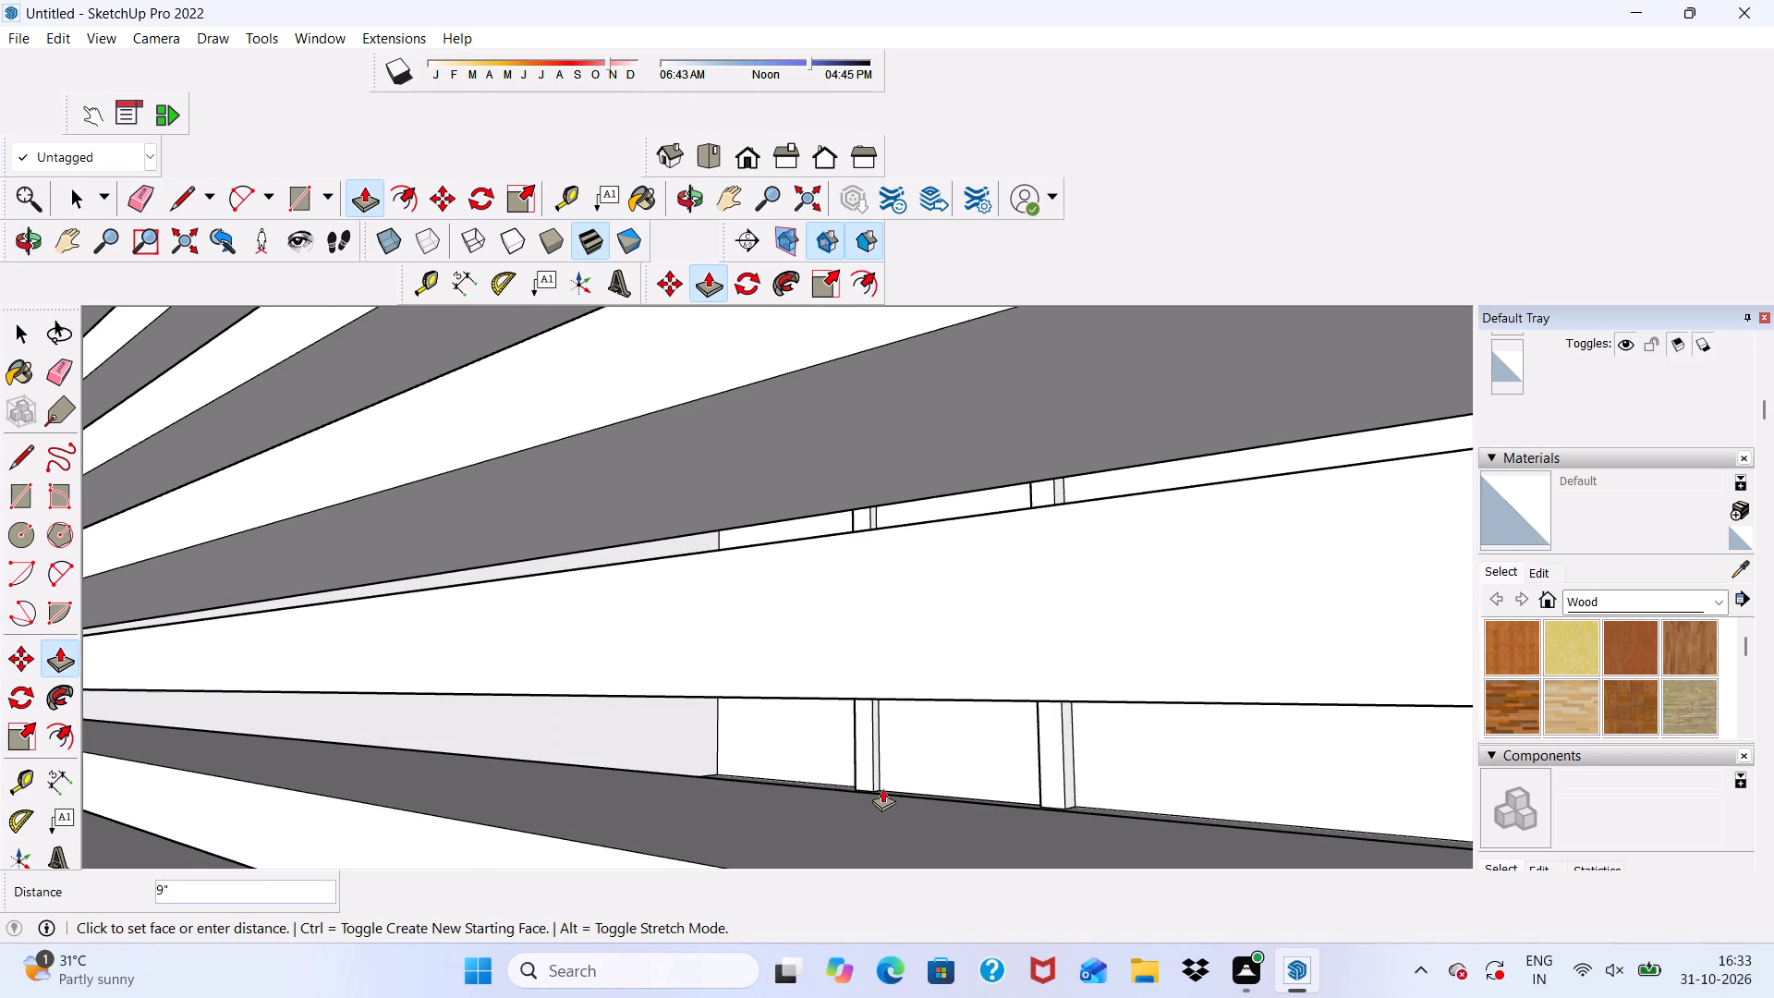
{"action": "left_click", "coordinate": [882, 788]}
Push the left panel's bottom slat rectangle 9" back to the wall's rear edge.
{"action": "scroll", "coordinate": [759, 481], "scroll_direction": "down", "scroll_amount": 6}
{"action": "scroll", "coordinate": [666, 583], "scroll_direction": "down", "scroll_amount": 6}
{"action": "scroll", "coordinate": [638, 765], "scroll_direction": "up", "scroll_amount": 2}
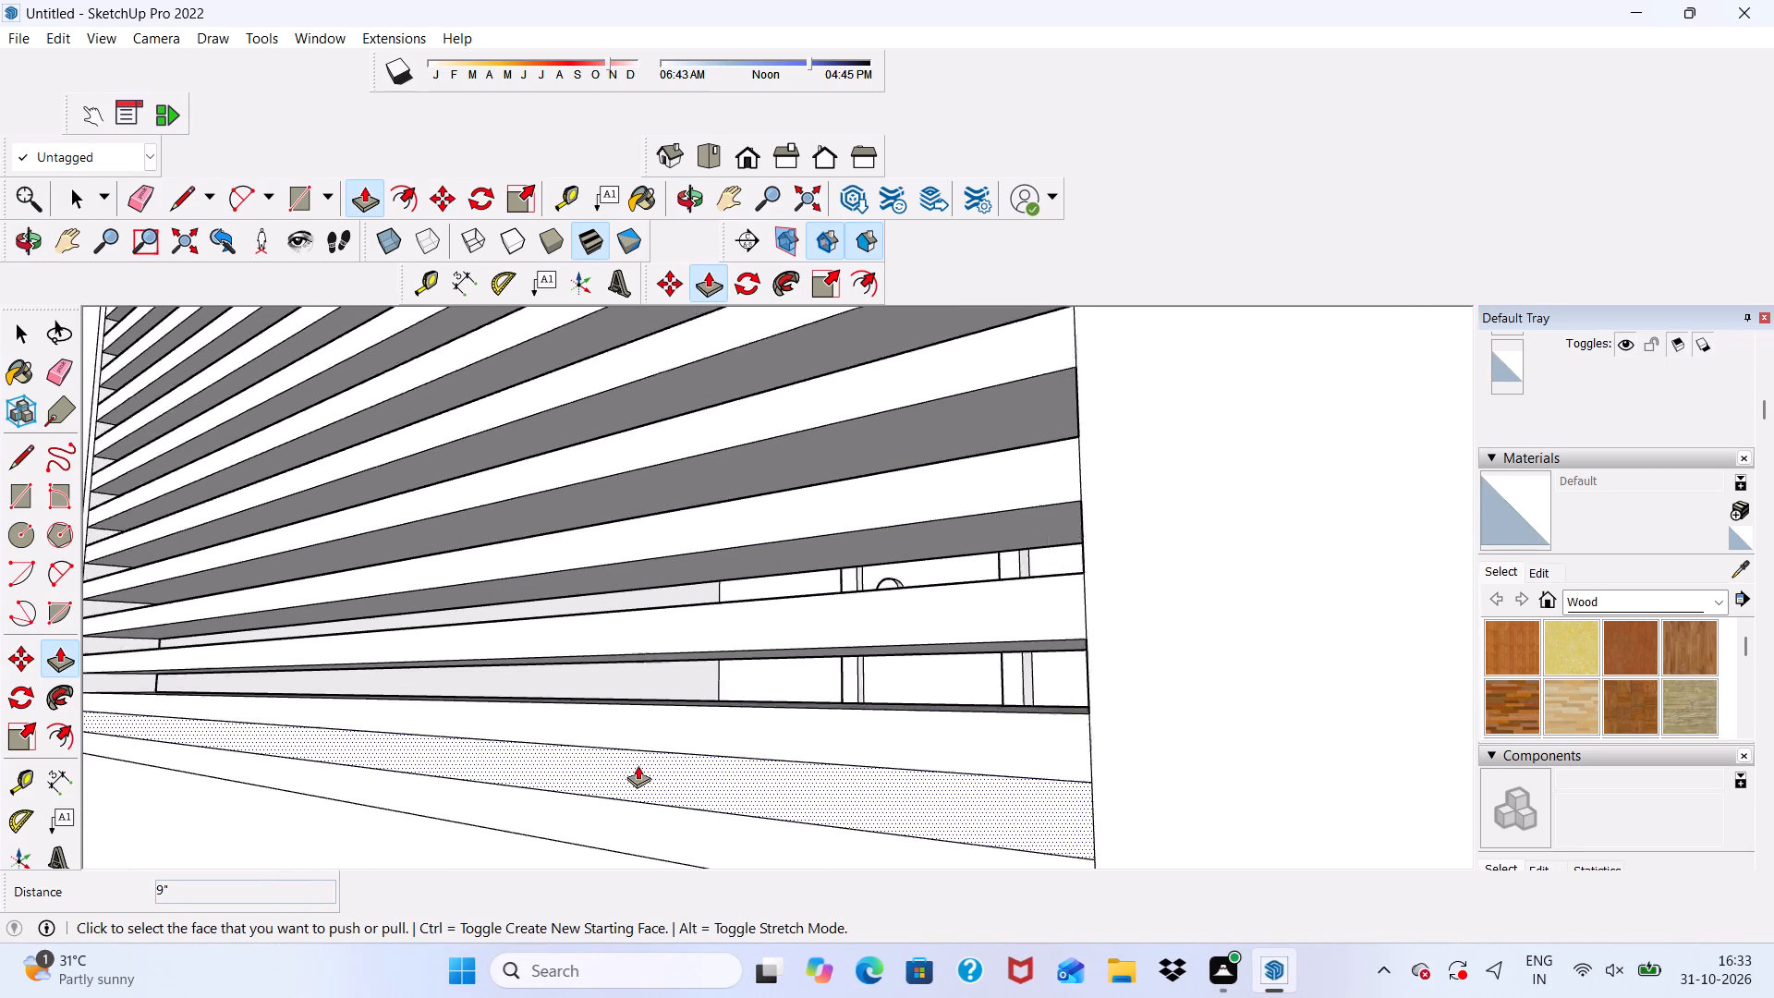
{"action": "scroll", "coordinate": [638, 765], "scroll_direction": "up", "scroll_amount": 1}
{"action": "left_click", "coordinate": [638, 765]}
{"action": "middle_click_drag", "start_coordinate": [867, 695], "coordinate": [872, 757]}
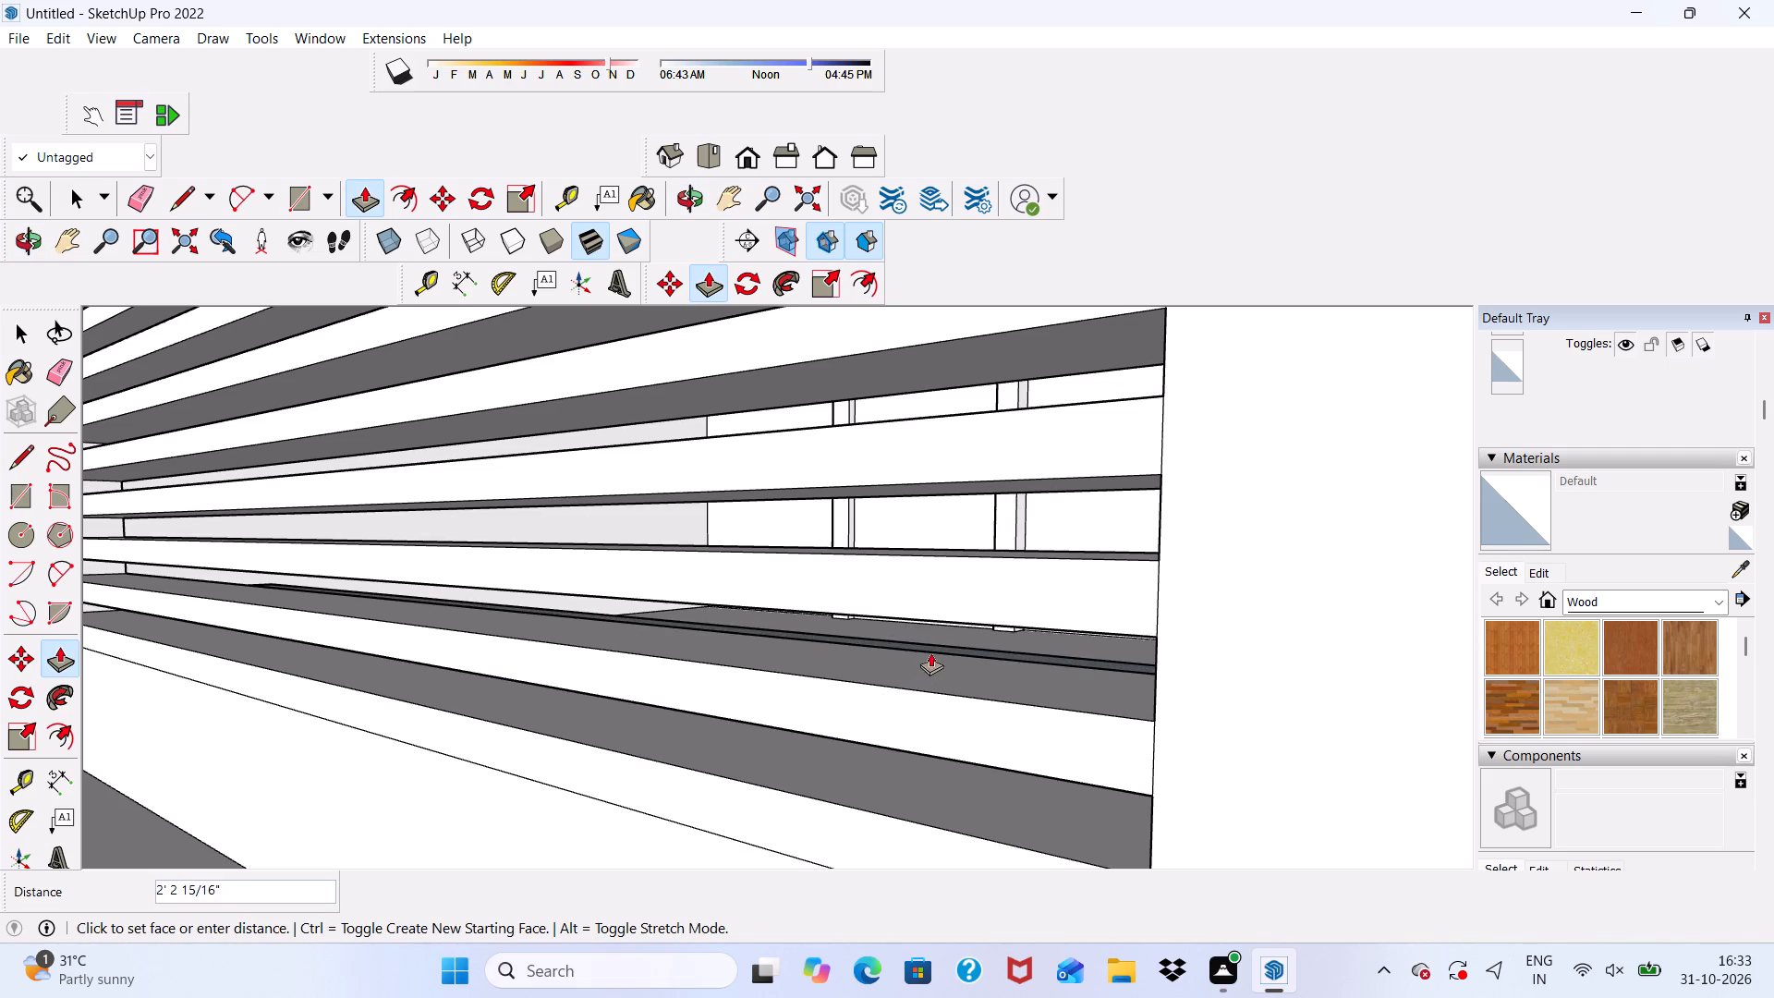
{"action": "scroll", "coordinate": [915, 658], "scroll_direction": "up", "scroll_amount": 4}
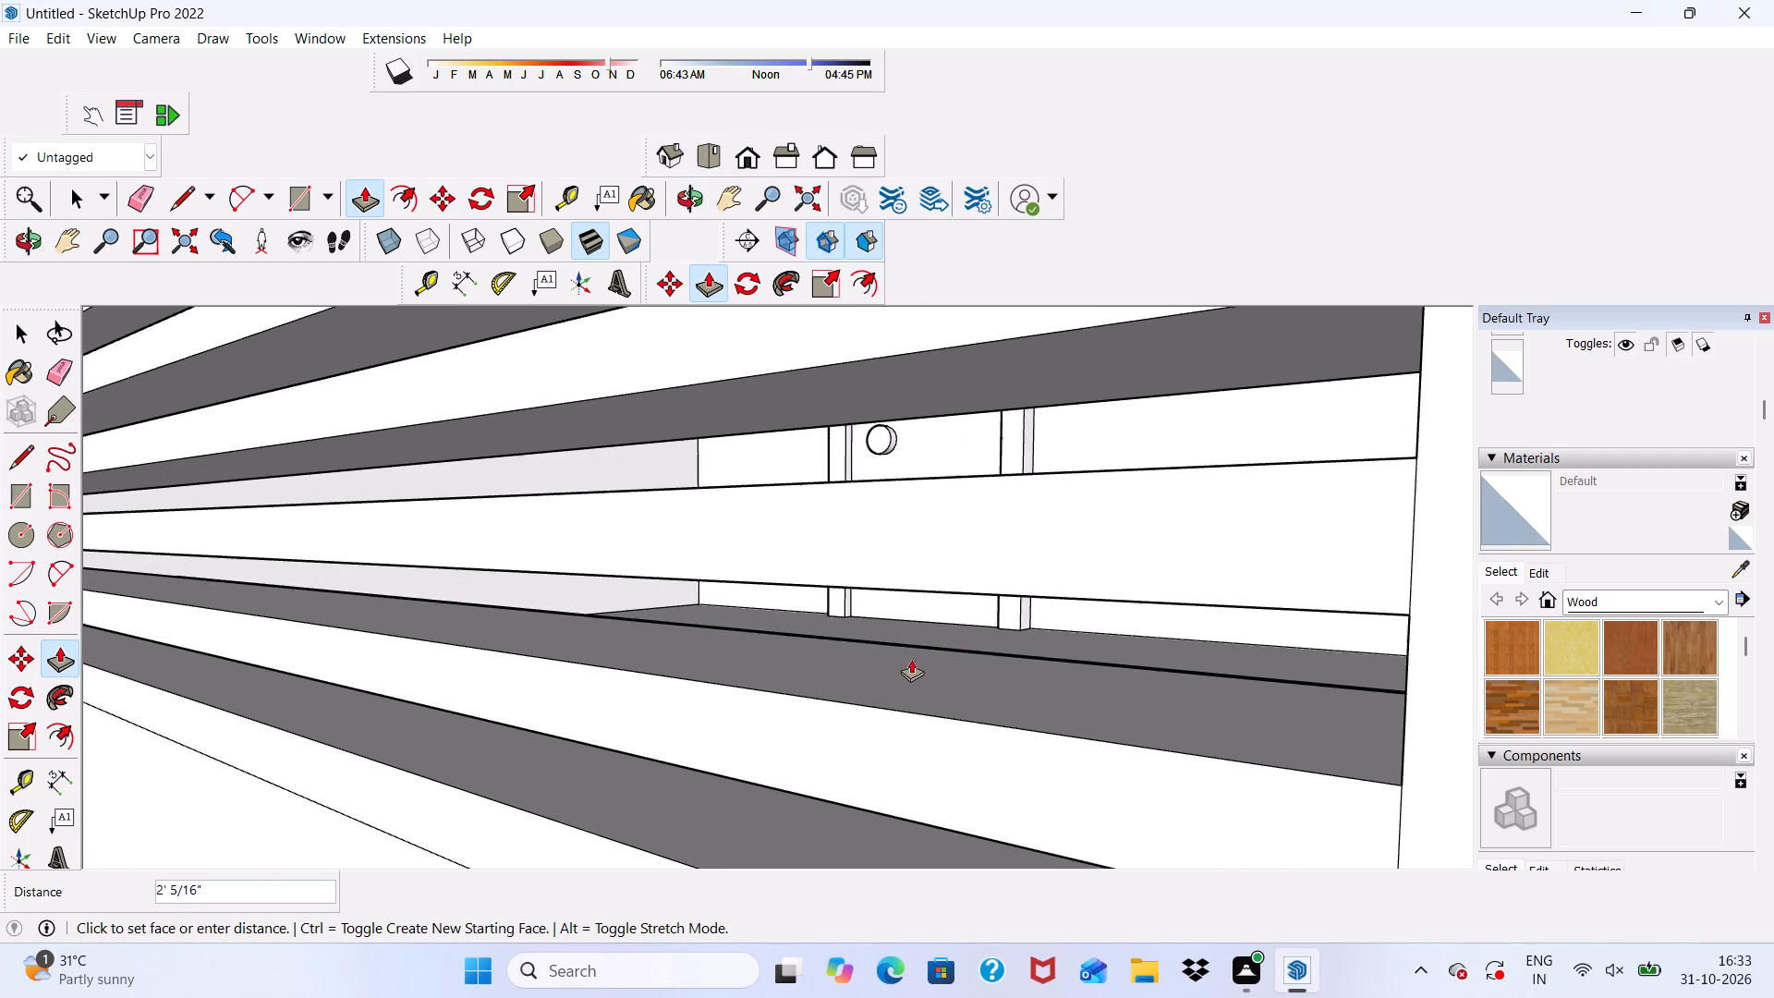
{"action": "left_click", "coordinate": [874, 637]}
Examine the slat openings of both panels from below and from the front.
{"action": "scroll", "coordinate": [791, 620], "scroll_direction": "down", "scroll_amount": 3}
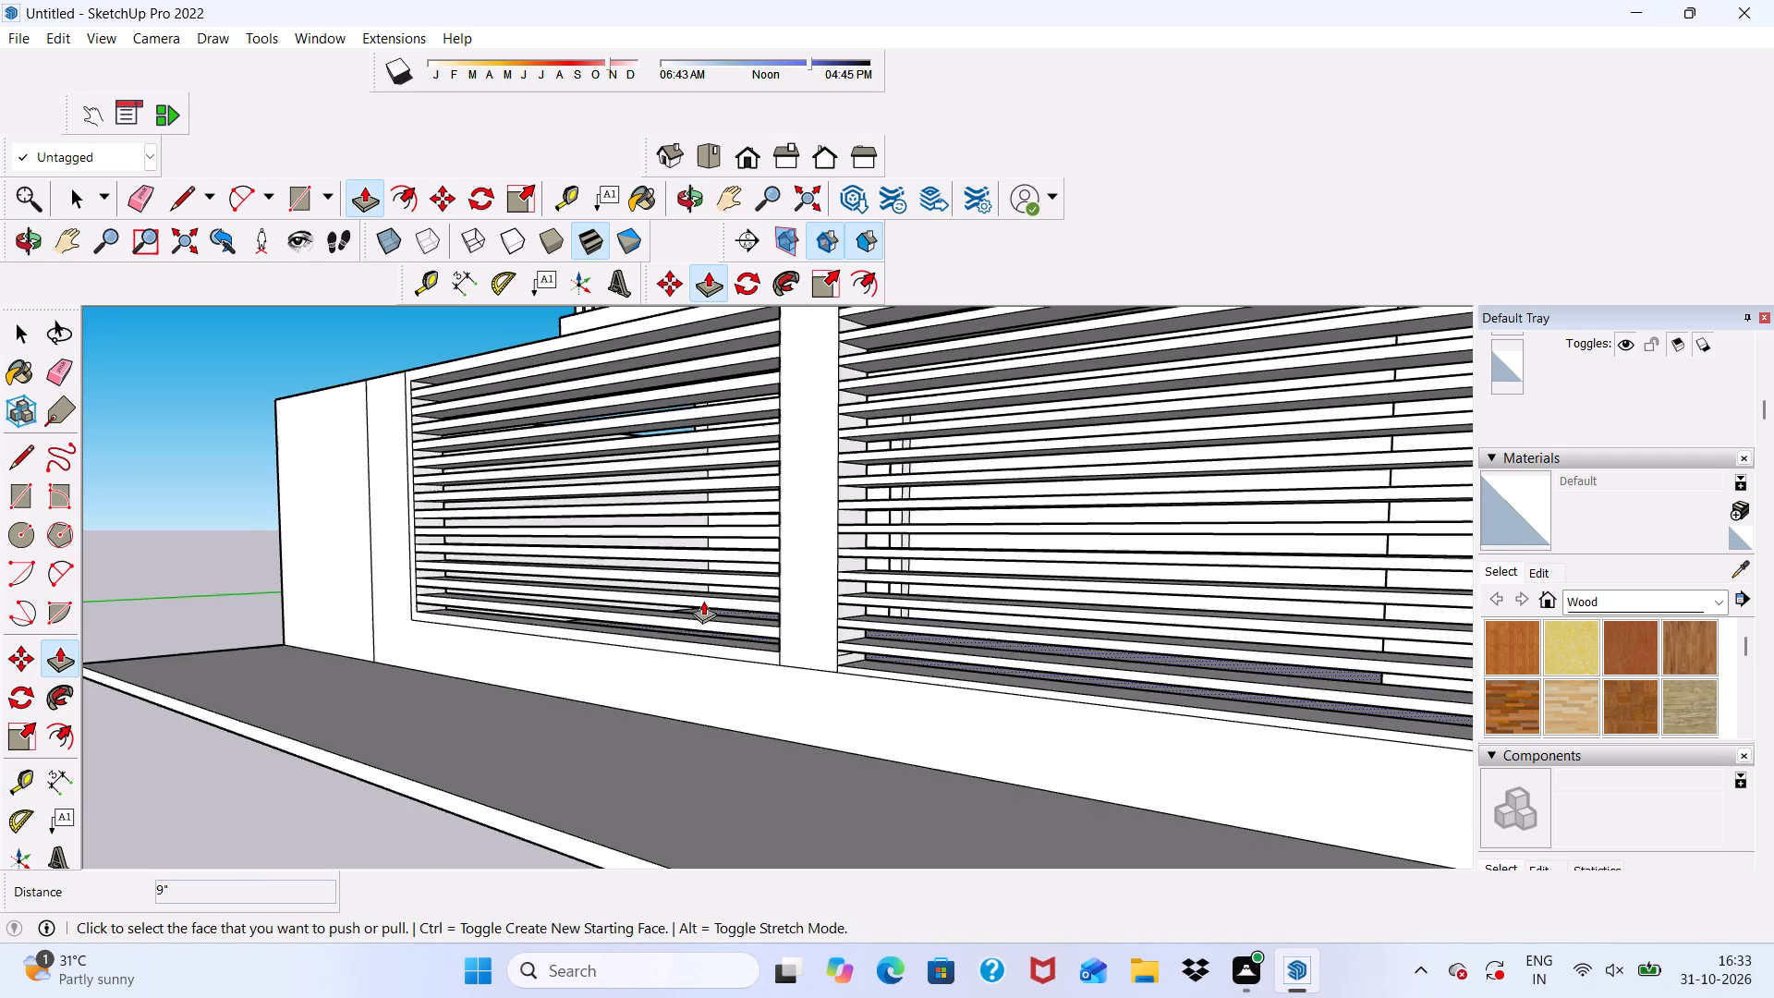
{"action": "scroll", "coordinate": [703, 601], "scroll_direction": "down", "scroll_amount": 8}
{"action": "middle_click_drag", "start_coordinate": [718, 622], "coordinate": [913, 691]}
{"action": "key", "text": "space"}
{"action": "middle_click_drag", "start_coordinate": [911, 662], "coordinate": [889, 412]}
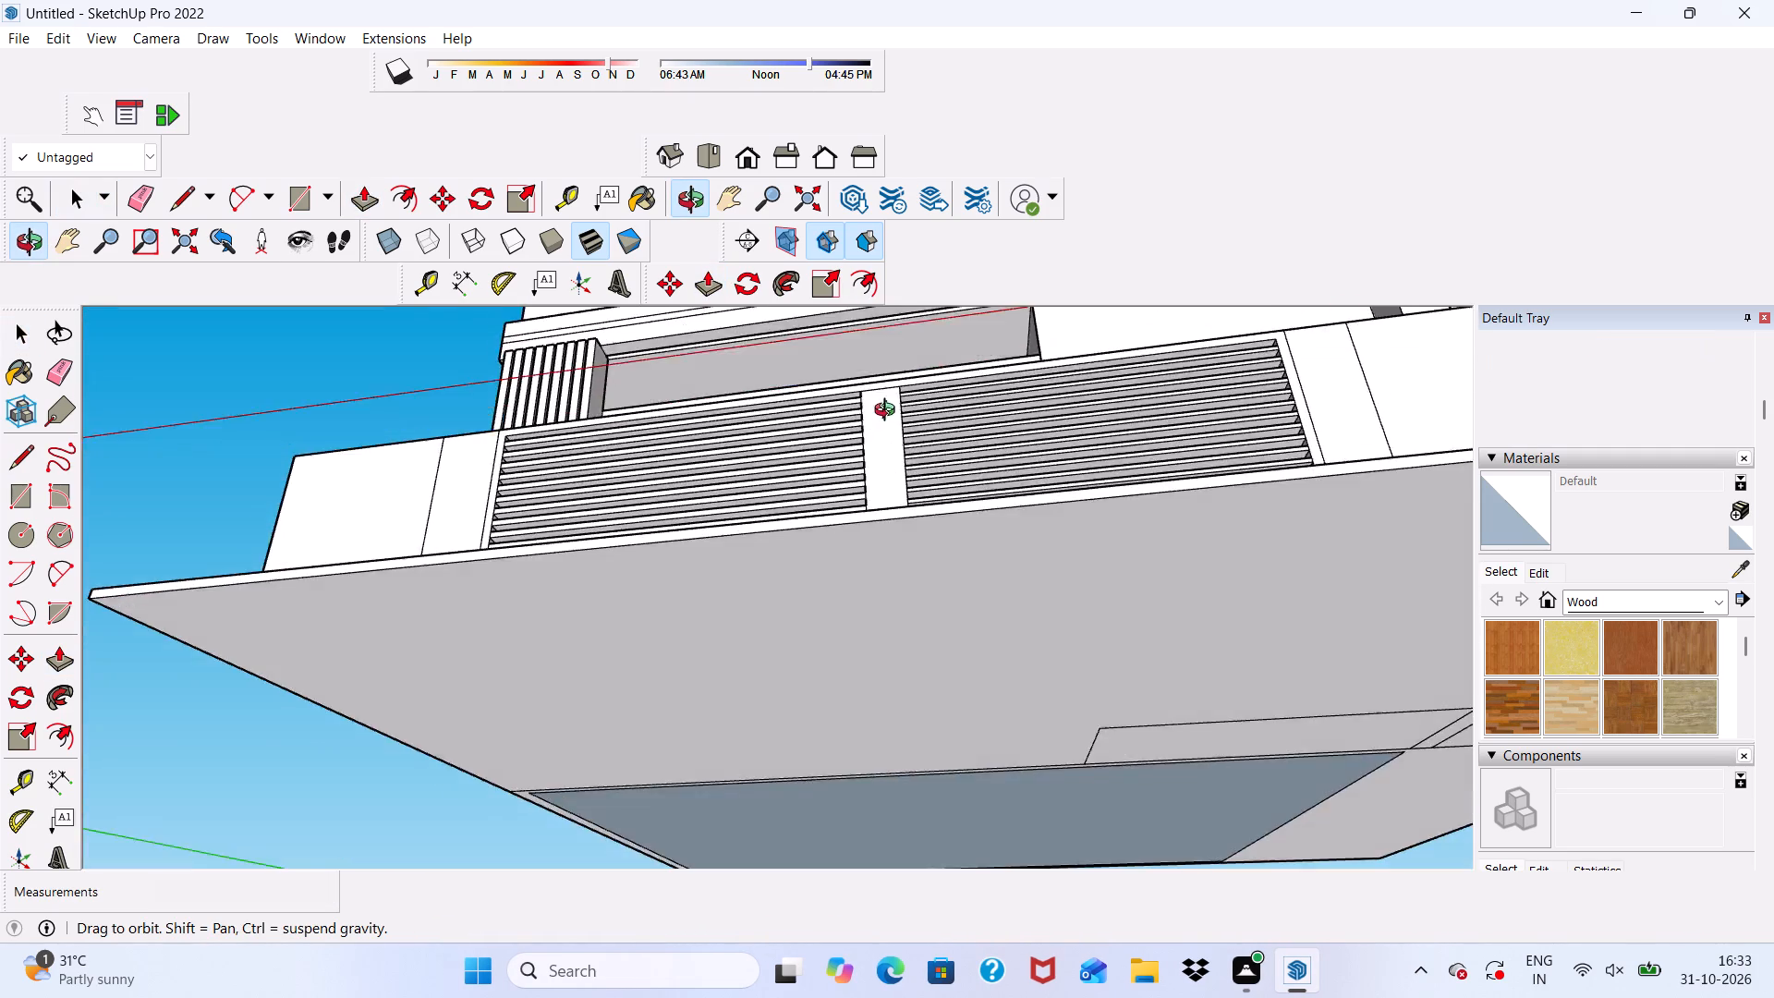
{"action": "middle_click_drag", "start_coordinate": [889, 412], "coordinate": [942, 761]}
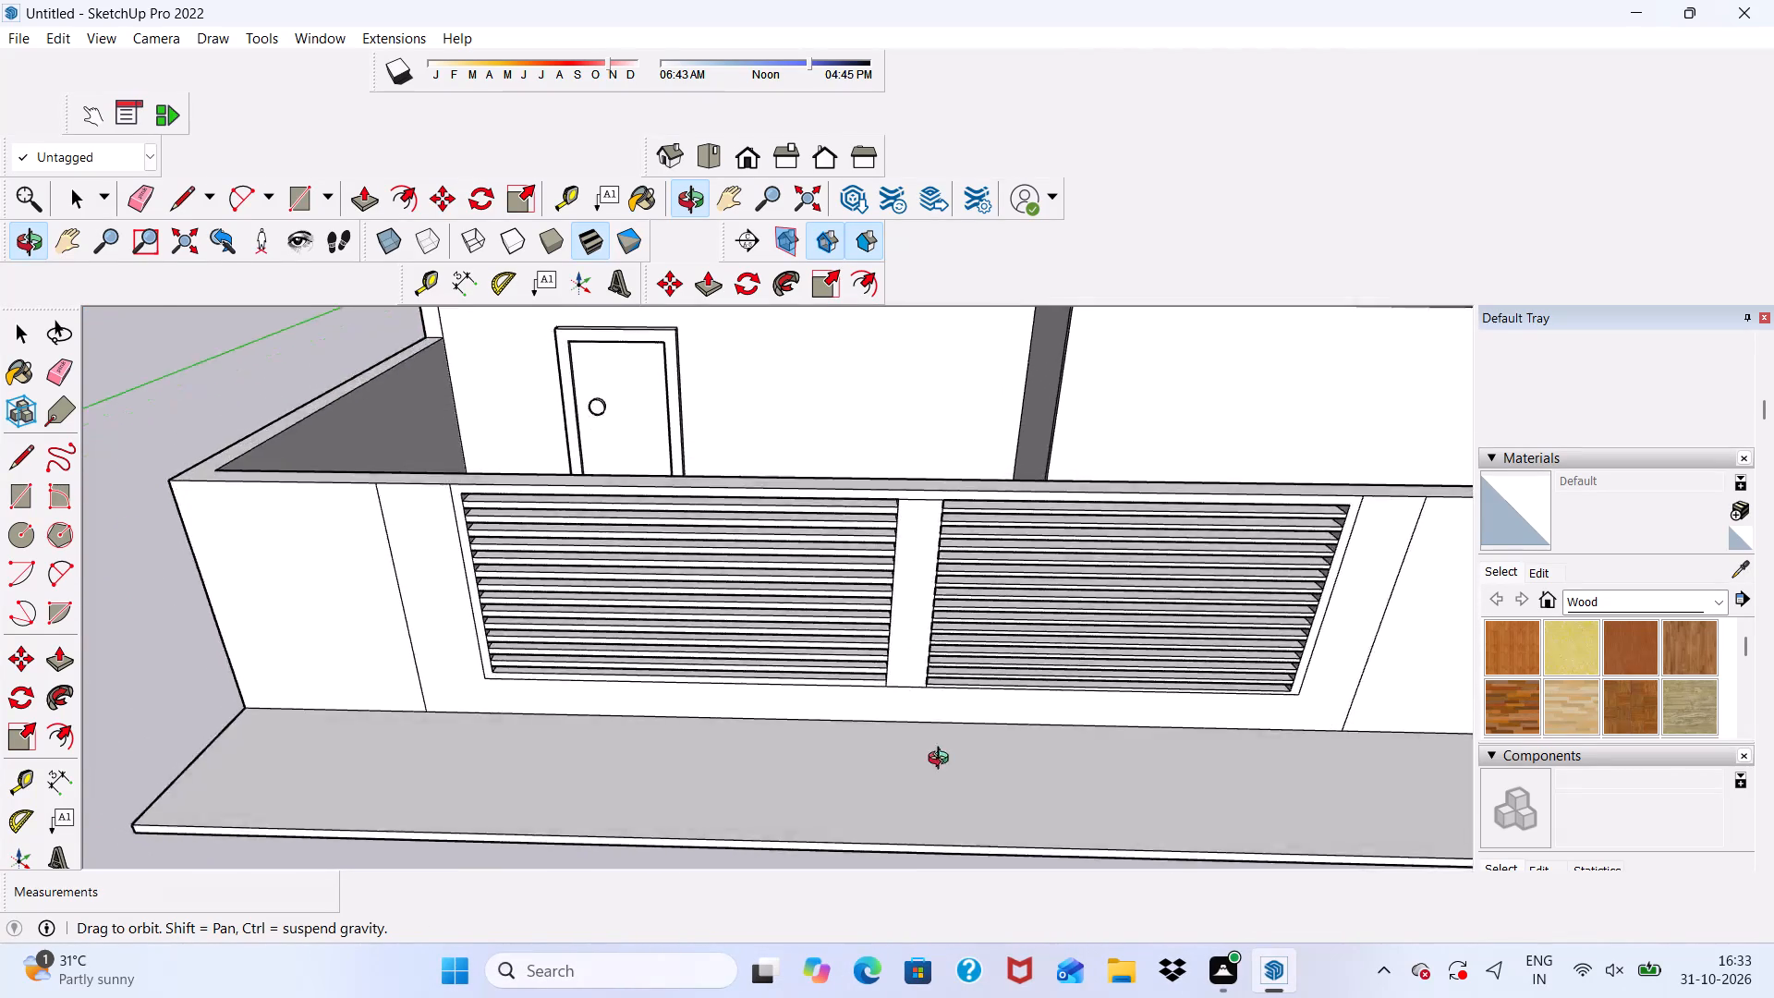
Erase the vertical line on the boundary wall's front face left of the gate frame.
{"action": "middle_click_drag", "start_coordinate": [942, 761], "coordinate": [916, 558]}
{"action": "scroll", "coordinate": [893, 626], "scroll_direction": "down", "scroll_amount": 5}
{"action": "scroll", "coordinate": [587, 402], "scroll_direction": "up", "scroll_amount": 3}
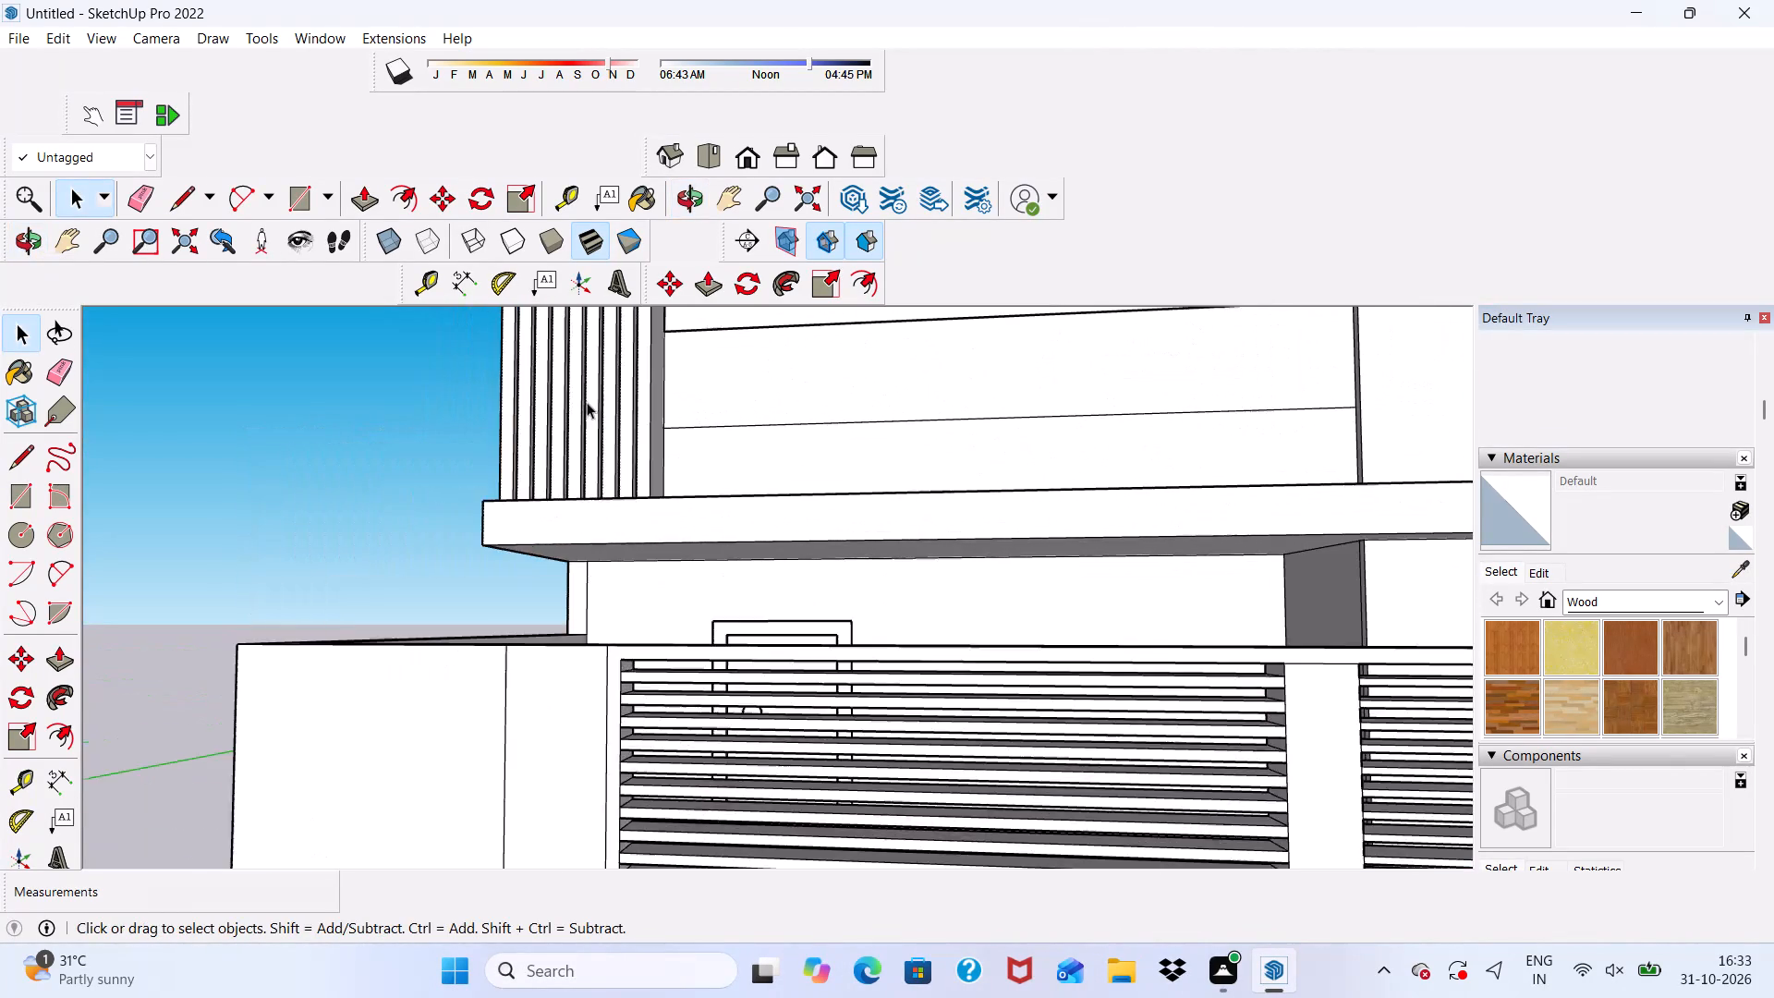
{"action": "scroll", "coordinate": [587, 402], "scroll_direction": "up", "scroll_amount": 8}
{"action": "scroll", "coordinate": [605, 577], "scroll_direction": "down", "scroll_amount": 6}
{"action": "middle_click_drag", "start_coordinate": [589, 600], "coordinate": [635, 699]}
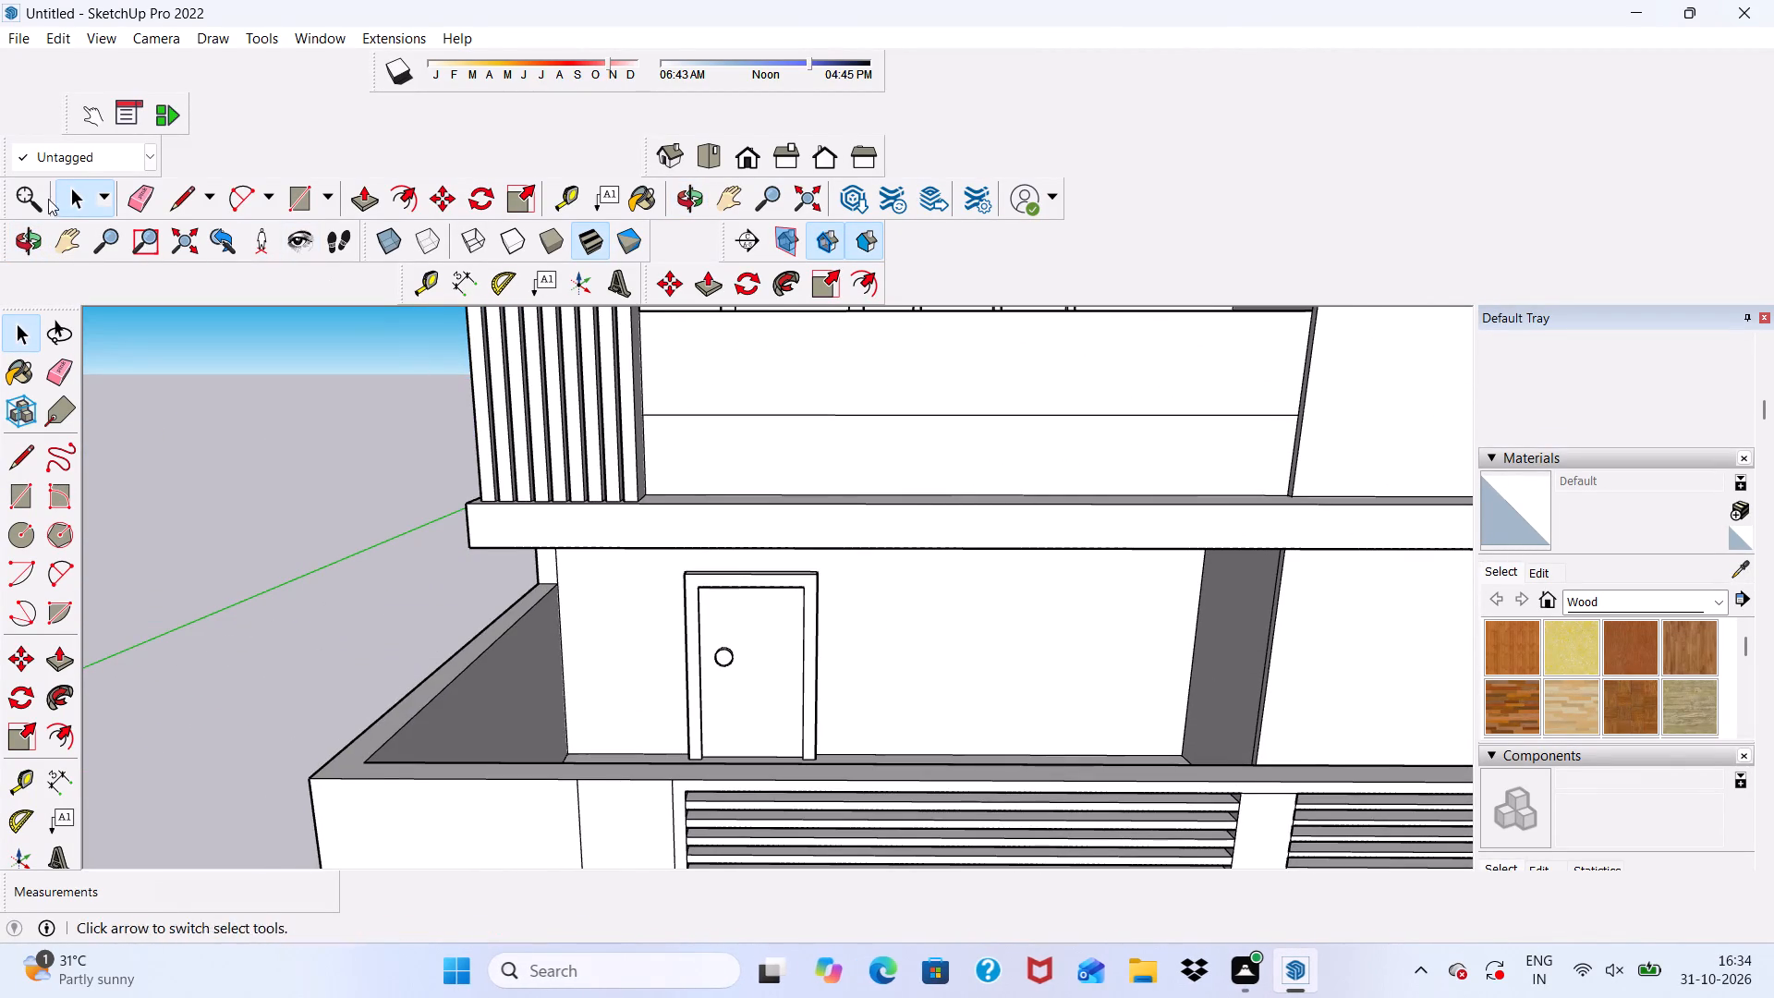
{"action": "left_click", "coordinate": [133, 186]}
{"action": "scroll", "coordinate": [330, 423], "scroll_direction": "down", "scroll_amount": 6}
{"action": "scroll", "coordinate": [511, 712], "scroll_direction": "up", "scroll_amount": 4}
{"action": "left_click", "coordinate": [493, 665]}
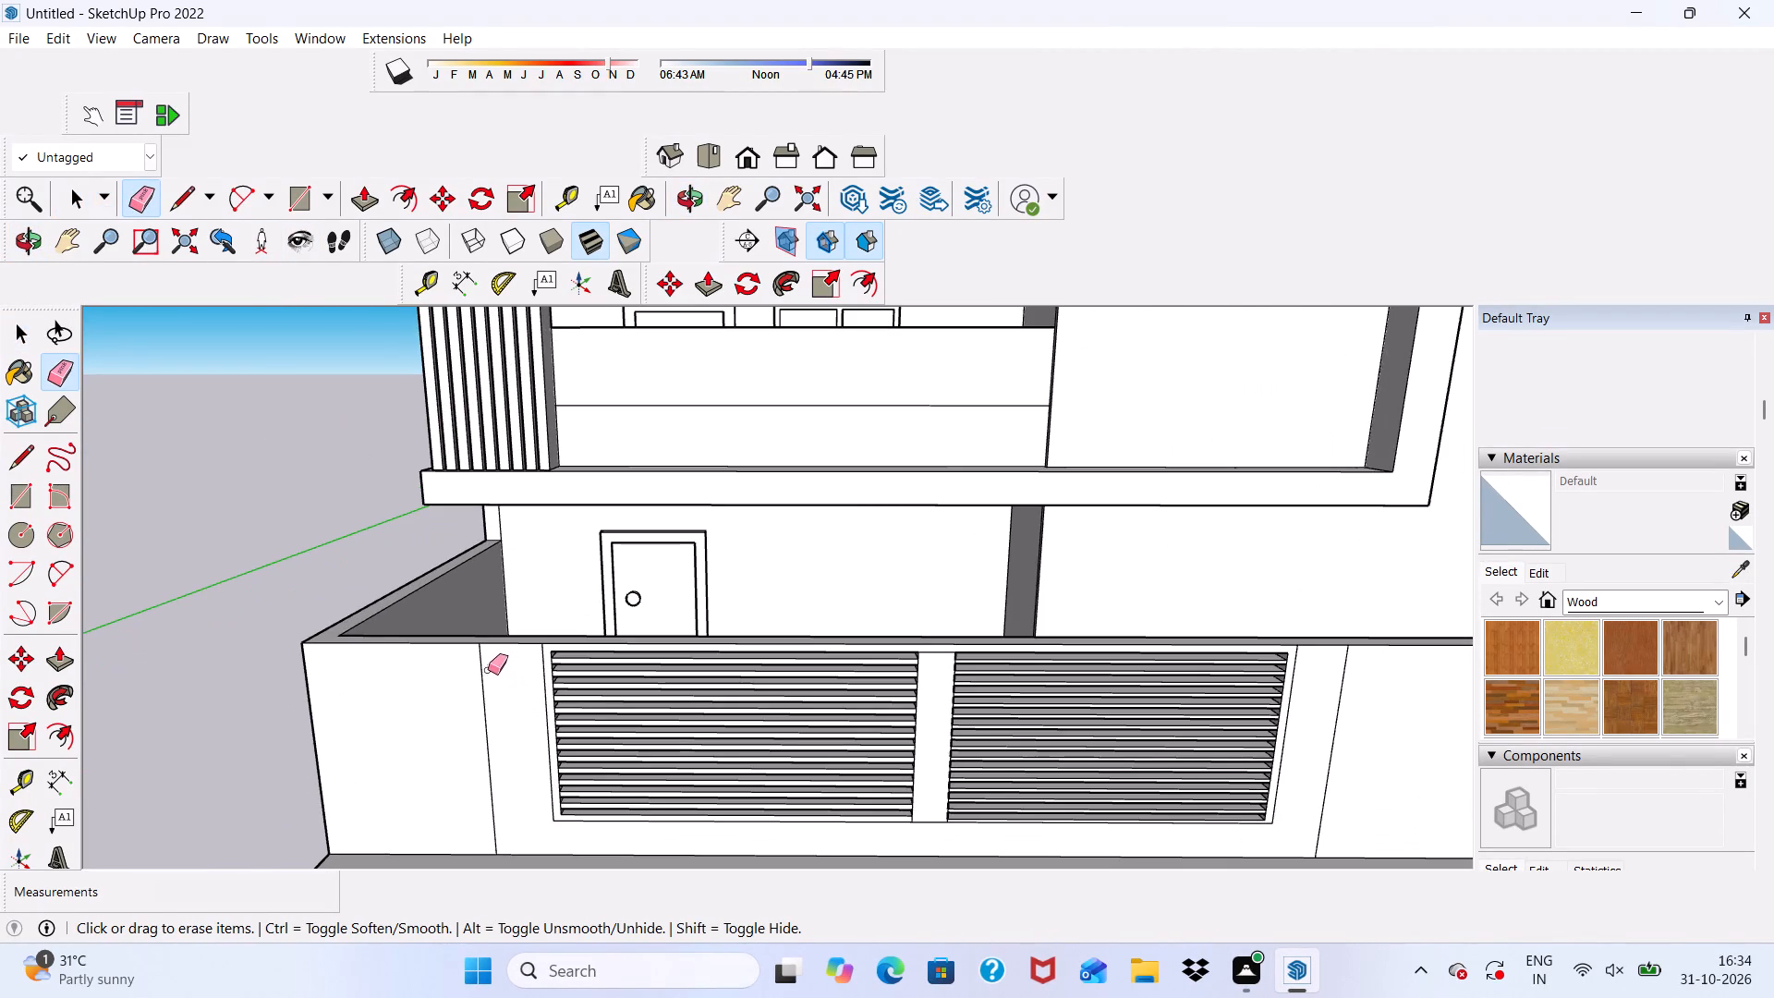
{"action": "left_click_drag", "start_coordinate": [476, 685], "coordinate": [487, 716]}
{"action": "scroll", "coordinate": [439, 575], "scroll_direction": "down", "scroll_amount": 4}
{"action": "middle_click_drag", "start_coordinate": [504, 731], "coordinate": [456, 836]}
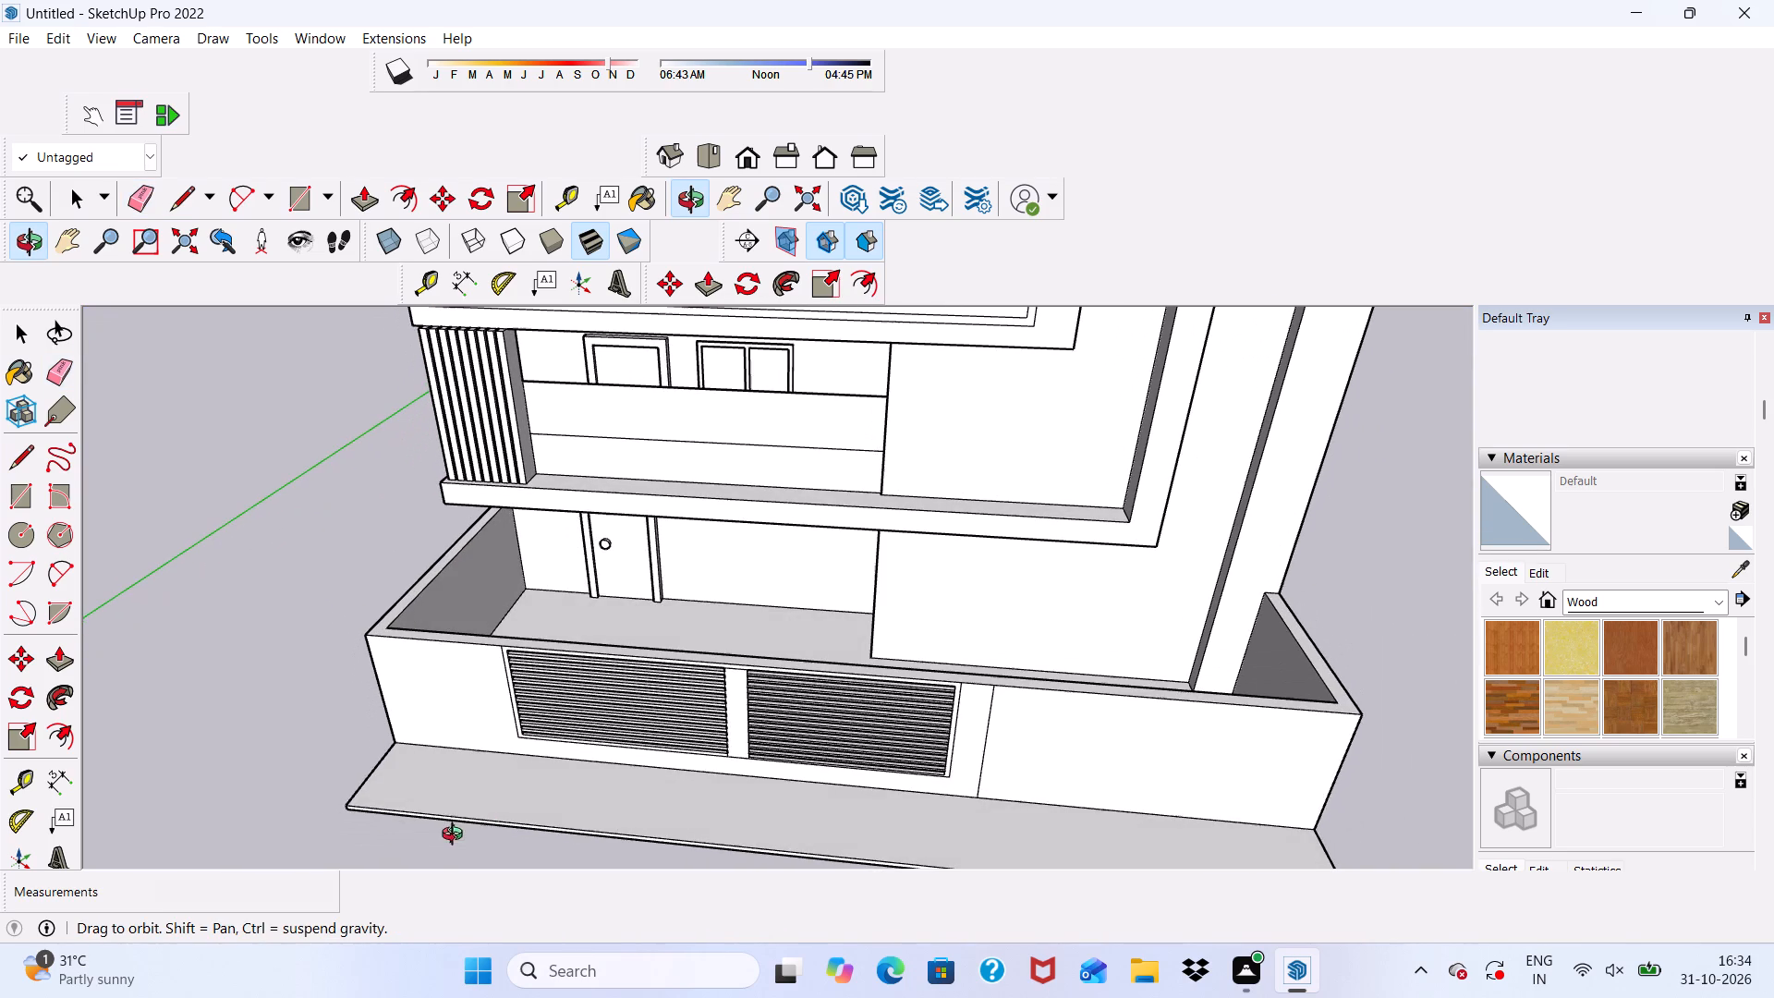
{"action": "middle_click_drag", "start_coordinate": [456, 836], "coordinate": [455, 836]}
{"action": "key", "text": "space"}
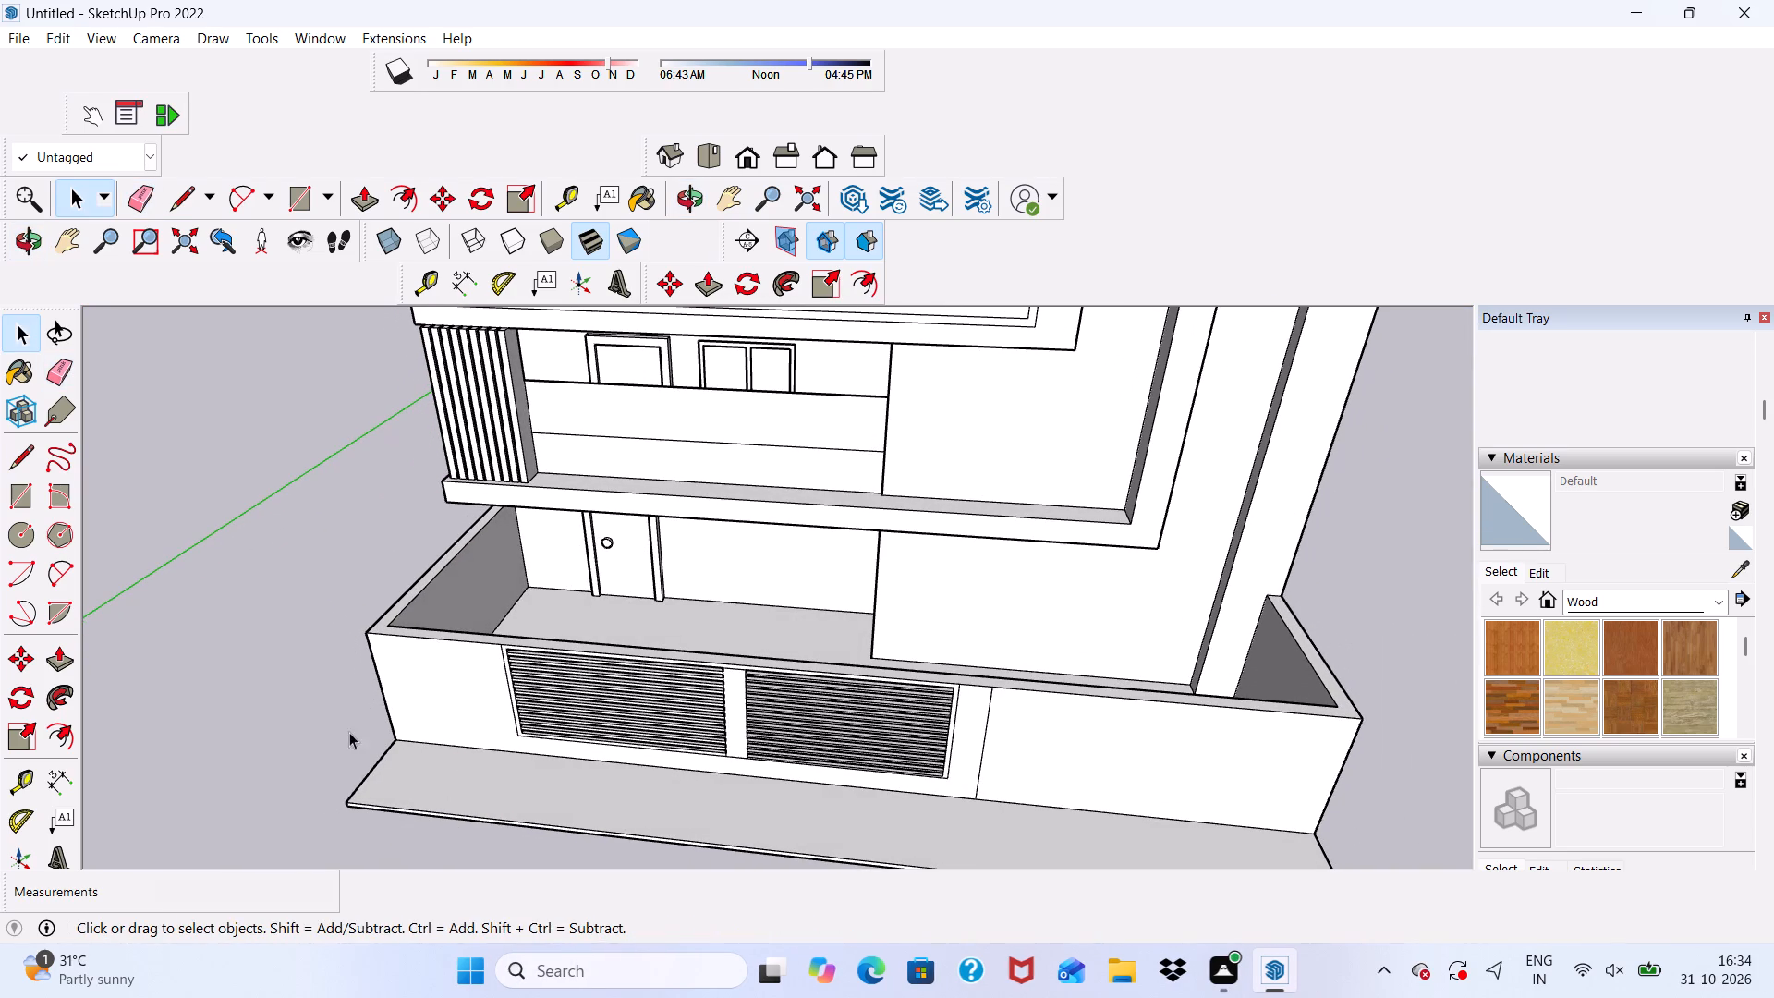
Draw a full-height rectangle about 5' wide on the wall's front face, starting at its top left corner.
{"action": "middle_click_drag", "start_coordinate": [350, 732], "coordinate": [404, 587]}
{"action": "left_click", "coordinate": [288, 208]}
{"action": "scroll", "coordinate": [338, 718], "scroll_direction": "up", "scroll_amount": 4}
{"action": "left_click", "coordinate": [357, 537]}
{"action": "scroll", "coordinate": [561, 659], "scroll_direction": "up", "scroll_amount": 3}
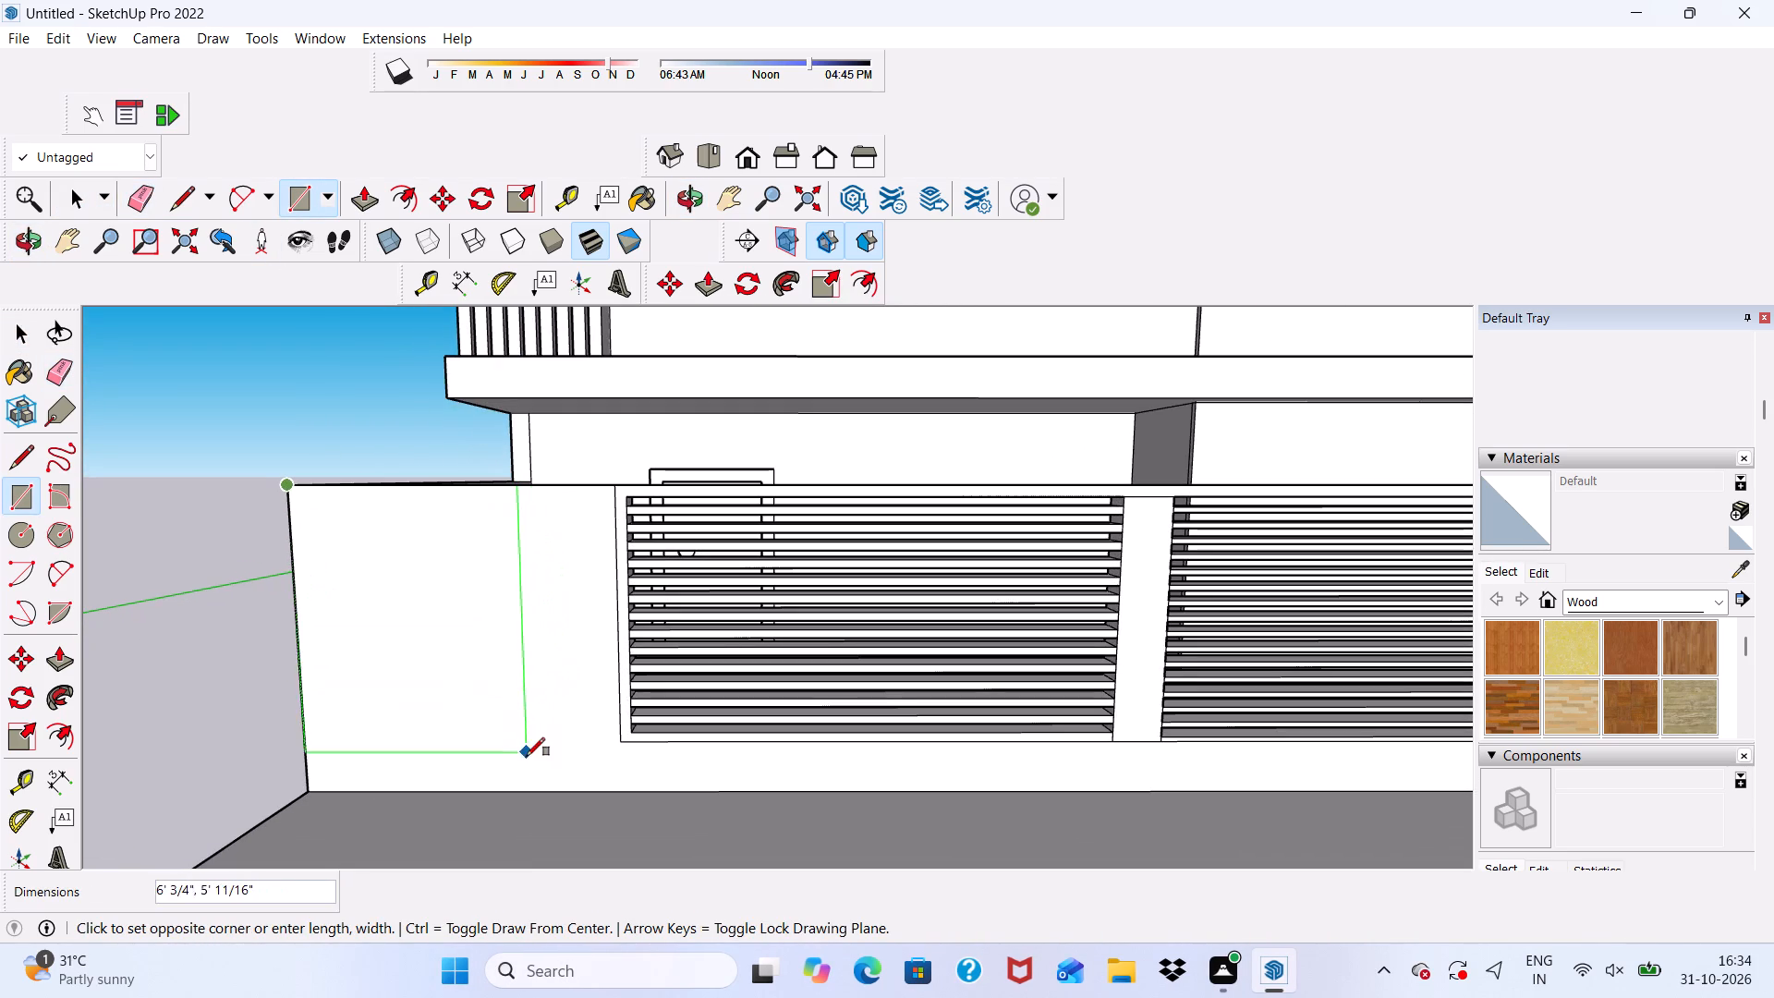
{"action": "left_click", "coordinate": [540, 791]}
{"action": "key", "text": "space"}
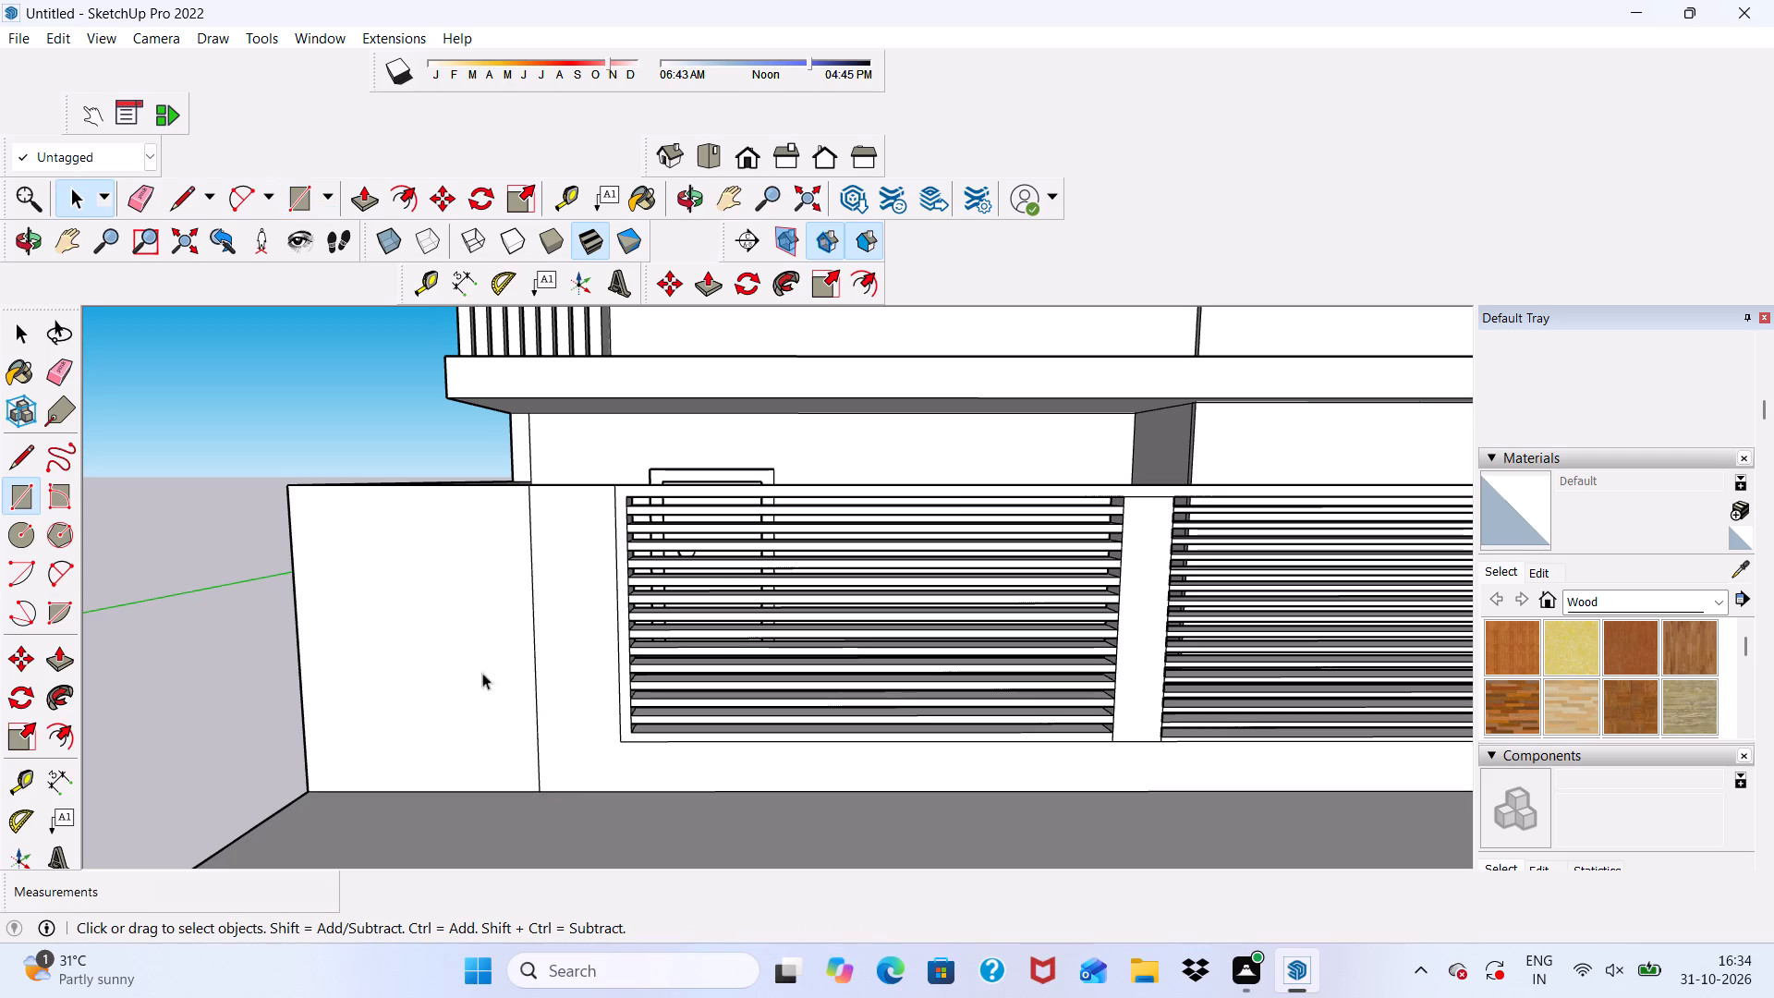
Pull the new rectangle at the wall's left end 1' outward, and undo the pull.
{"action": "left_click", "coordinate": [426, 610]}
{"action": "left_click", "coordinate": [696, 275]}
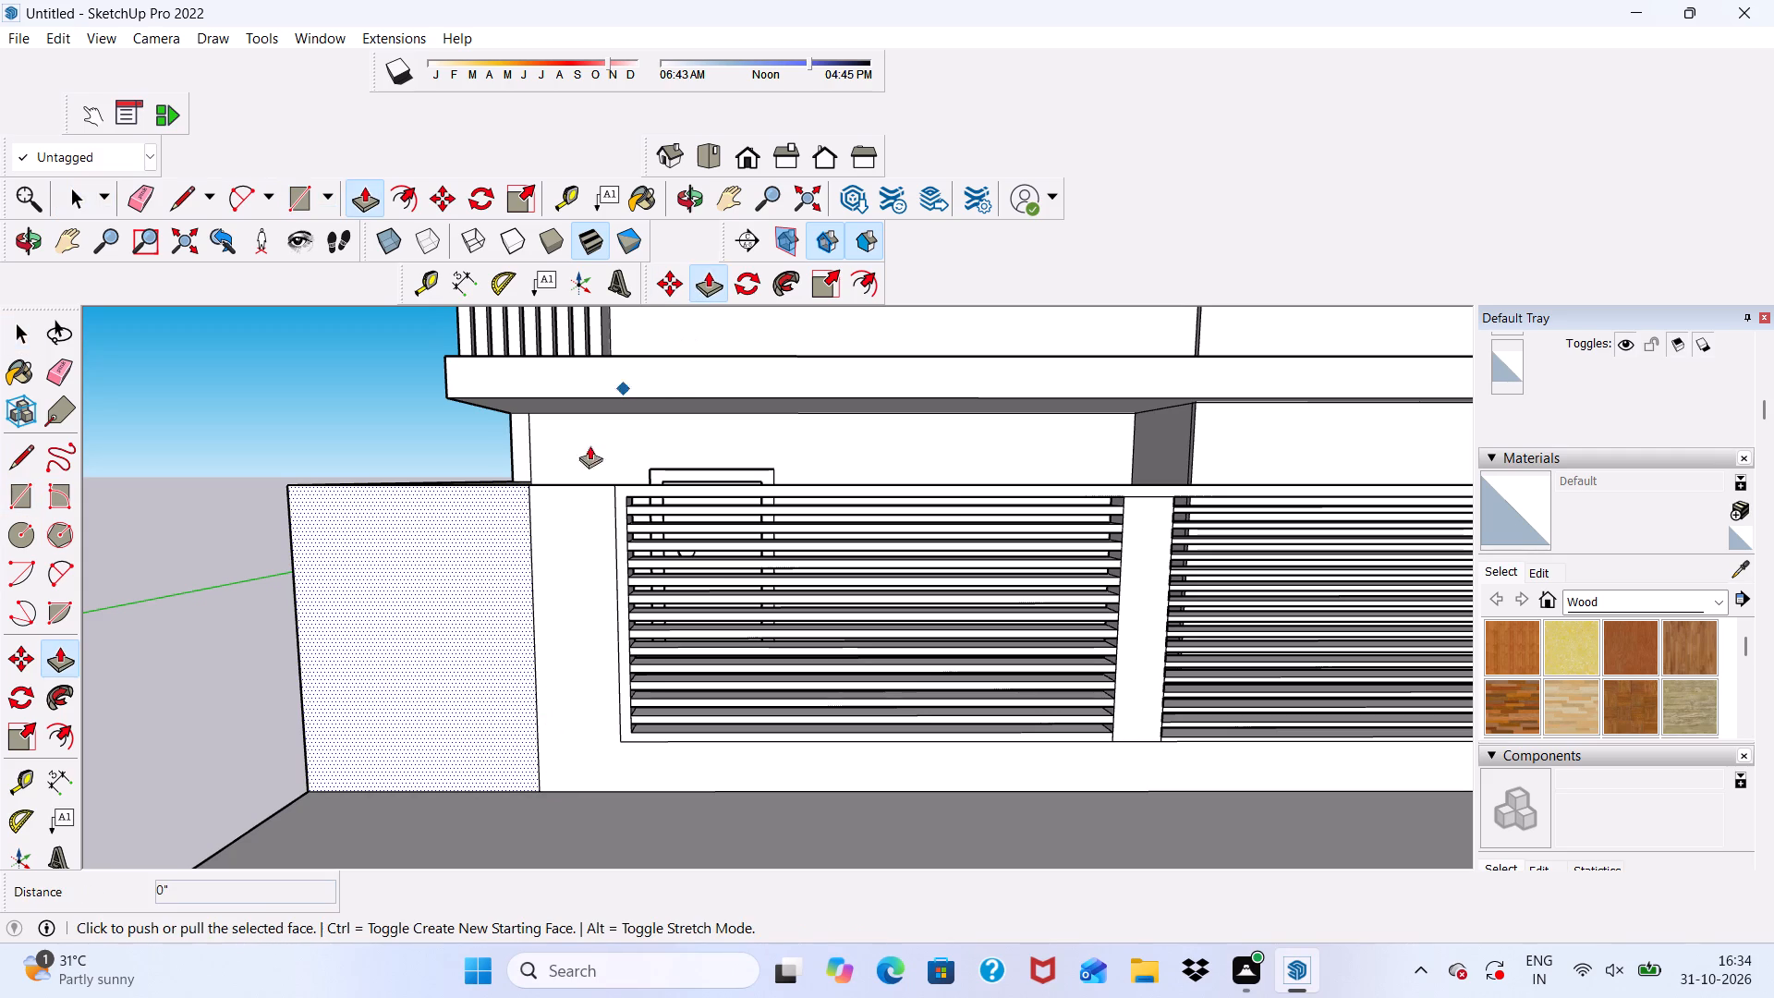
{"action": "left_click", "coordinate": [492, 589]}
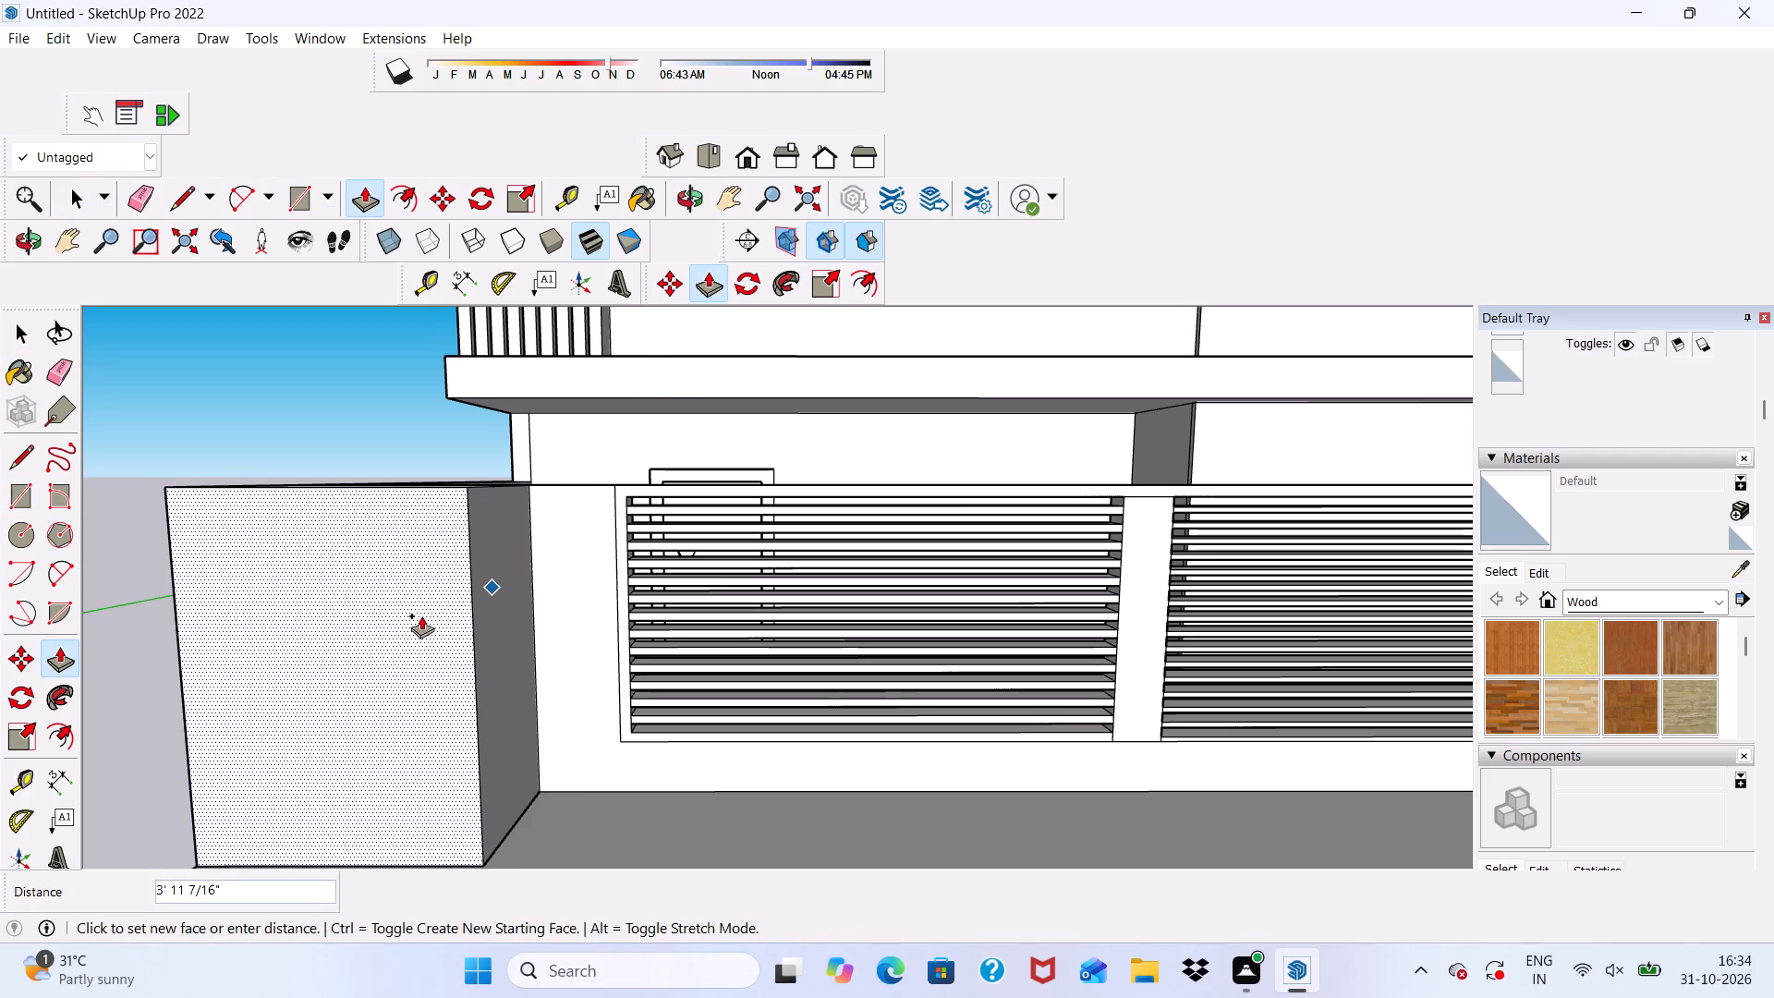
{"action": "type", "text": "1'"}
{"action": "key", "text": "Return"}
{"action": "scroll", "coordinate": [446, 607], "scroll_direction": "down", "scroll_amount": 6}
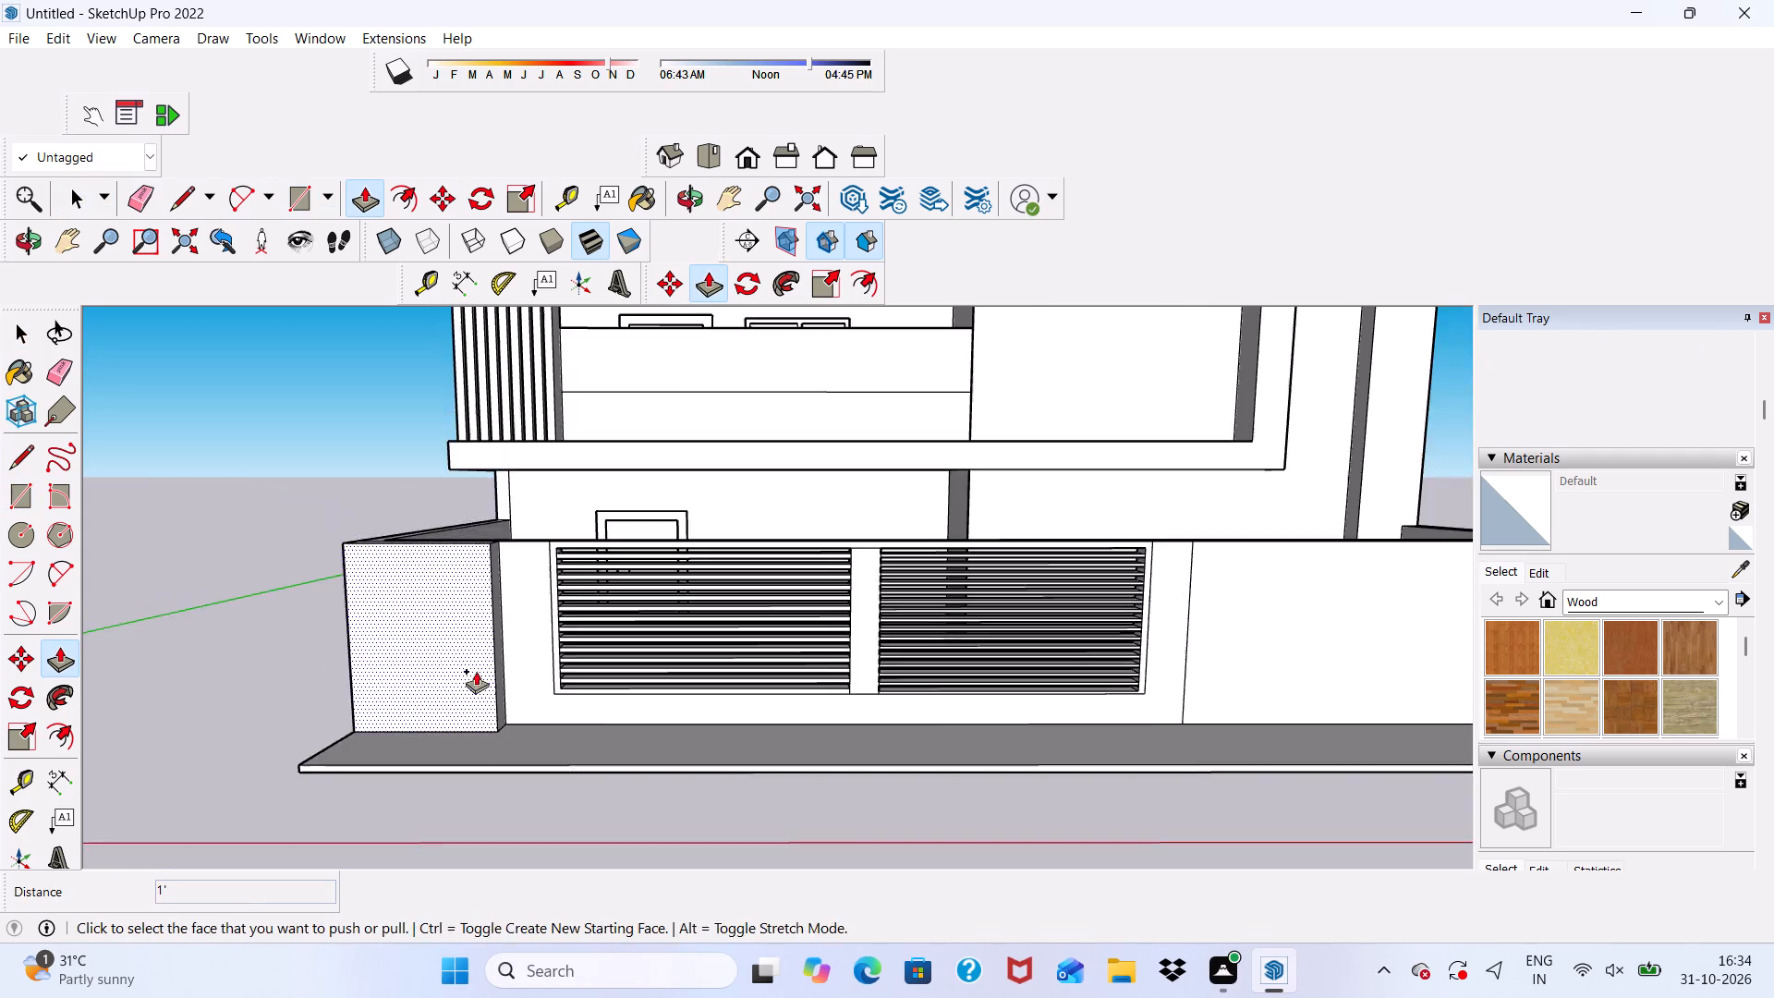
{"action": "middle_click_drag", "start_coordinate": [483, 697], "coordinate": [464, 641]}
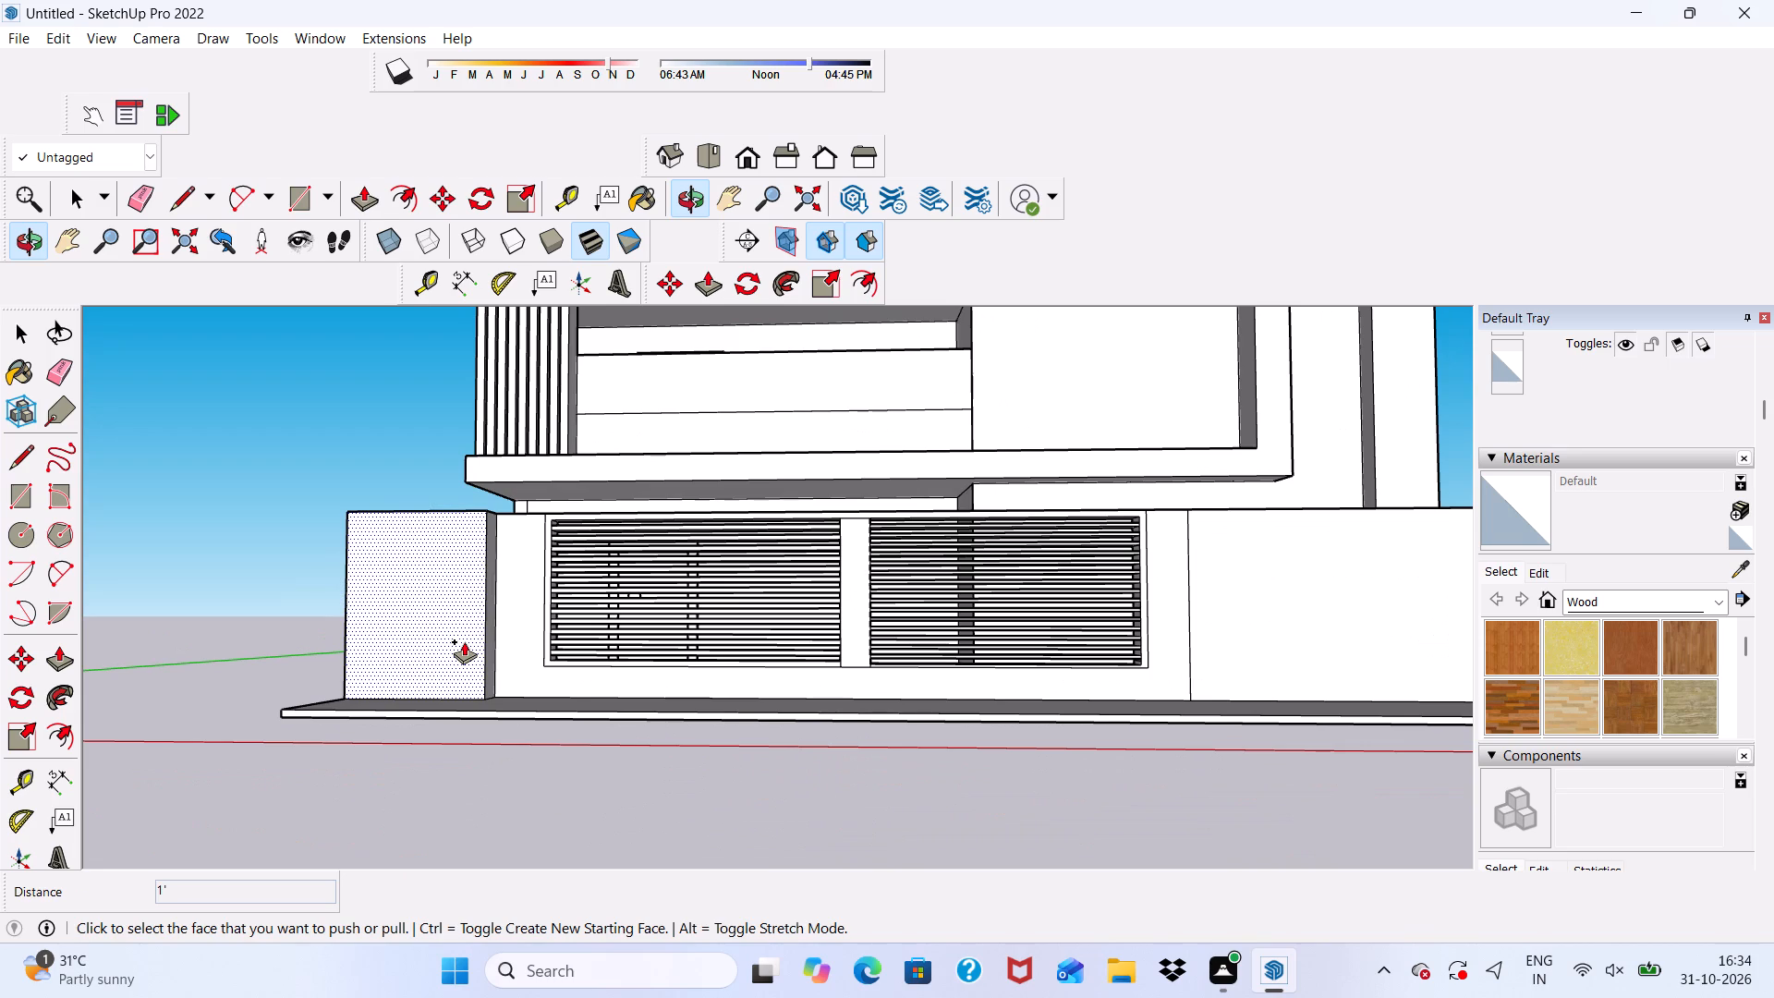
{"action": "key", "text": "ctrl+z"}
Pull the rectangle at the wall's left end 6" outward from the front face.
{"action": "left_click", "coordinate": [464, 641], "text": "ctrl"}
{"action": "scroll", "coordinate": [421, 598], "scroll_direction": "down", "scroll_amount": 1}
{"action": "type", "text": "6\""}
{"action": "key", "text": "Return"}
{"action": "key", "text": "space"}
{"action": "scroll", "coordinate": [387, 630], "scroll_direction": "down", "scroll_amount": 6}
Pull the wall face surrounding the slatted gate 3" outward.
{"action": "middle_click_drag", "start_coordinate": [443, 750], "coordinate": [379, 919]}
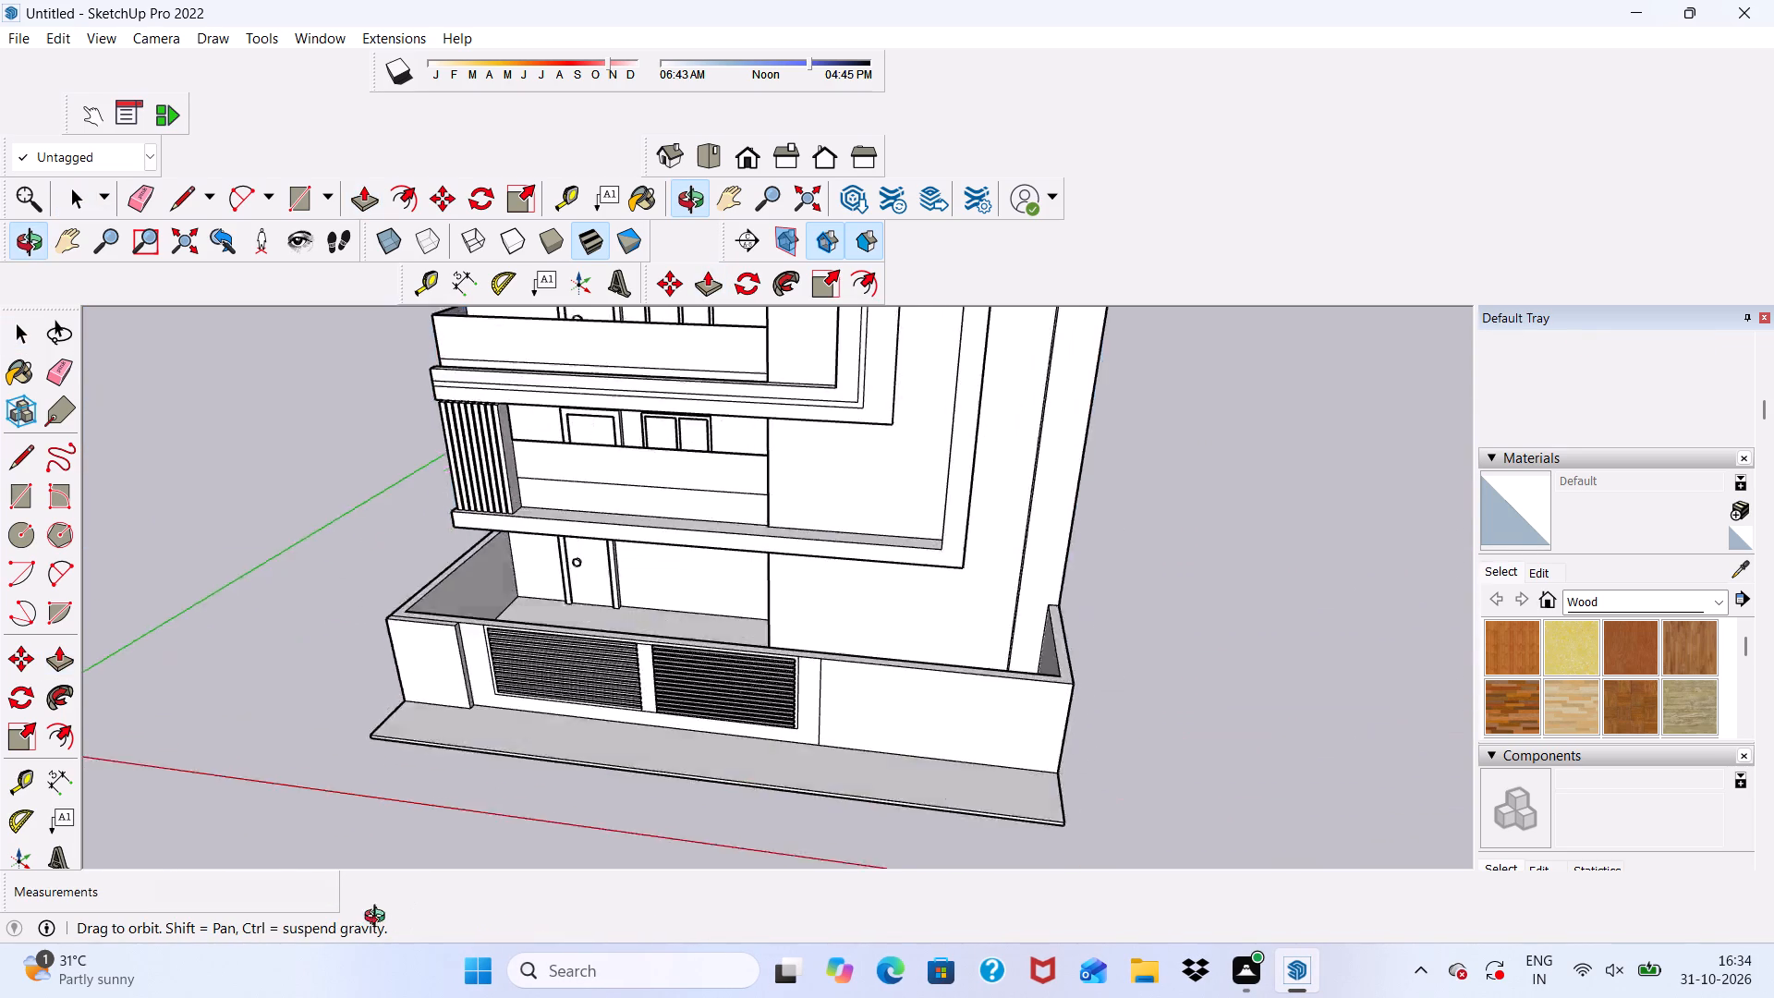
{"action": "middle_click_drag", "start_coordinate": [379, 919], "coordinate": [495, 951]}
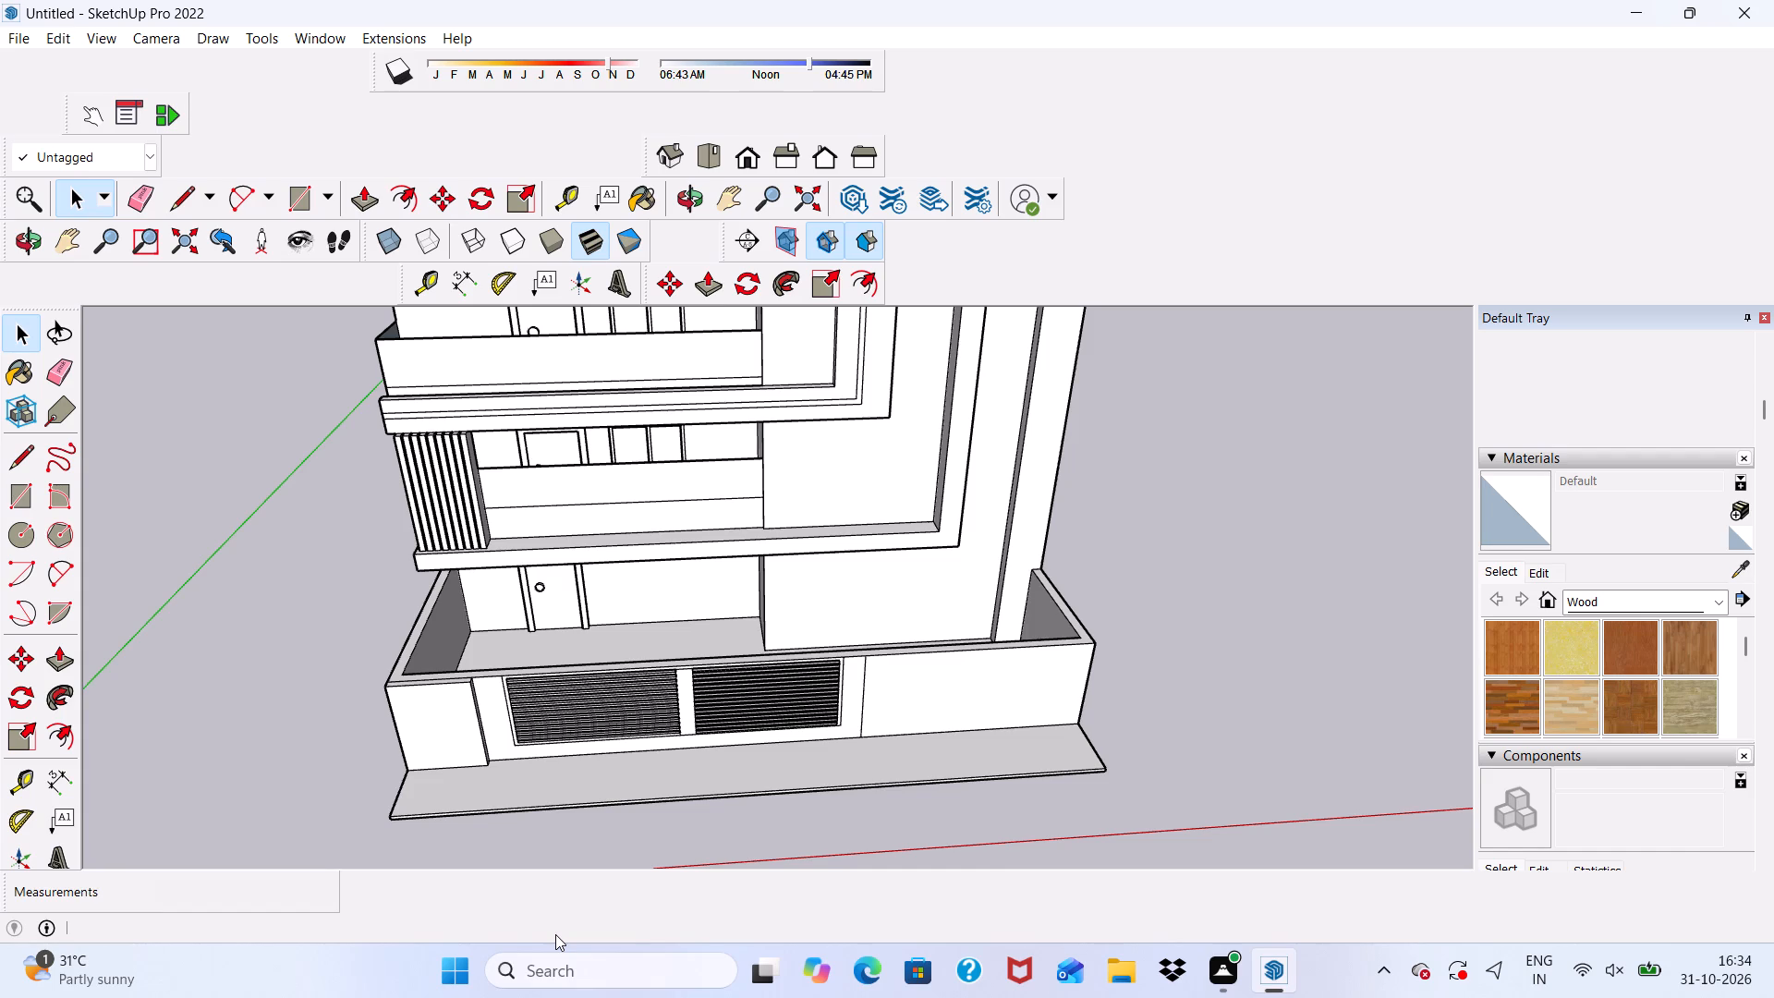
{"action": "scroll", "coordinate": [543, 906], "scroll_direction": "down", "scroll_amount": 4}
{"action": "middle_click_drag", "start_coordinate": [657, 941], "coordinate": [657, 840]}
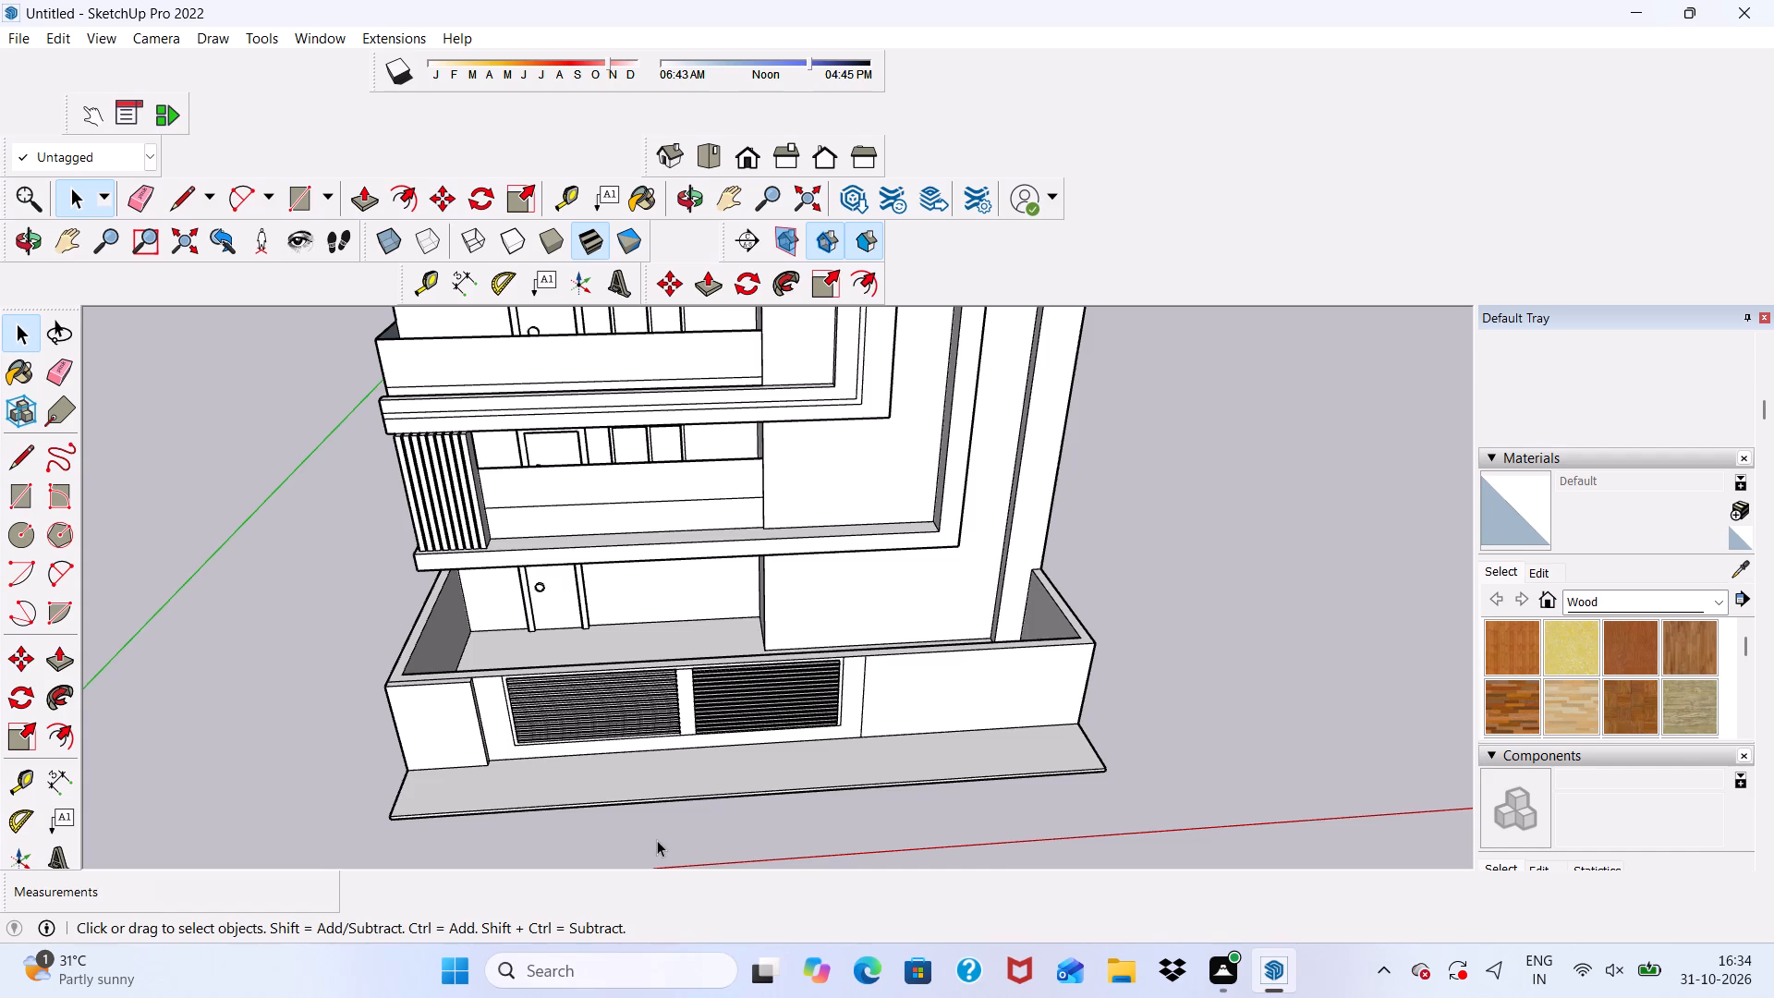
{"action": "middle_click_drag", "start_coordinate": [657, 840], "coordinate": [658, 832]}
{"action": "scroll", "coordinate": [662, 834], "scroll_direction": "up", "scroll_amount": 5}
{"action": "scroll", "coordinate": [415, 615], "scroll_direction": "up", "scroll_amount": 5}
{"action": "scroll", "coordinate": [415, 667], "scroll_direction": "down", "scroll_amount": 1}
{"action": "middle_click_drag", "start_coordinate": [415, 670], "coordinate": [235, 582]}
{"action": "scroll", "coordinate": [401, 554], "scroll_direction": "up", "scroll_amount": 5}
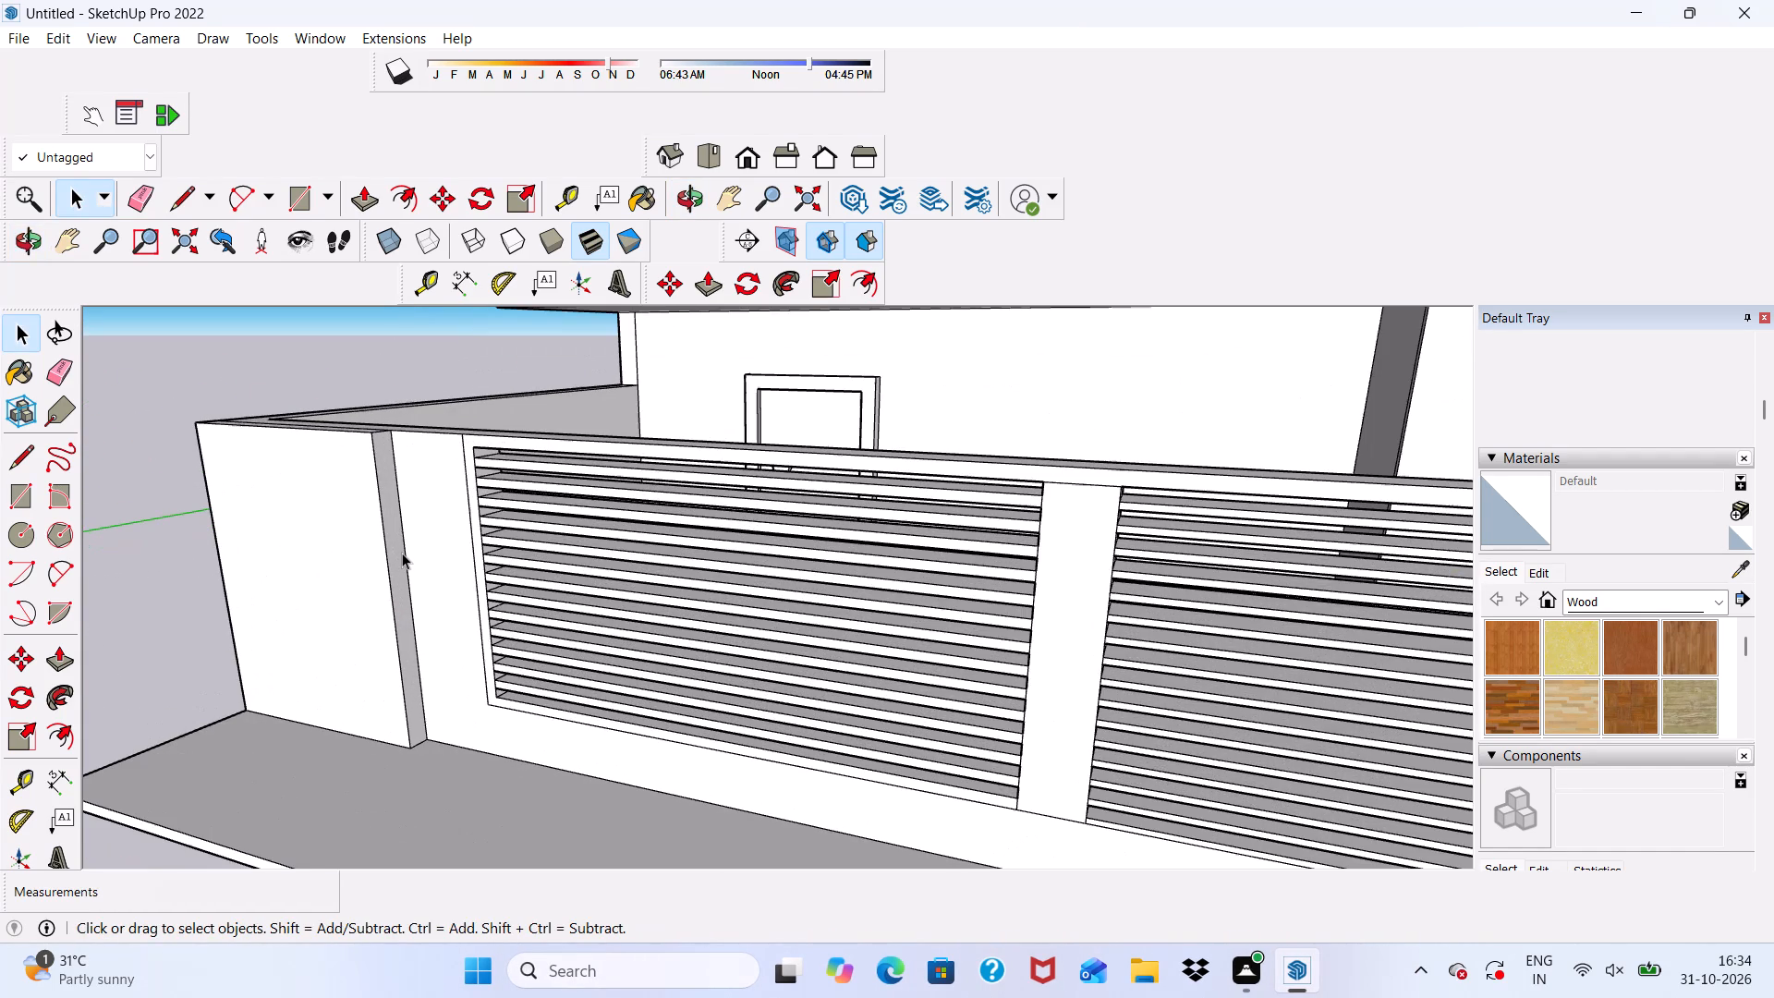
{"action": "scroll", "coordinate": [402, 553], "scroll_direction": "up", "scroll_amount": 7}
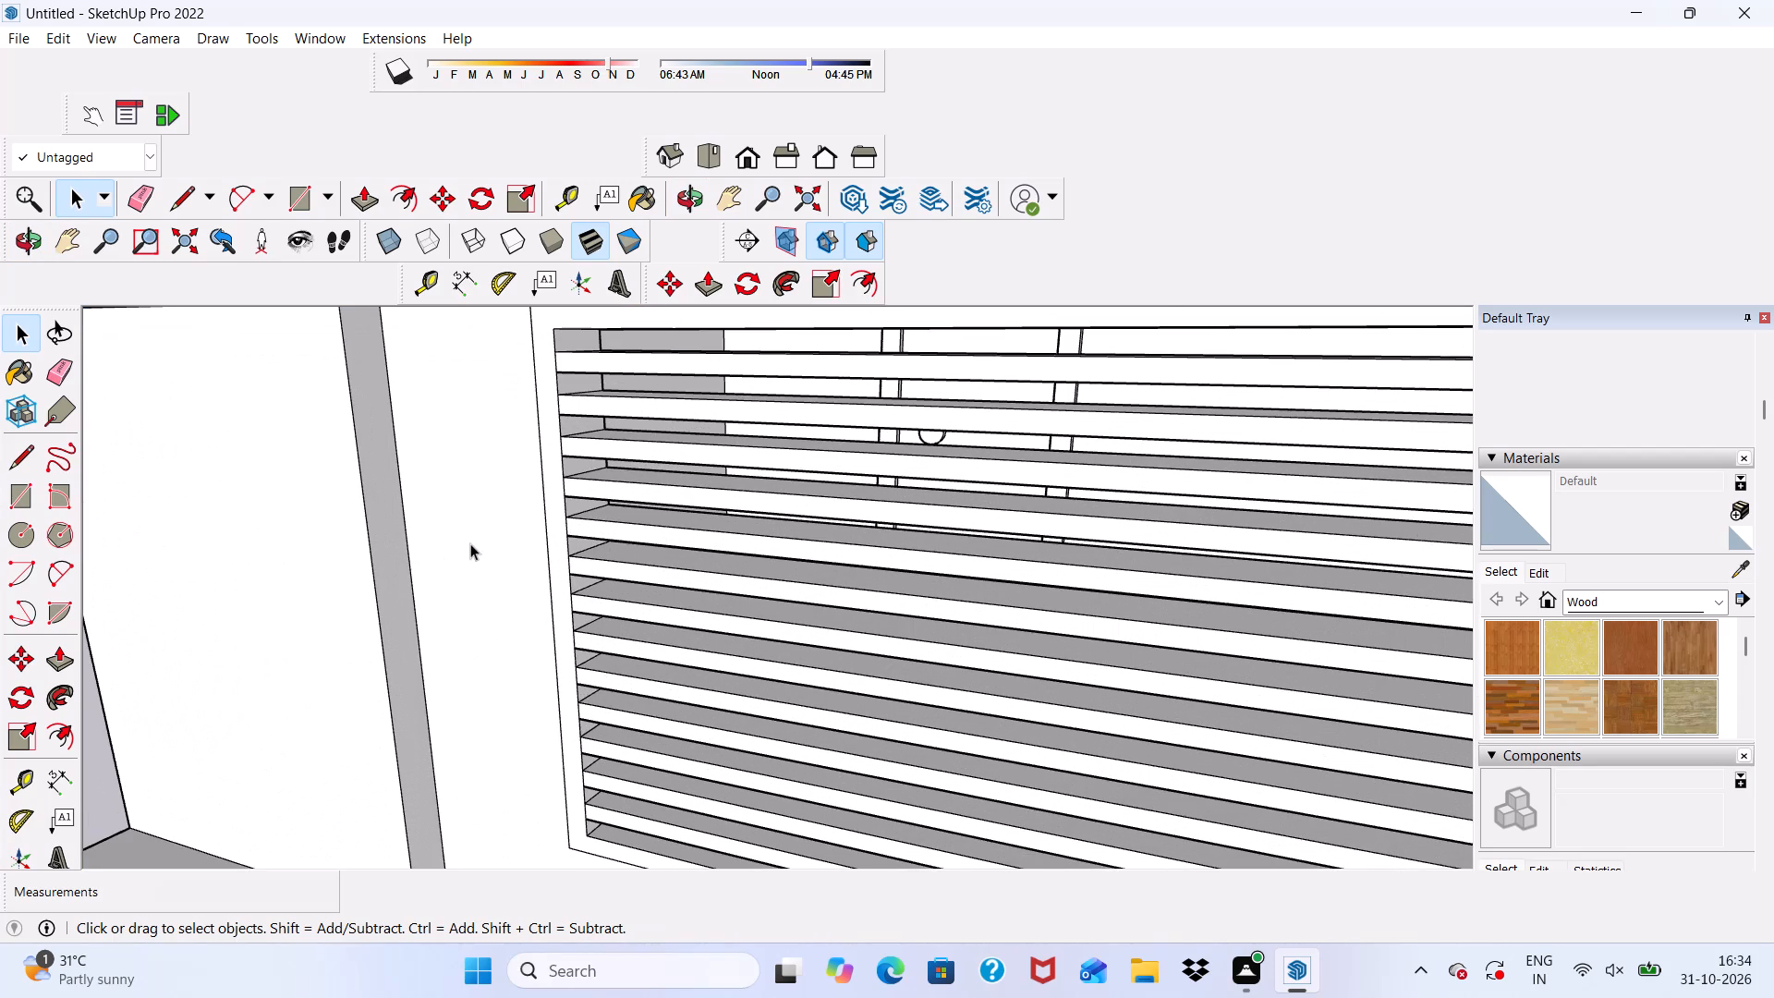
{"action": "left_click", "coordinate": [470, 543]}
{"action": "scroll", "coordinate": [470, 546], "scroll_direction": "down", "scroll_amount": 6}
{"action": "left_click", "coordinate": [711, 278]}
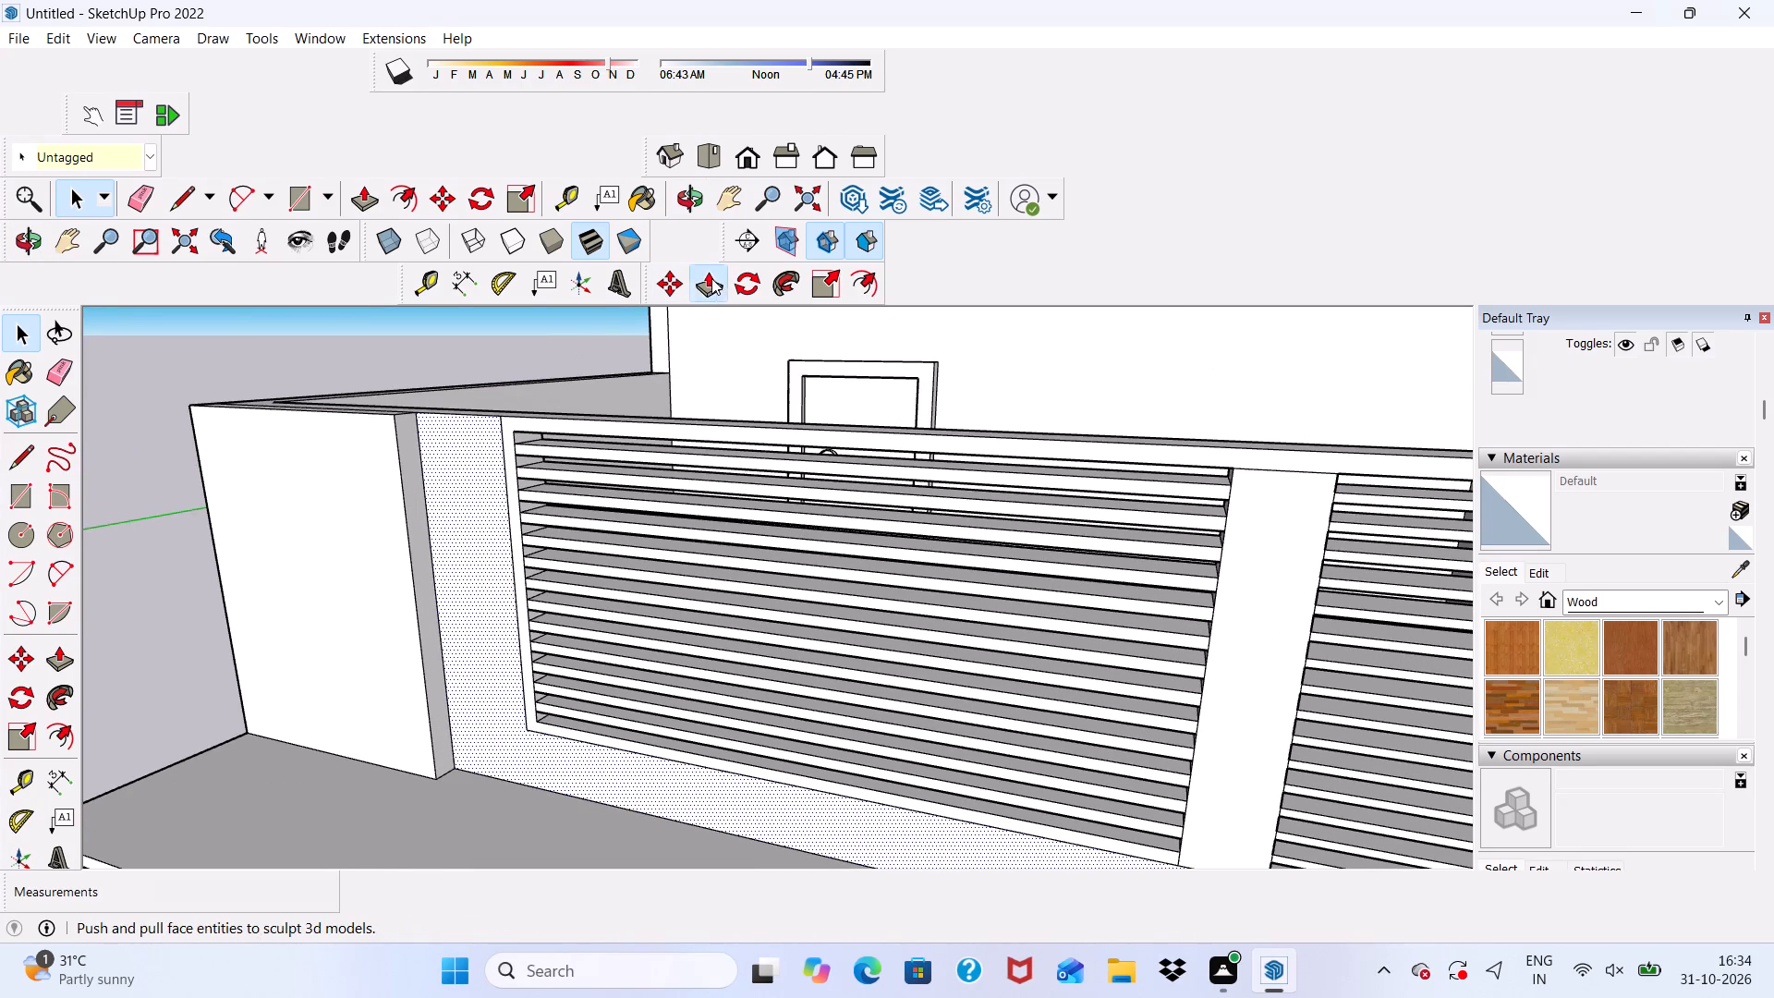
{"action": "scroll", "coordinate": [536, 472], "scroll_direction": "up", "scroll_amount": 3}
{"action": "left_click", "coordinate": [450, 491]}
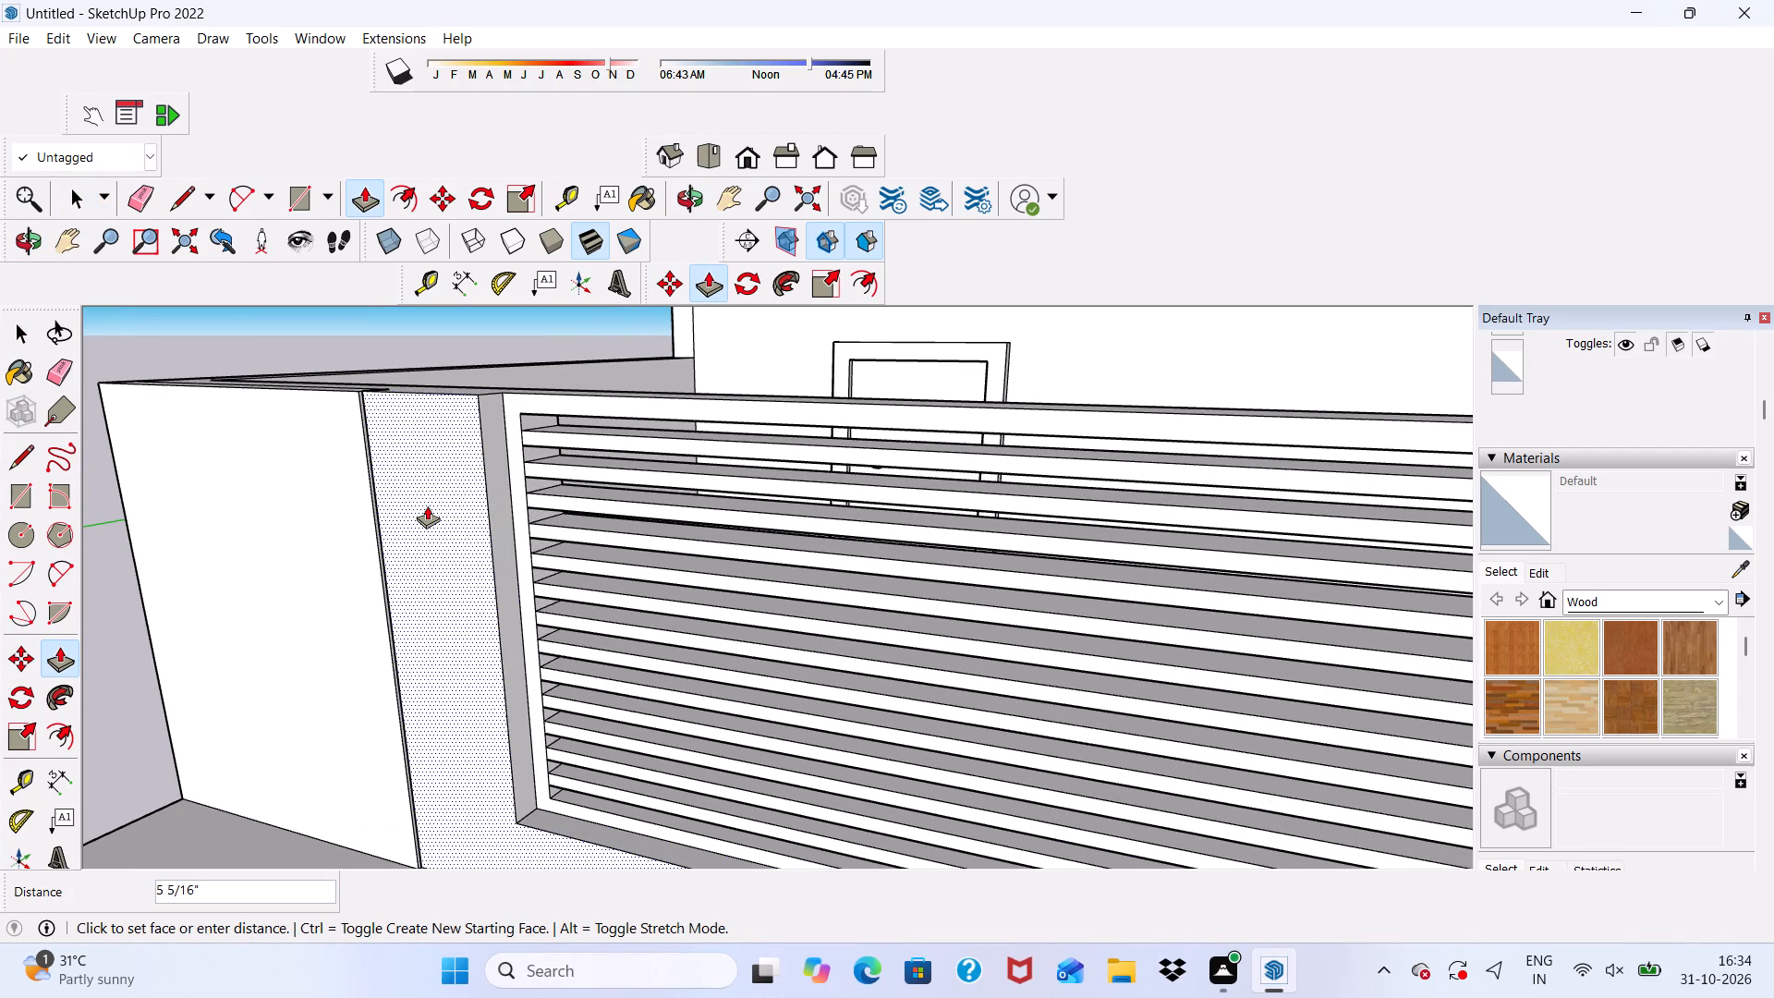
{"action": "key", "text": "3"}
{"action": "key", "text": "shift+quotedbl"}
{"action": "key", "text": "Return"}
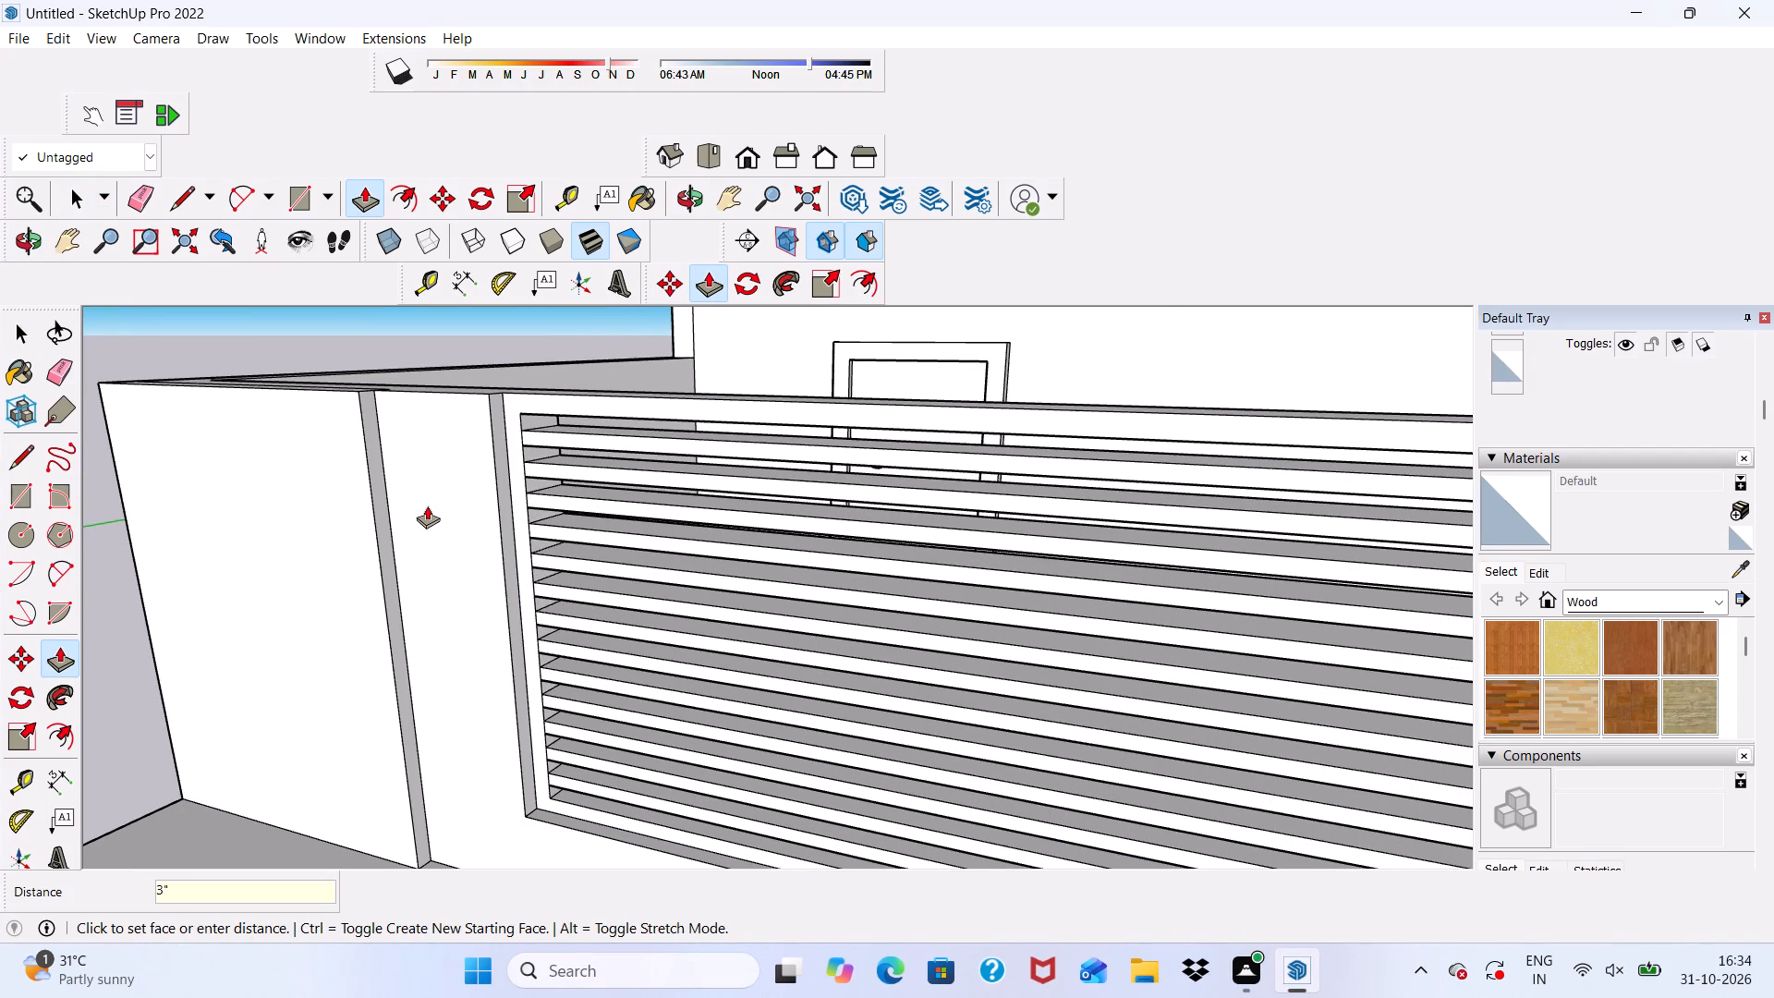
Examine the projecting gate surround and left-end panel from the front, from above and from below.
{"action": "scroll", "coordinate": [427, 509], "scroll_direction": "down", "scroll_amount": 11}
{"action": "middle_click_drag", "start_coordinate": [534, 581], "coordinate": [579, 521]}
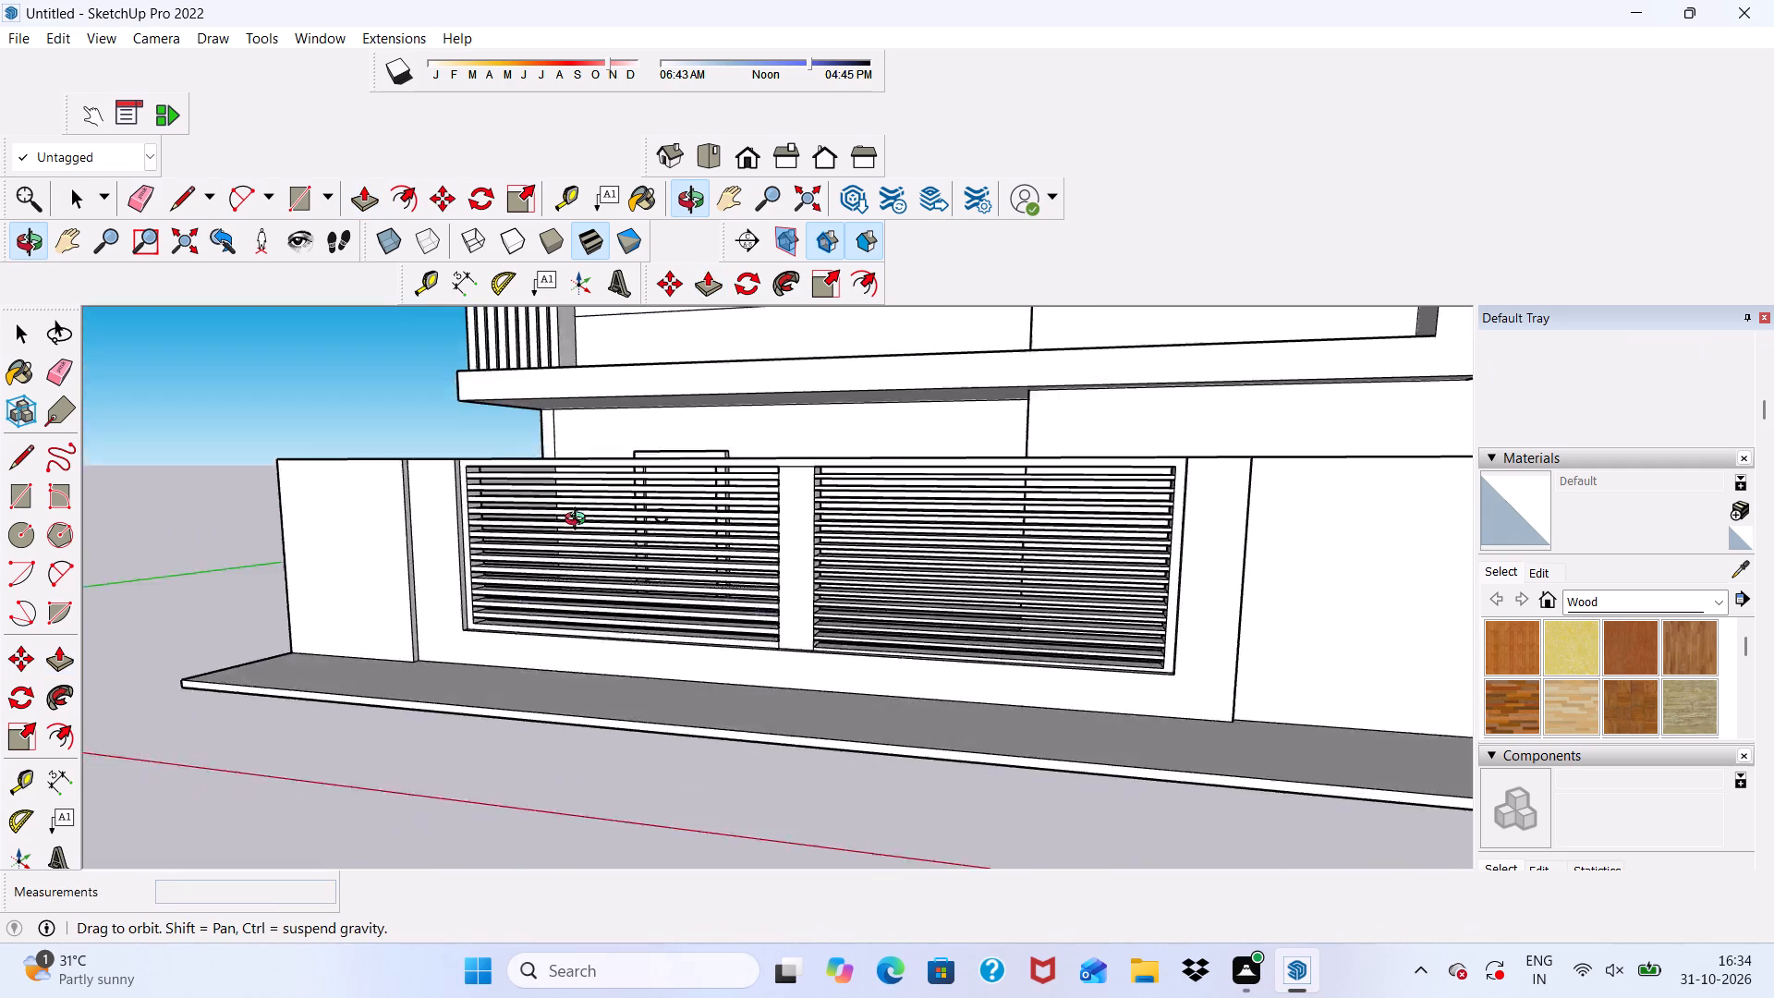
{"action": "middle_click_drag", "start_coordinate": [579, 521], "coordinate": [516, 647]}
{"action": "scroll", "coordinate": [1162, 697], "scroll_direction": "up", "scroll_amount": 6}
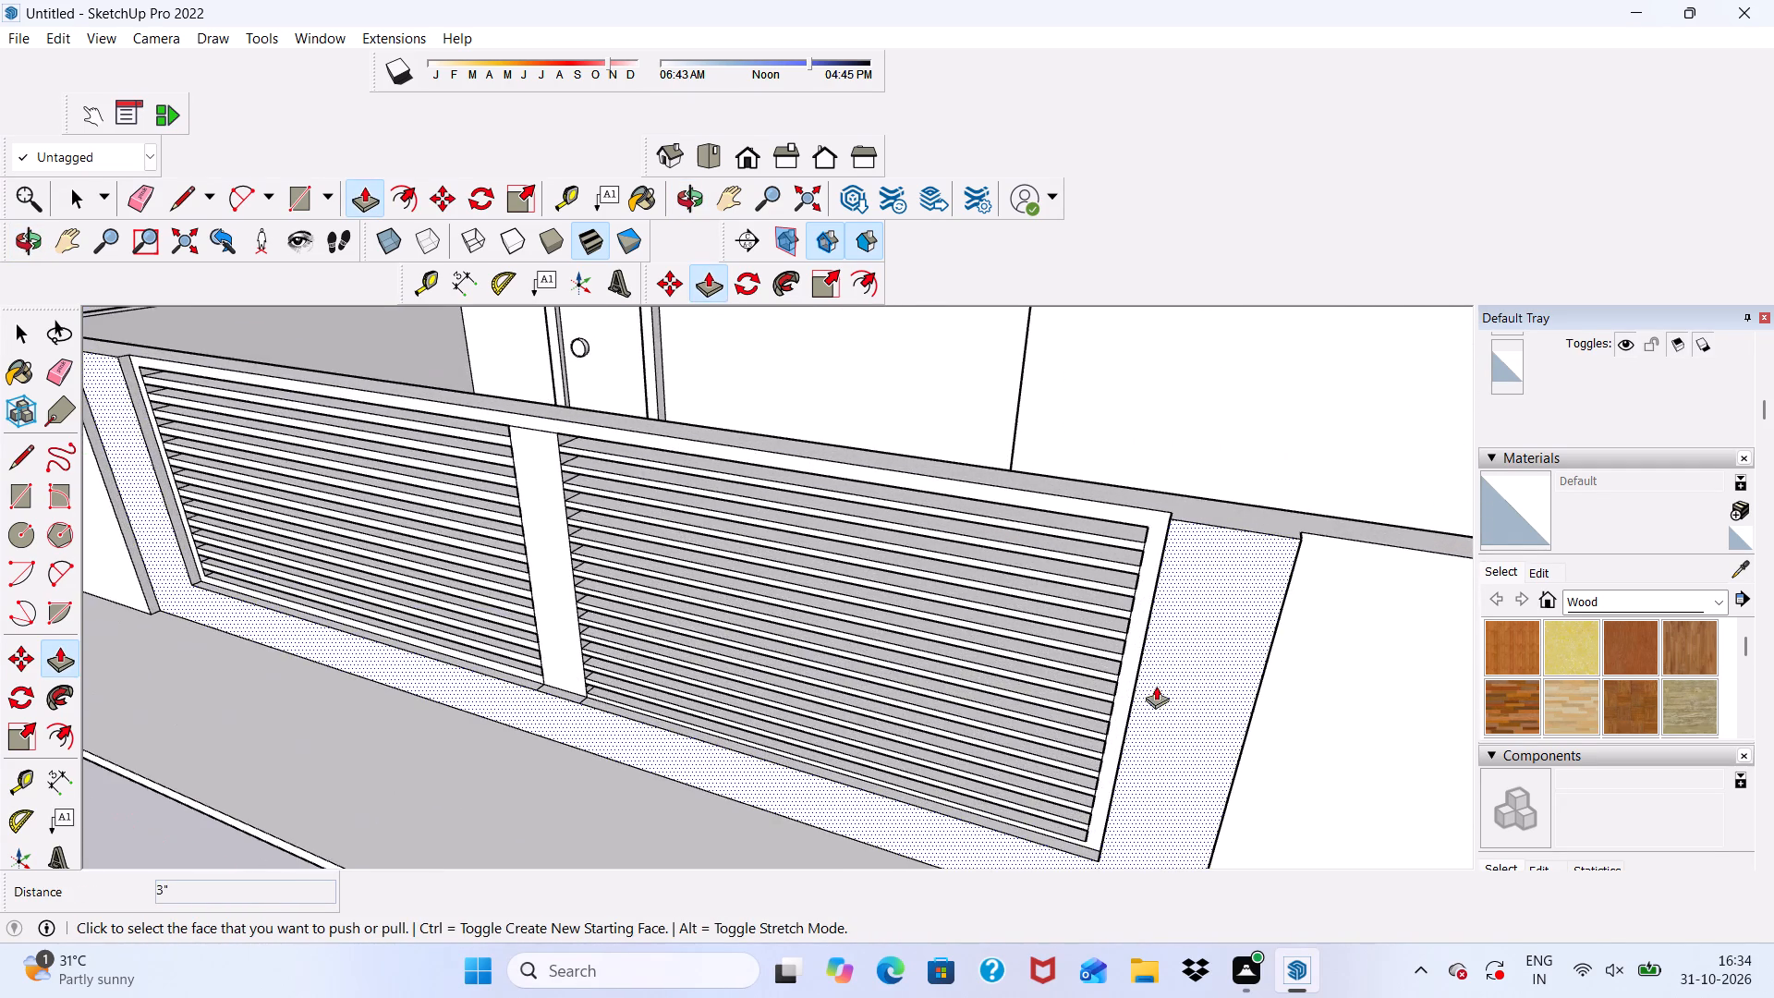
{"action": "middle_click_drag", "start_coordinate": [1156, 686], "coordinate": [1094, 540]}
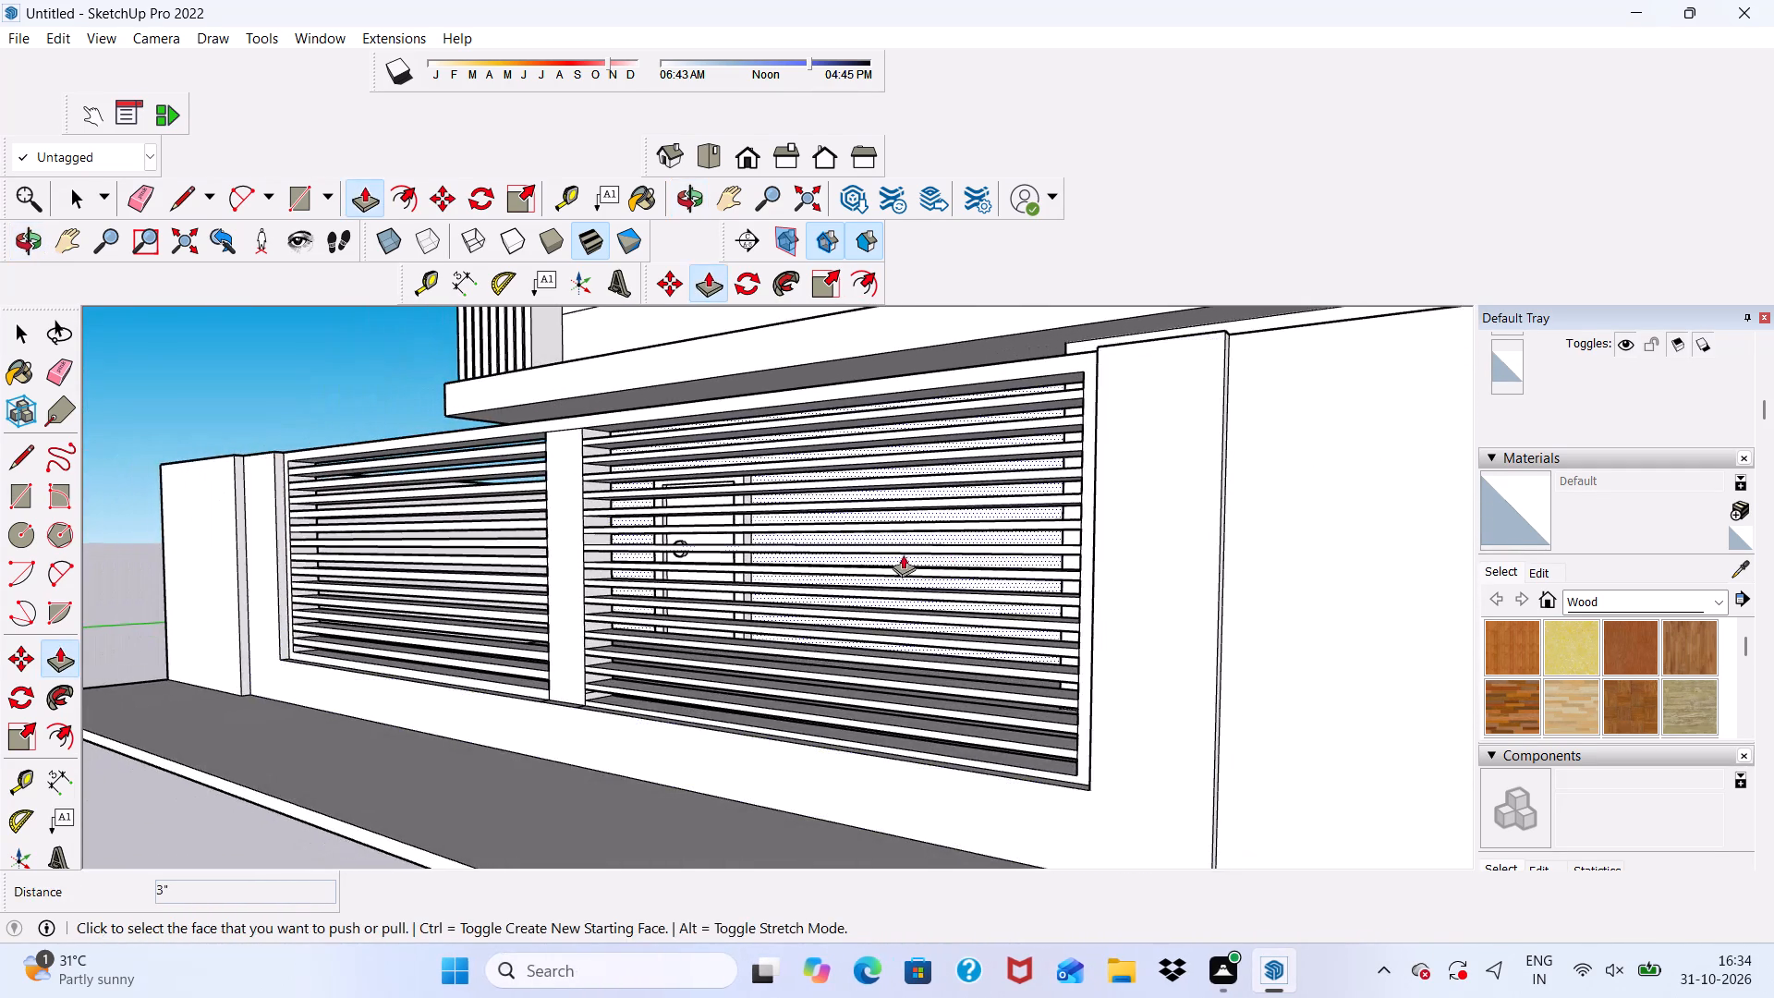
{"action": "scroll", "coordinate": [827, 568], "scroll_direction": "down", "scroll_amount": 6}
{"action": "middle_click_drag", "start_coordinate": [908, 582], "coordinate": [922, 505]}
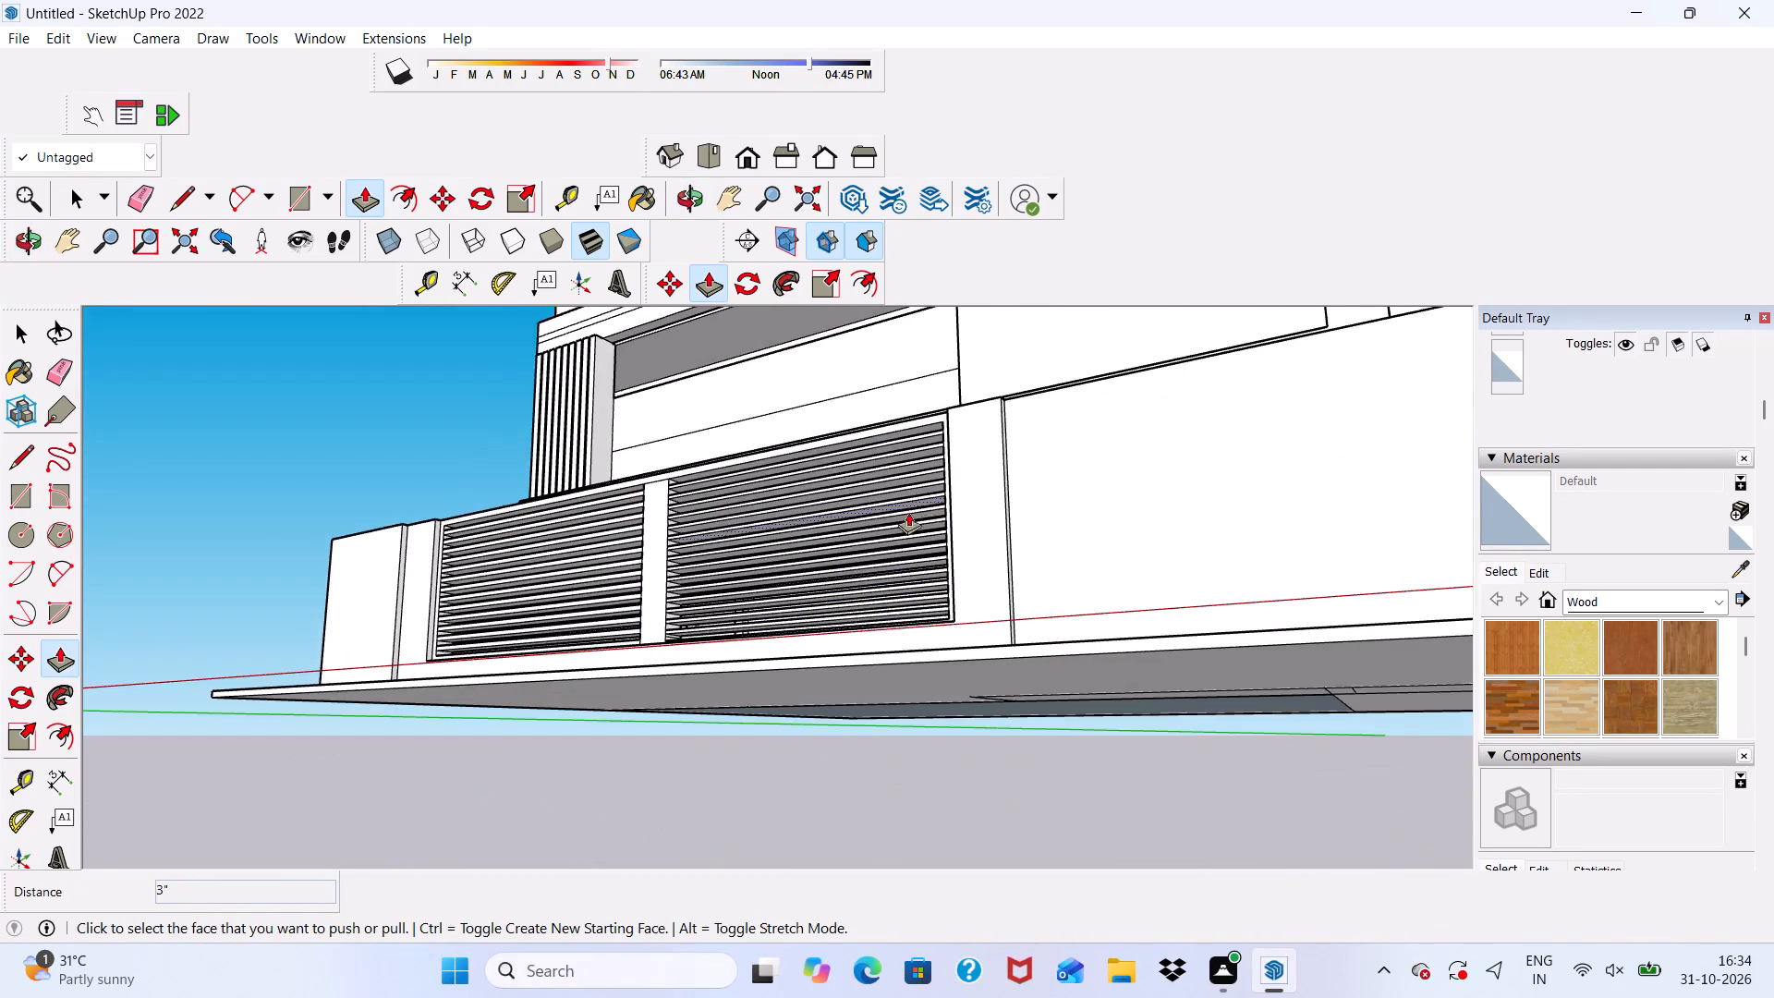
{"action": "scroll", "coordinate": [888, 522], "scroll_direction": "down", "scroll_amount": 5}
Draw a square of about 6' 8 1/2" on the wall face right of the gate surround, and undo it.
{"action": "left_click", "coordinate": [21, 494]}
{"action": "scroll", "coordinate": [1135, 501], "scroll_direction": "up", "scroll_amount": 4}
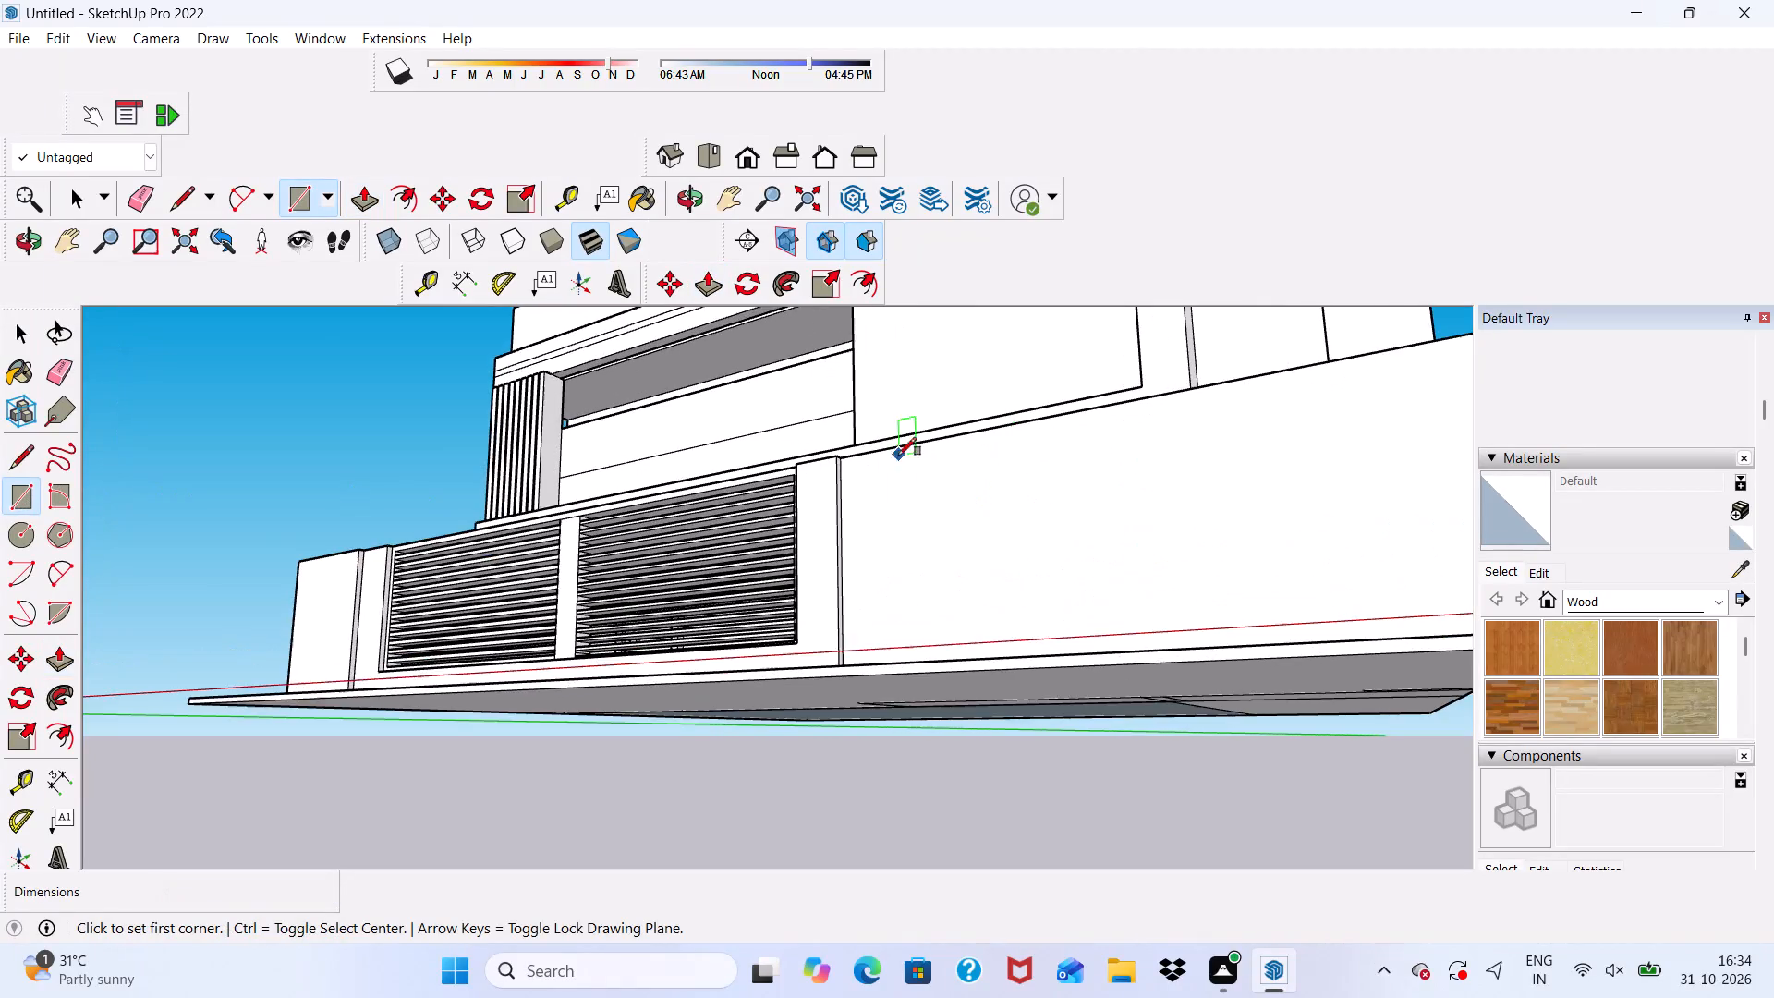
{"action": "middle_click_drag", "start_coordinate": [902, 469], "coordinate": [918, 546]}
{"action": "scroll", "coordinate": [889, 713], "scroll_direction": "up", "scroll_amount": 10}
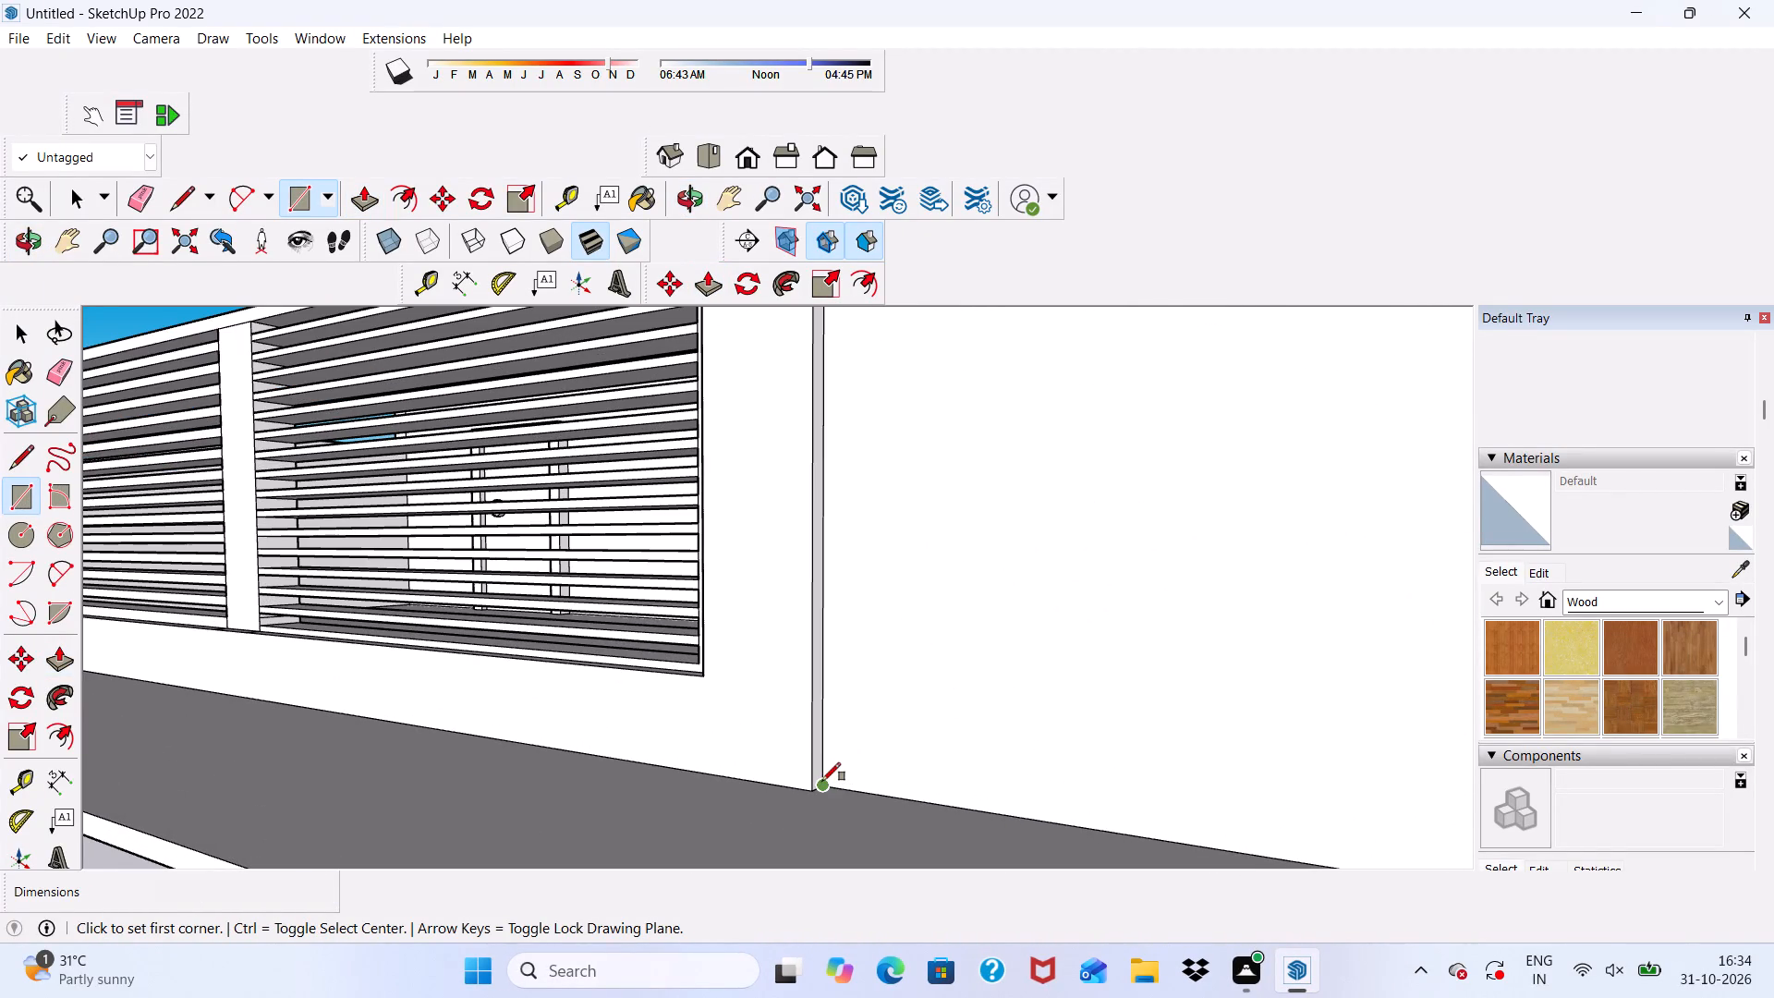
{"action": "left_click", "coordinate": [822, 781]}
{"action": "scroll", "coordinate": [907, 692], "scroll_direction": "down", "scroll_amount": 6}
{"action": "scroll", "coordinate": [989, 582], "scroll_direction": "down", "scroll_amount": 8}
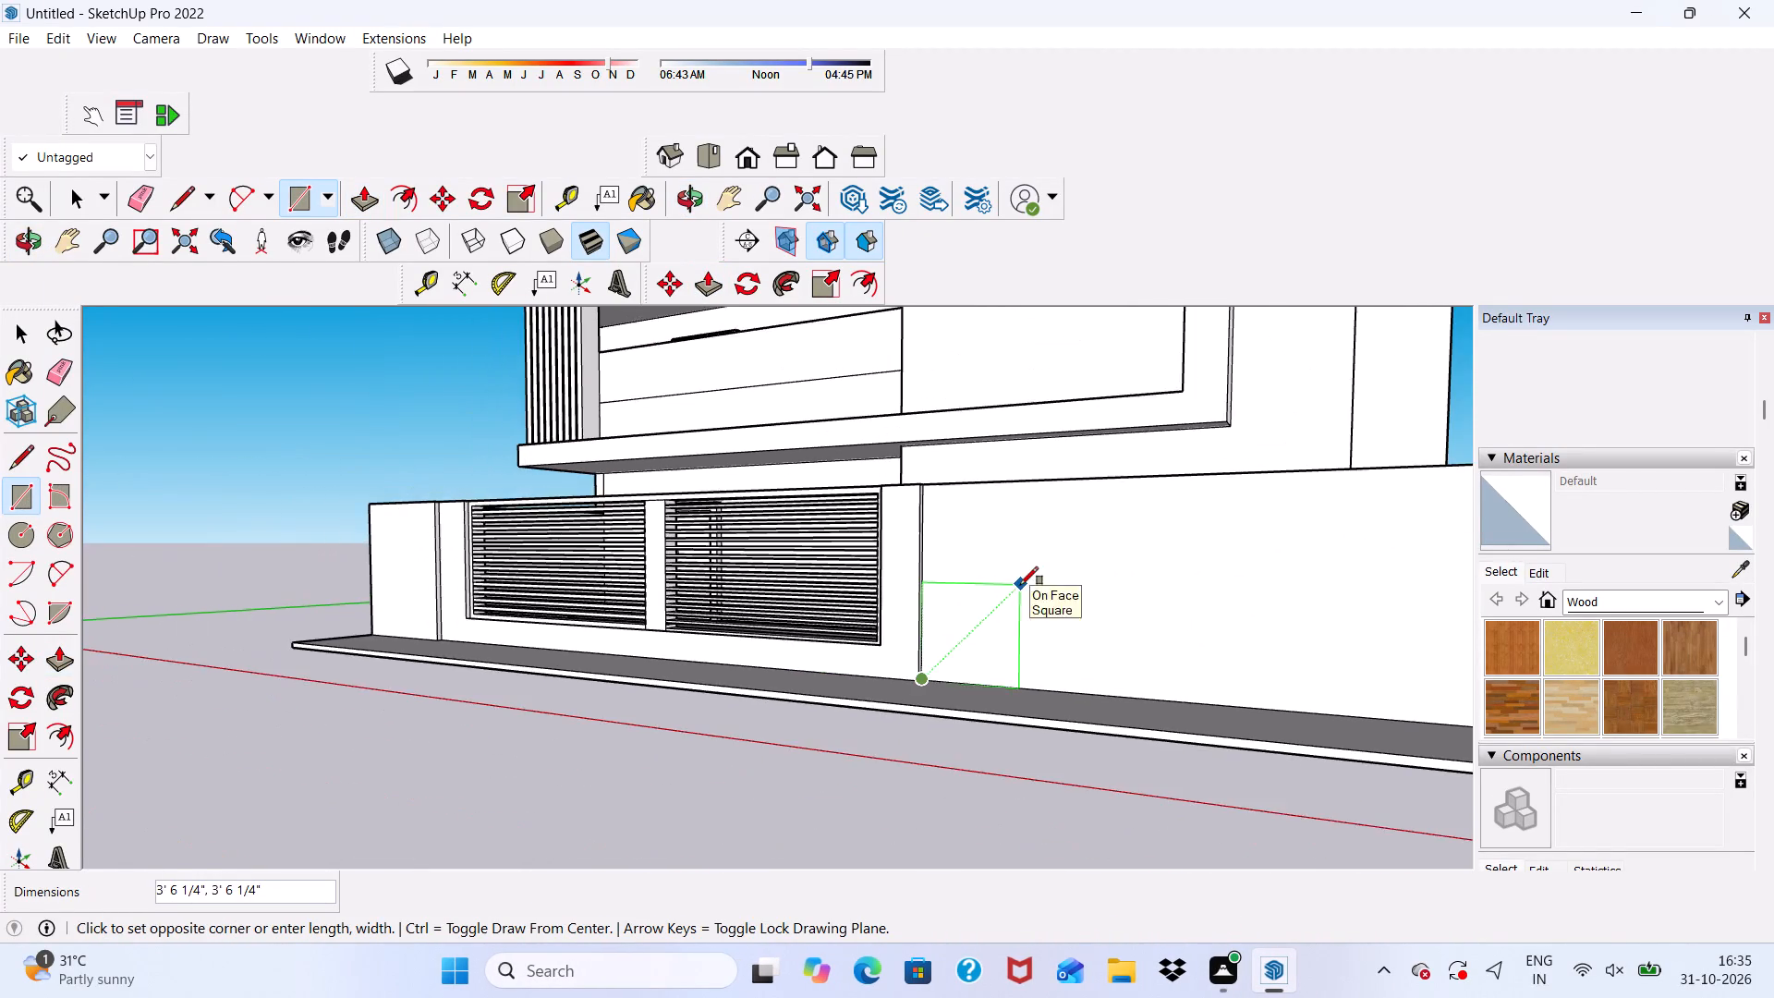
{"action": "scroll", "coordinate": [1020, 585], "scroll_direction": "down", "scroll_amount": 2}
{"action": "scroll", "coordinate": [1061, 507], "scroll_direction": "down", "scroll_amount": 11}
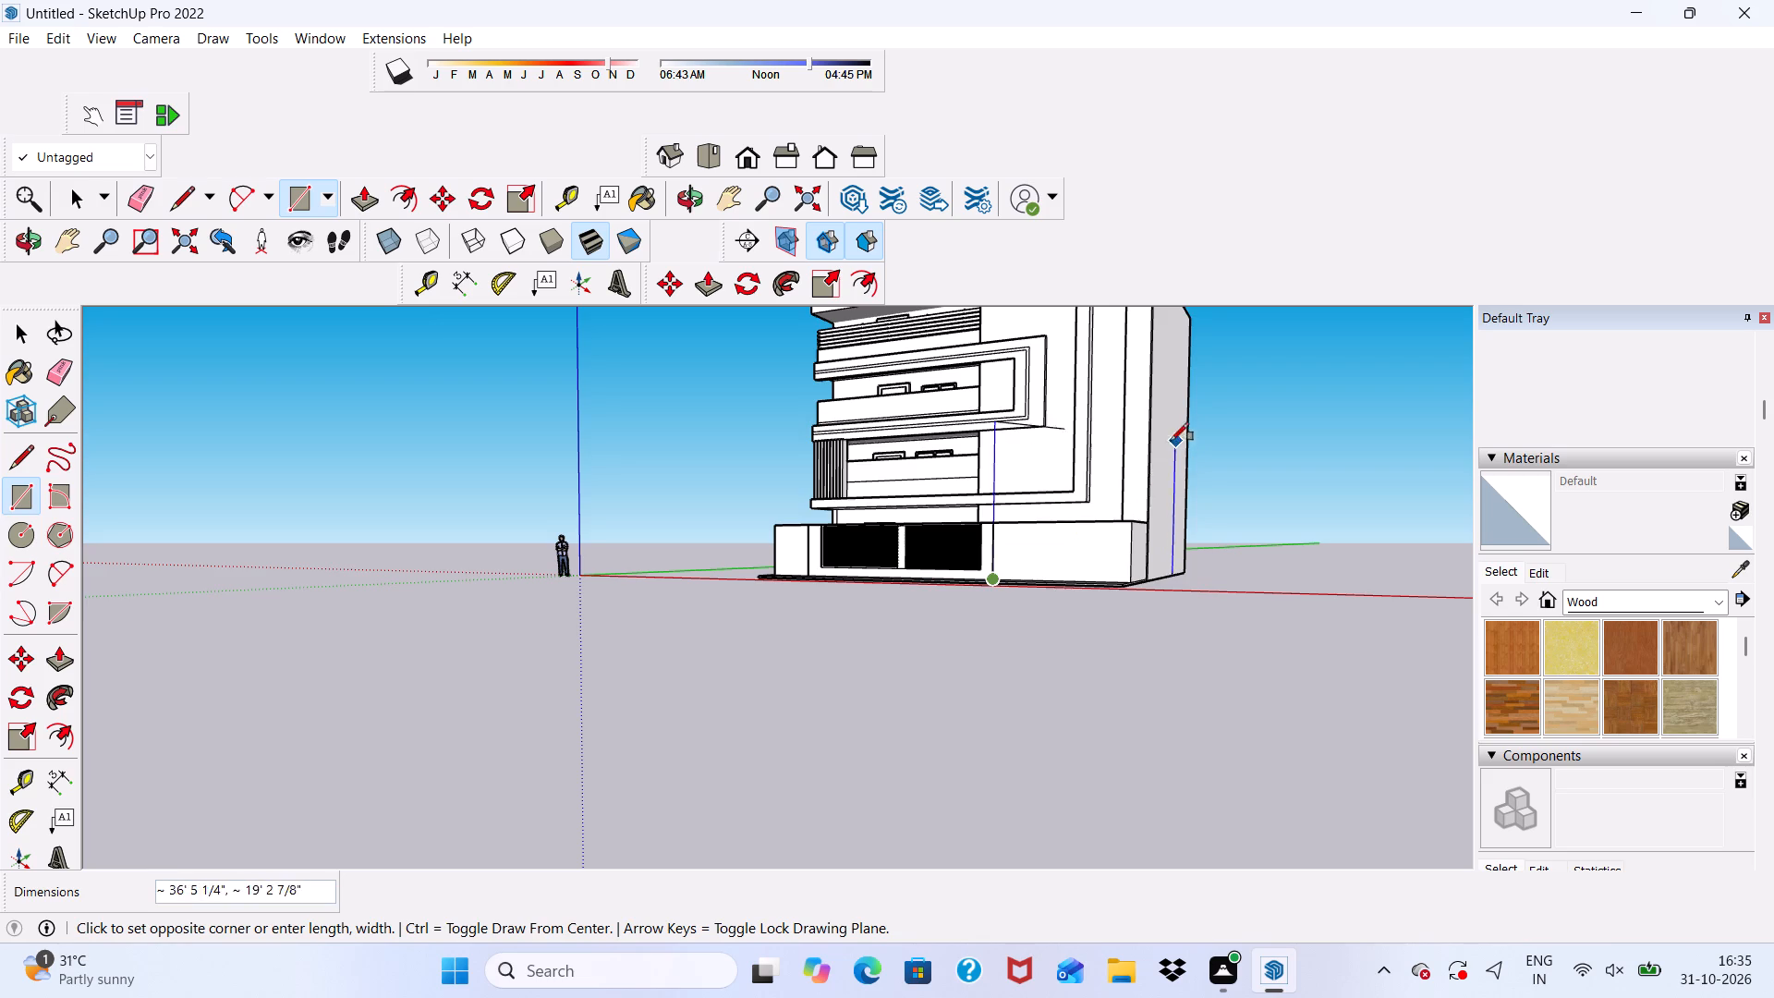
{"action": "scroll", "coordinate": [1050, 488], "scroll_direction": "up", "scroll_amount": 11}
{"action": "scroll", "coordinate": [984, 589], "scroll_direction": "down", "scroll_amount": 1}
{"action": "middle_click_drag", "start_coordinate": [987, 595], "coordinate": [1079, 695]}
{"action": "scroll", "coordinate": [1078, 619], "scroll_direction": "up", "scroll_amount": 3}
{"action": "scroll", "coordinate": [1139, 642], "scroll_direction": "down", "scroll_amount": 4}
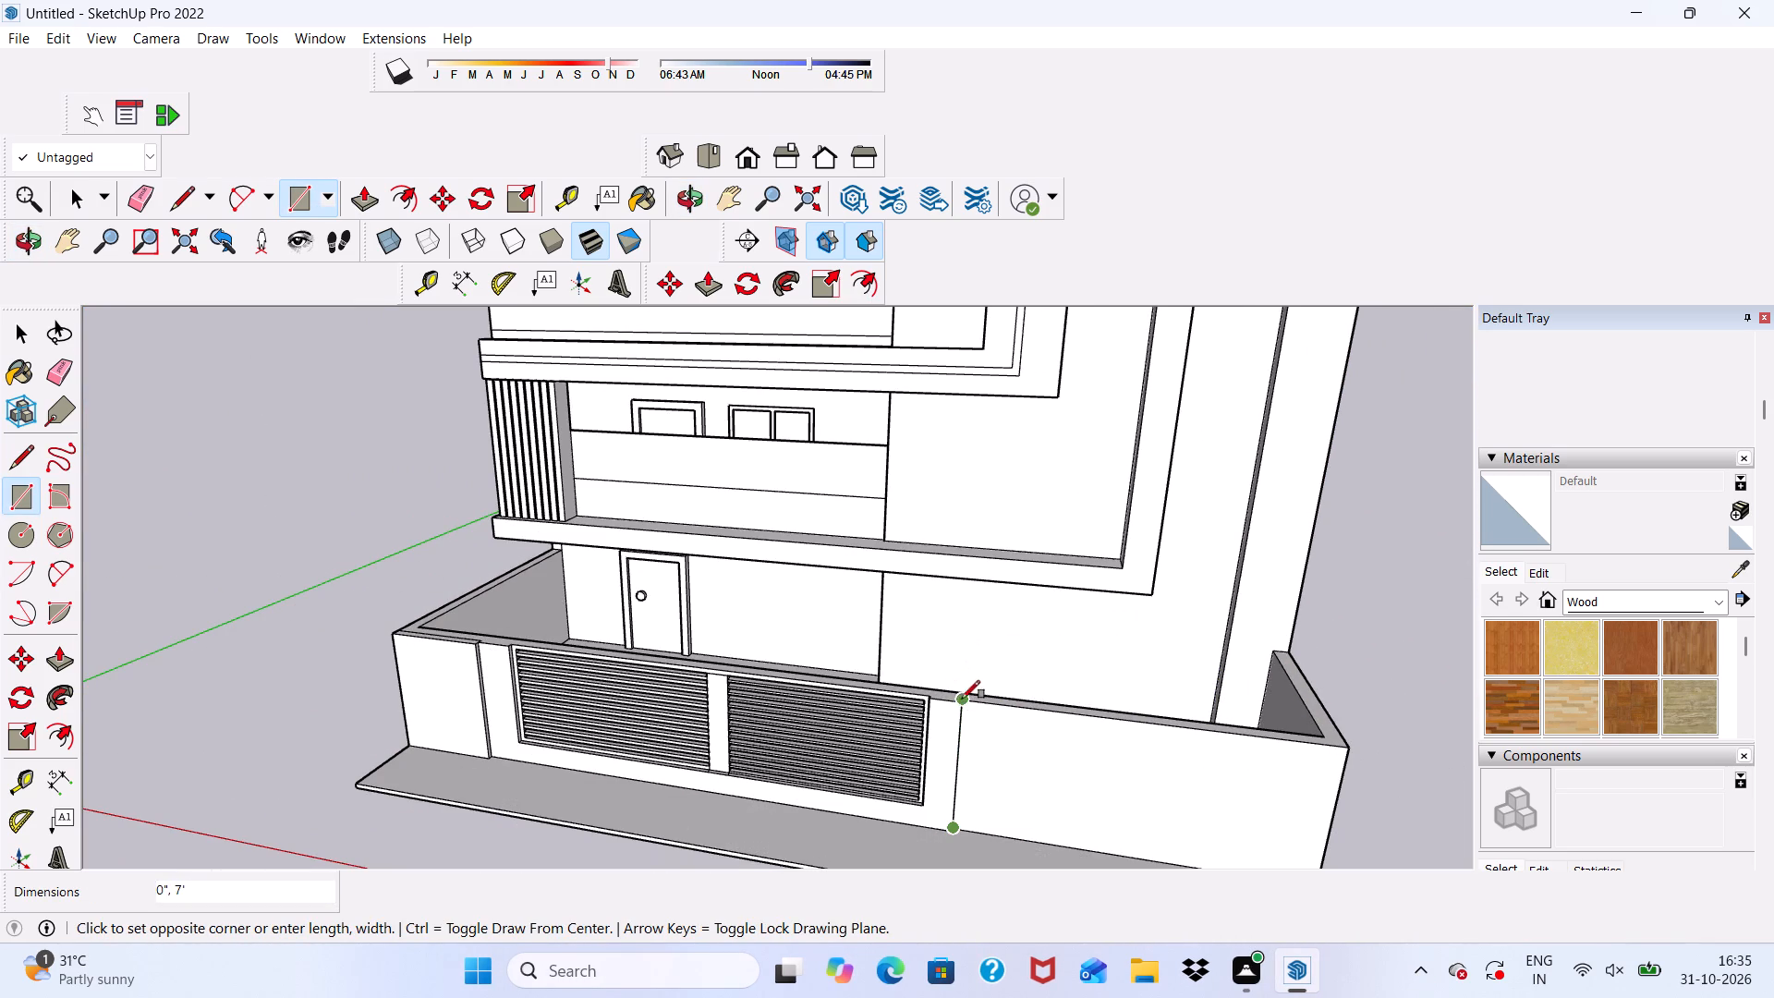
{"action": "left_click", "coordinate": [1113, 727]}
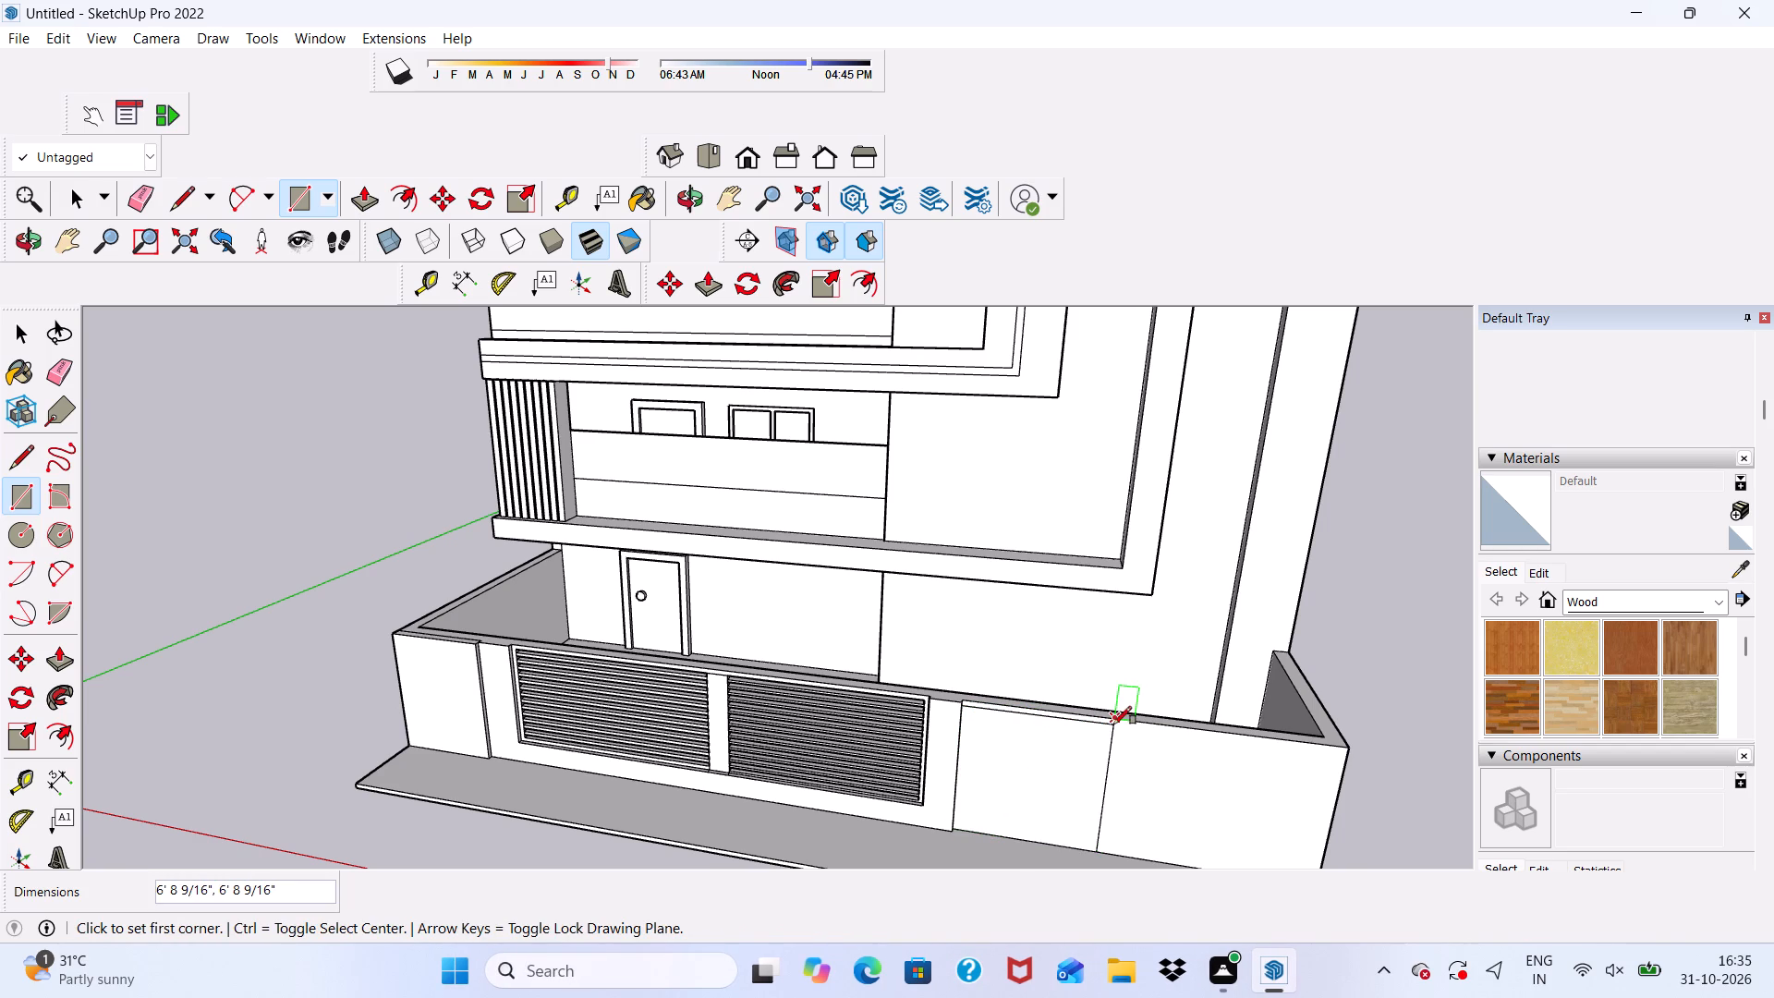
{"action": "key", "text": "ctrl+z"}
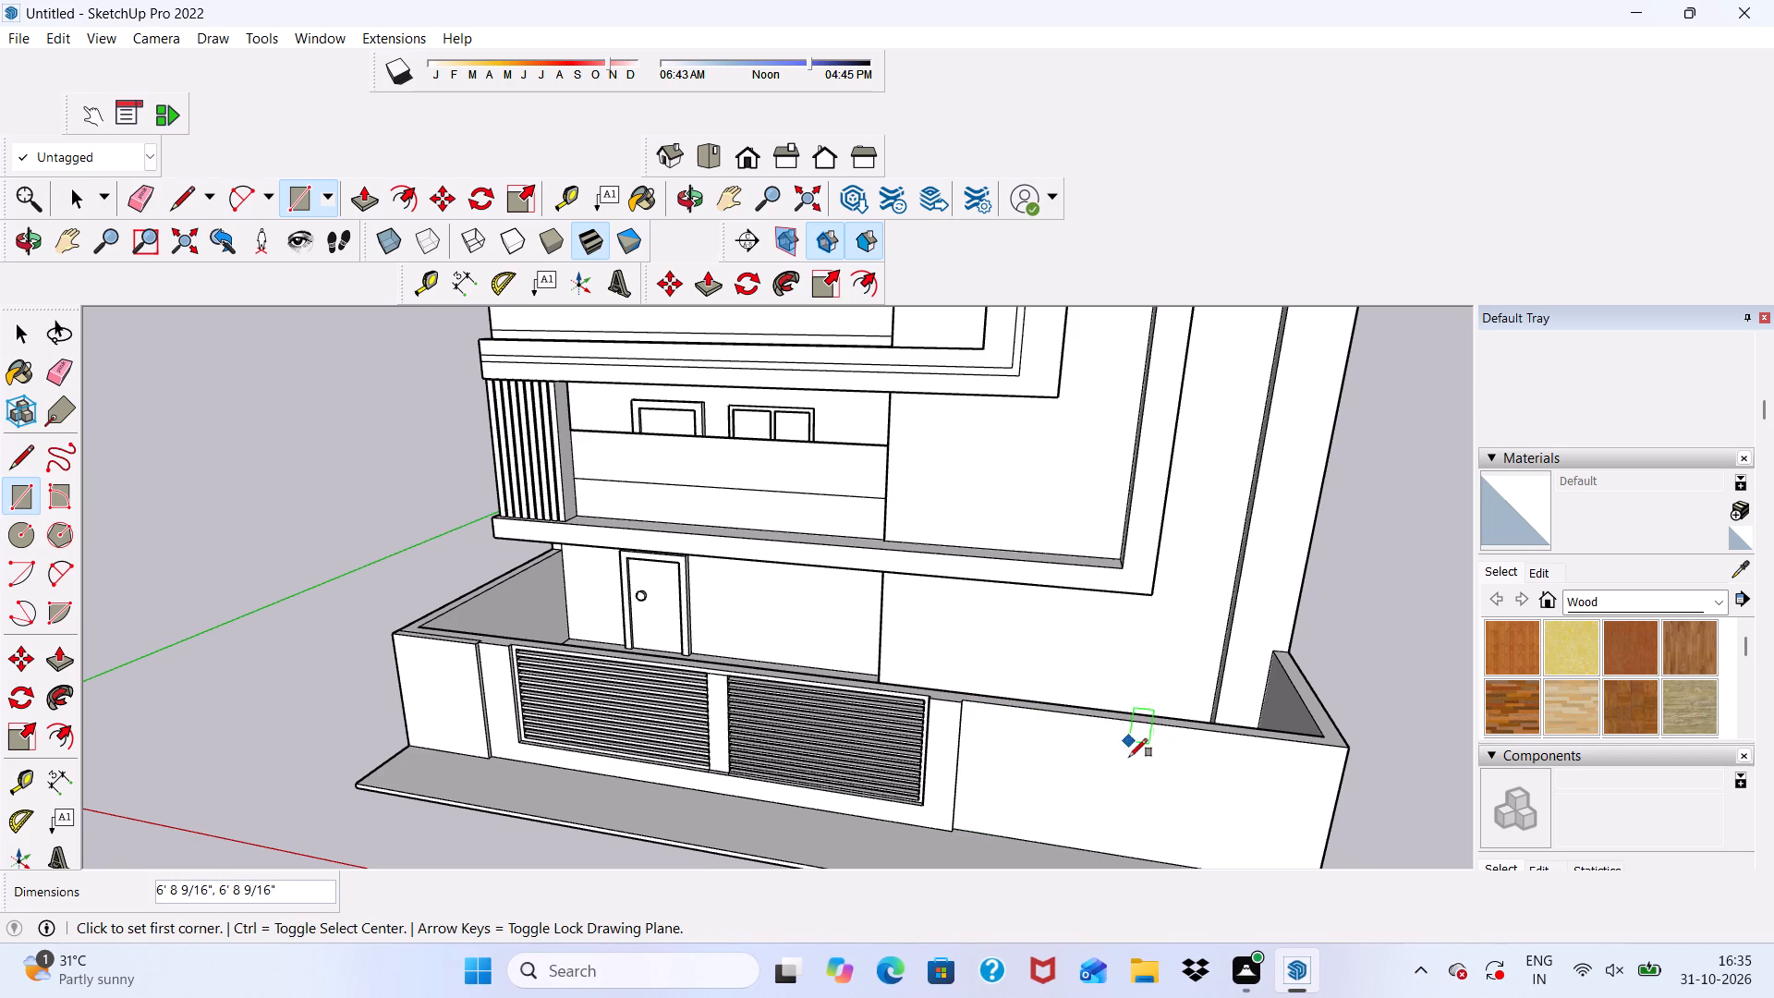
Draw a rectangle about 9' 5 1/2" wide and 7' high on the front wall, starting at the gate surround's base corner.
{"action": "scroll", "coordinate": [1109, 650], "scroll_direction": "down", "scroll_amount": 6}
{"action": "scroll", "coordinate": [1083, 759], "scroll_direction": "up", "scroll_amount": 6}
{"action": "middle_click_drag", "start_coordinate": [1071, 770], "coordinate": [1007, 771]}
{"action": "scroll", "coordinate": [922, 857], "scroll_direction": "up", "scroll_amount": 2}
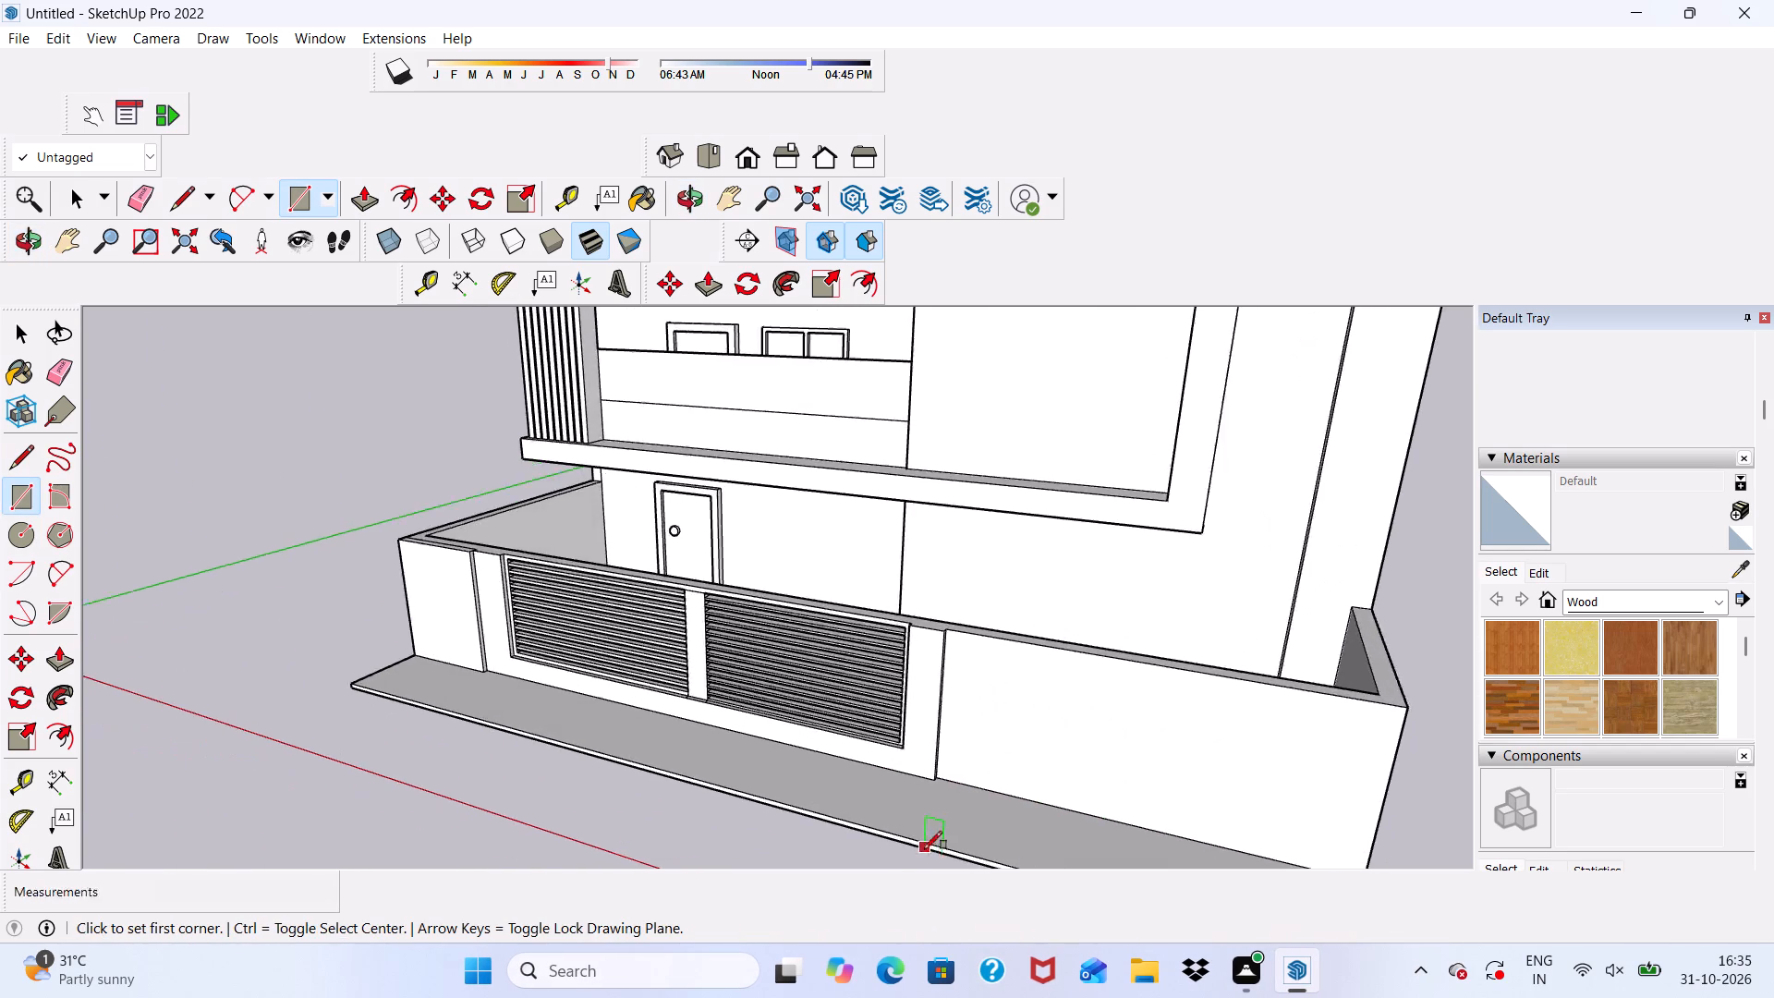
{"action": "scroll", "coordinate": [924, 849], "scroll_direction": "up", "scroll_amount": 18}
{"action": "scroll", "coordinate": [916, 767], "scroll_direction": "up", "scroll_amount": 5}
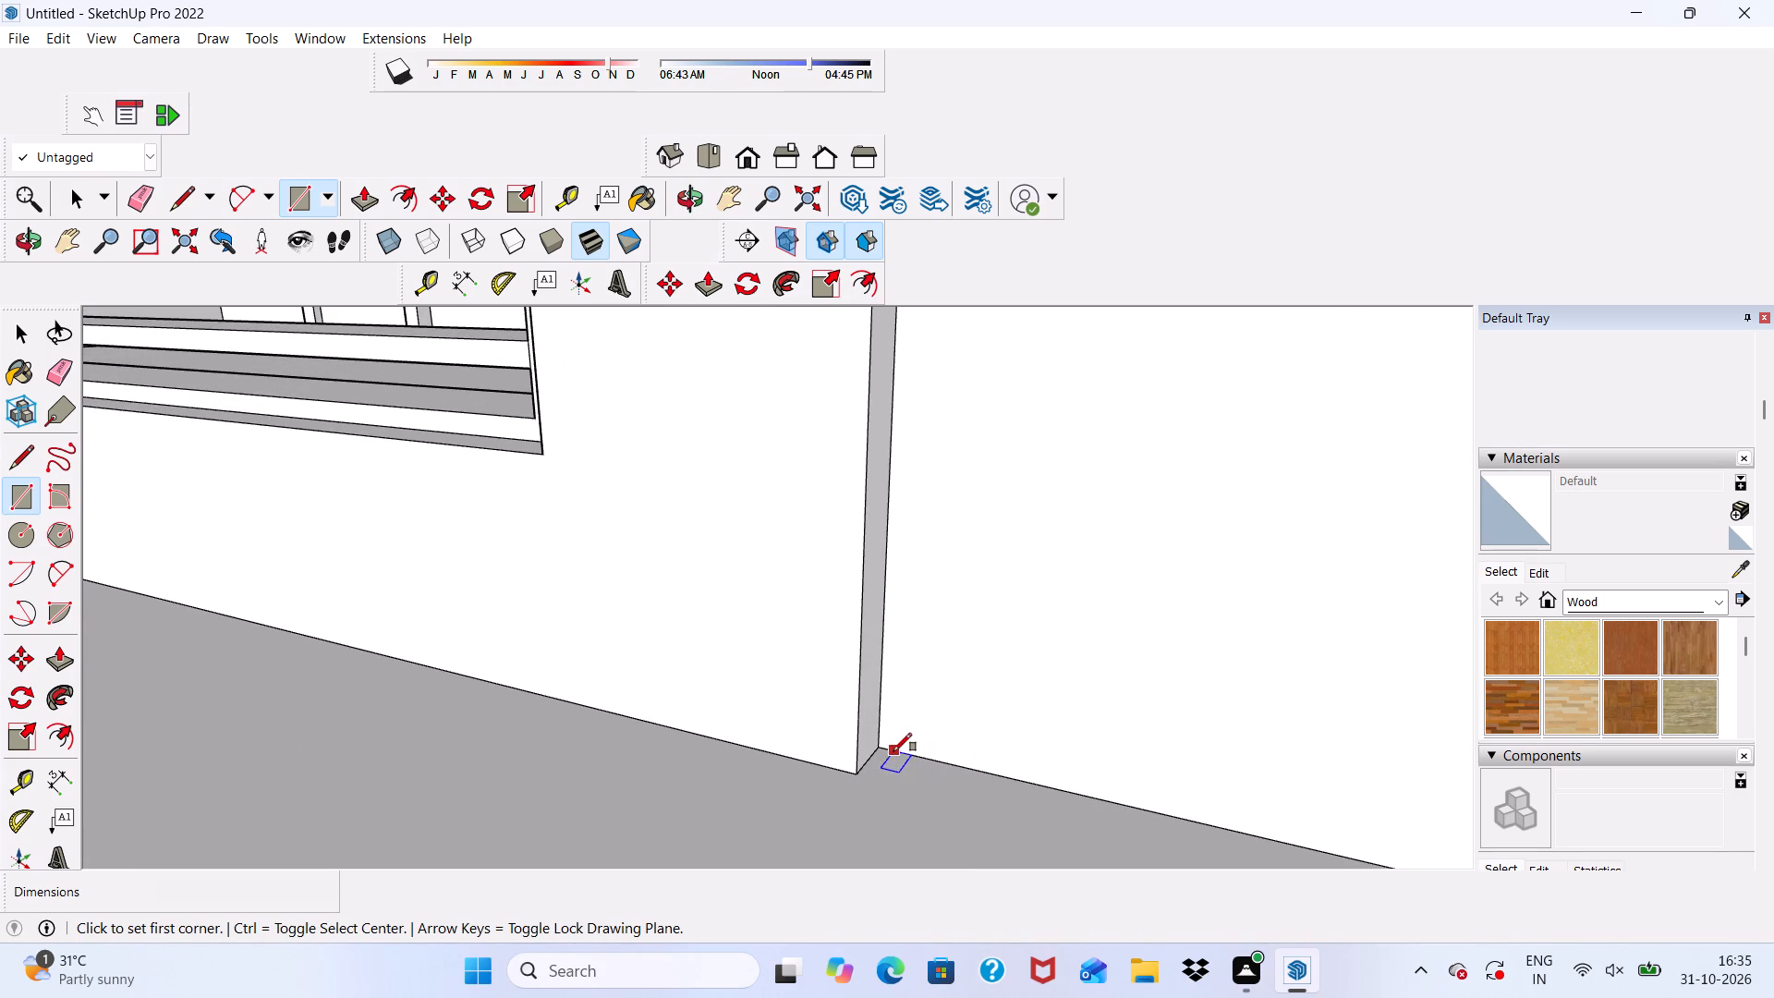
{"action": "left_click", "coordinate": [881, 747]}
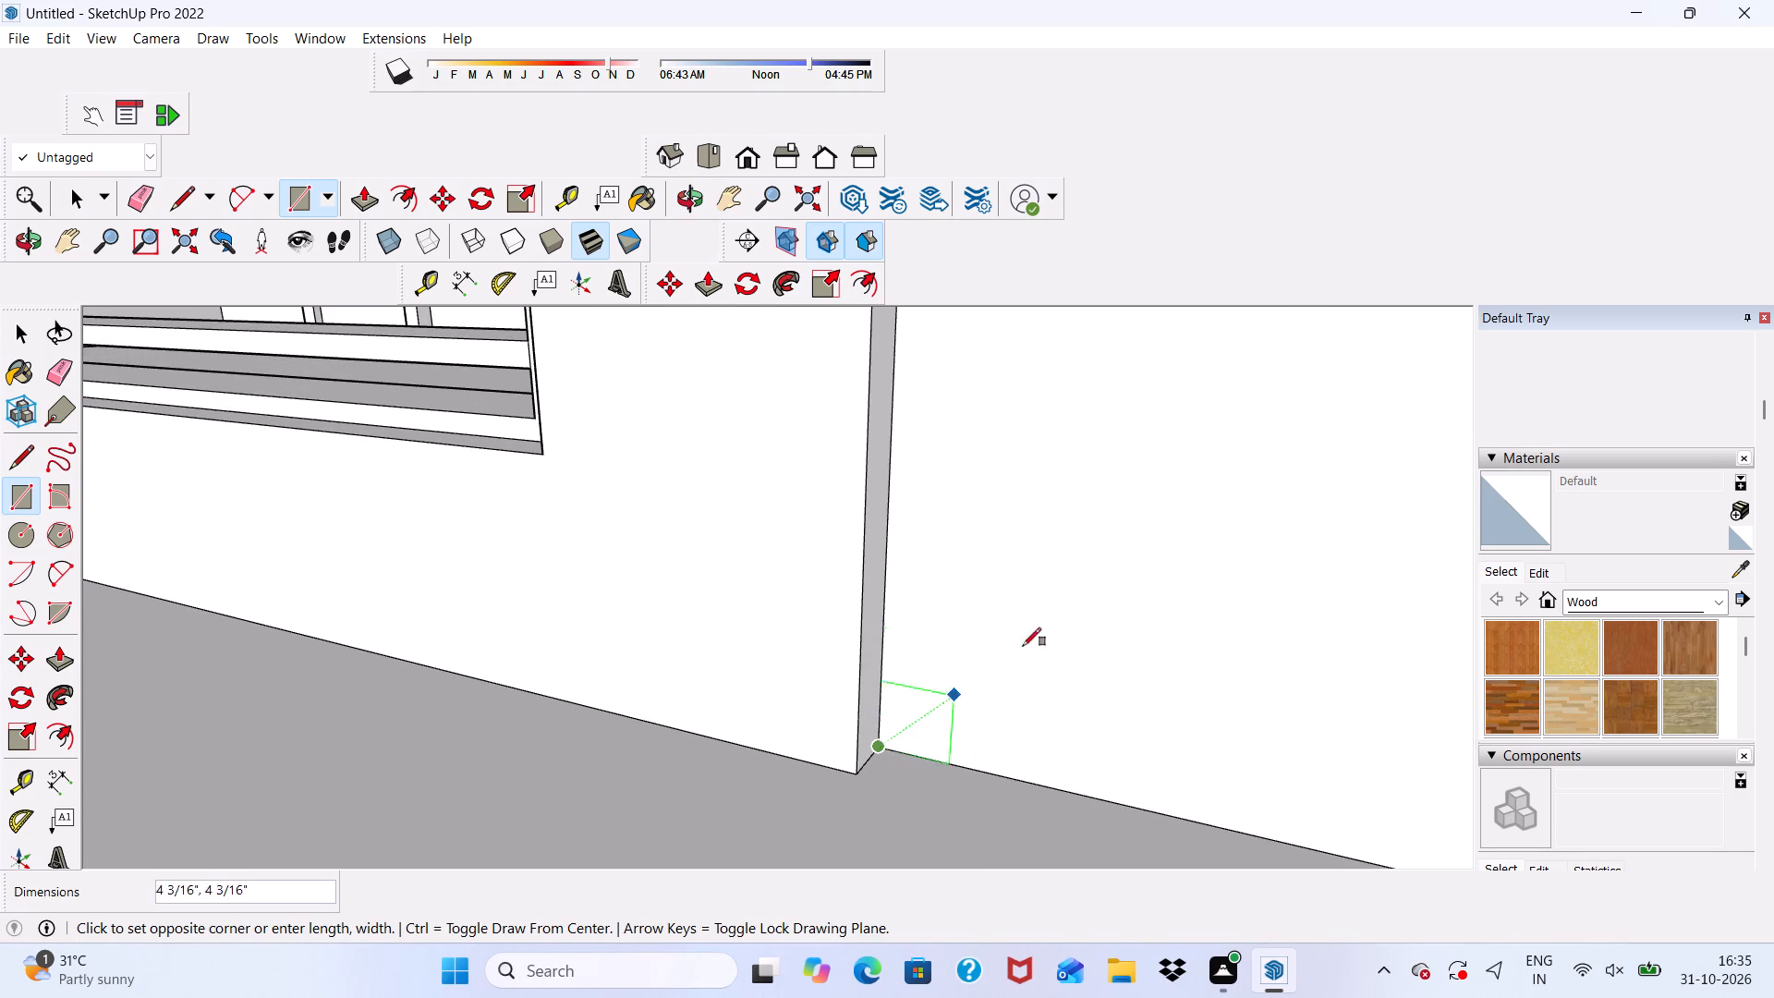
{"action": "scroll", "coordinate": [1117, 627], "scroll_direction": "down", "scroll_amount": 6}
{"action": "scroll", "coordinate": [1040, 106], "scroll_direction": "down", "scroll_amount": 6}
{"action": "scroll", "coordinate": [1016, 293], "scroll_direction": "down", "scroll_amount": 12}
{"action": "scroll", "coordinate": [1051, 432], "scroll_direction": "down", "scroll_amount": 5}
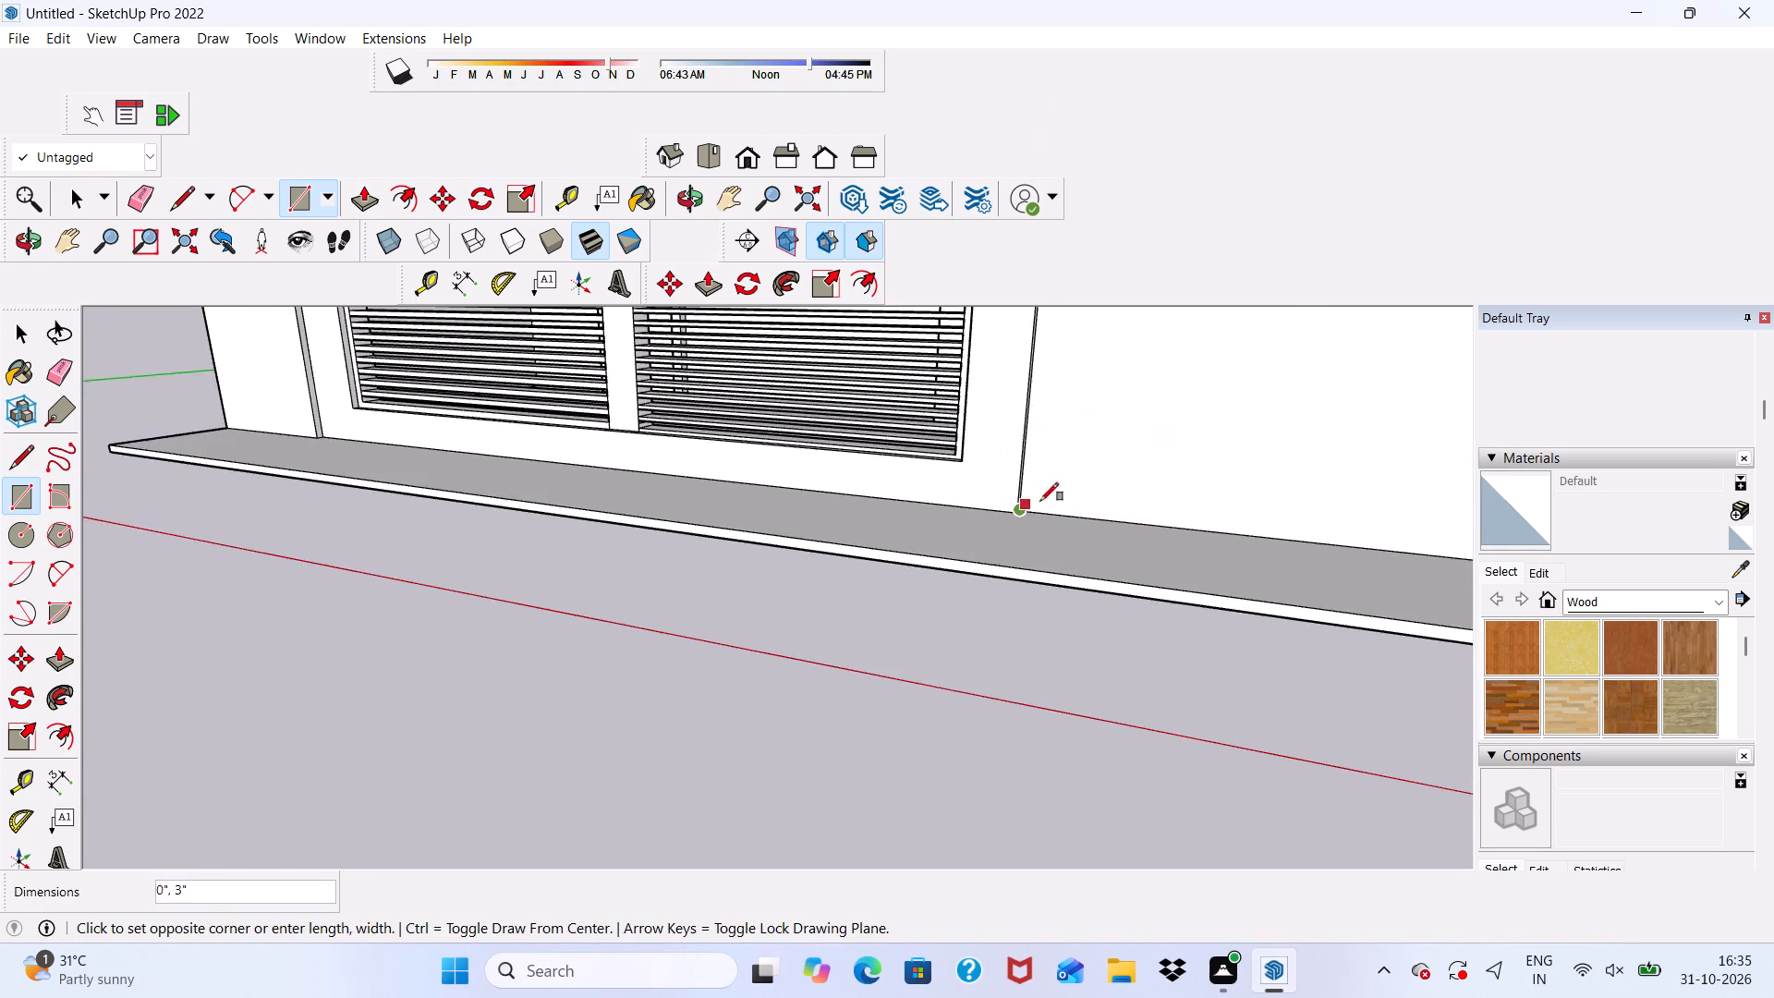
{"action": "scroll", "coordinate": [1040, 501], "scroll_direction": "down", "scroll_amount": 7}
{"action": "scroll", "coordinate": [1160, 436], "scroll_direction": "up", "scroll_amount": 2}
{"action": "scroll", "coordinate": [1173, 385], "scroll_direction": "down", "scroll_amount": 11}
{"action": "scroll", "coordinate": [1184, 384], "scroll_direction": "up", "scroll_amount": 9}
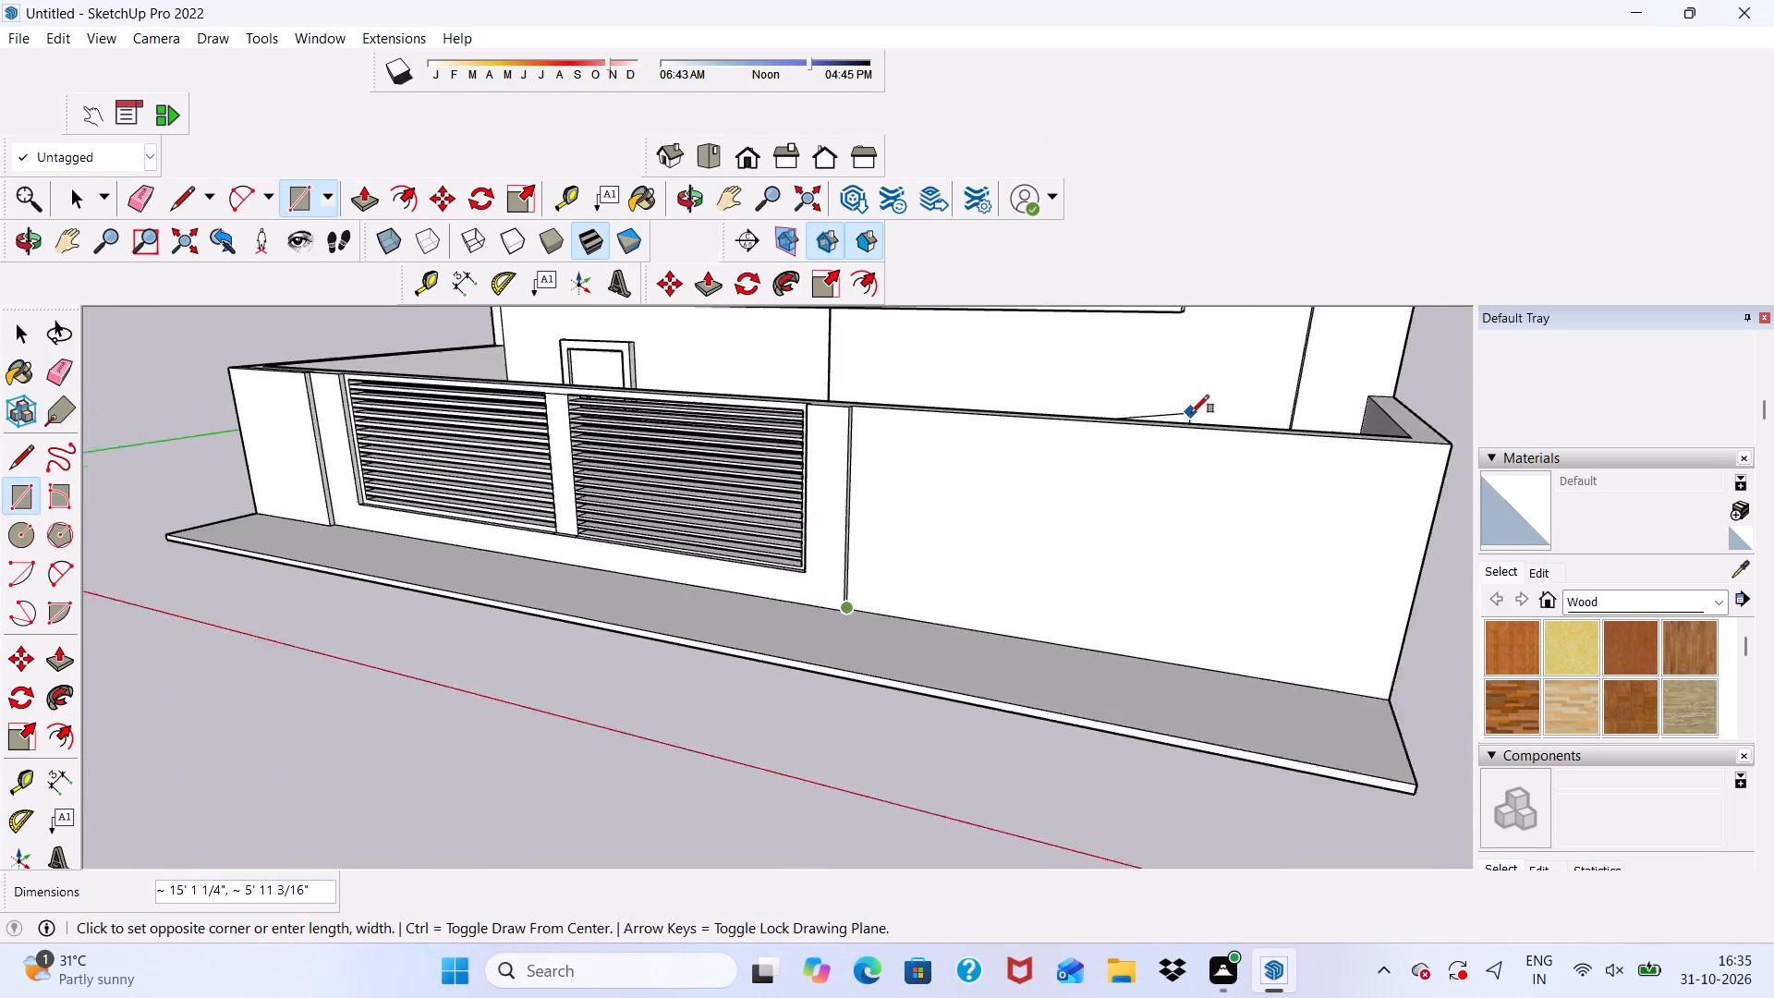
{"action": "scroll", "coordinate": [1191, 413], "scroll_direction": "up", "scroll_amount": 2}
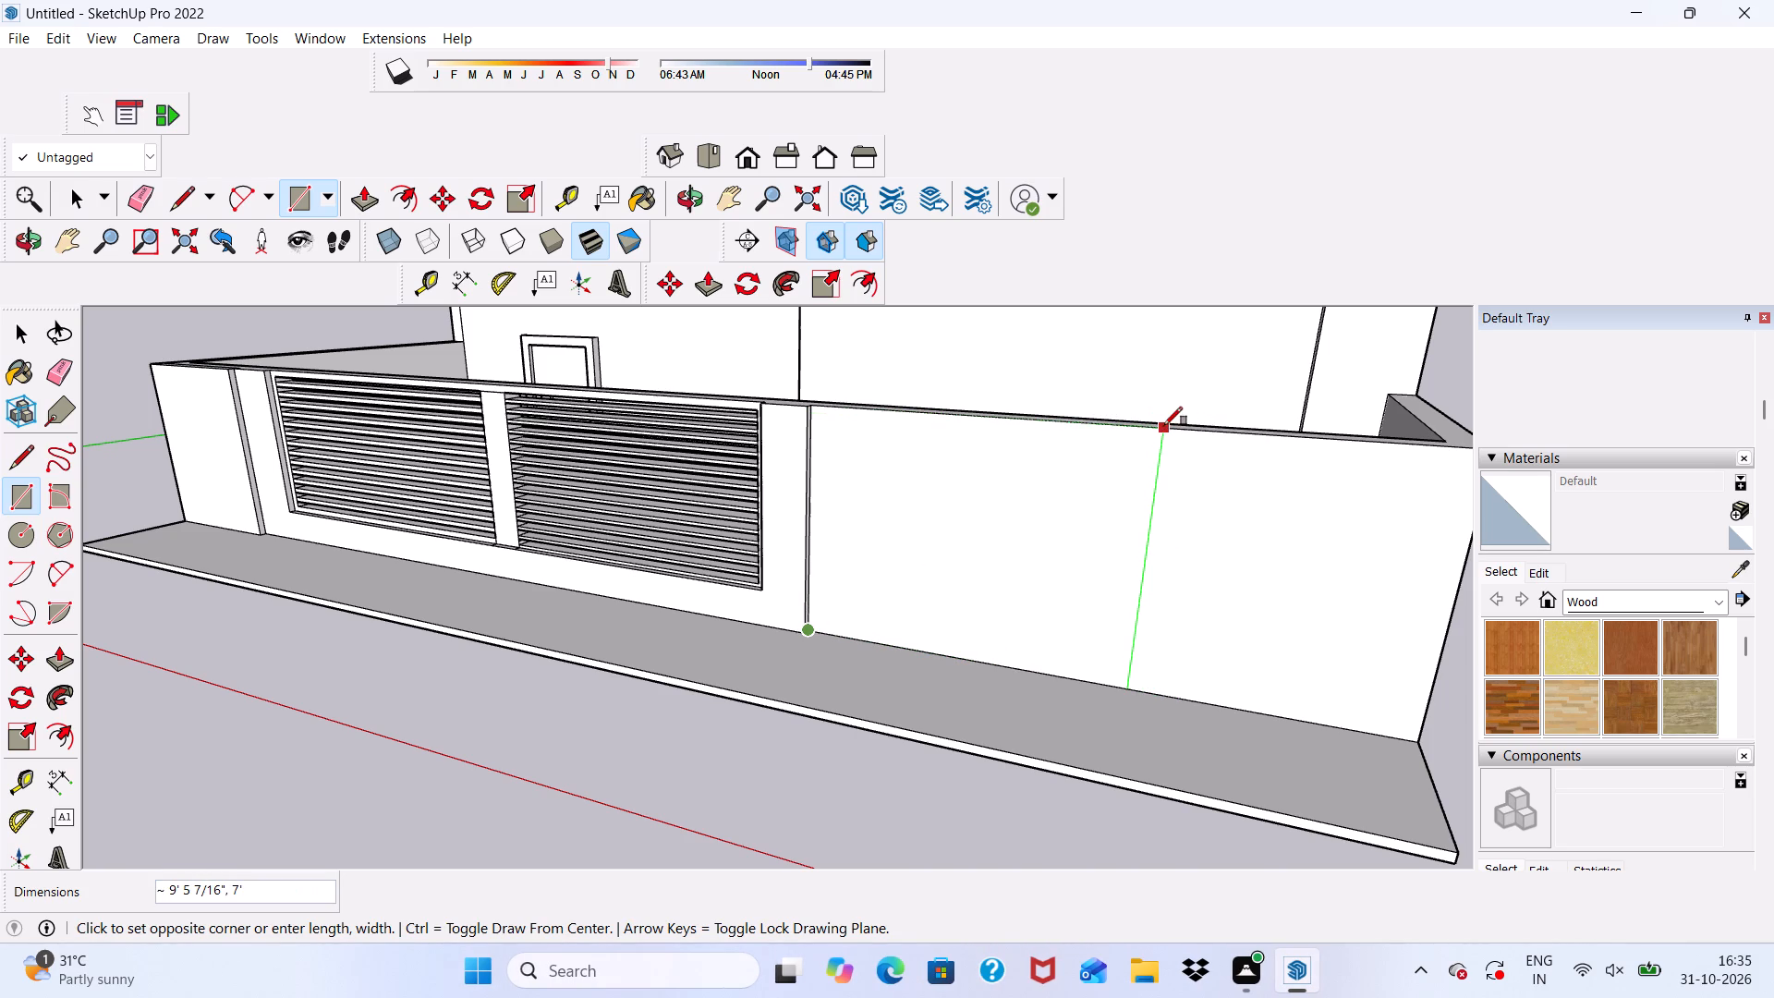
{"action": "left_click", "coordinate": [1164, 425]}
{"action": "scroll", "coordinate": [1164, 438], "scroll_direction": "down", "scroll_amount": 2}
{"action": "middle_click_drag", "start_coordinate": [1164, 446], "coordinate": [1049, 483]}
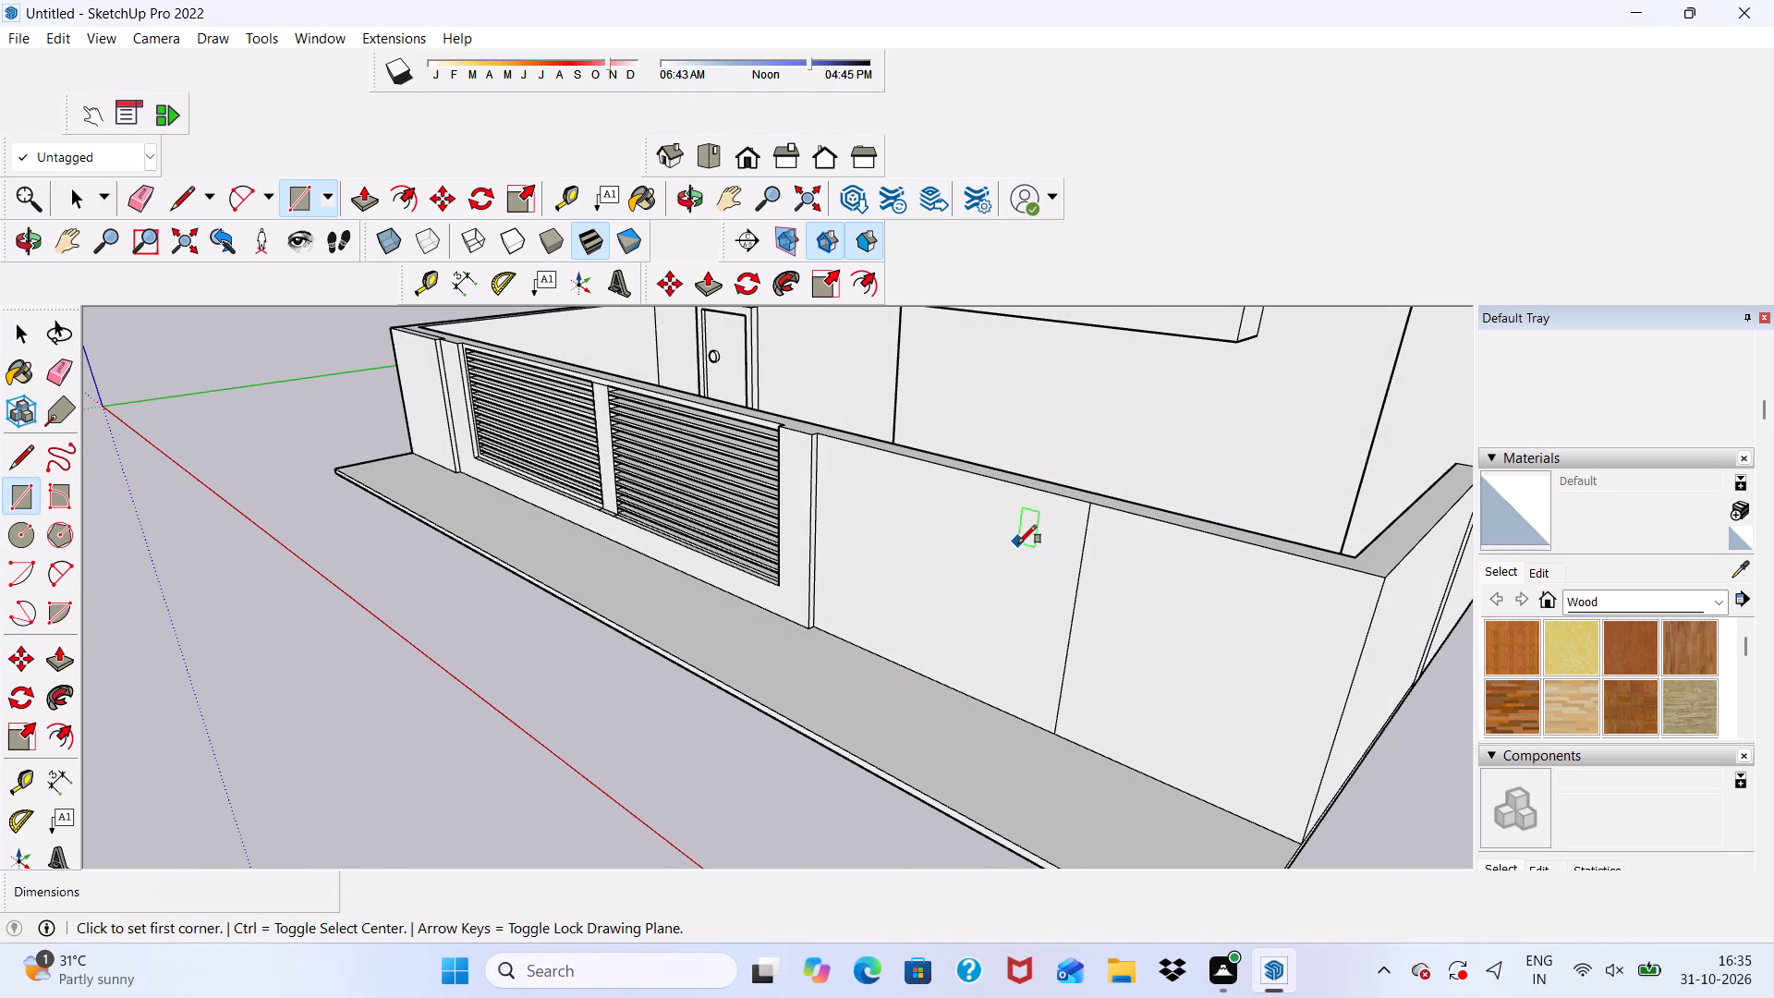
{"action": "key", "text": "space"}
{"action": "left_click", "coordinate": [1017, 542]}
Draw a rectangle about 6' 6 1/2" by 3' 6" on the upper half of the wall's remaining right end.
{"action": "scroll", "coordinate": [1016, 532], "scroll_direction": "down", "scroll_amount": 5}
{"action": "middle_click_drag", "start_coordinate": [1015, 531], "coordinate": [1078, 500]}
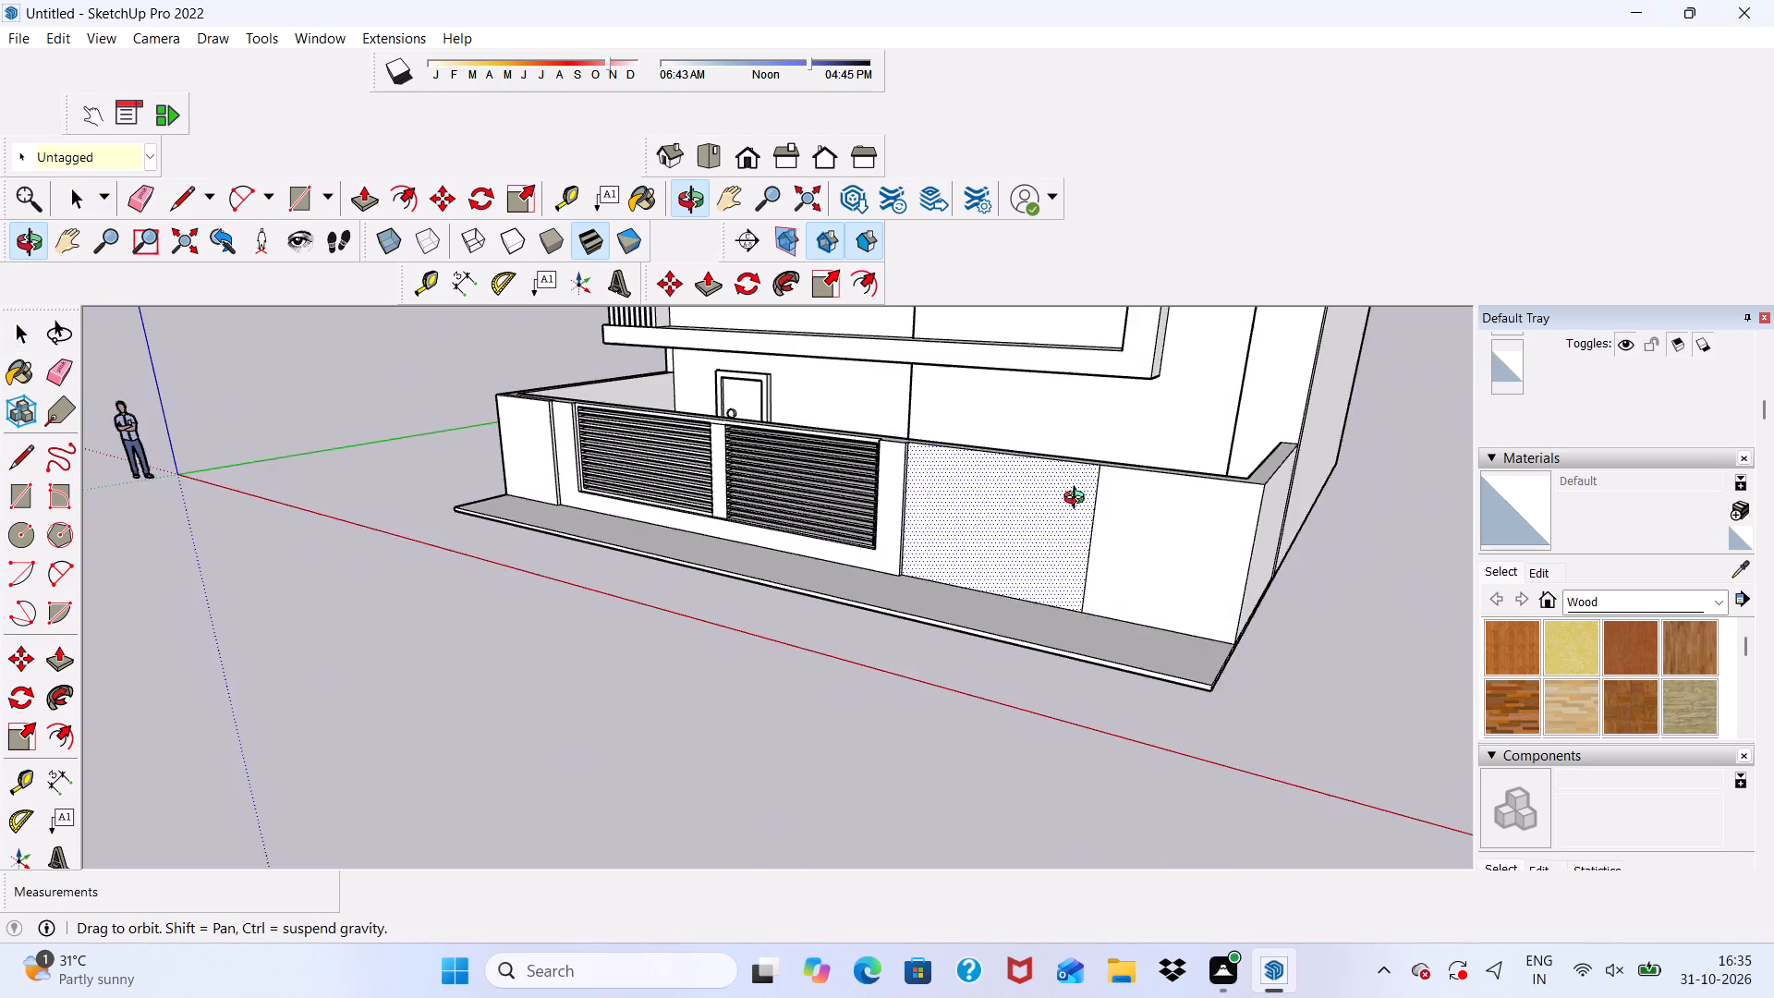
{"action": "middle_click_drag", "start_coordinate": [1078, 500], "coordinate": [1156, 484]}
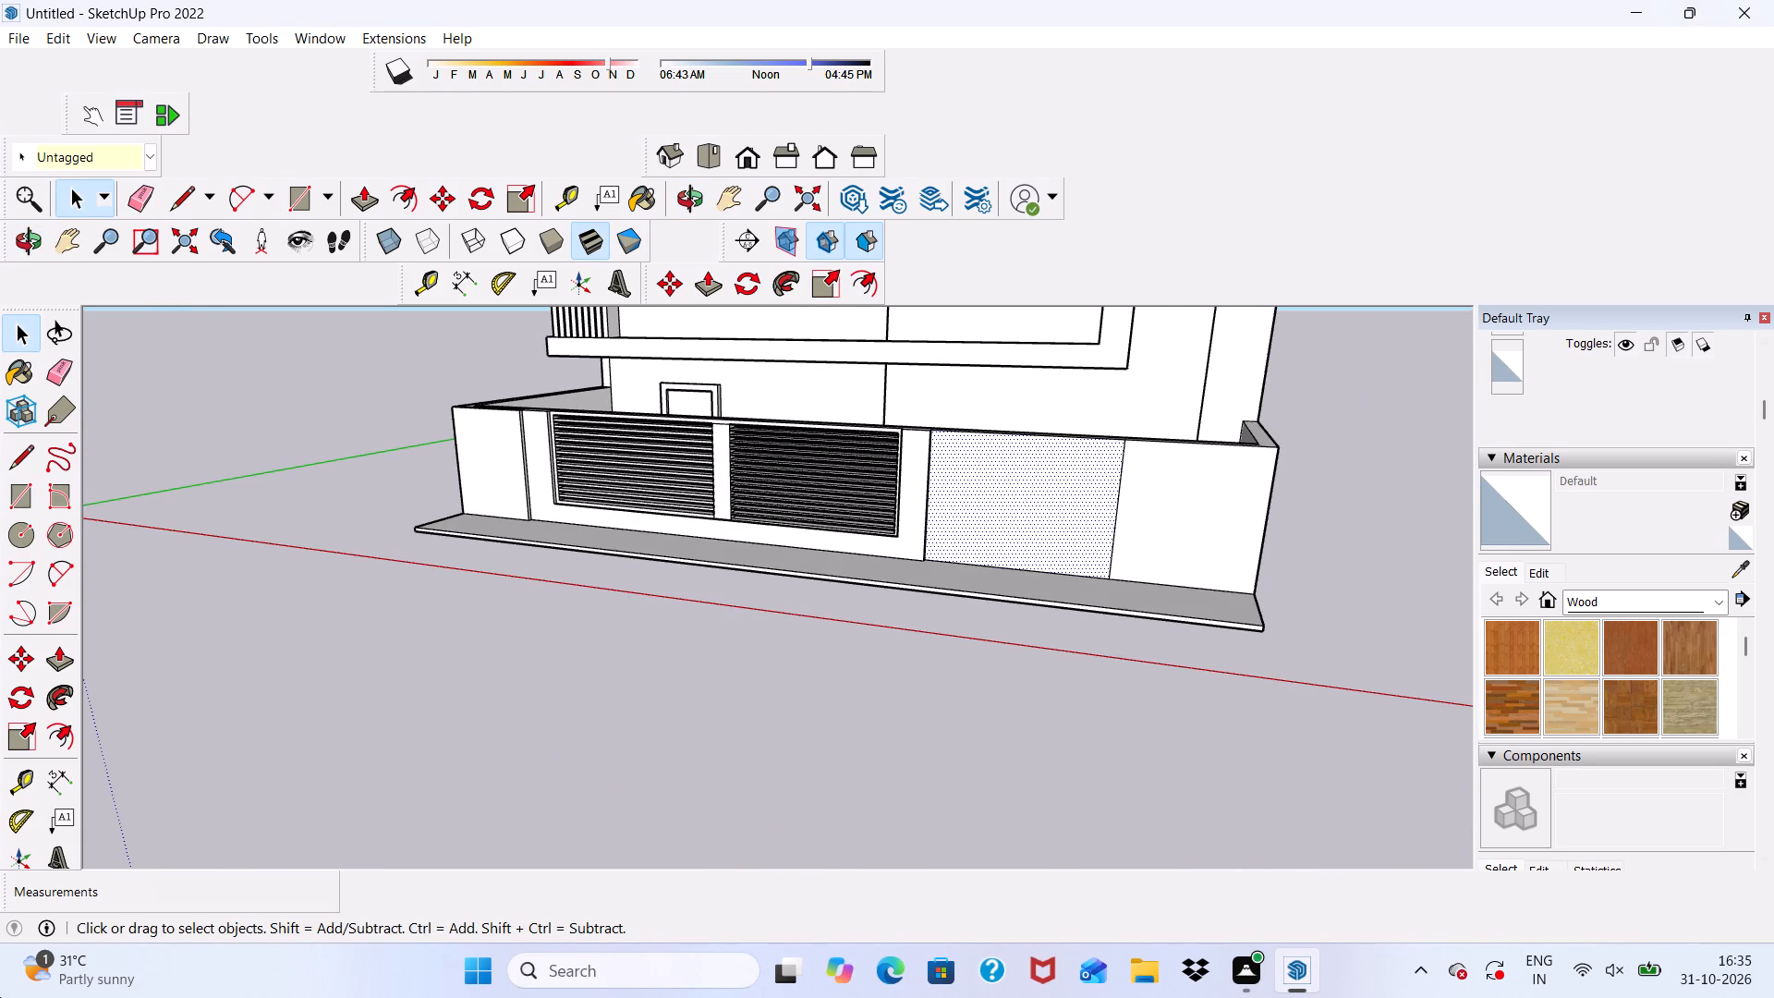
{"action": "left_click", "coordinate": [11, 492]}
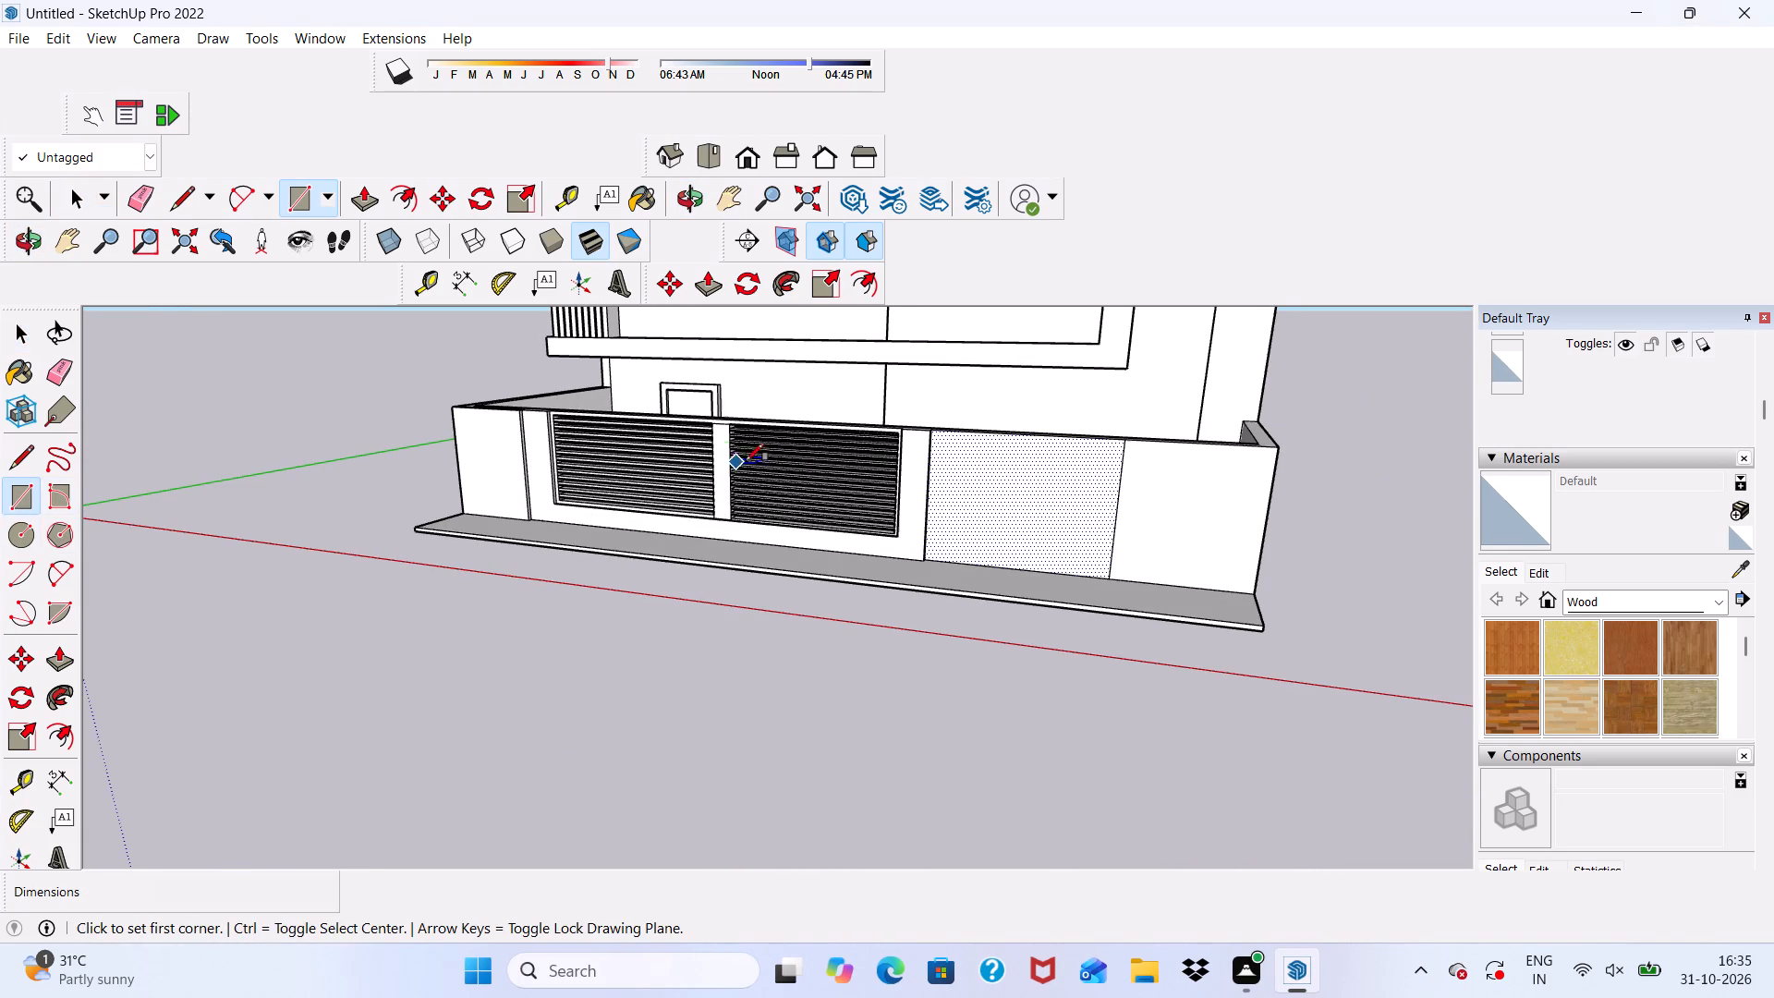
{"action": "scroll", "coordinate": [1216, 481], "scroll_direction": "up", "scroll_amount": 3}
{"action": "scroll", "coordinate": [1132, 423], "scroll_direction": "up", "scroll_amount": 6}
{"action": "left_click", "coordinate": [1067, 437]}
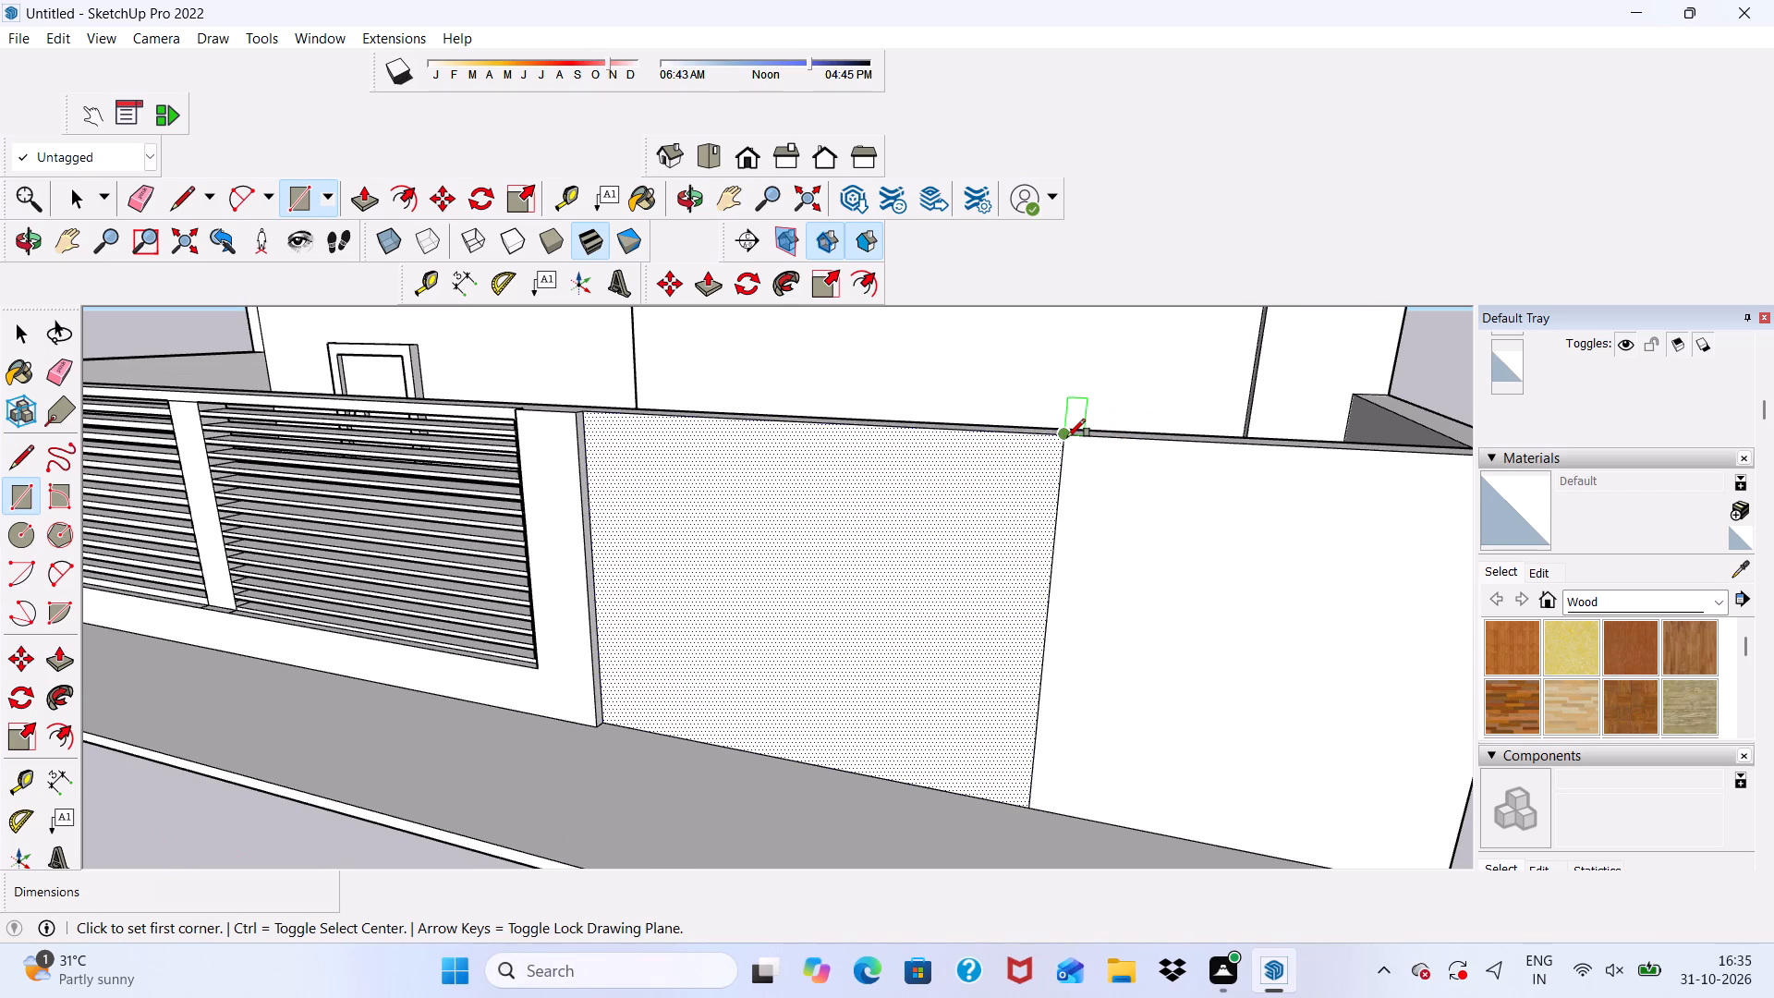
{"action": "scroll", "coordinate": [1091, 585], "scroll_direction": "down", "scroll_amount": 10}
{"action": "scroll", "coordinate": [1226, 613], "scroll_direction": "up", "scroll_amount": 5}
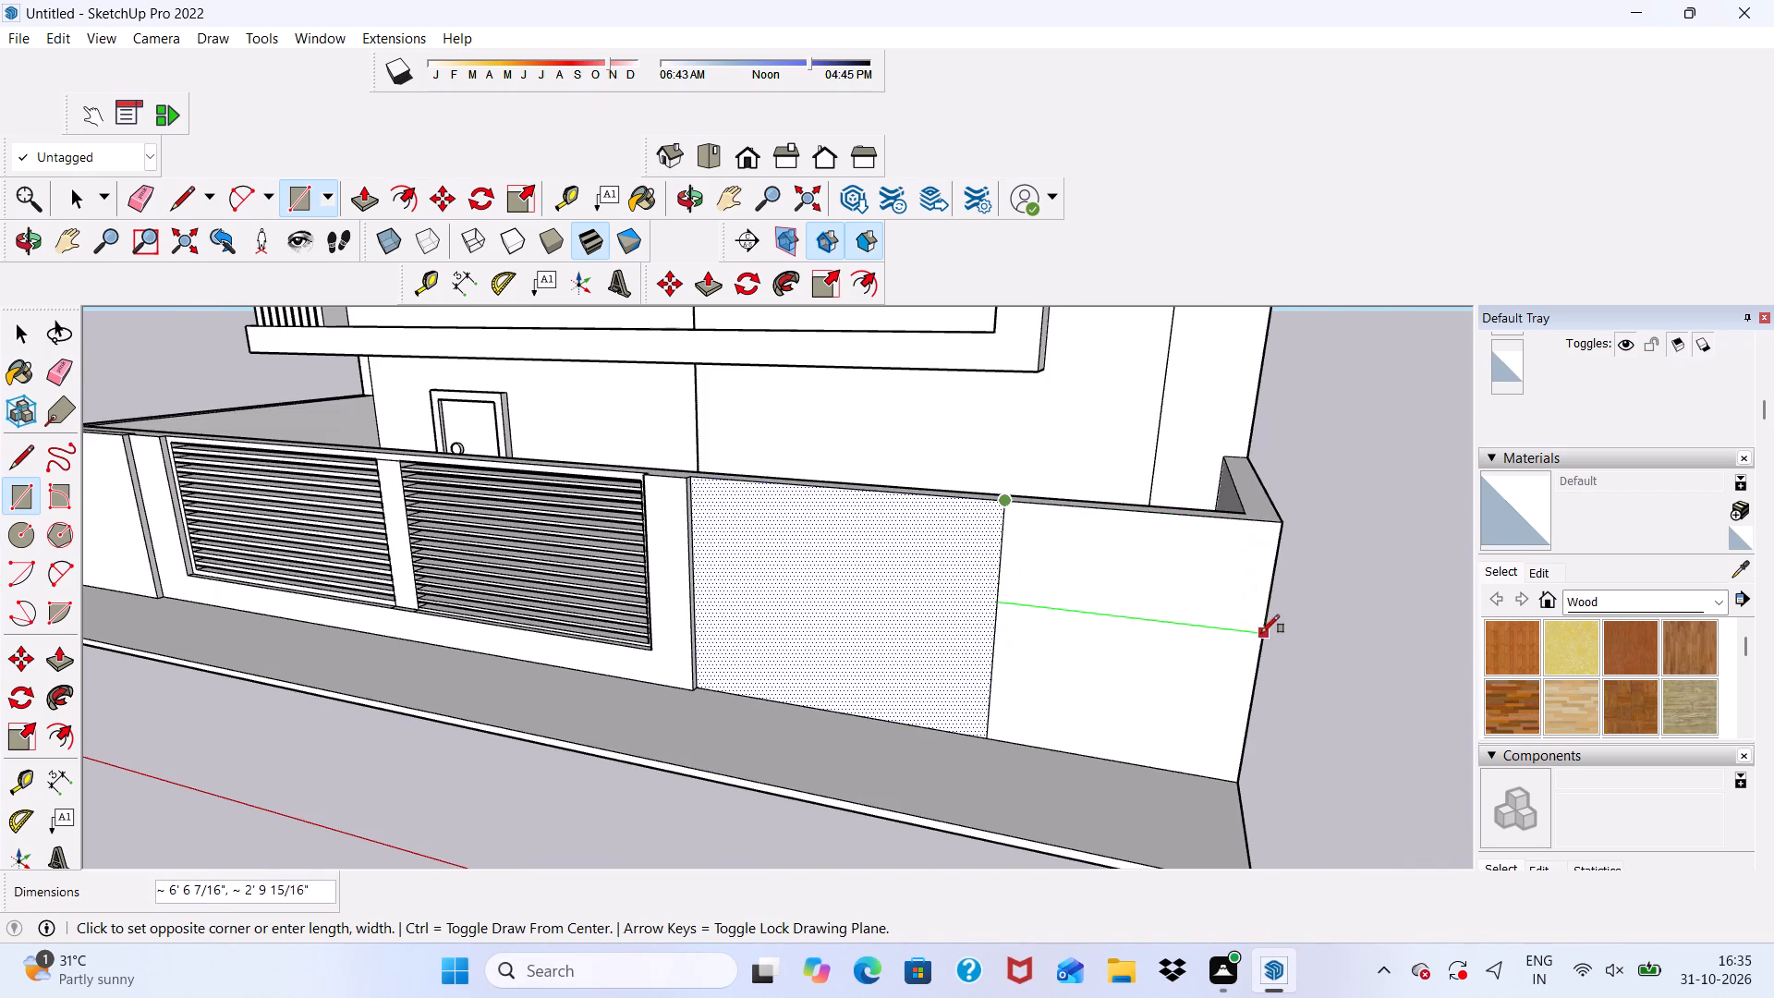
{"action": "left_click", "coordinate": [1257, 651]}
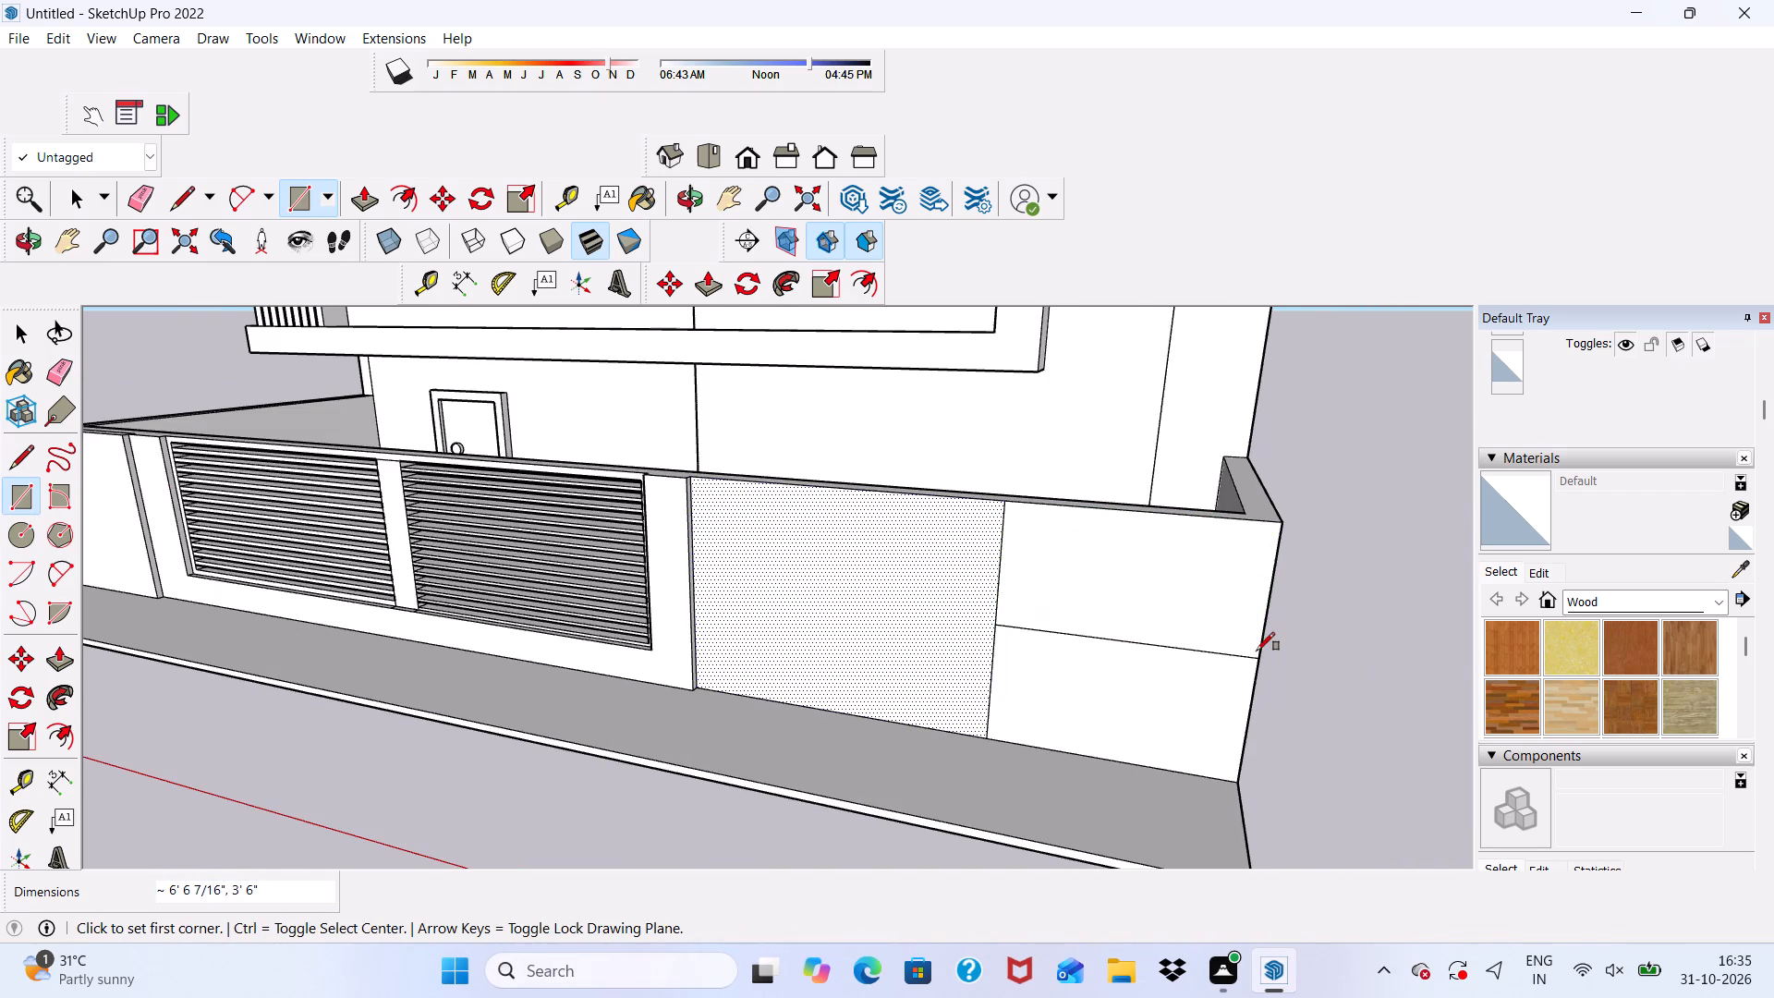
Push the upper rectangle at the front wall's right end 9" back through the wall's thickness.
{"action": "scroll", "coordinate": [1032, 609], "scroll_direction": "down", "scroll_amount": 5}
{"action": "key", "text": "space"}
{"action": "scroll", "coordinate": [1030, 579], "scroll_direction": "up", "scroll_amount": 2}
{"action": "left_click", "coordinate": [1035, 573]}
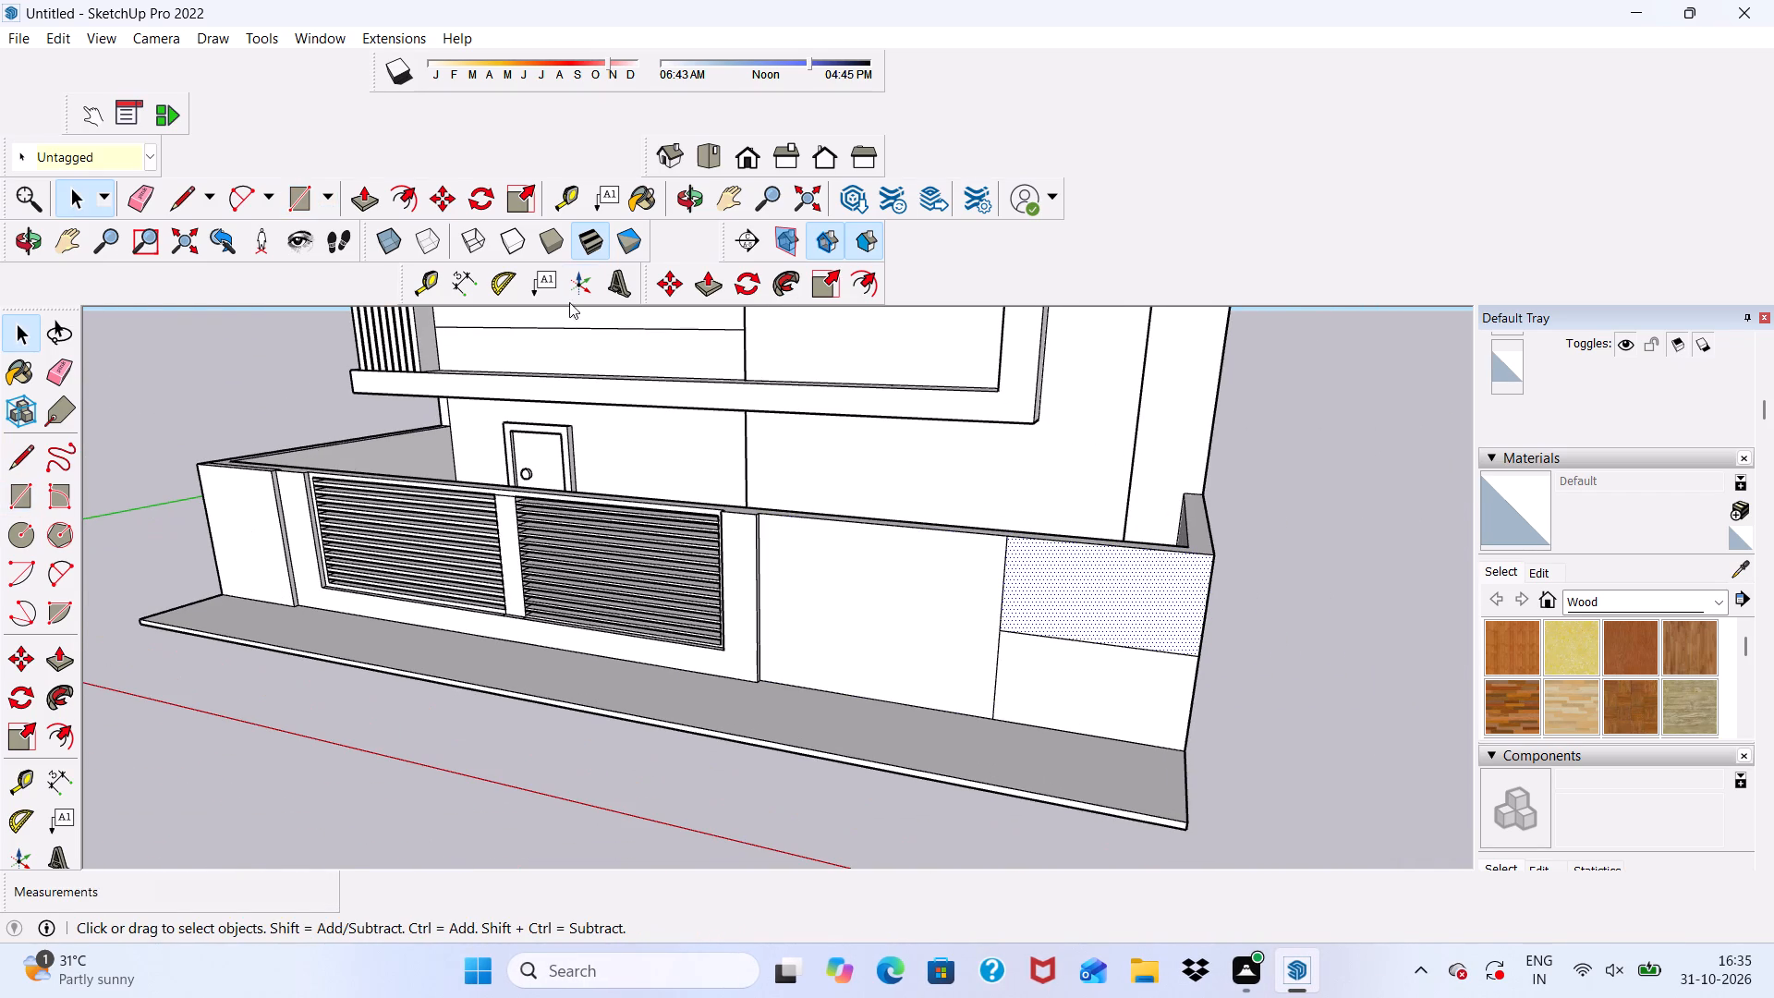
{"action": "left_click", "coordinate": [698, 273]}
{"action": "scroll", "coordinate": [1093, 441], "scroll_direction": "down", "scroll_amount": 2}
{"action": "middle_click_drag", "start_coordinate": [1104, 530], "coordinate": [1075, 612]}
{"action": "scroll", "coordinate": [1075, 613], "scroll_direction": "up", "scroll_amount": 3}
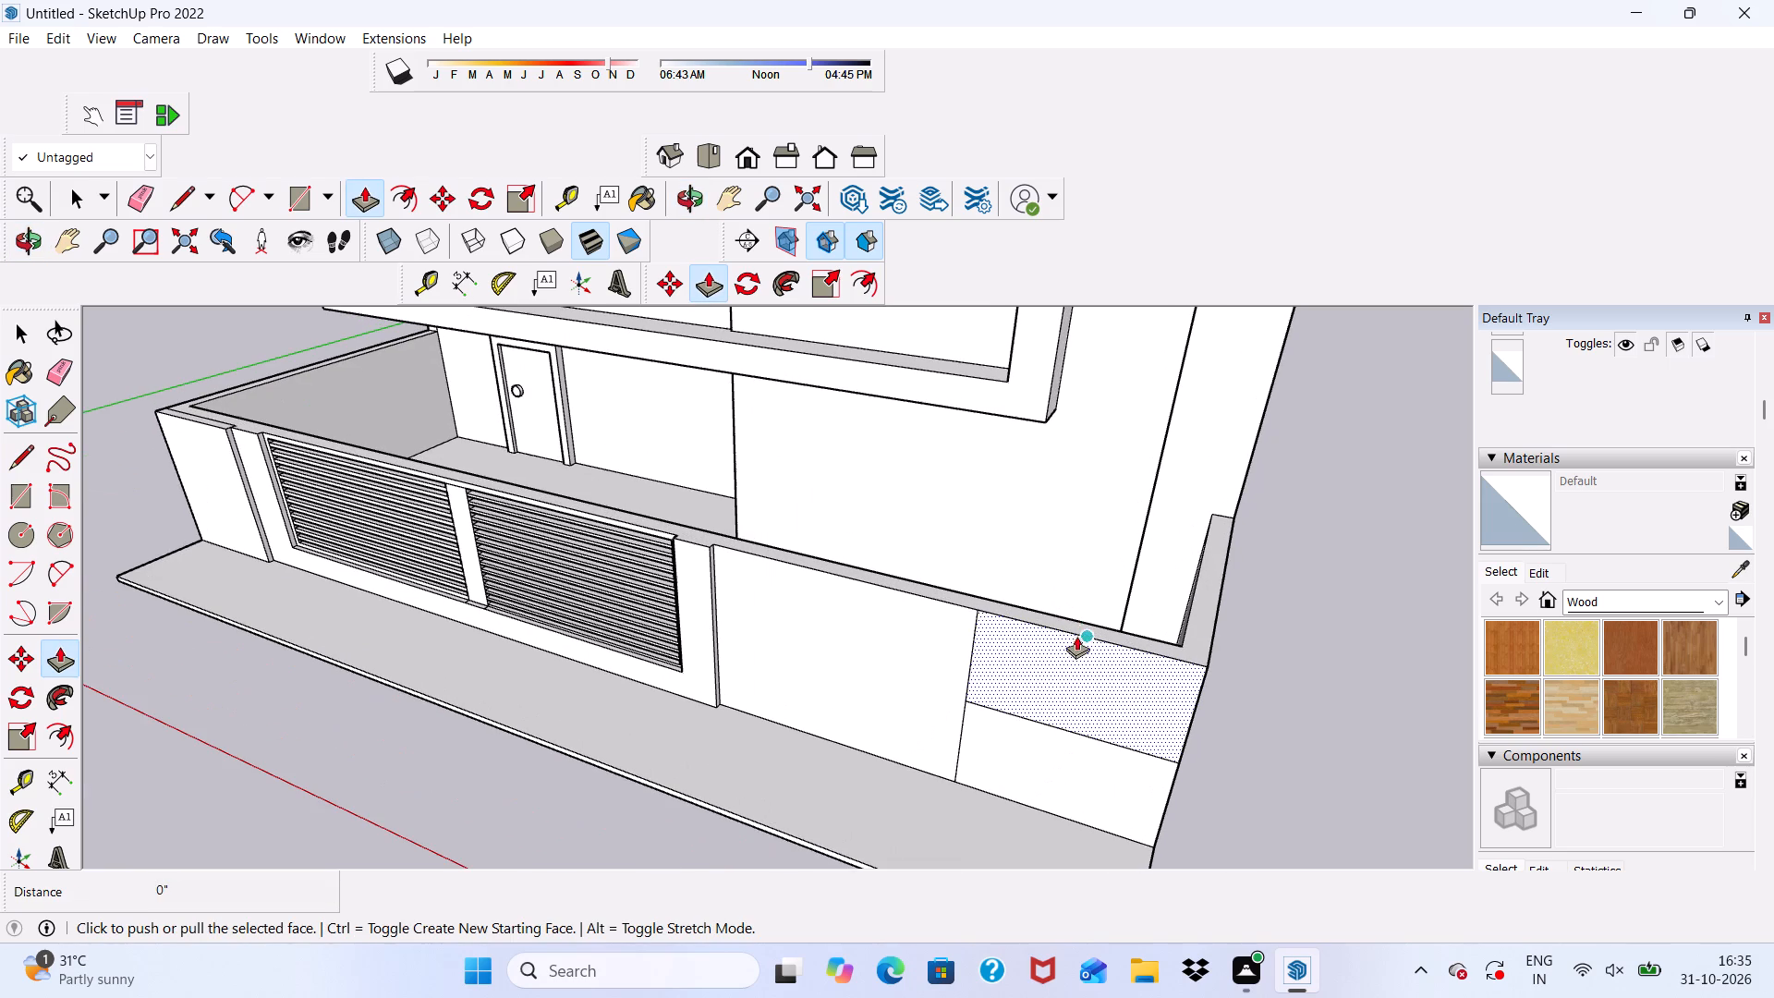
{"action": "left_click", "coordinate": [1071, 660]}
{"action": "left_click", "coordinate": [1078, 621]}
{"action": "scroll", "coordinate": [1073, 615], "scroll_direction": "down", "scroll_amount": 4}
{"action": "scroll", "coordinate": [1064, 604], "scroll_direction": "up", "scroll_amount": 4}
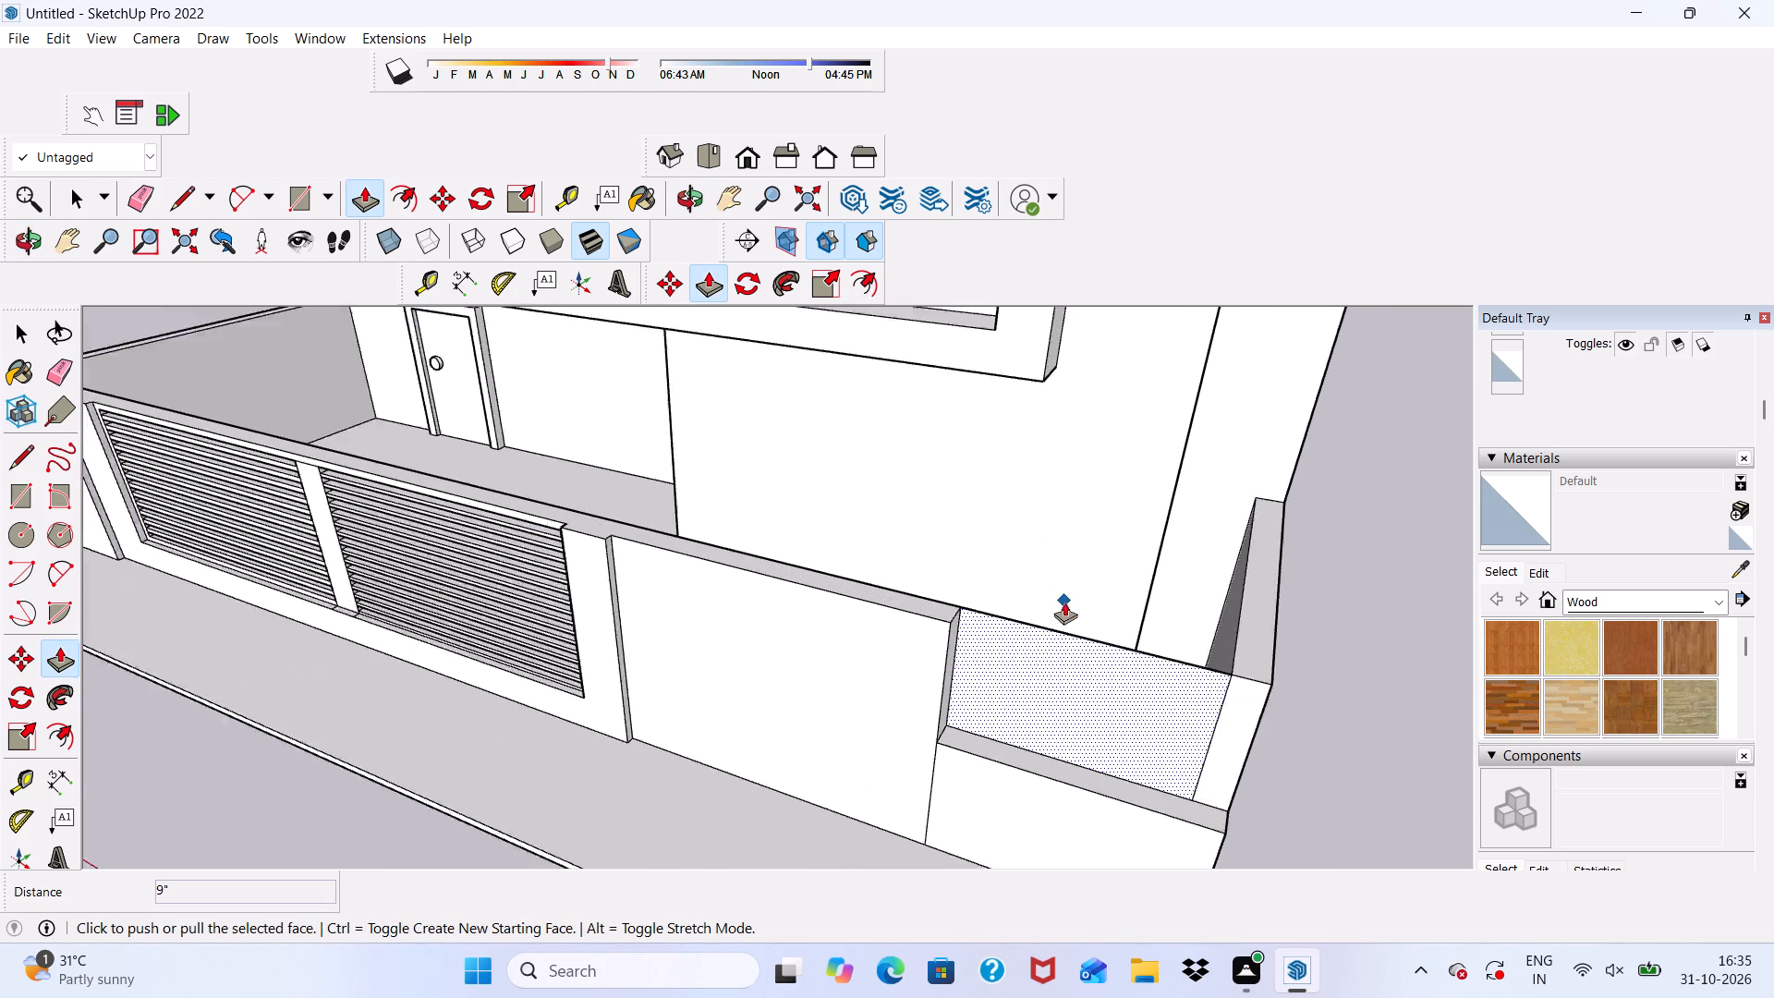
{"action": "scroll", "coordinate": [1064, 602], "scroll_direction": "up", "scroll_amount": 2}
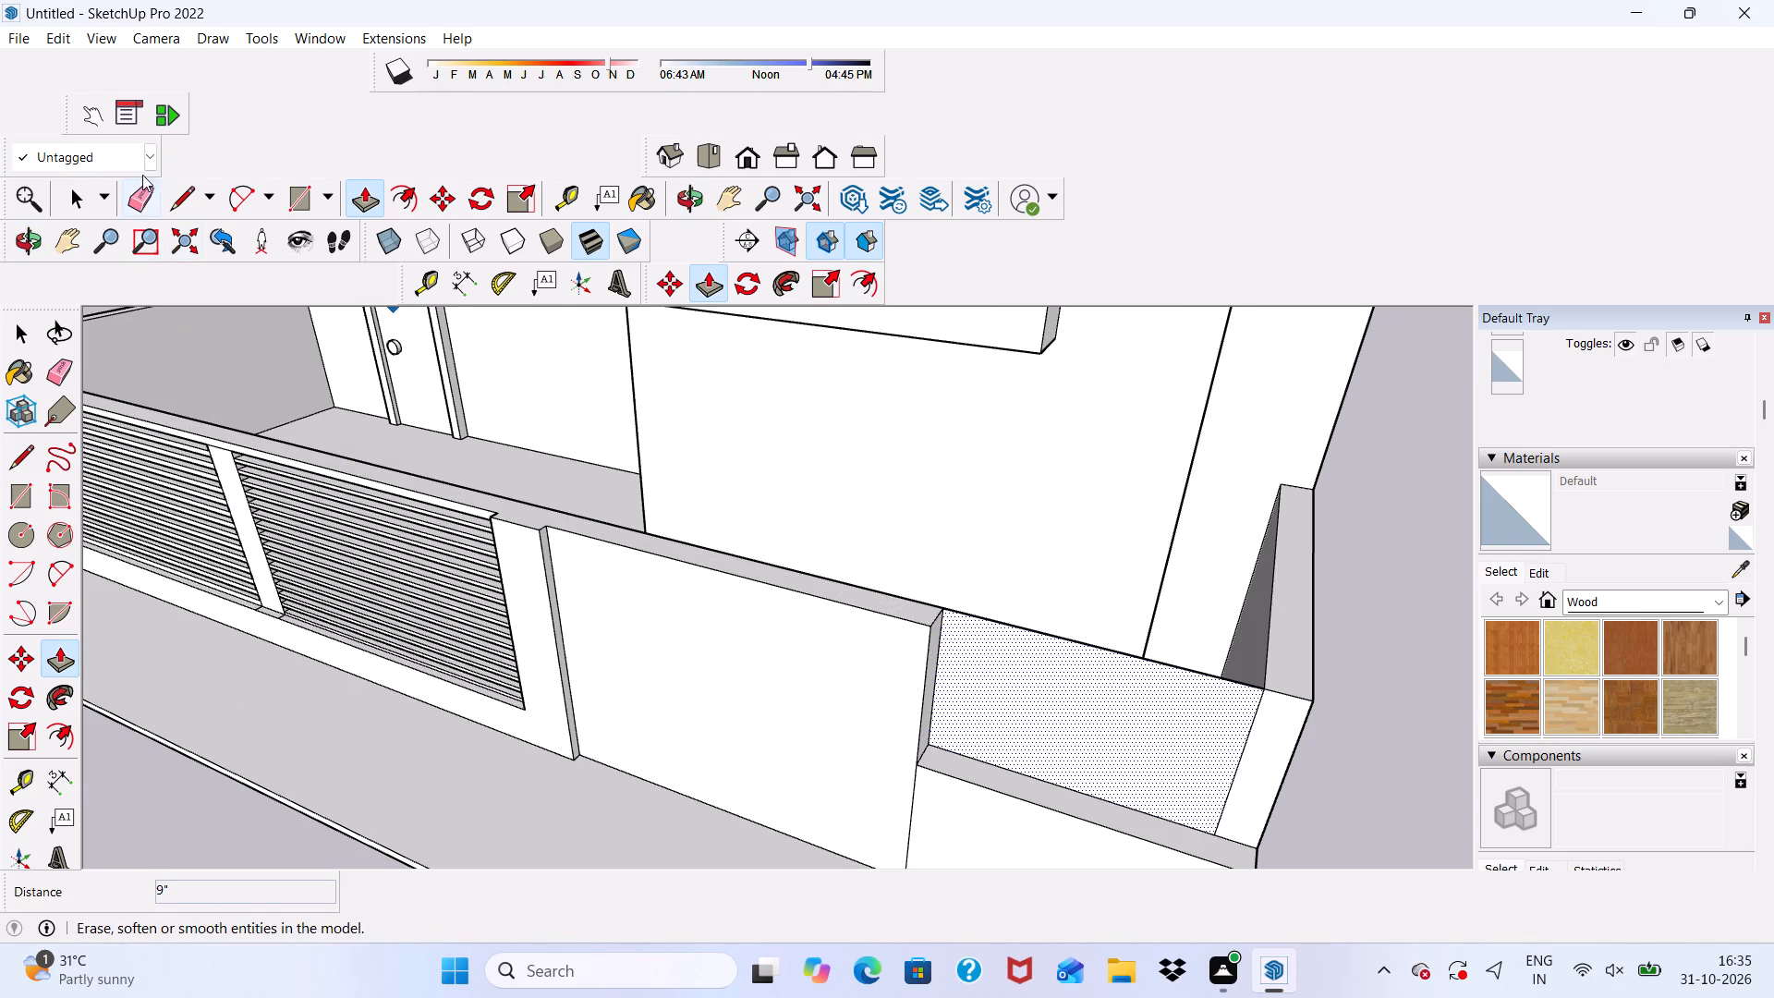
Erase the leftover edge along the top of the pushed-back area to open the wall there.
{"action": "left_click", "coordinate": [140, 195]}
{"action": "scroll", "coordinate": [1087, 590], "scroll_direction": "up", "scroll_amount": 2}
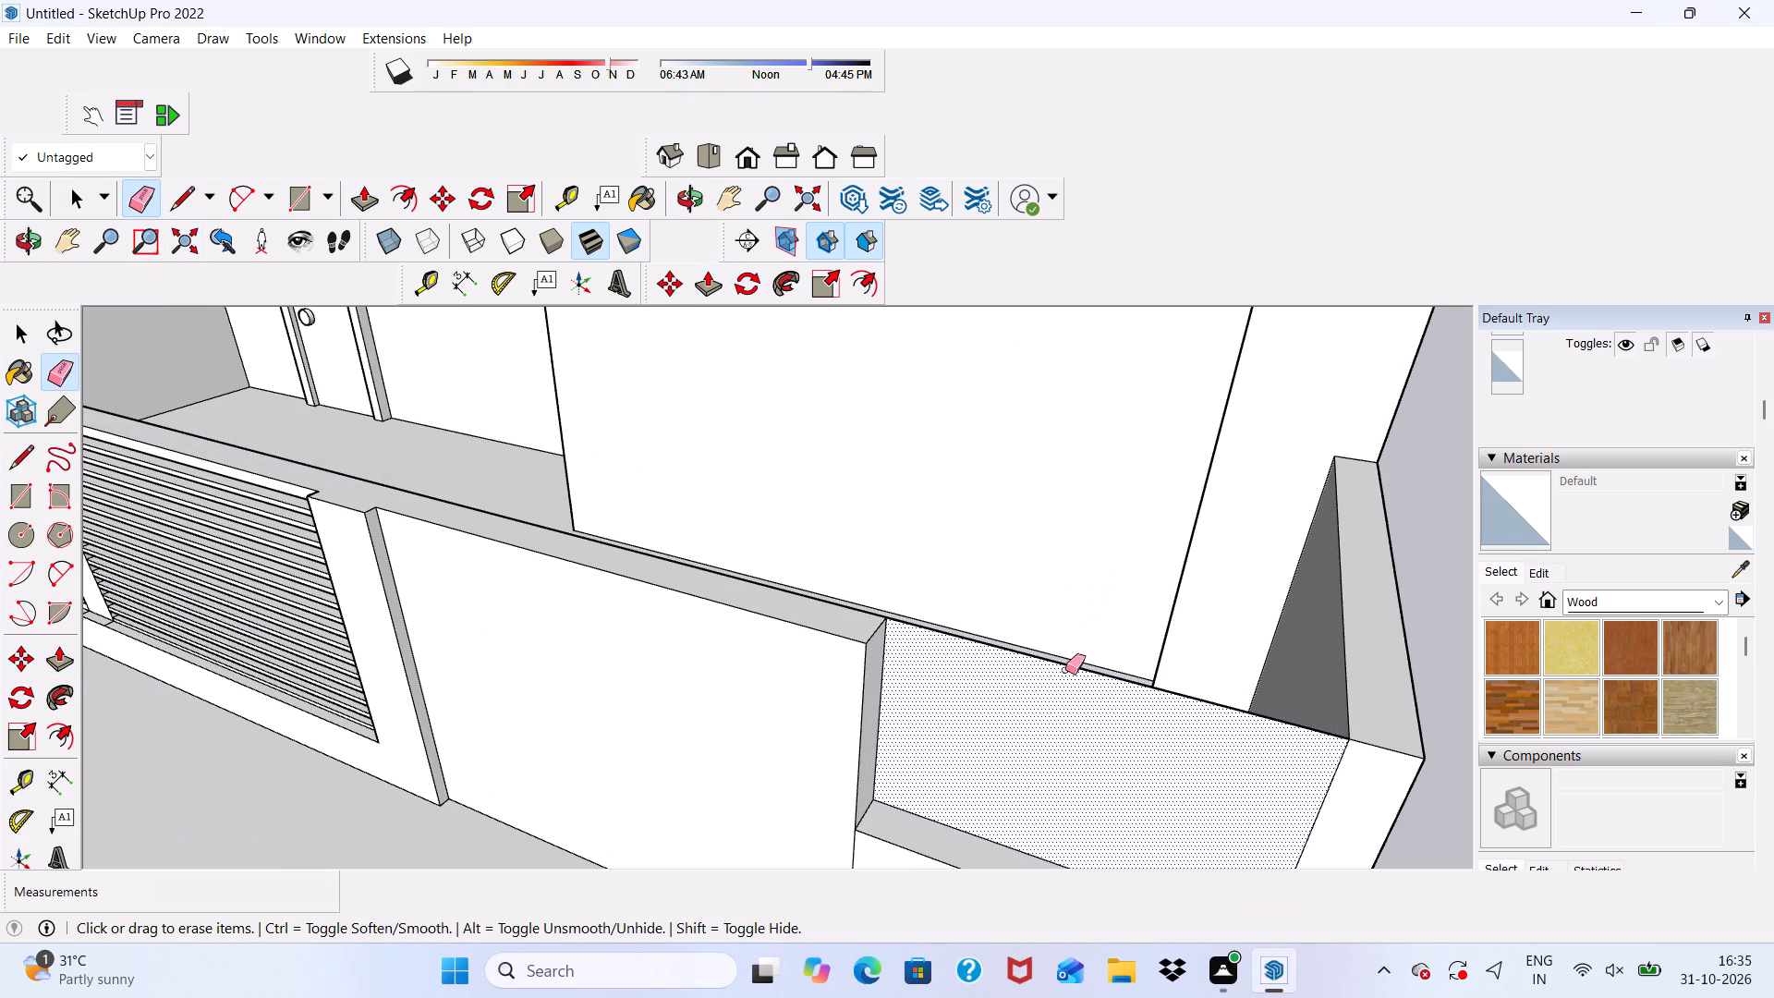
{"action": "left_click", "coordinate": [1066, 665]}
{"action": "scroll", "coordinate": [952, 552], "scroll_direction": "down", "scroll_amount": 6}
Pull the exposed end face of the right side wall forward, flush with the low wall's front face.
{"action": "middle_click_drag", "start_coordinate": [936, 641], "coordinate": [1179, 606]}
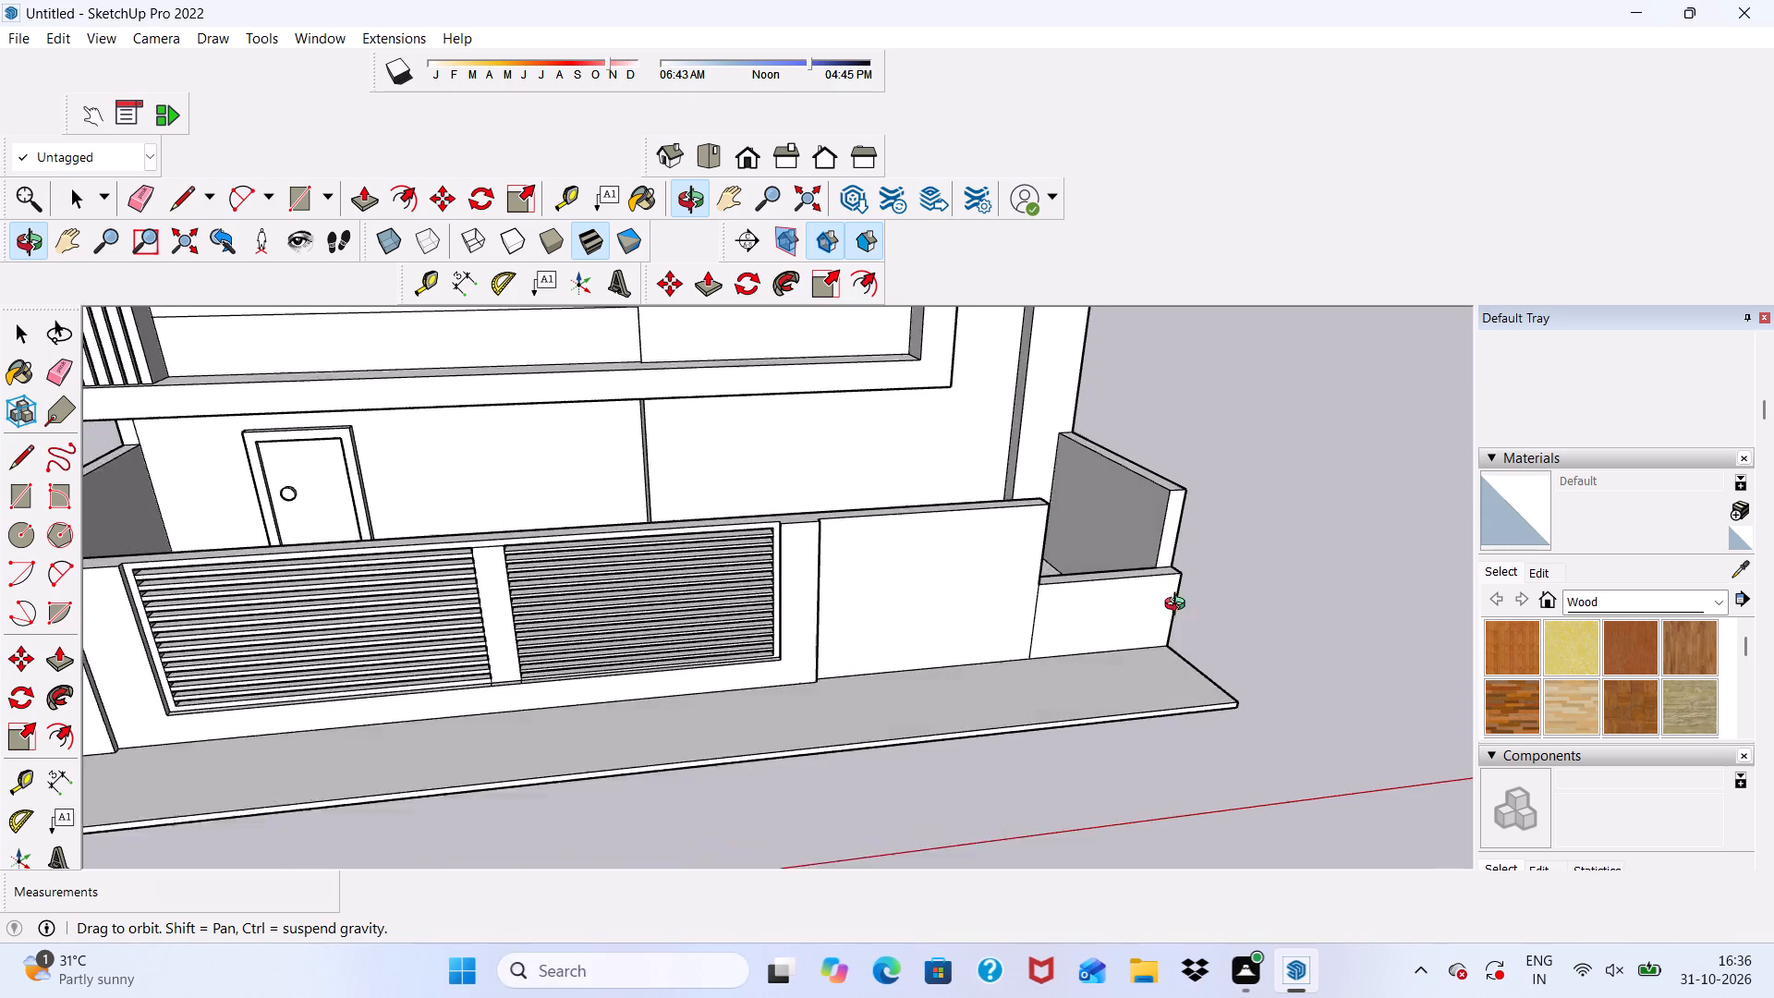
{"action": "middle_click_drag", "start_coordinate": [1179, 606], "coordinate": [893, 594]}
{"action": "key", "text": "space"}
{"action": "scroll", "coordinate": [1087, 652], "scroll_direction": "up", "scroll_amount": 5}
{"action": "left_click", "coordinate": [1038, 631]}
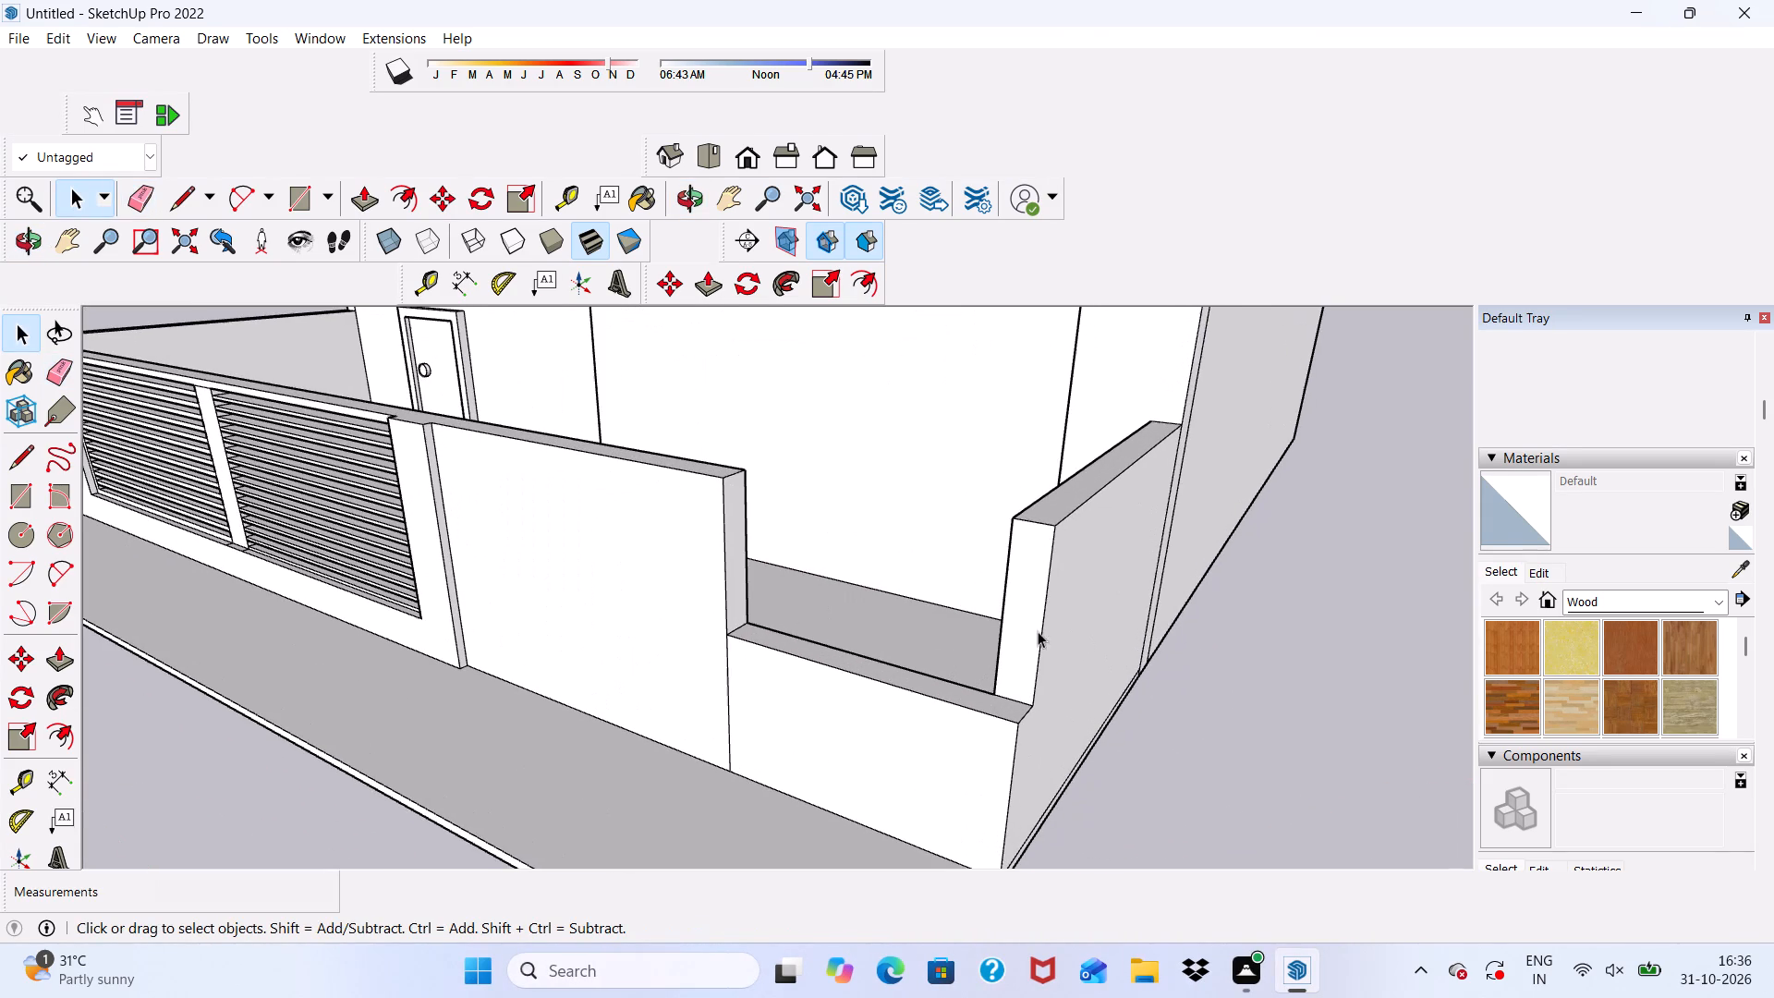
{"action": "left_click", "coordinate": [695, 279]}
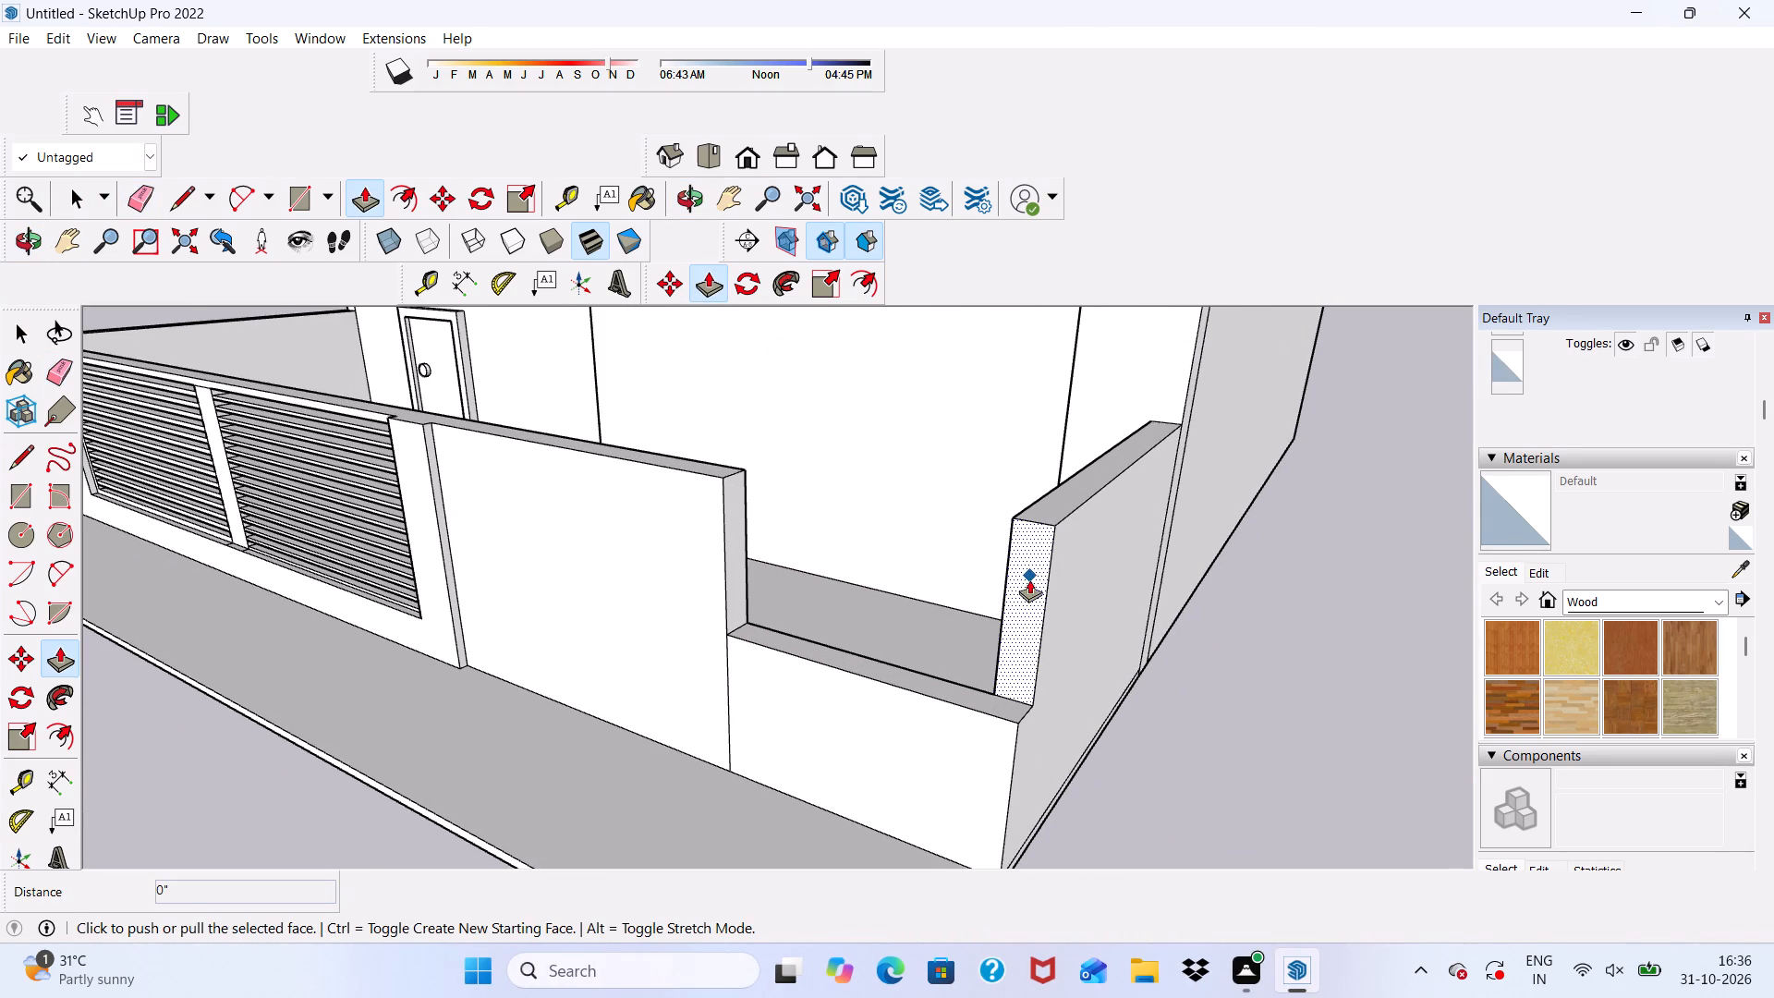
{"action": "left_click", "coordinate": [1029, 584]}
{"action": "left_click", "coordinate": [1027, 702]}
{"action": "scroll", "coordinate": [1016, 670], "scroll_direction": "down", "scroll_amount": 5}
{"action": "middle_click_drag", "start_coordinate": [1006, 674], "coordinate": [1076, 480]}
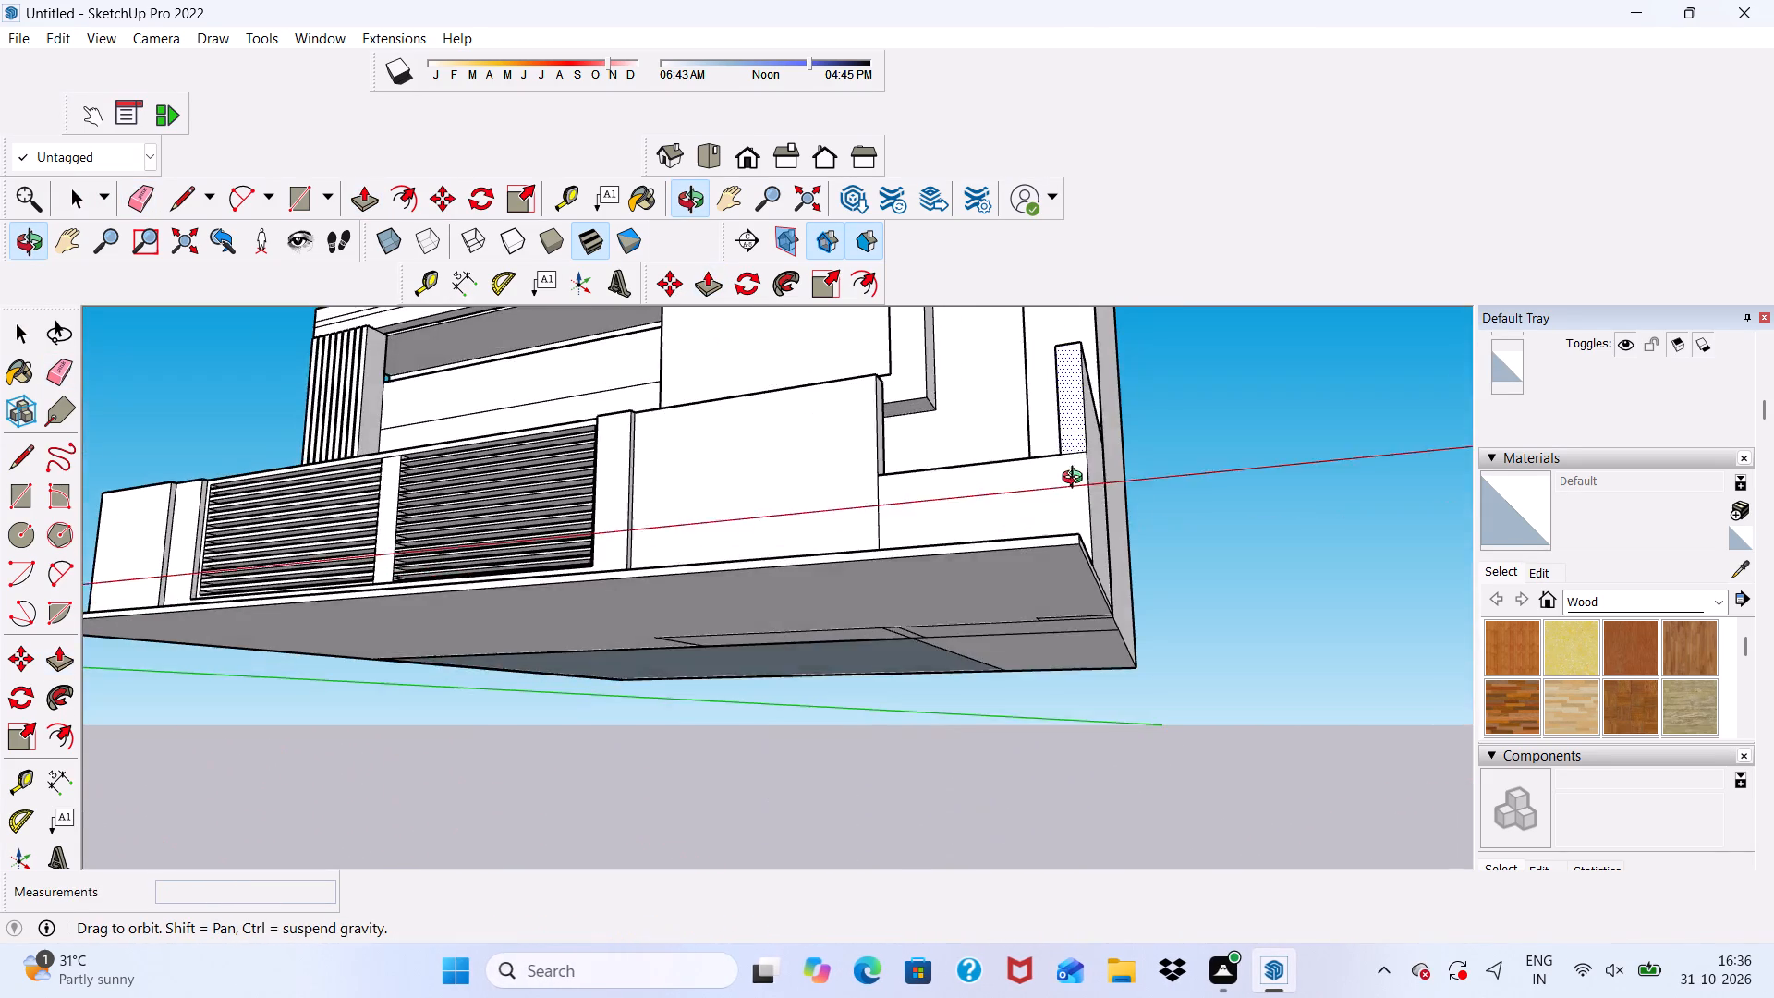
{"action": "middle_click_drag", "start_coordinate": [1076, 480], "coordinate": [1078, 488]}
{"action": "key", "text": "space"}
{"action": "scroll", "coordinate": [1217, 470], "scroll_direction": "down", "scroll_amount": 2}
{"action": "middle_click_drag", "start_coordinate": [1217, 470], "coordinate": [1214, 665]}
{"action": "left_click", "coordinate": [1257, 578]}
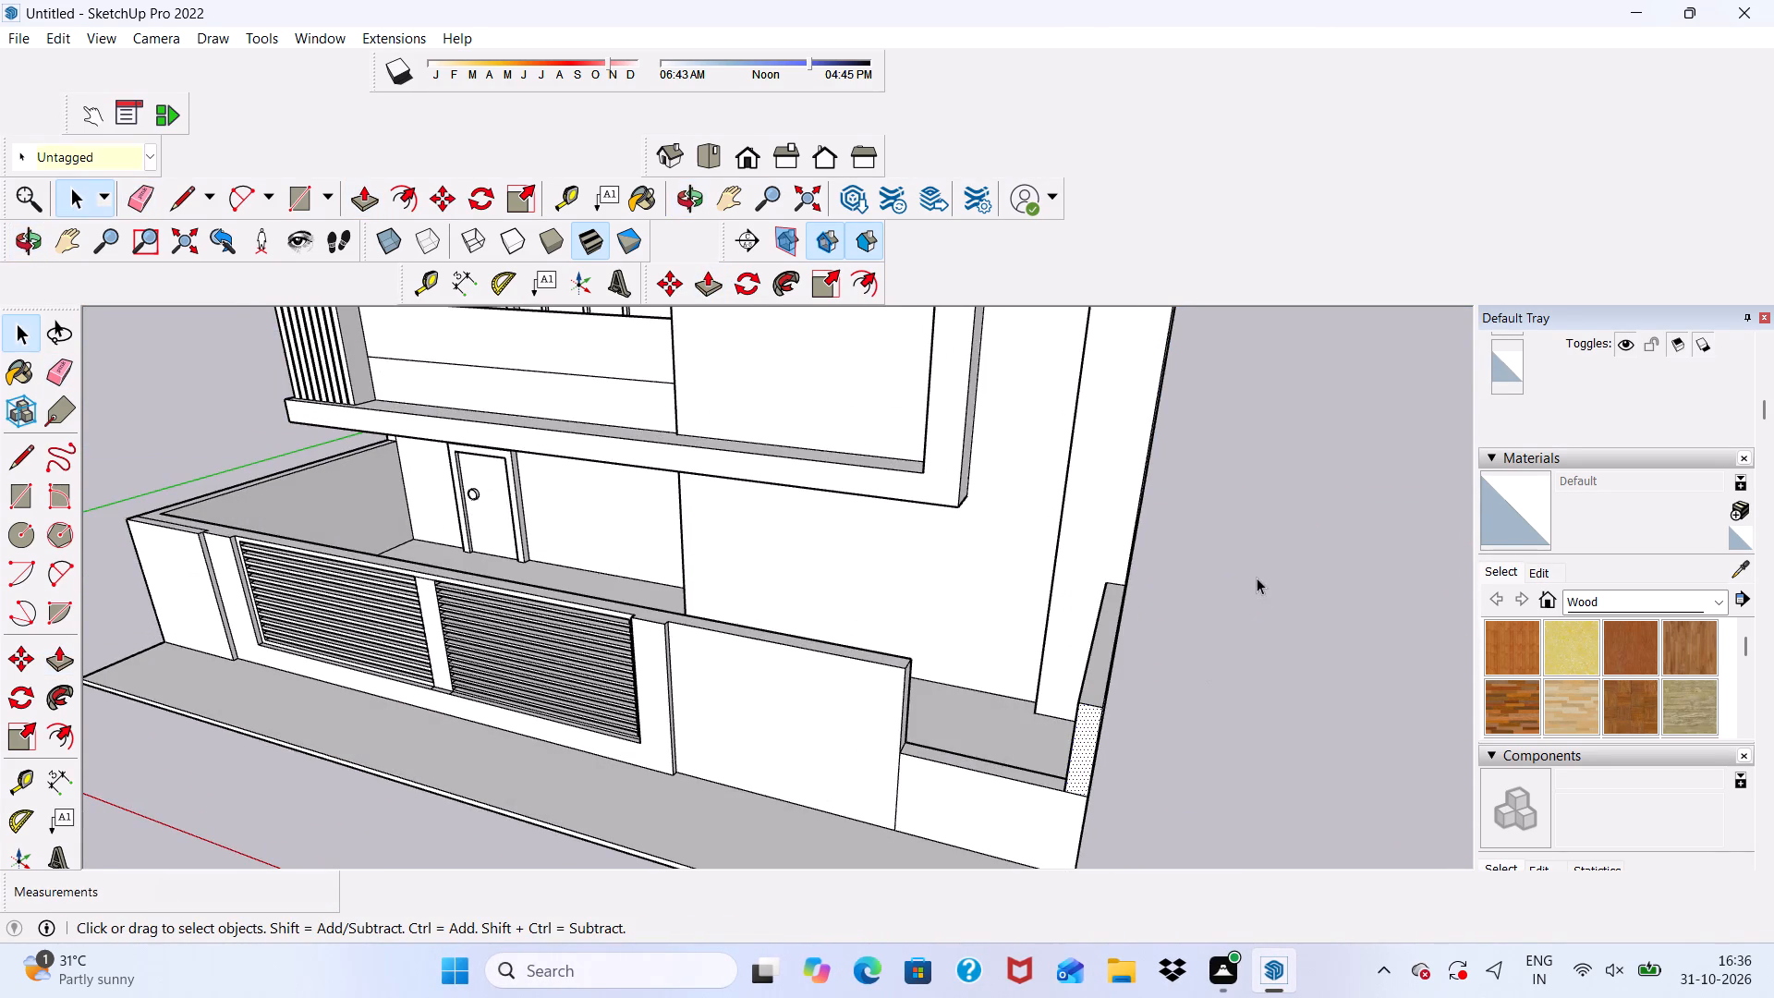
{"action": "scroll", "coordinate": [1138, 601], "scroll_direction": "down", "scroll_amount": 4}
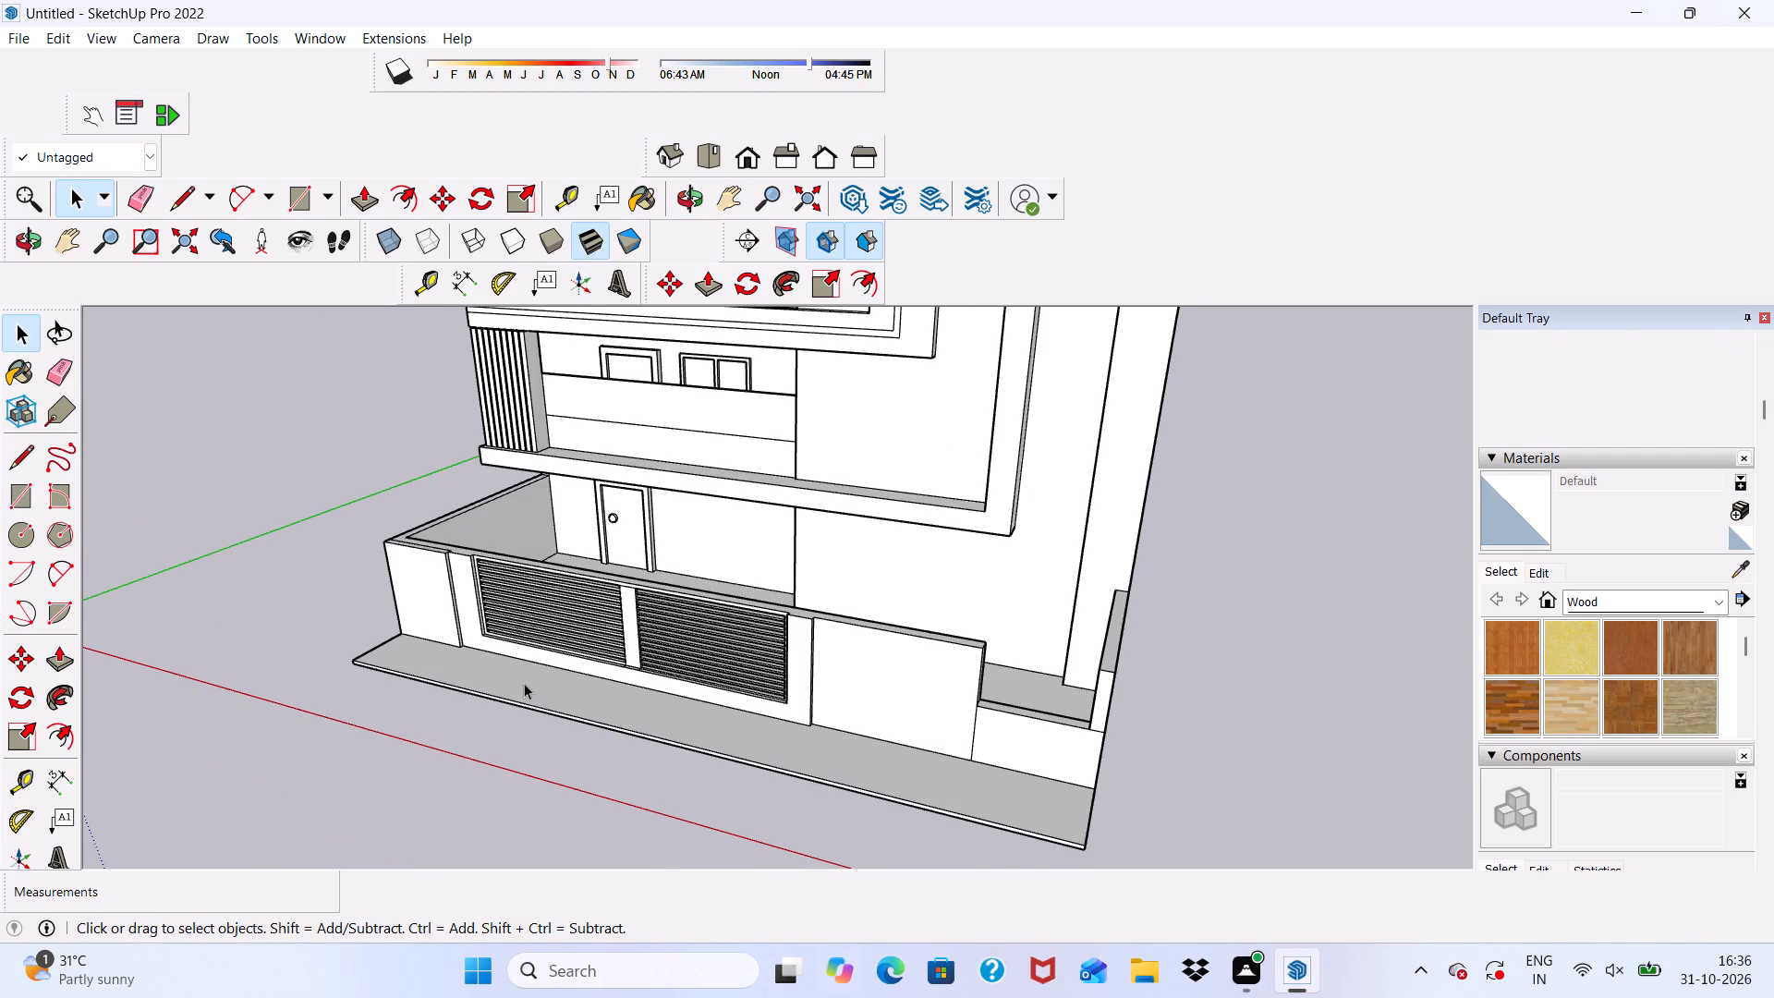
{"action": "scroll", "coordinate": [747, 569], "scroll_direction": "up", "scroll_amount": 1}
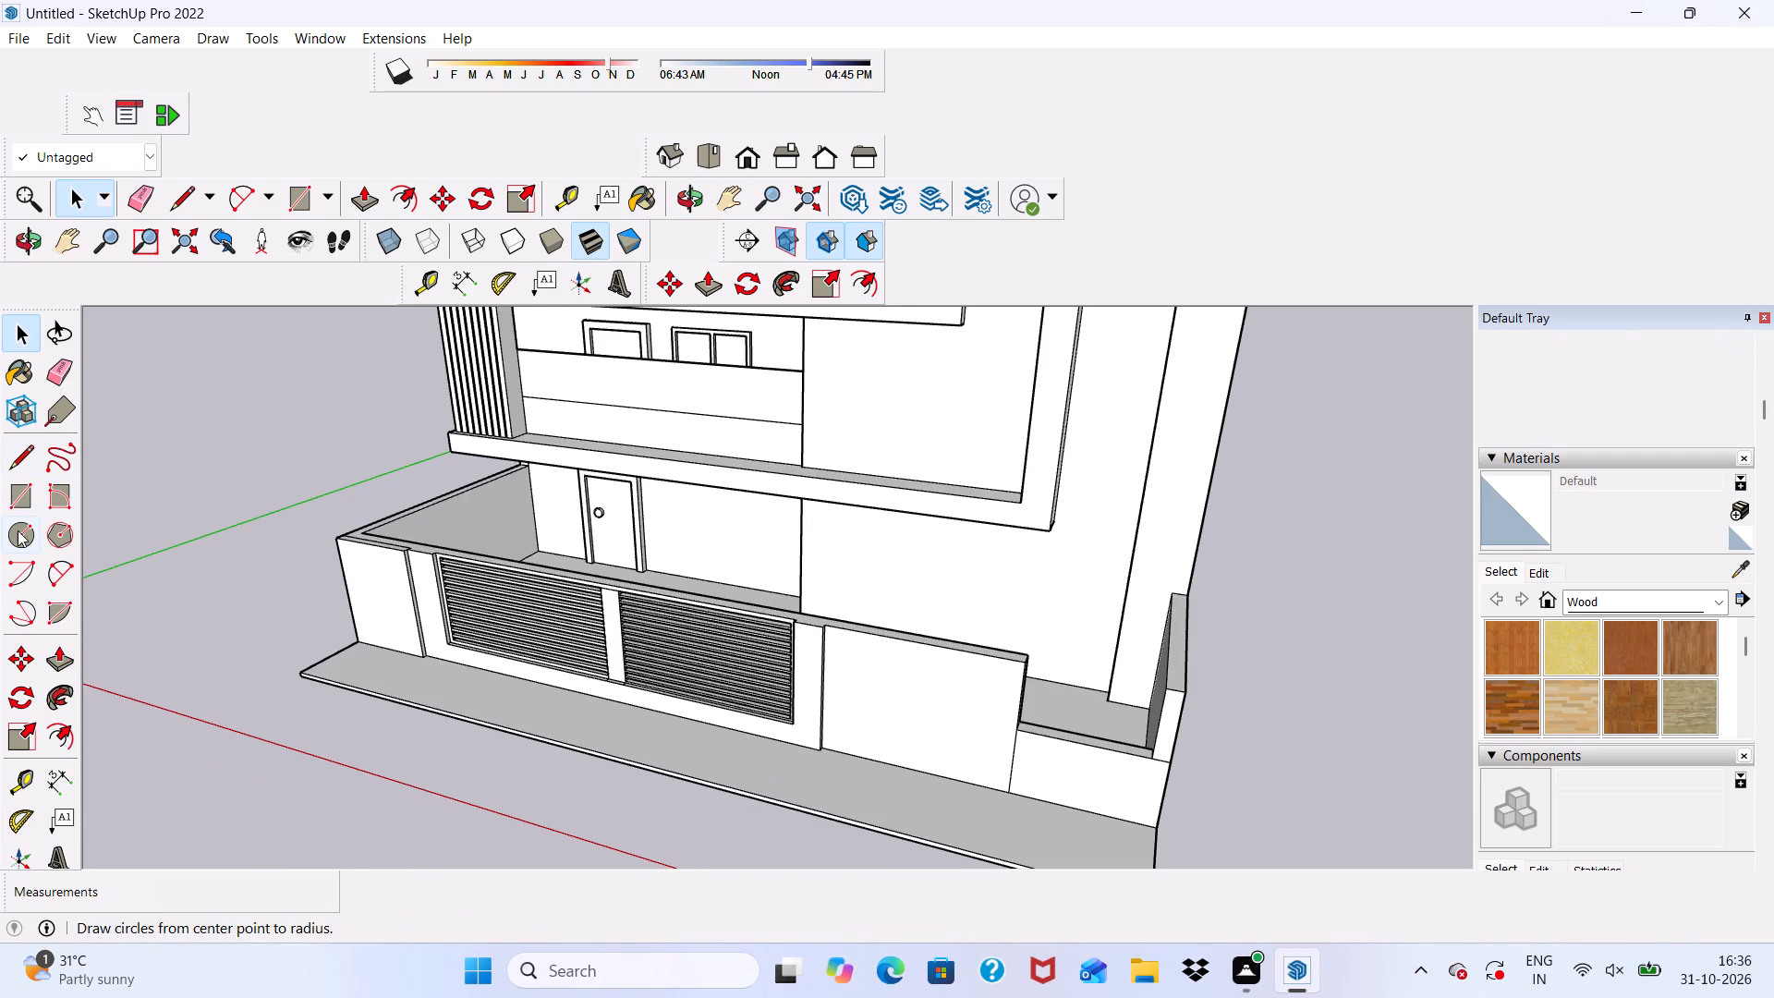
Draw a small circle near the top of the tall wall's end face, above the low section.
{"action": "left_click", "coordinate": [18, 530]}
{"action": "middle_click_drag", "start_coordinate": [1074, 682], "coordinate": [857, 646]}
{"action": "scroll", "coordinate": [850, 645], "scroll_direction": "up", "scroll_amount": 7}
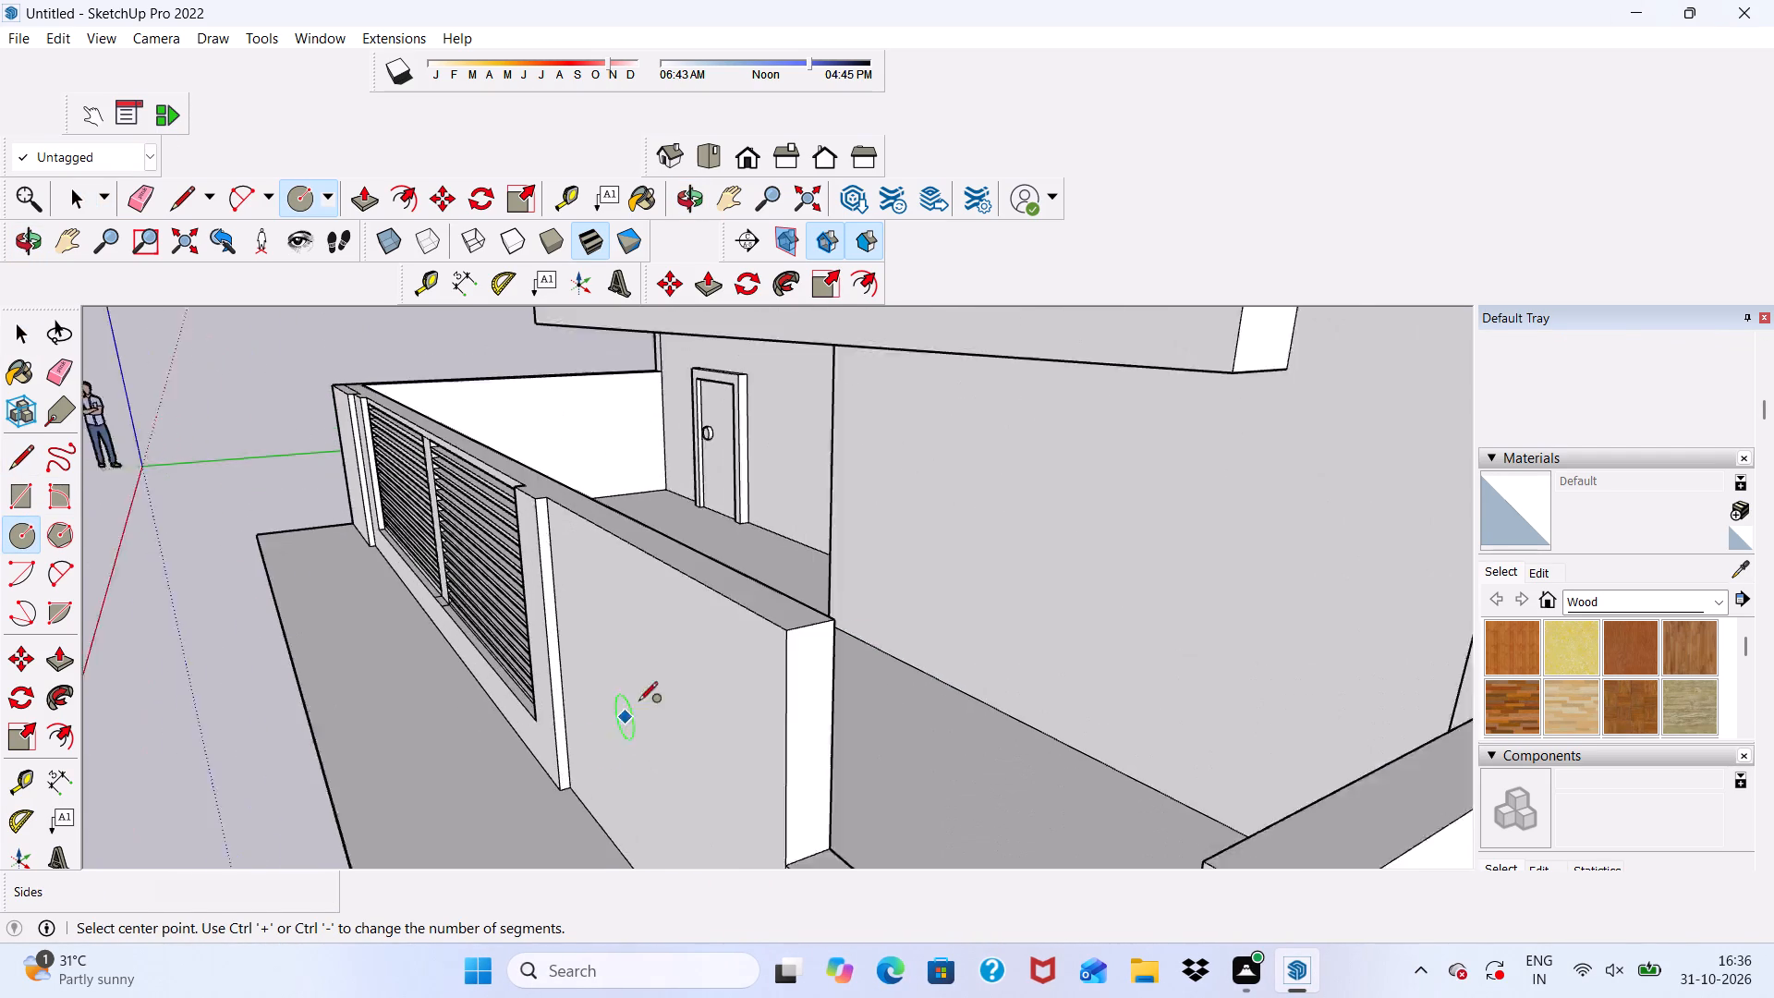
{"action": "scroll", "coordinate": [638, 702], "scroll_direction": "up", "scroll_amount": 2}
{"action": "scroll", "coordinate": [945, 668], "scroll_direction": "up", "scroll_amount": 4}
{"action": "scroll", "coordinate": [723, 627], "scroll_direction": "down", "scroll_amount": 5}
{"action": "scroll", "coordinate": [683, 611], "scroll_direction": "up", "scroll_amount": 5}
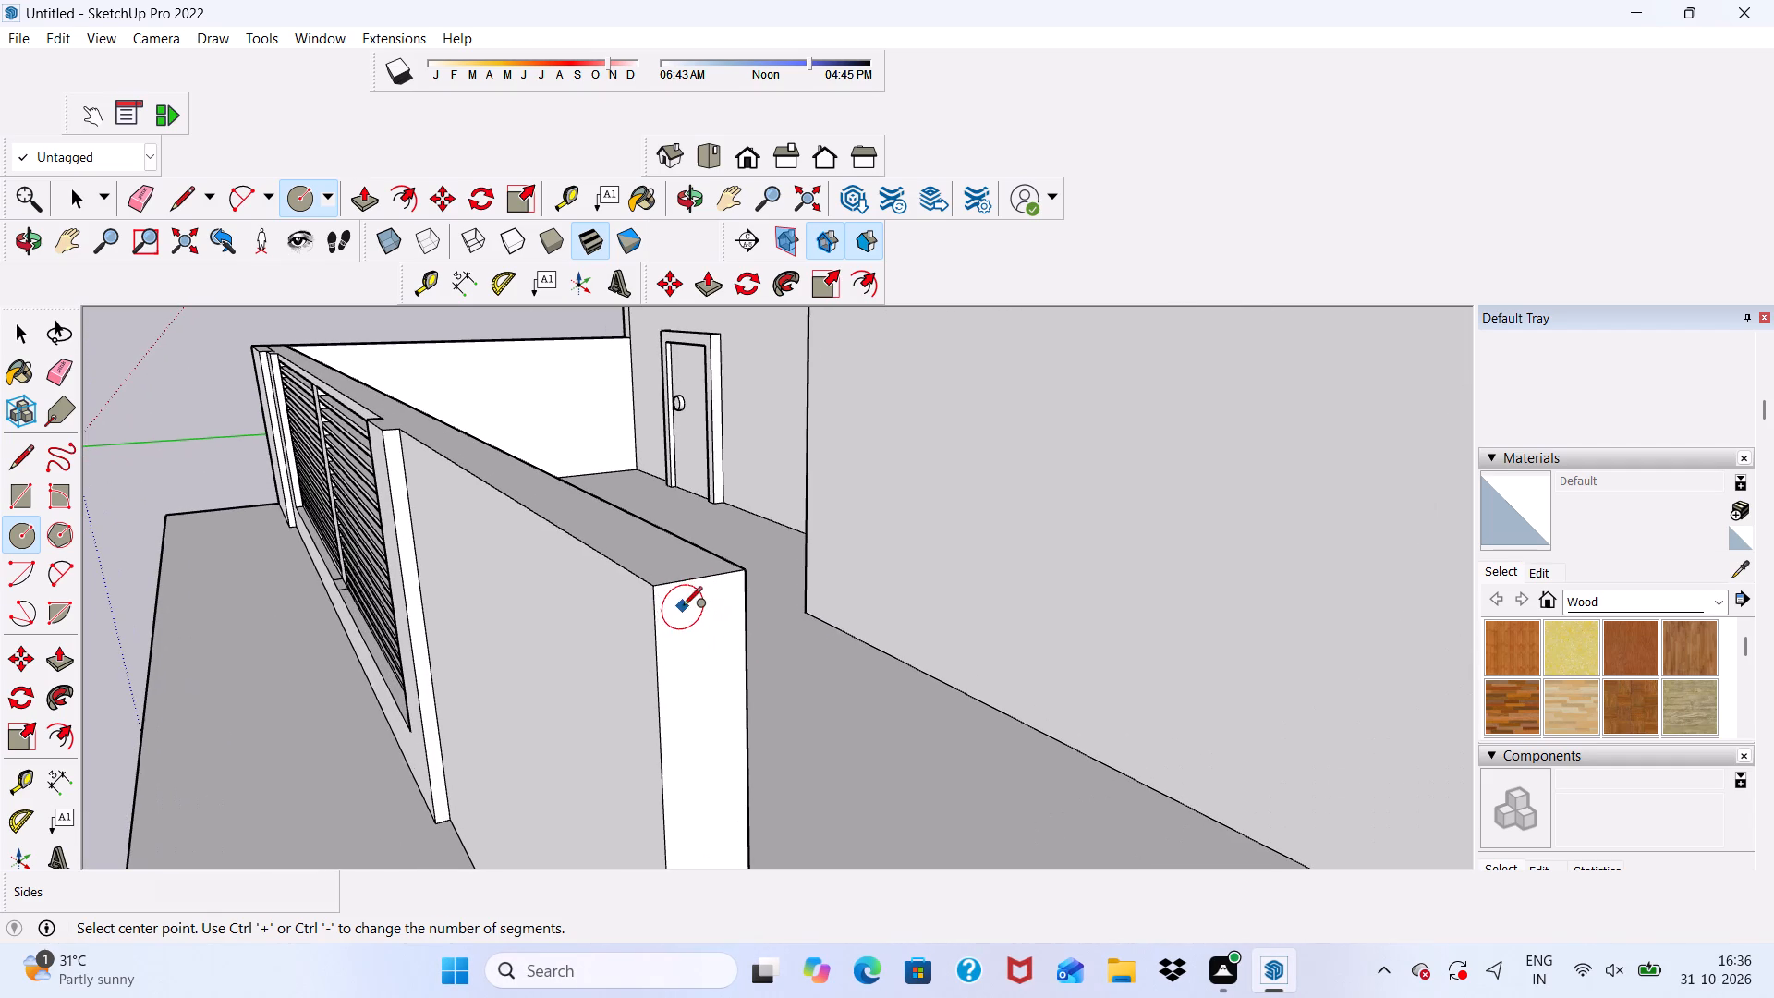
{"action": "left_click", "coordinate": [702, 608]}
{"action": "scroll", "coordinate": [700, 601], "scroll_direction": "up", "scroll_amount": 2}
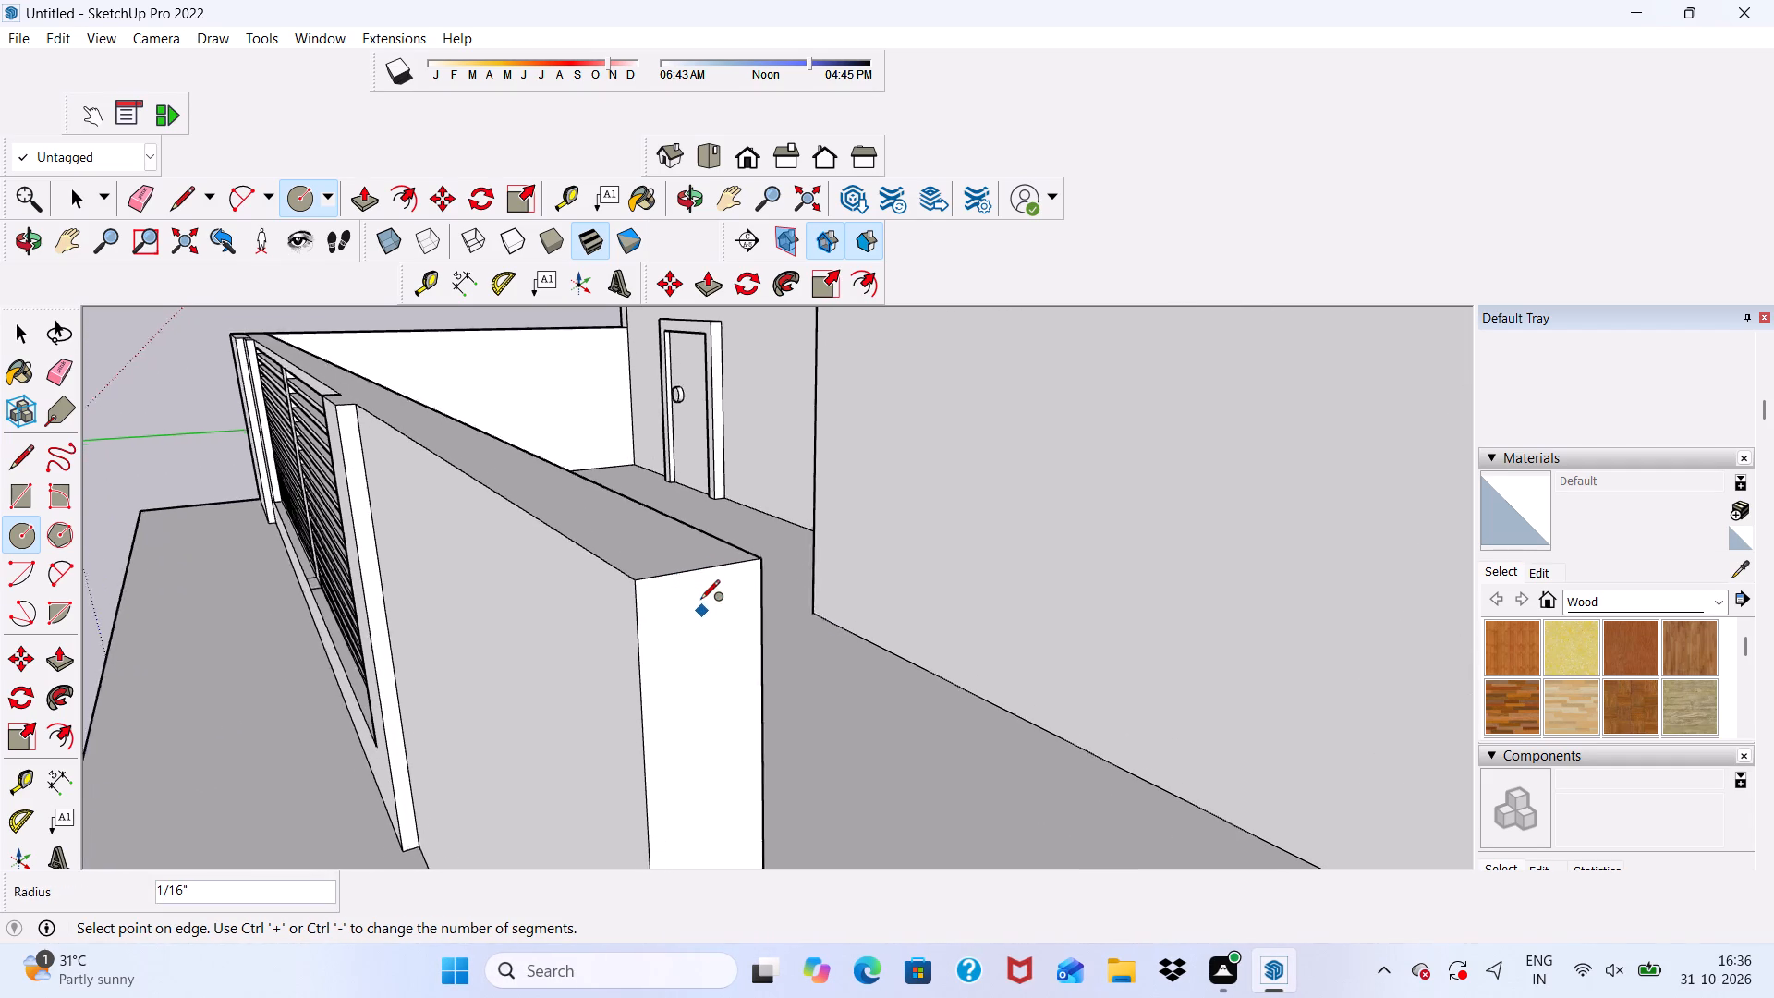
{"action": "scroll", "coordinate": [700, 601], "scroll_direction": "up", "scroll_amount": 3}
{"action": "left_click", "coordinate": [699, 585]}
{"action": "scroll", "coordinate": [690, 606], "scroll_direction": "down", "scroll_amount": 5}
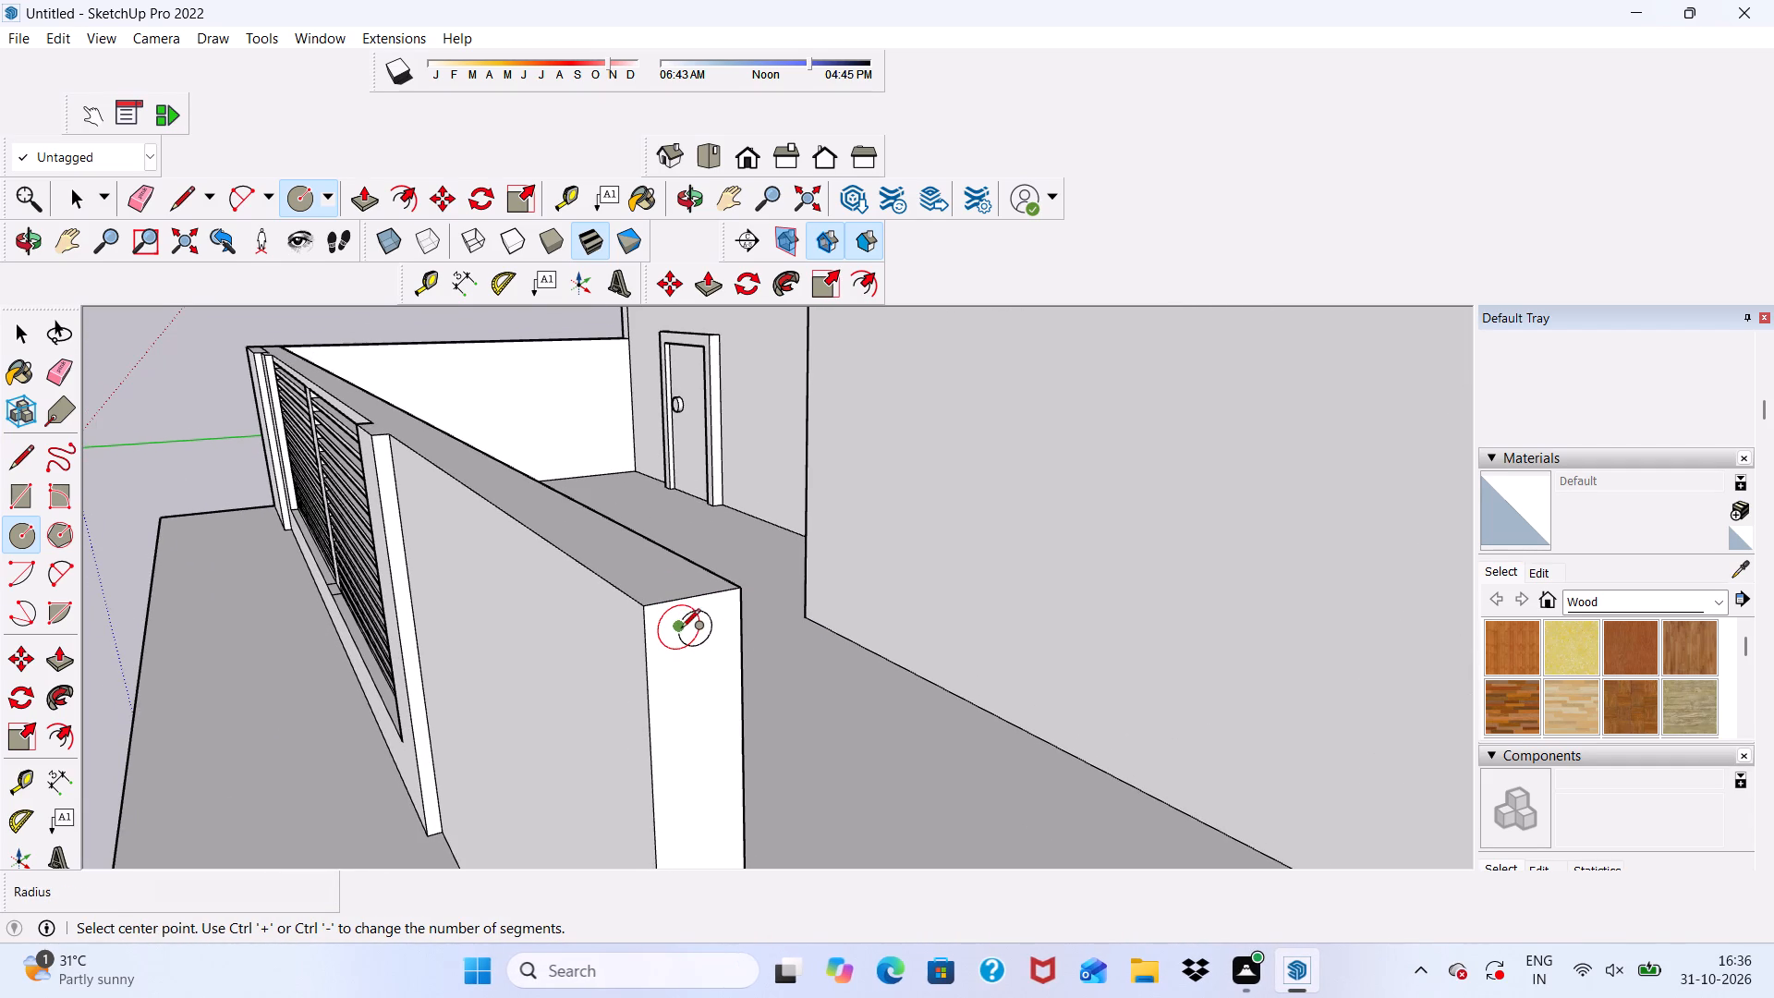
Copy the circle about 5 13/16" straight down the wall's end face and array the copy *7.
{"action": "key", "text": "space"}
{"action": "scroll", "coordinate": [695, 610], "scroll_direction": "up", "scroll_amount": 4}
{"action": "double_click", "coordinate": [683, 638]}
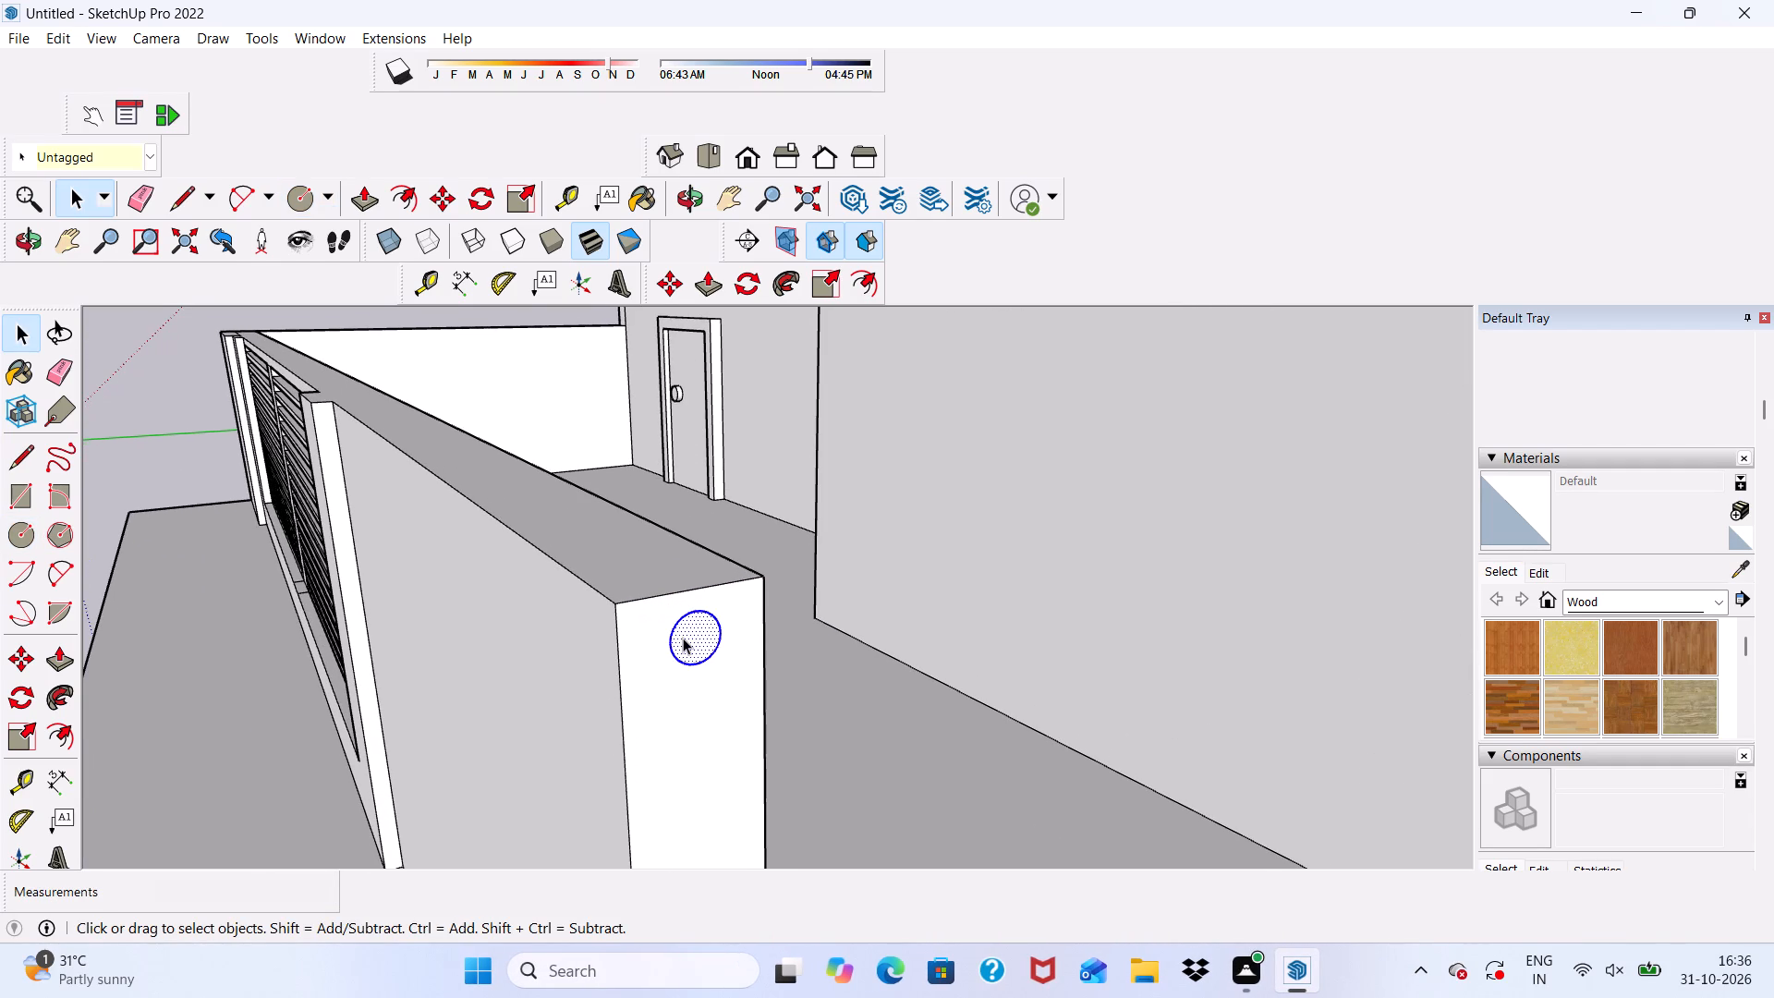
{"action": "left_click", "coordinate": [662, 286]}
{"action": "scroll", "coordinate": [667, 298], "scroll_direction": "down", "scroll_amount": 5}
{"action": "scroll", "coordinate": [687, 596], "scroll_direction": "up", "scroll_amount": 5}
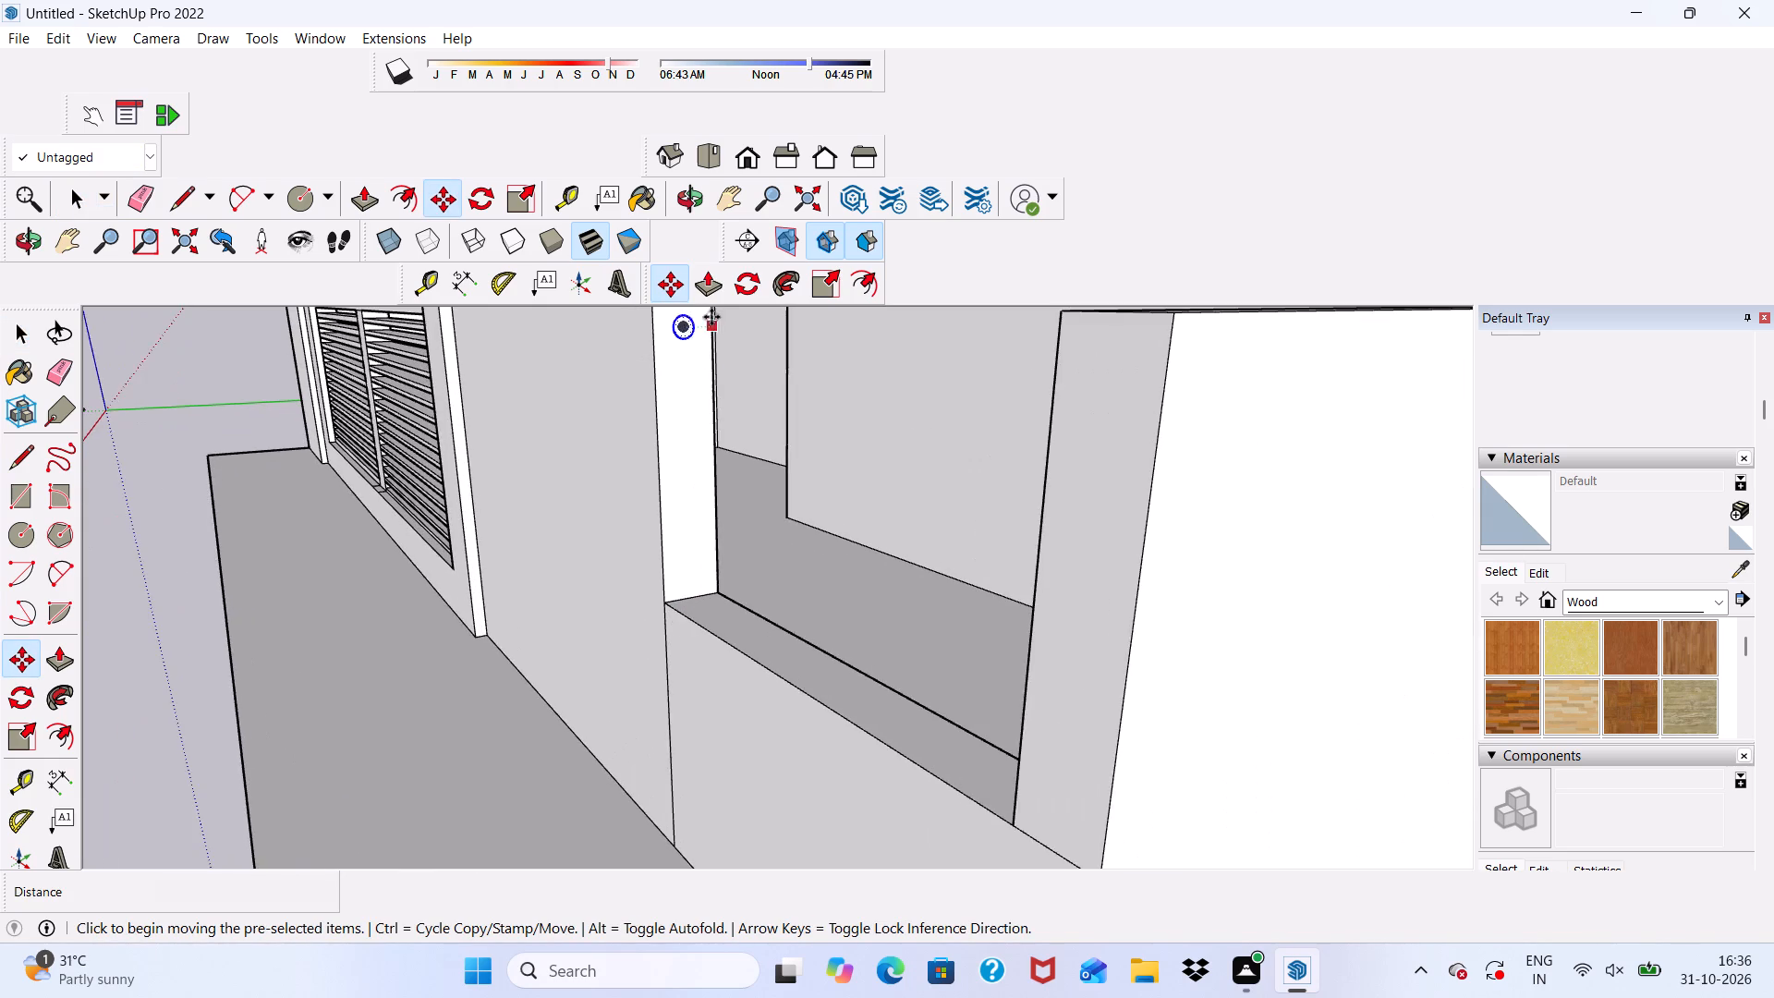
{"action": "scroll", "coordinate": [692, 321], "scroll_direction": "up", "scroll_amount": 3}
{"action": "left_click", "coordinate": [683, 328]}
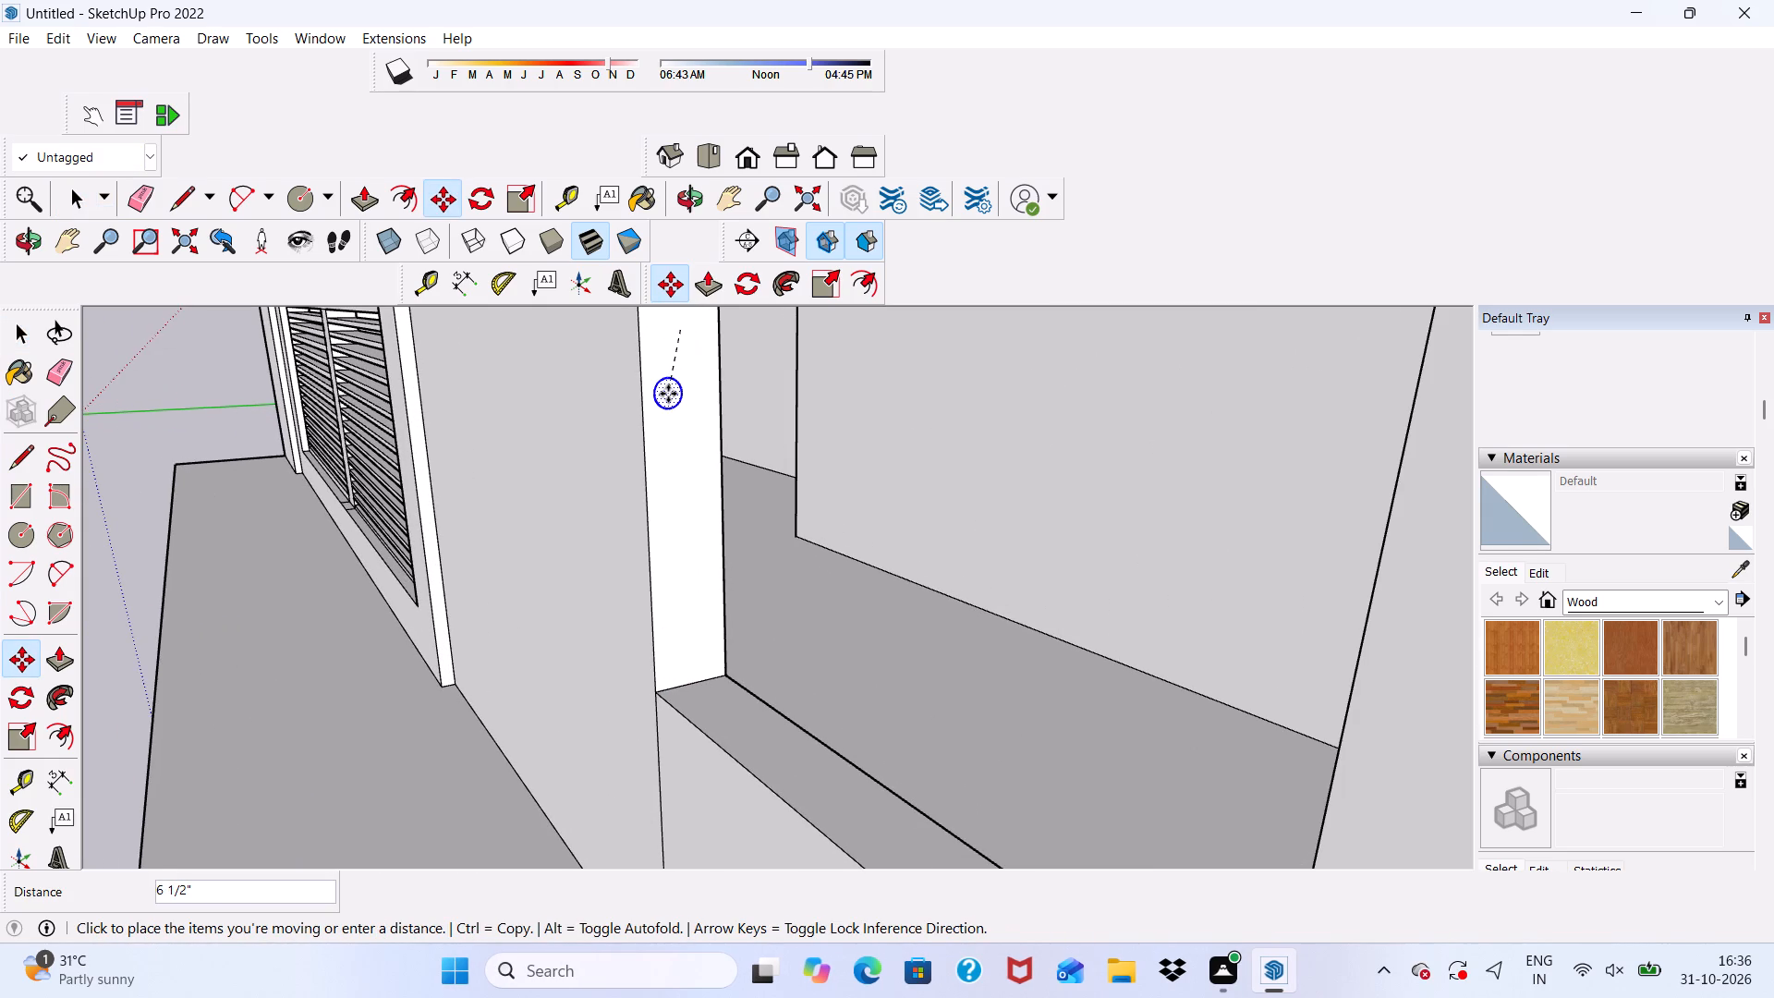
{"action": "left_click", "coordinate": [683, 388]}
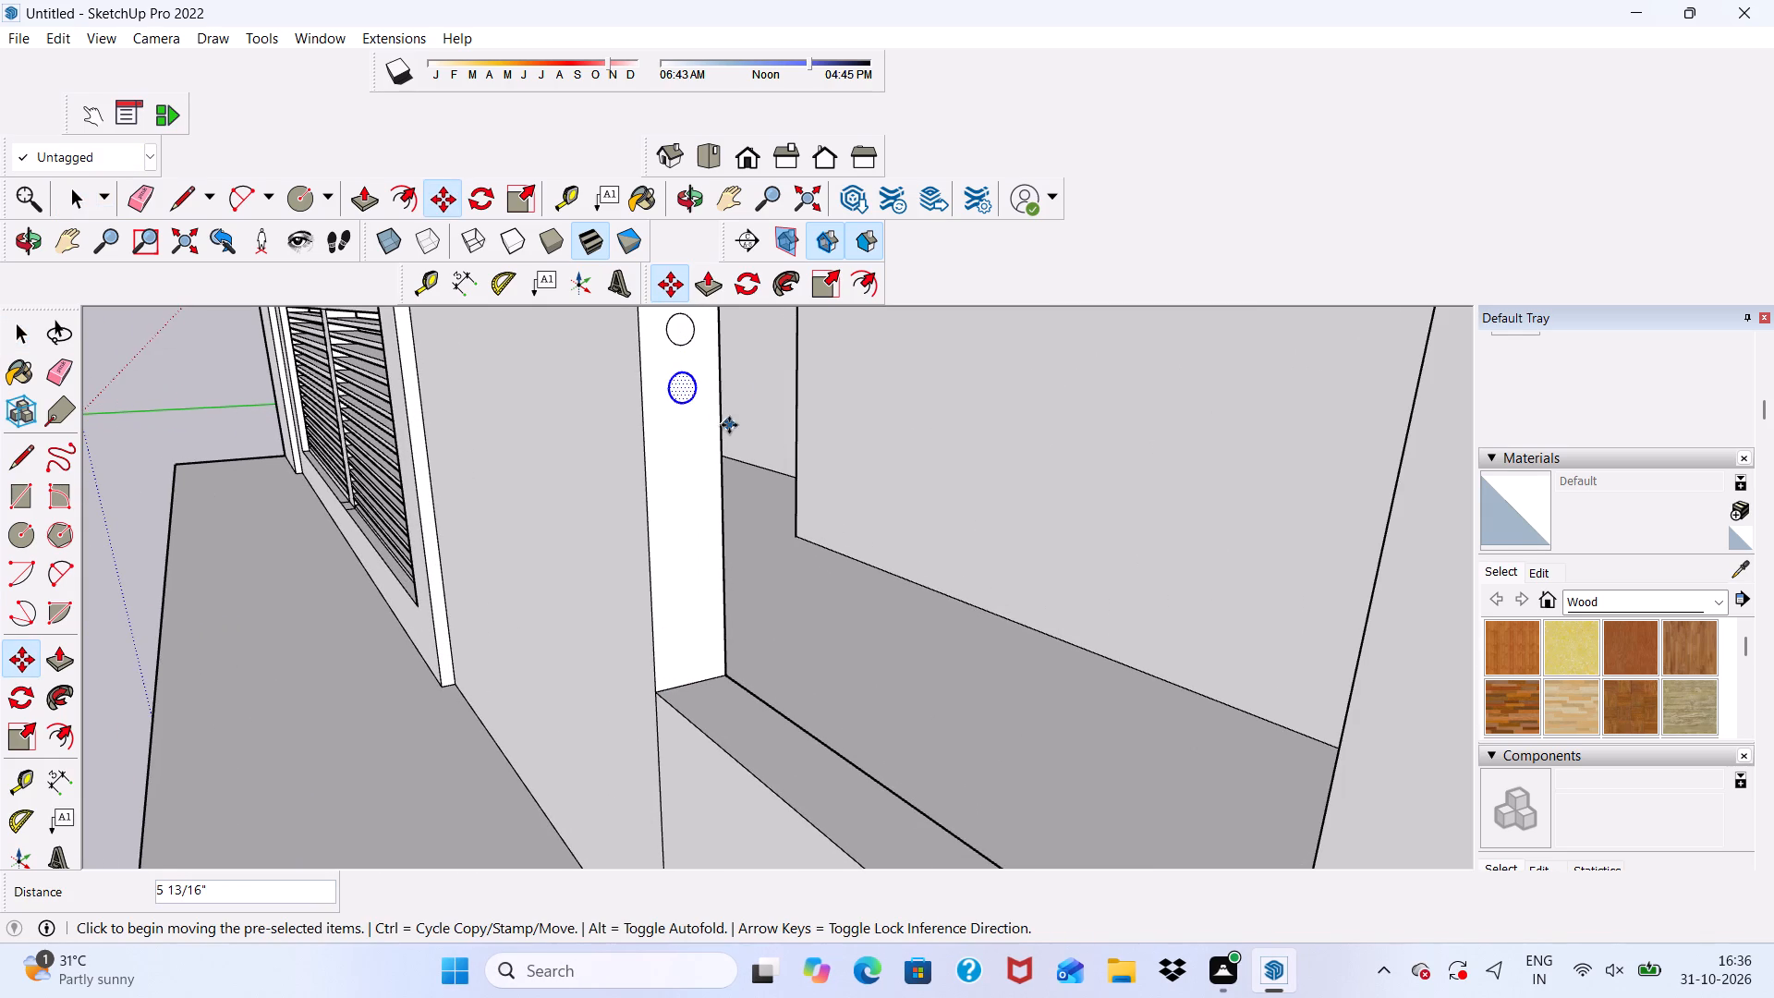
{"action": "key", "text": "shift+asterisk"}
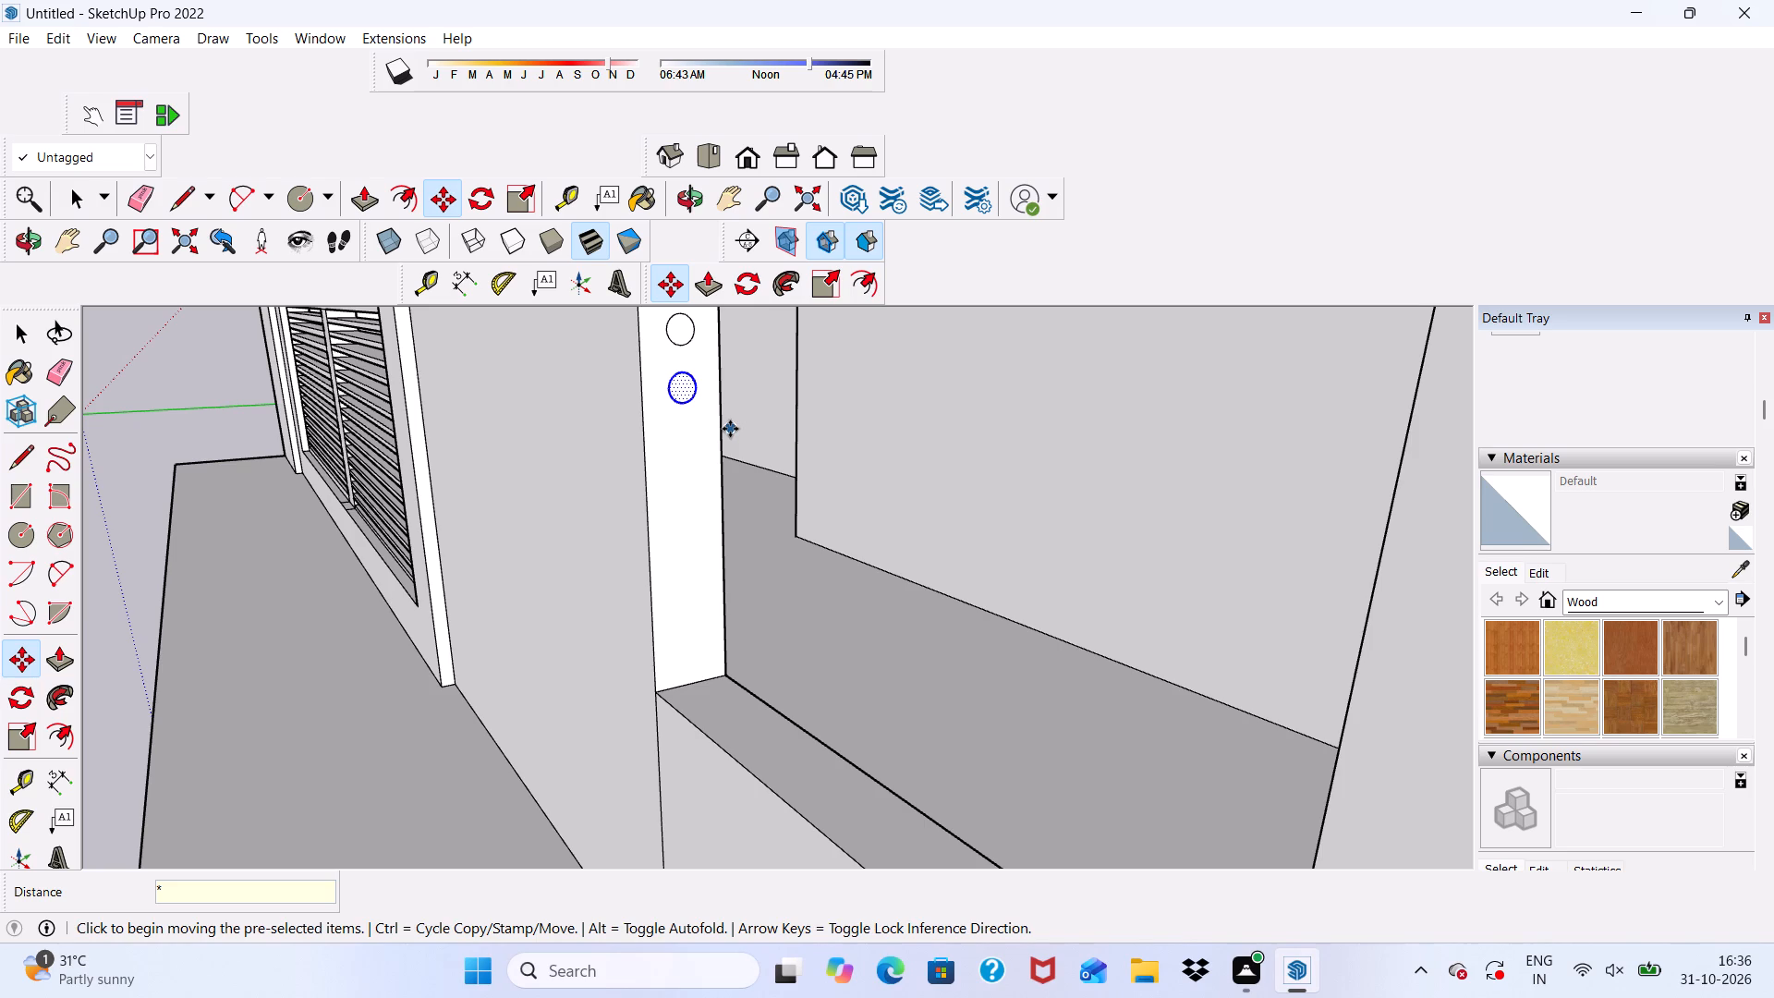
{"action": "key", "text": "7"}
{"action": "key", "text": "Return"}
{"action": "key", "text": "space"}
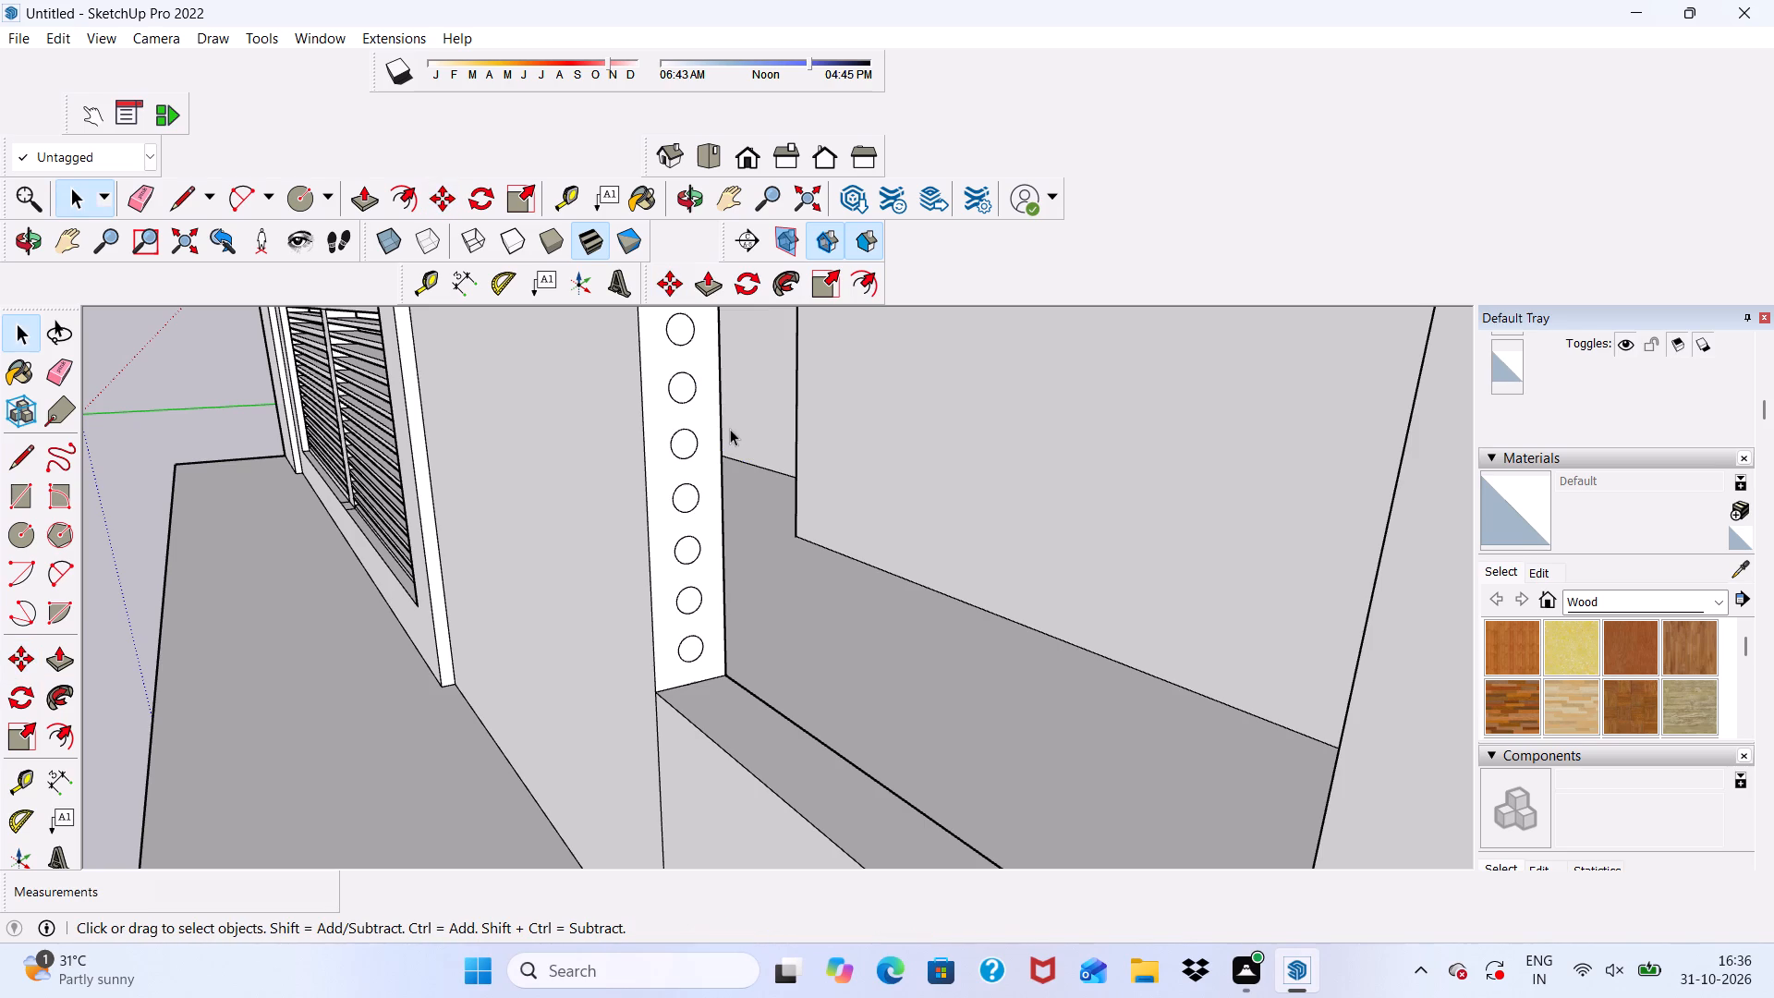
Extrude the top circle about 5' 9 7/16" across the opening to the right side wall as the first rail.
{"action": "scroll", "coordinate": [726, 421], "scroll_direction": "down", "scroll_amount": 5}
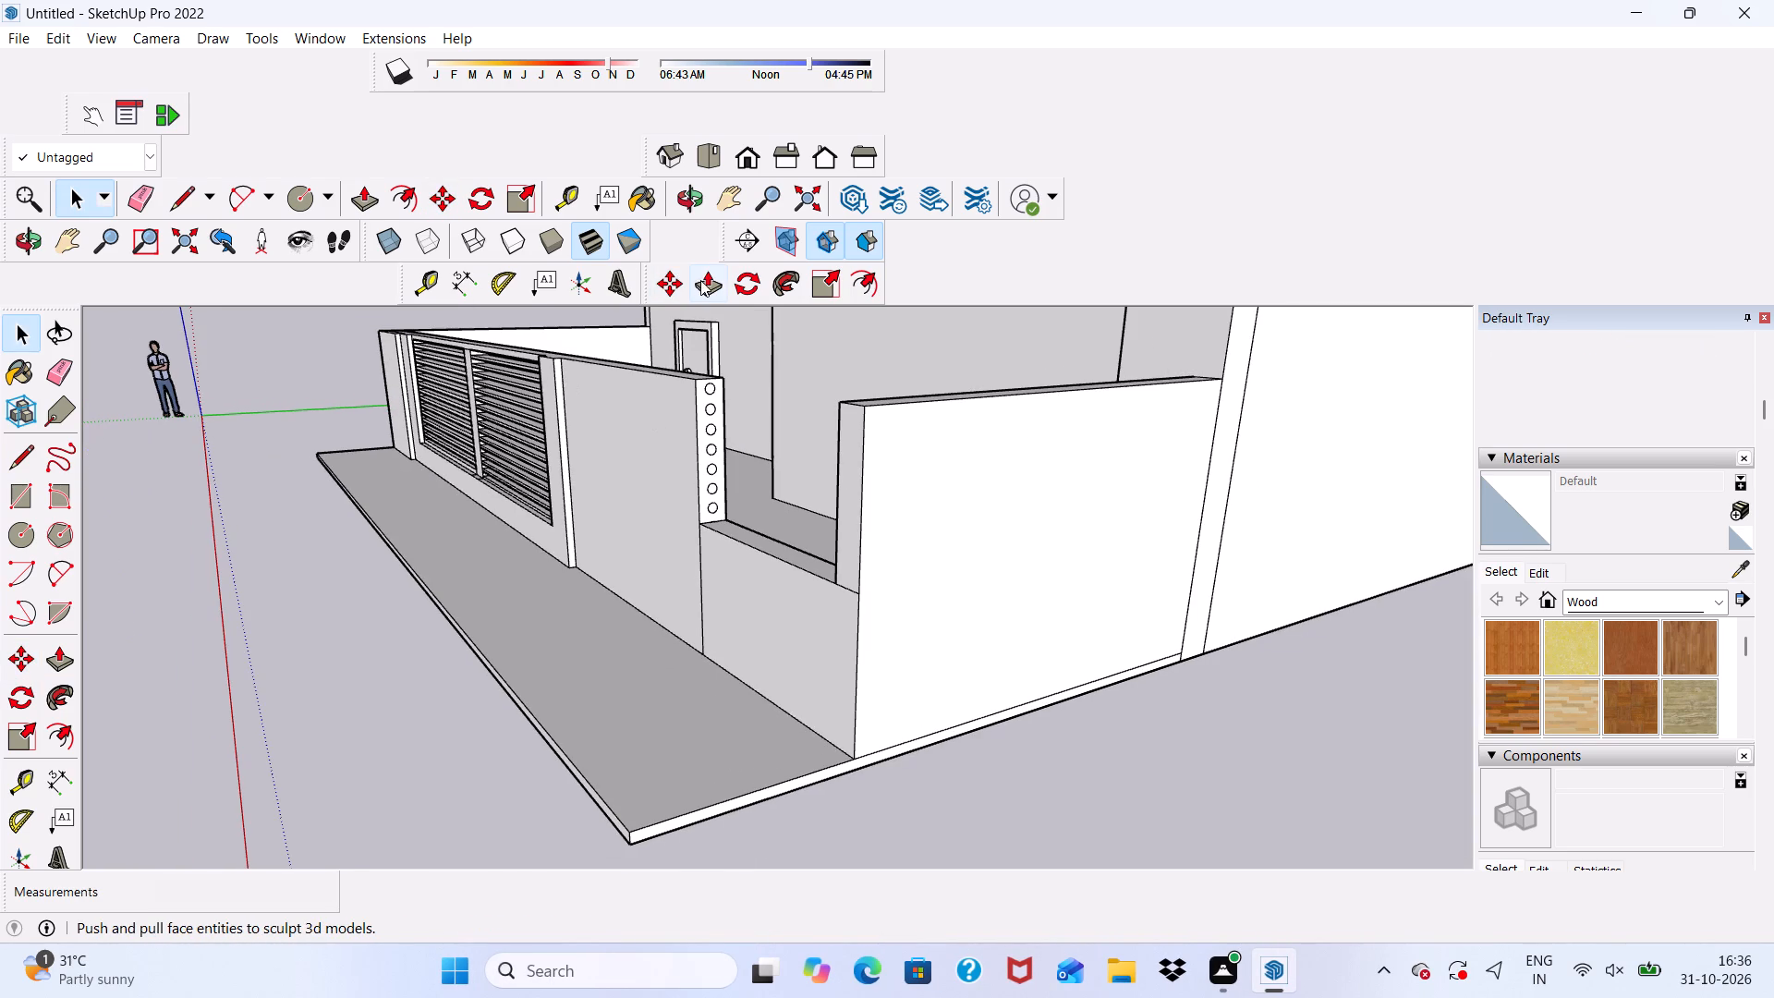
{"action": "left_click", "coordinate": [700, 280]}
{"action": "scroll", "coordinate": [726, 450], "scroll_direction": "up", "scroll_amount": 6}
{"action": "scroll", "coordinate": [693, 310], "scroll_direction": "up", "scroll_amount": 6}
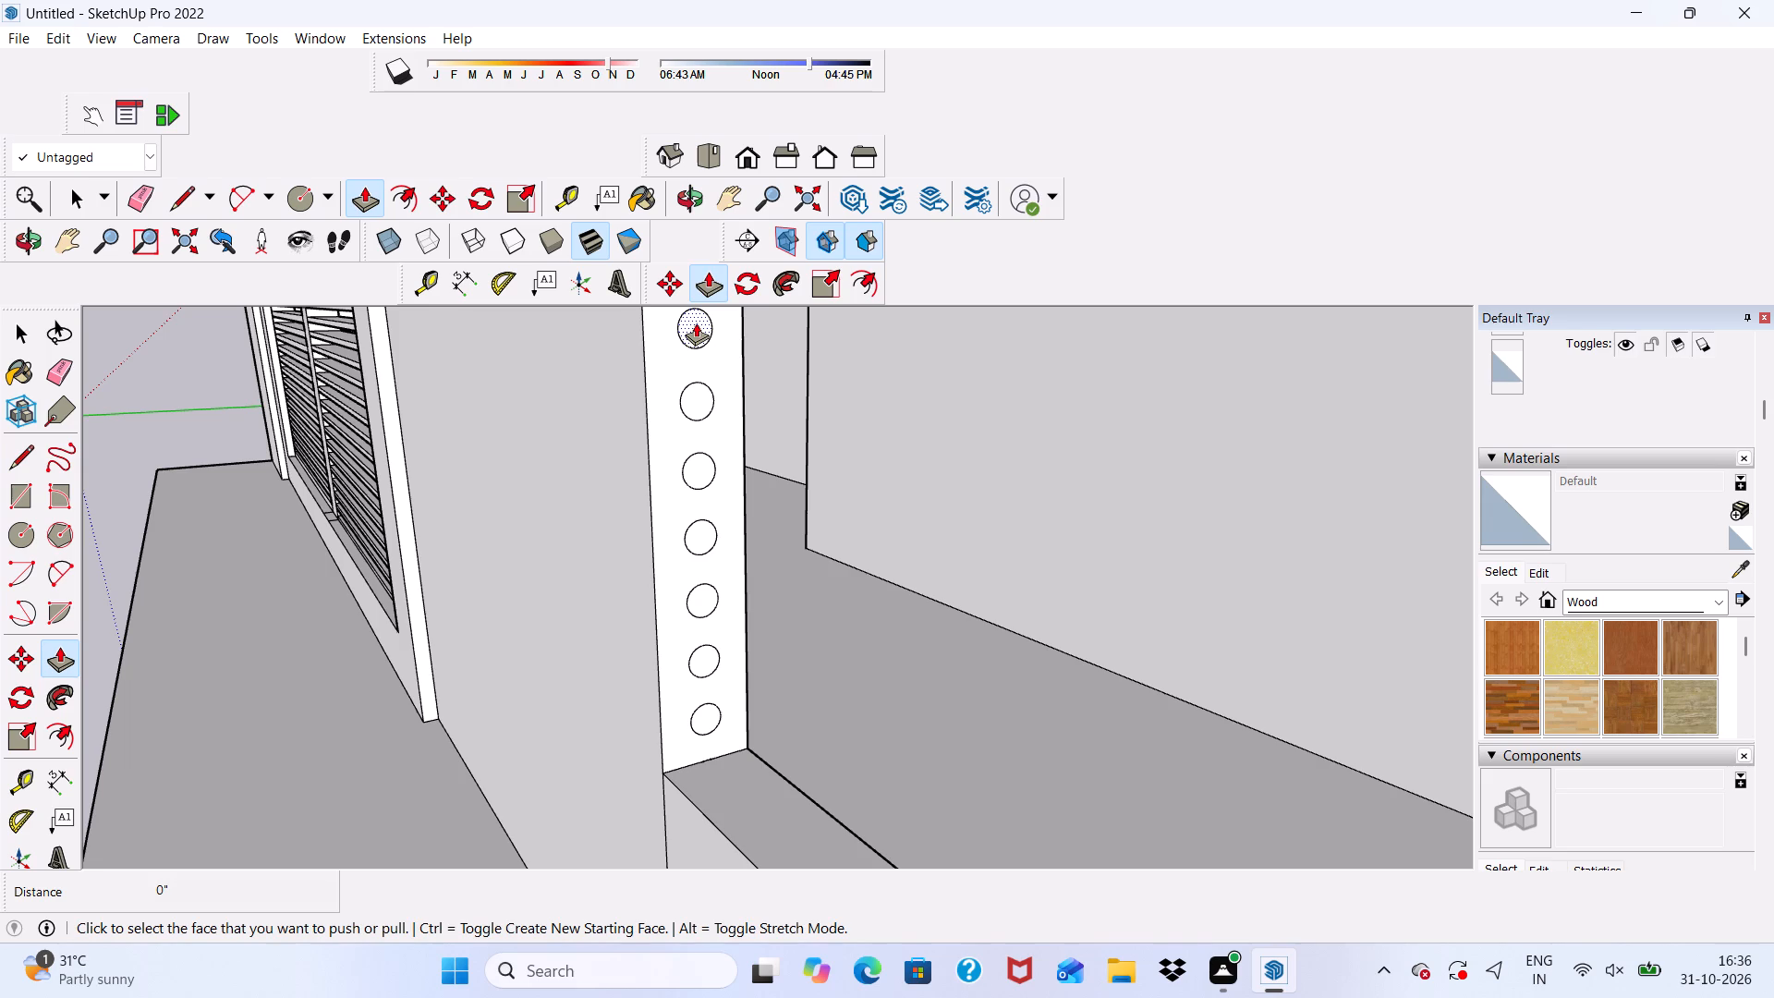
{"action": "left_click", "coordinate": [696, 323]}
{"action": "scroll", "coordinate": [735, 359], "scroll_direction": "down", "scroll_amount": 5}
{"action": "scroll", "coordinate": [917, 409], "scroll_direction": "up", "scroll_amount": 4}
{"action": "middle_click_drag", "start_coordinate": [917, 409], "coordinate": [1039, 435]}
{"action": "scroll", "coordinate": [971, 413], "scroll_direction": "up", "scroll_amount": 5}
{"action": "left_click", "coordinate": [971, 413]}
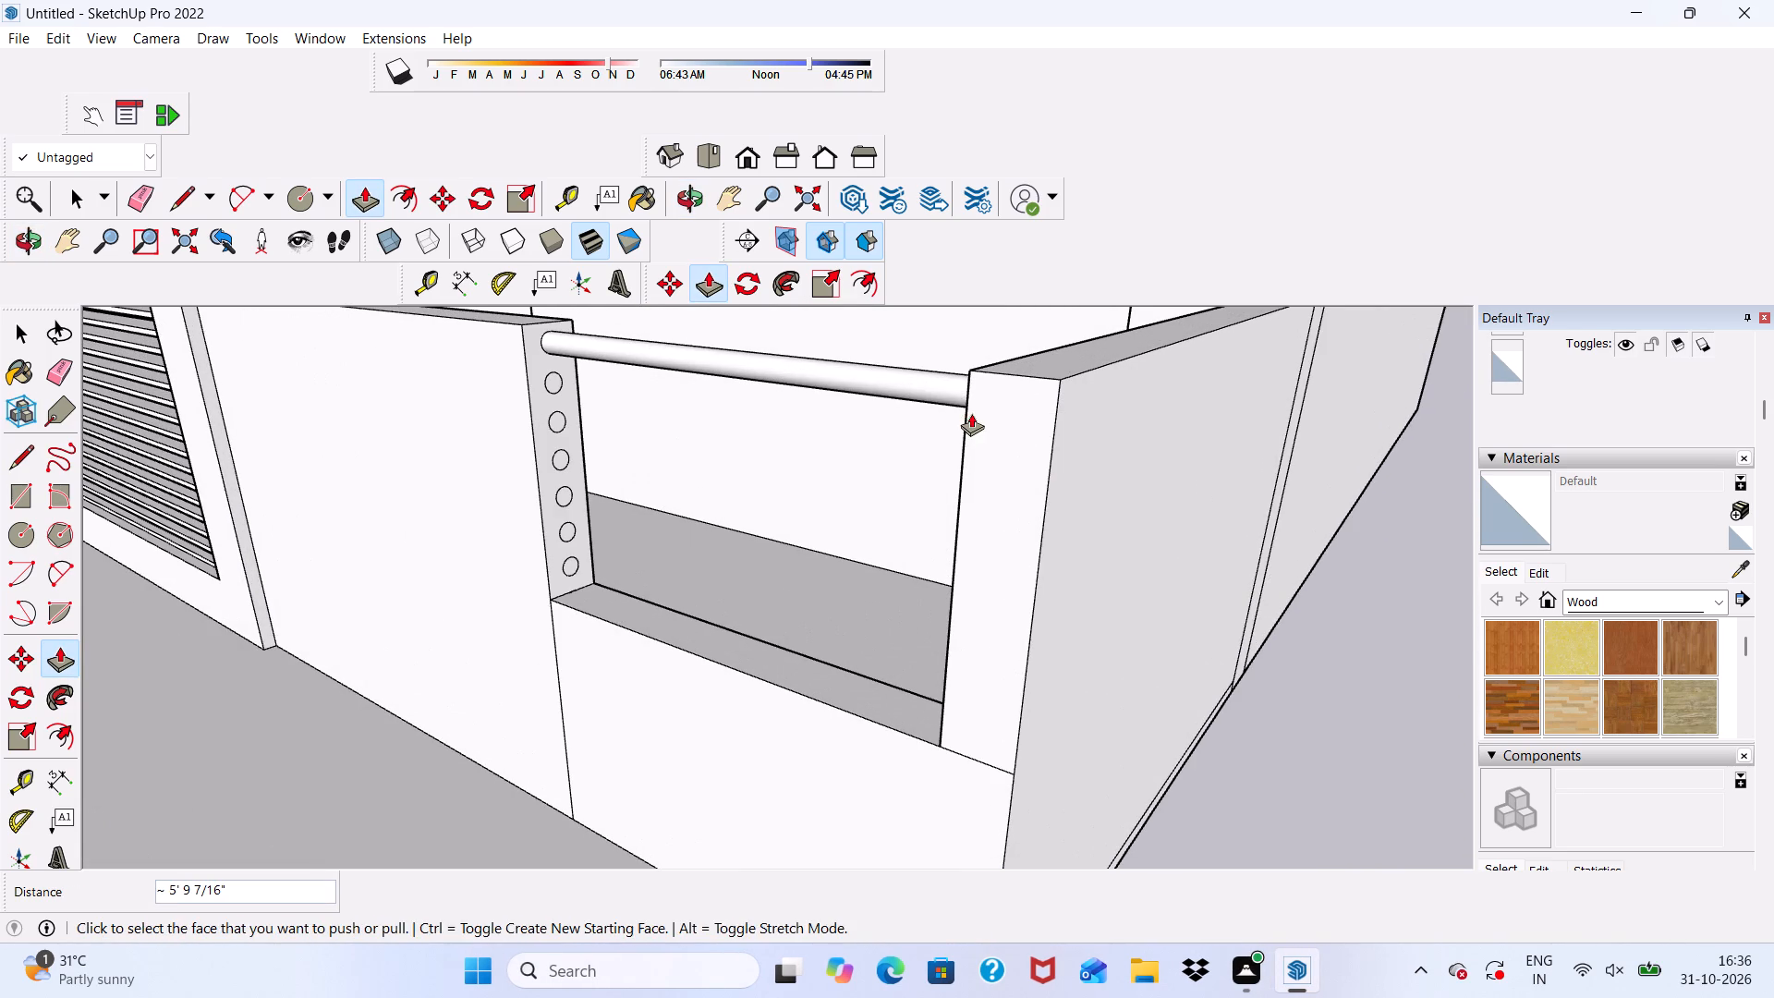
Extrude the second circle from the top about 5' 9 7/16" across the opening to the right side wall.
{"action": "middle_click_drag", "start_coordinate": [974, 420], "coordinate": [996, 404]}
{"action": "scroll", "coordinate": [591, 375], "scroll_direction": "up", "scroll_amount": 4}
{"action": "left_click", "coordinate": [429, 412]}
{"action": "scroll", "coordinate": [736, 519], "scroll_direction": "down", "scroll_amount": 3}
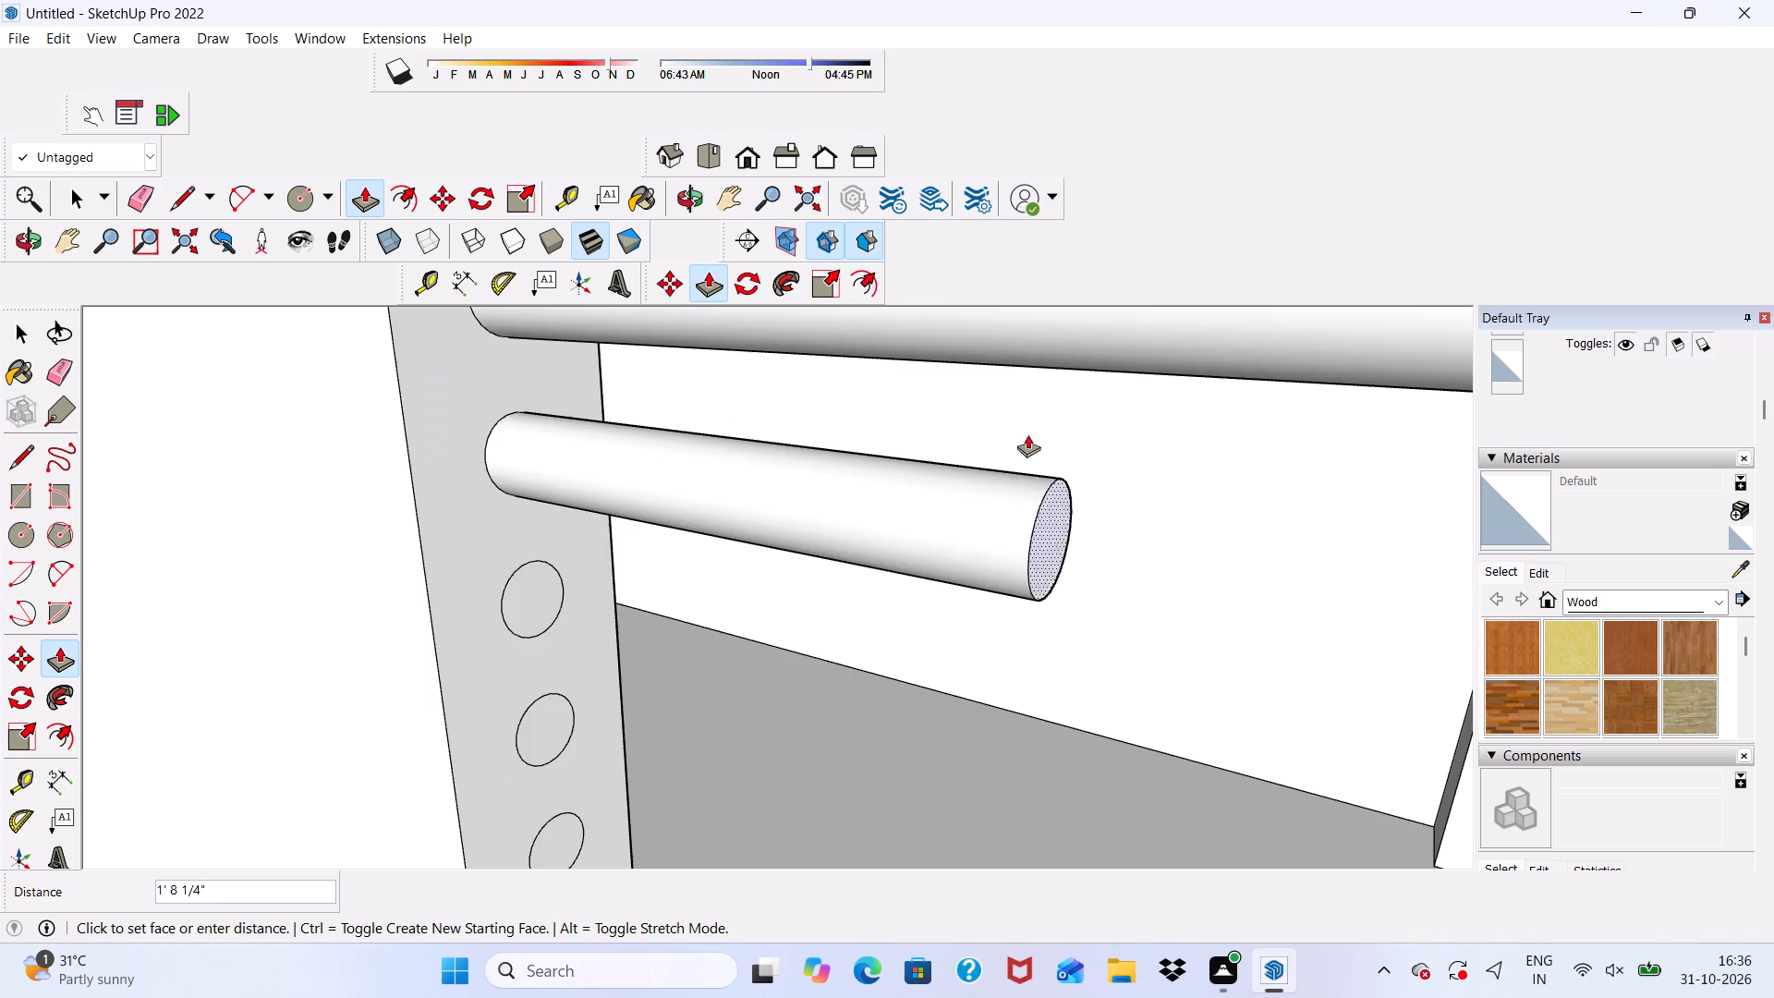
{"action": "scroll", "coordinate": [850, 439], "scroll_direction": "down", "scroll_amount": 5}
{"action": "middle_click_drag", "start_coordinate": [840, 521], "coordinate": [1105, 519]}
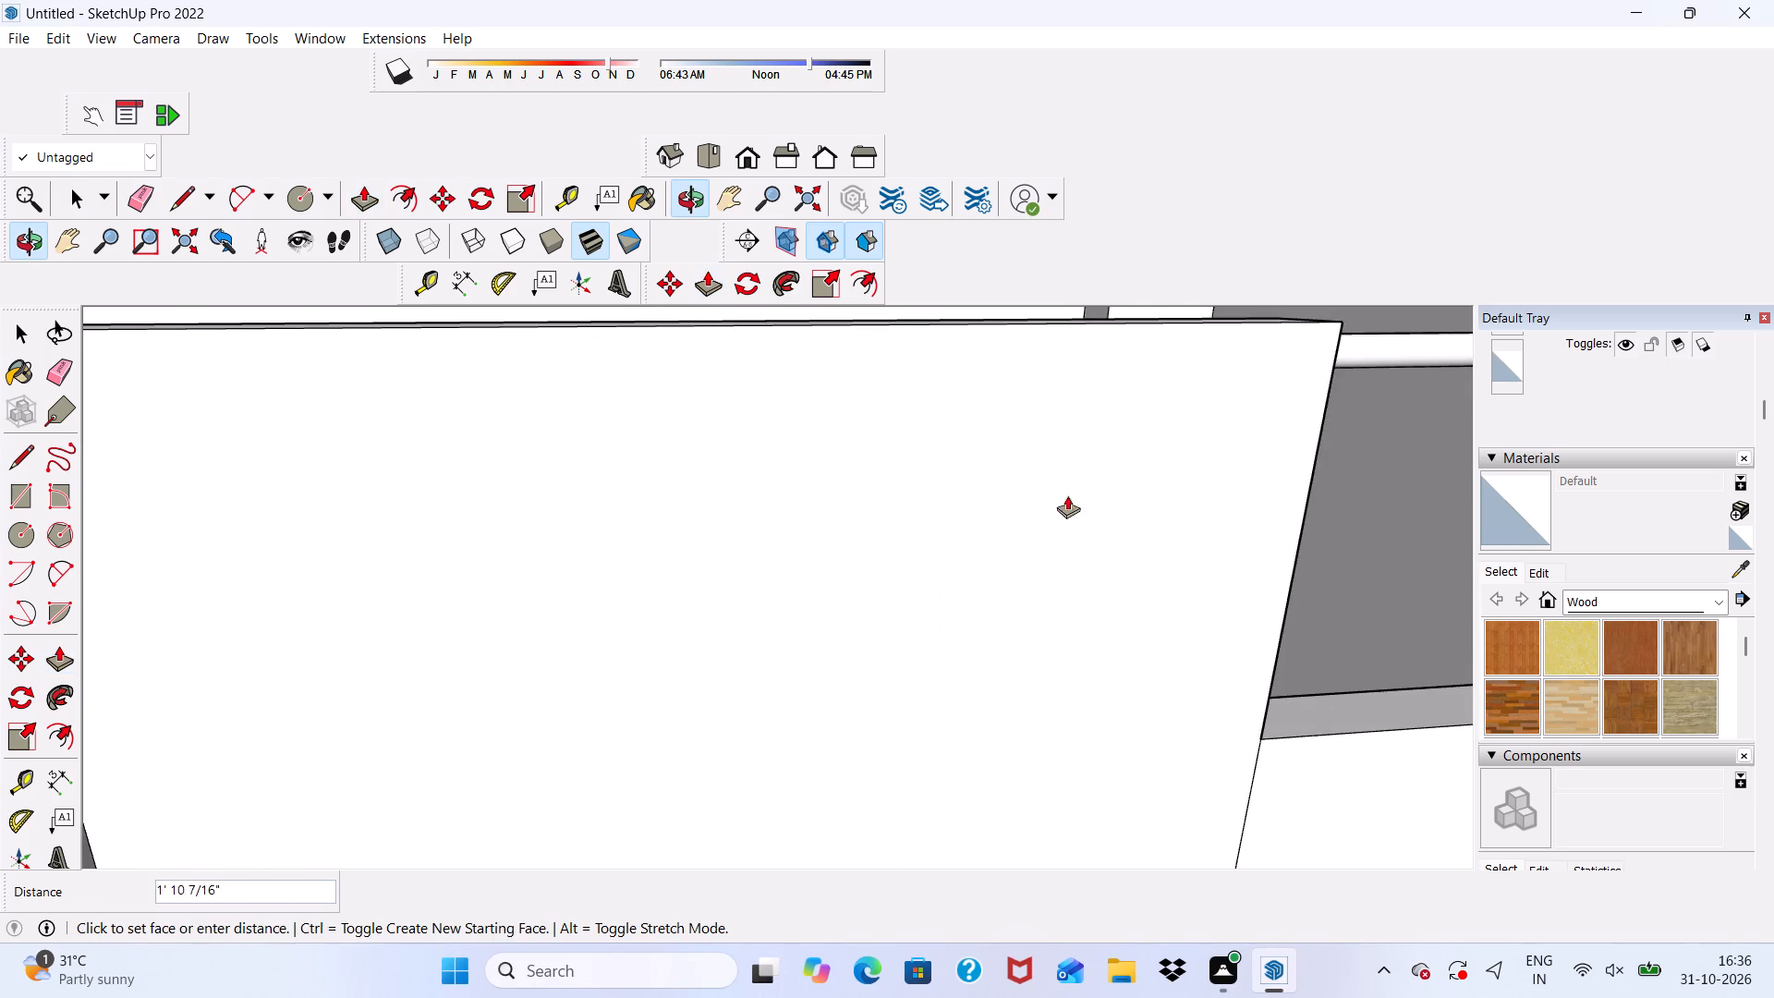
{"action": "scroll", "coordinate": [644, 463], "scroll_direction": "down", "scroll_amount": 9}
{"action": "scroll", "coordinate": [1236, 468], "scroll_direction": "up", "scroll_amount": 5}
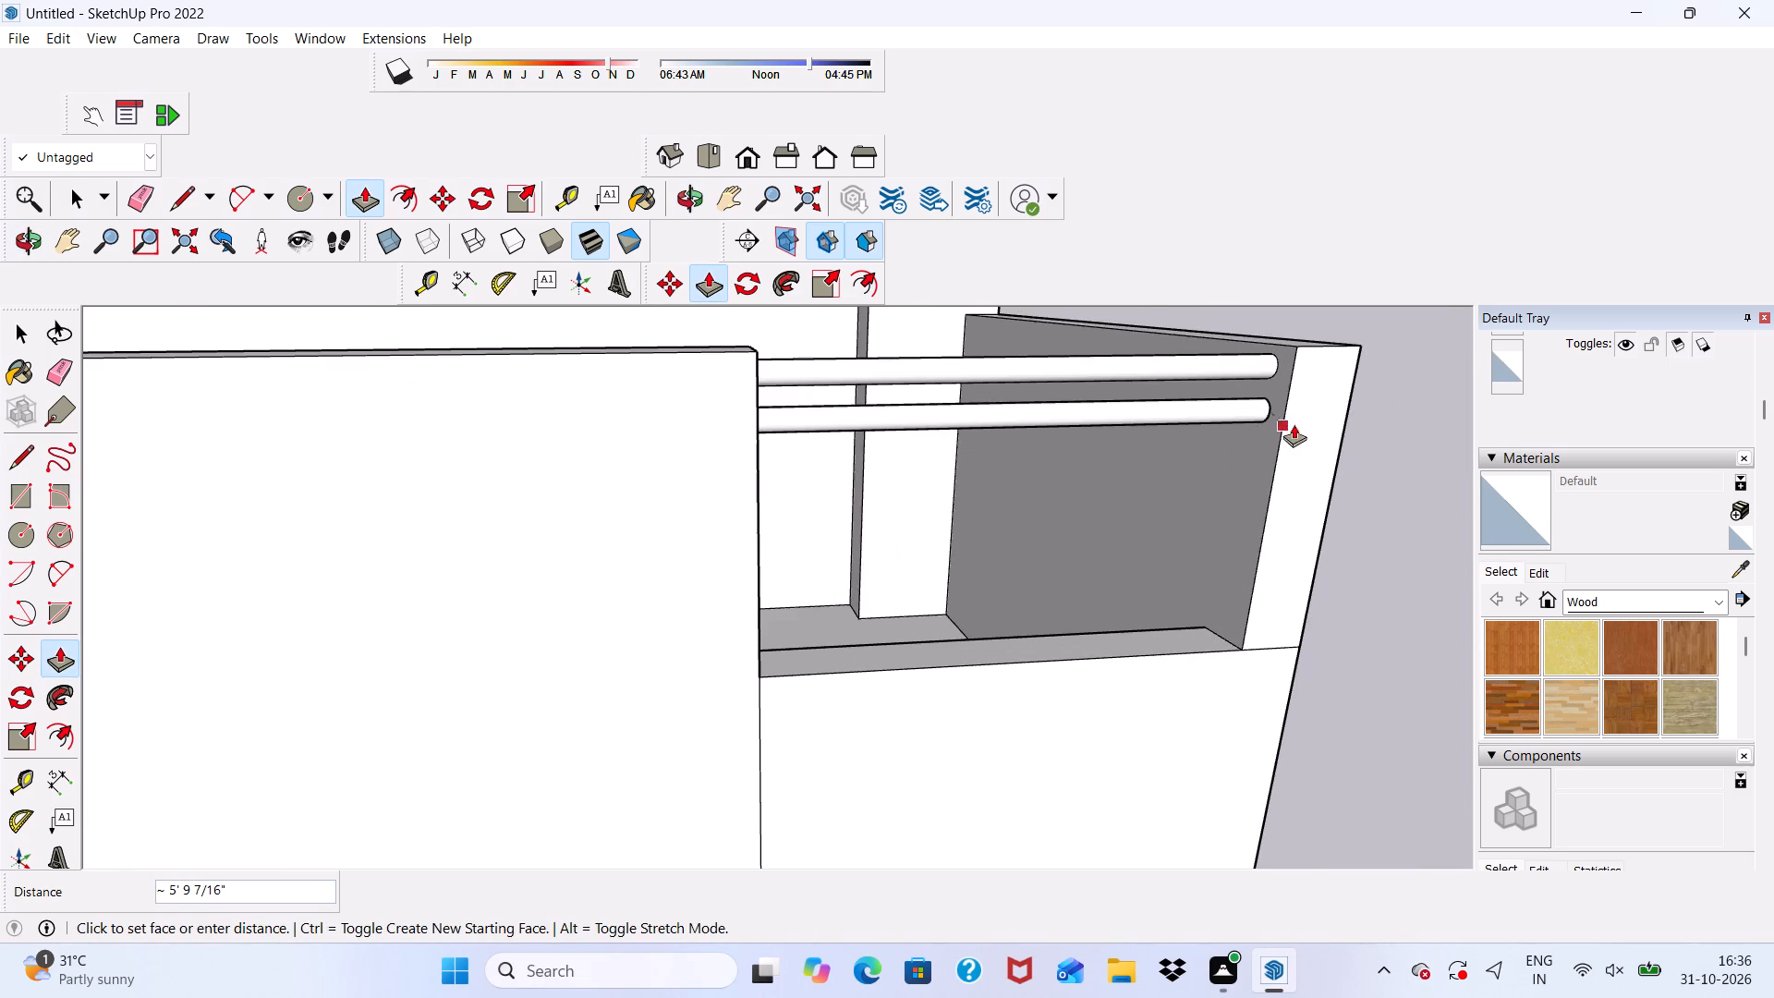
{"action": "scroll", "coordinate": [1288, 424], "scroll_direction": "up", "scroll_amount": 4}
{"action": "left_click", "coordinate": [1284, 422]}
Extrude the third and fourth circles from the tall wall's end face across the opening to the right side wall.
{"action": "middle_click_drag", "start_coordinate": [1279, 432], "coordinate": [1152, 444]}
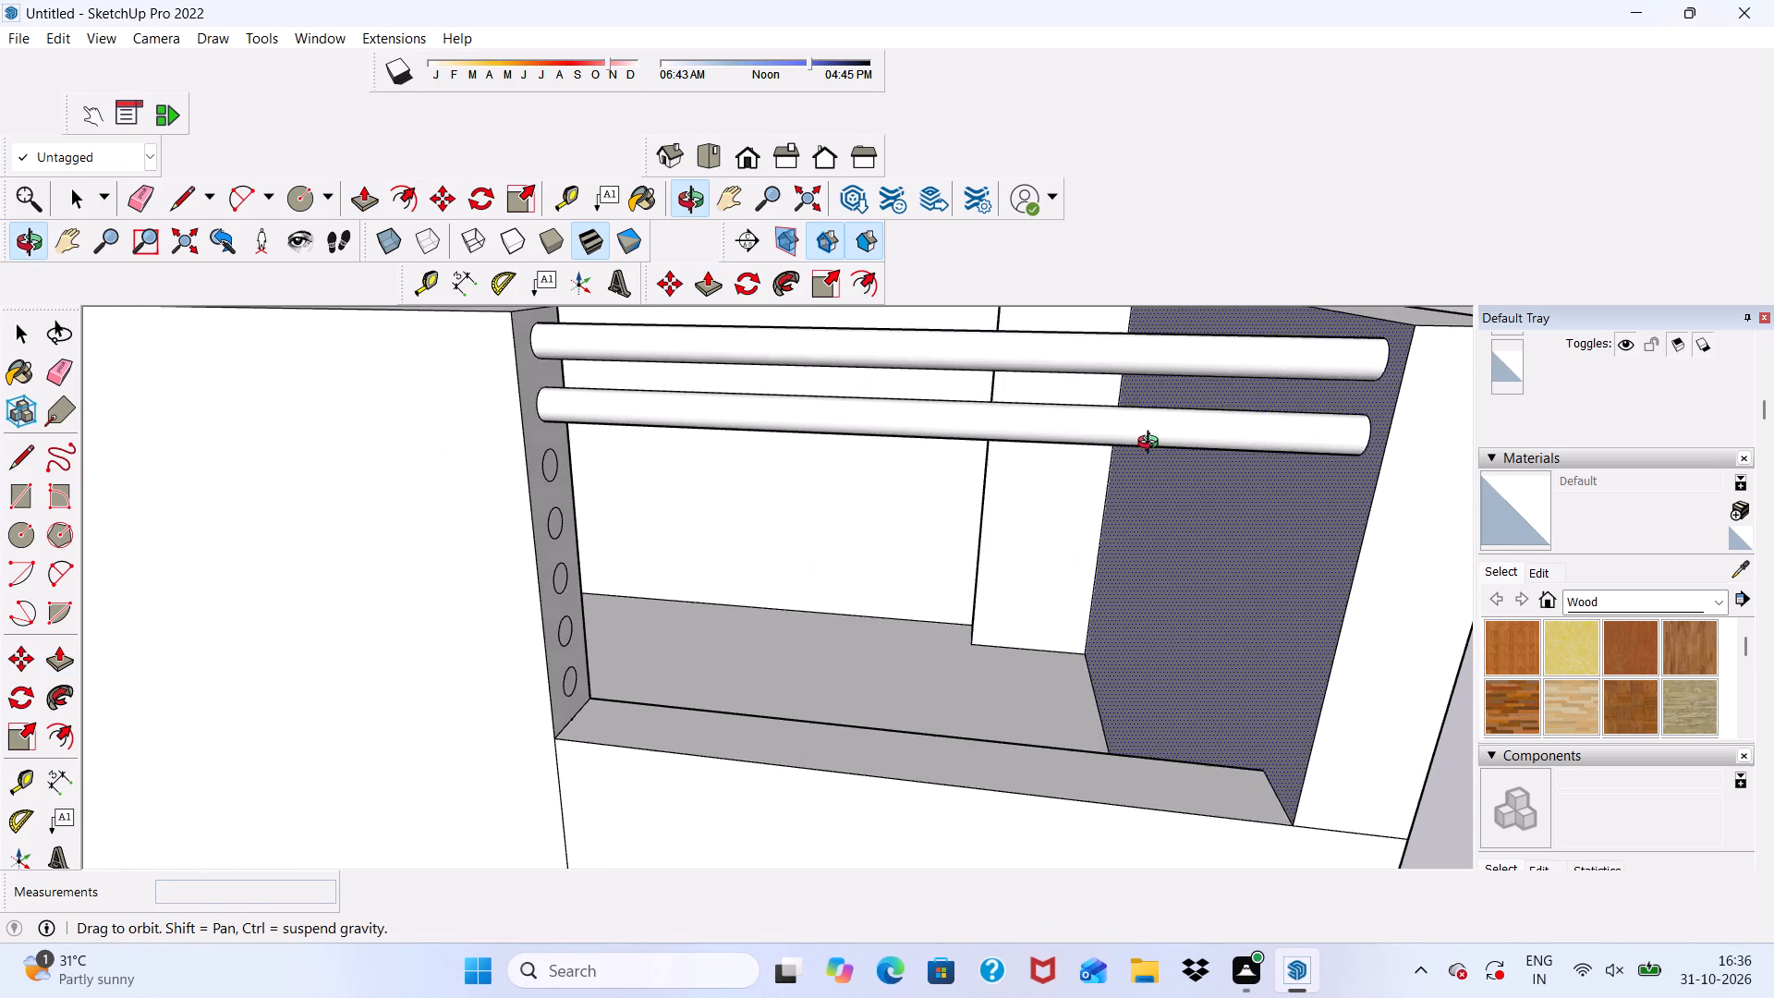
{"action": "middle_click_drag", "start_coordinate": [1152, 444], "coordinate": [1108, 447]}
{"action": "scroll", "coordinate": [622, 444], "scroll_direction": "up", "scroll_amount": 4}
{"action": "scroll", "coordinate": [343, 515], "scroll_direction": "down", "scroll_amount": 3}
{"action": "scroll", "coordinate": [266, 547], "scroll_direction": "down", "scroll_amount": 3}
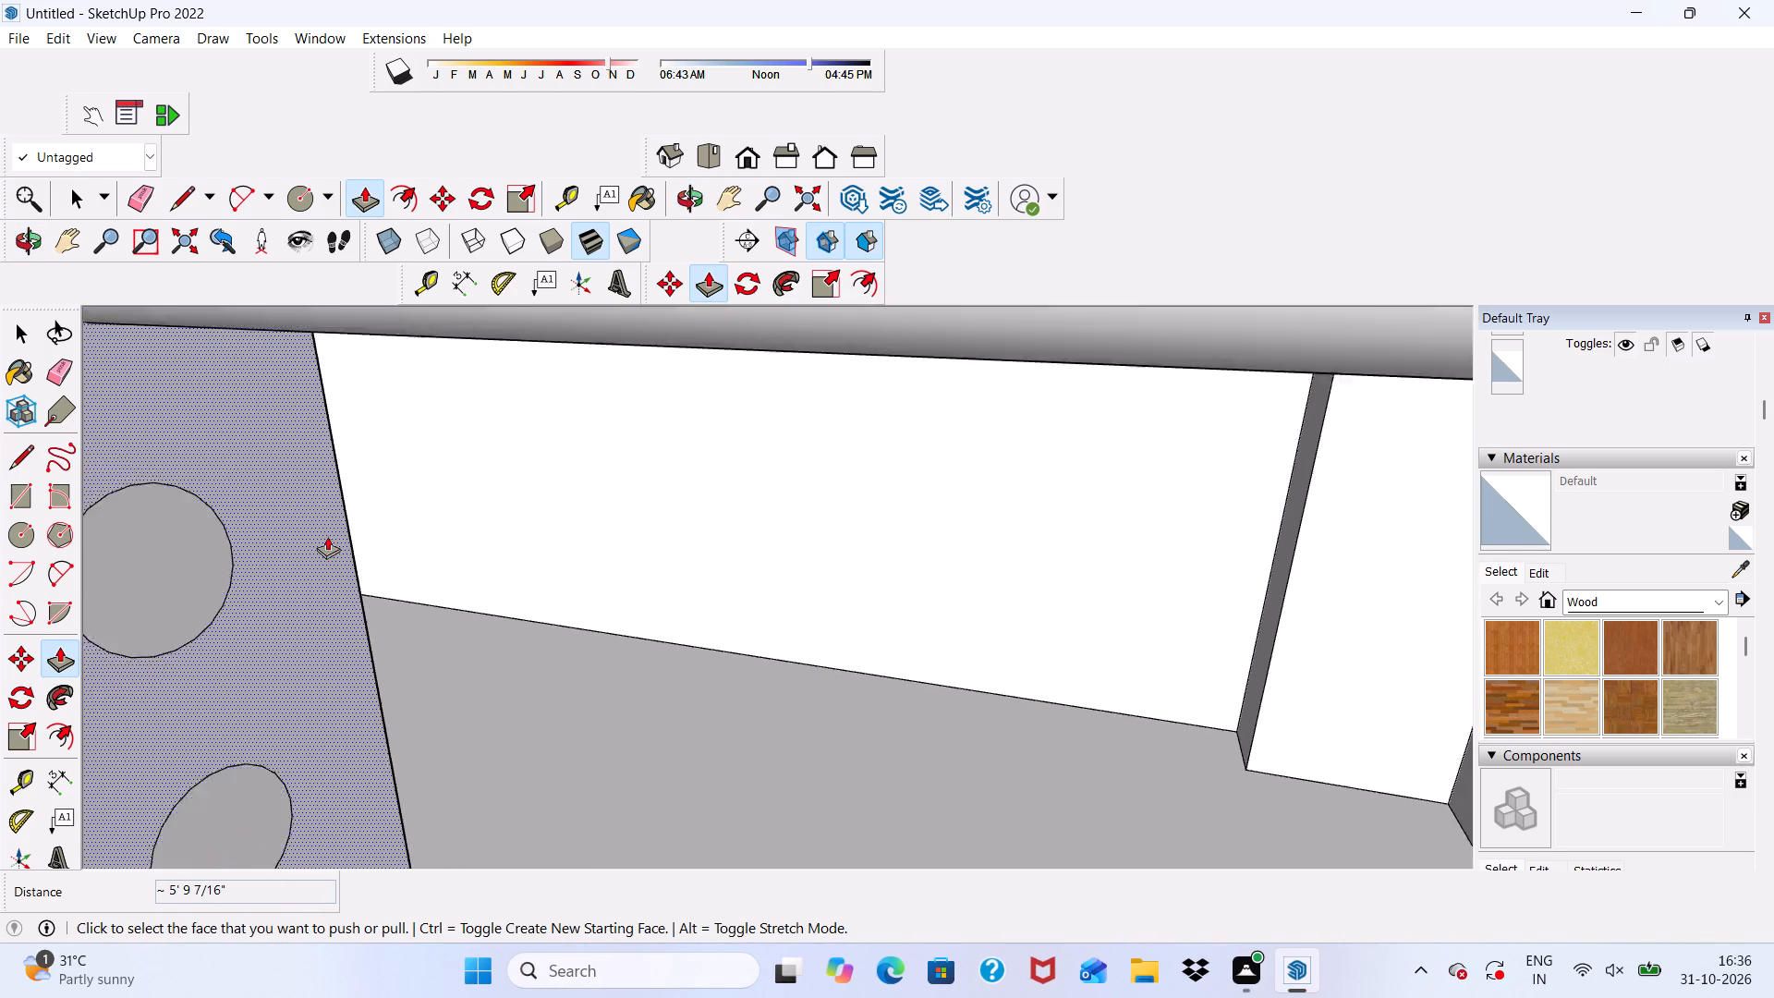
{"action": "scroll", "coordinate": [327, 536], "scroll_direction": "down", "scroll_amount": 7}
{"action": "scroll", "coordinate": [332, 527], "scroll_direction": "up", "scroll_amount": 5}
{"action": "left_click", "coordinate": [348, 519]}
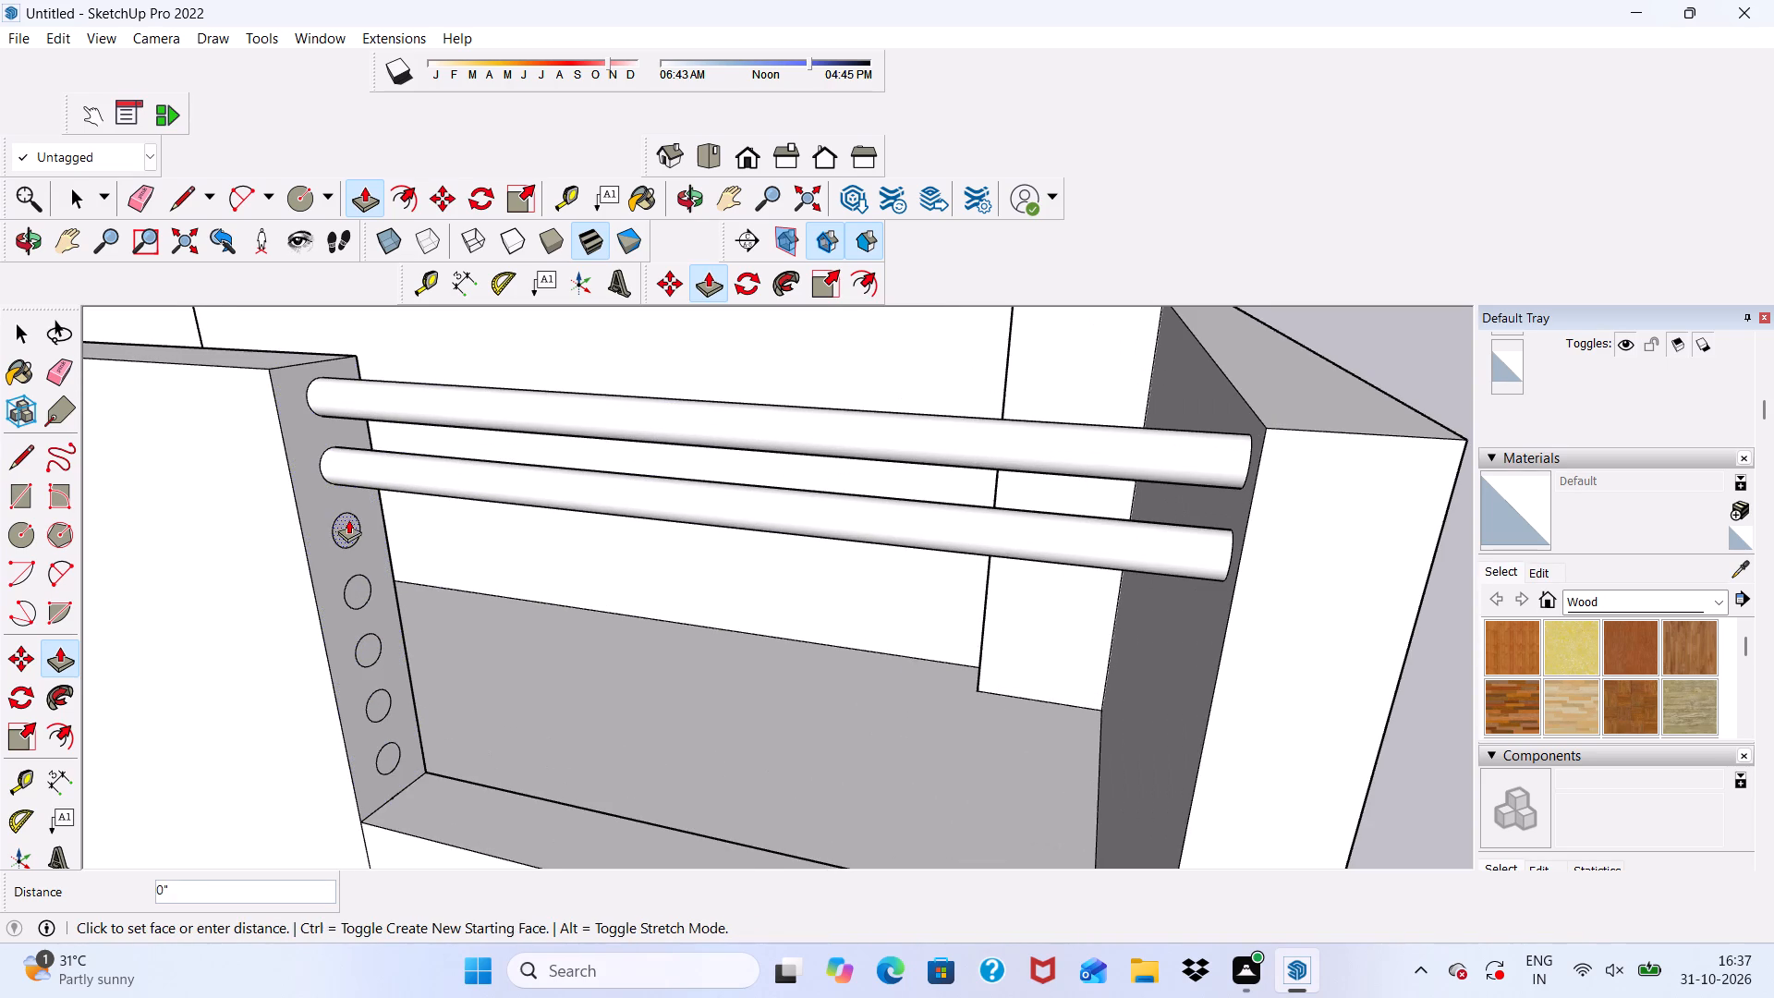
{"action": "left_click", "coordinate": [1233, 599]}
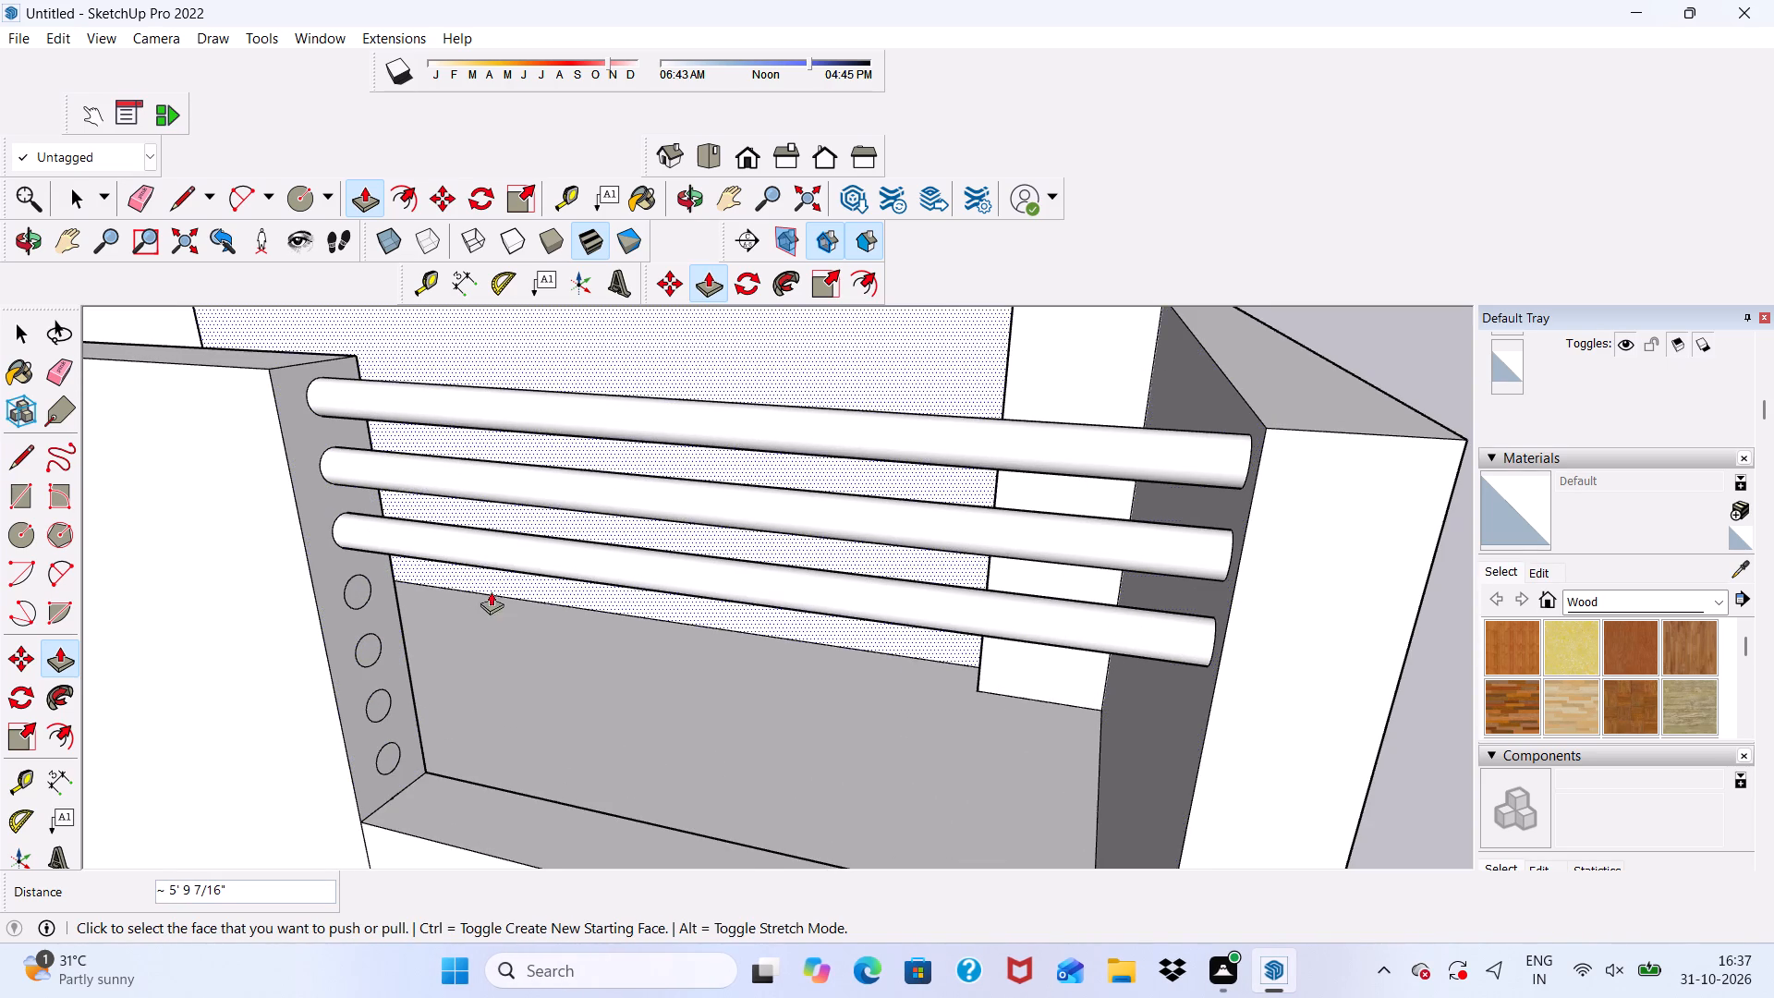
{"action": "scroll", "coordinate": [400, 613], "scroll_direction": "up", "scroll_amount": 4}
{"action": "left_click", "coordinate": [175, 535]}
{"action": "scroll", "coordinate": [291, 573], "scroll_direction": "down", "scroll_amount": 5}
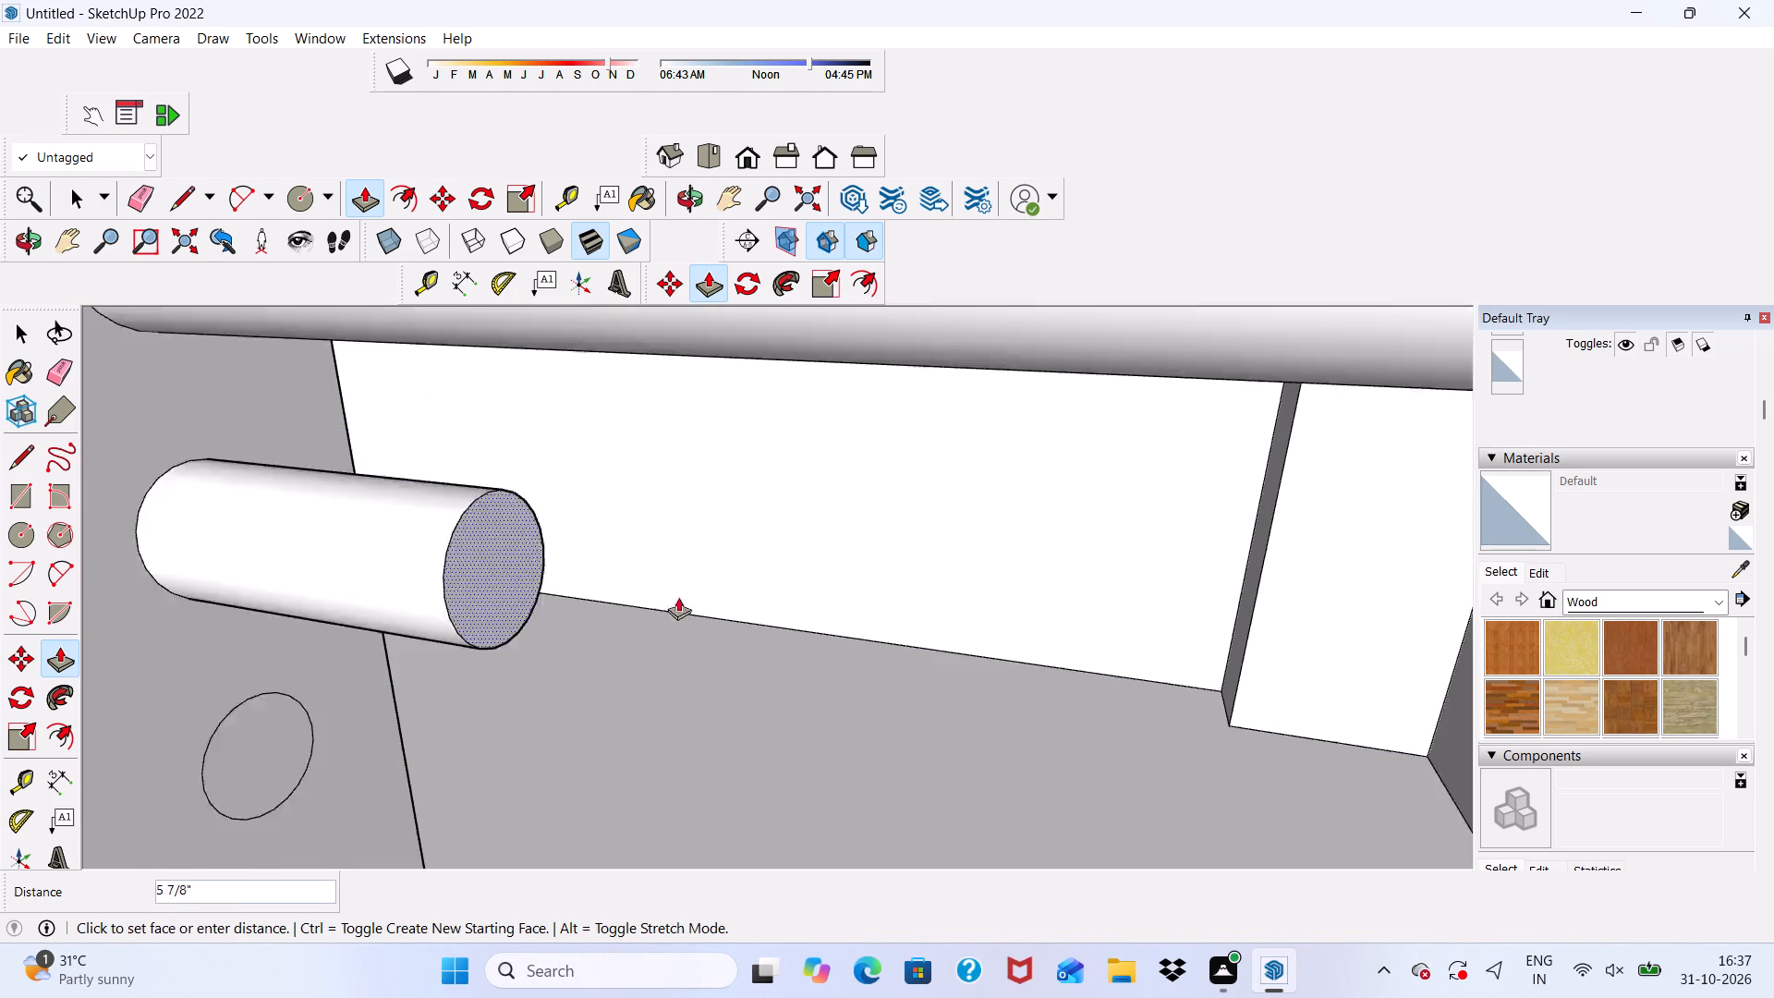
{"action": "scroll", "coordinate": [648, 461], "scroll_direction": "down", "scroll_amount": 12}
{"action": "scroll", "coordinate": [1092, 576], "scroll_direction": "up", "scroll_amount": 4}
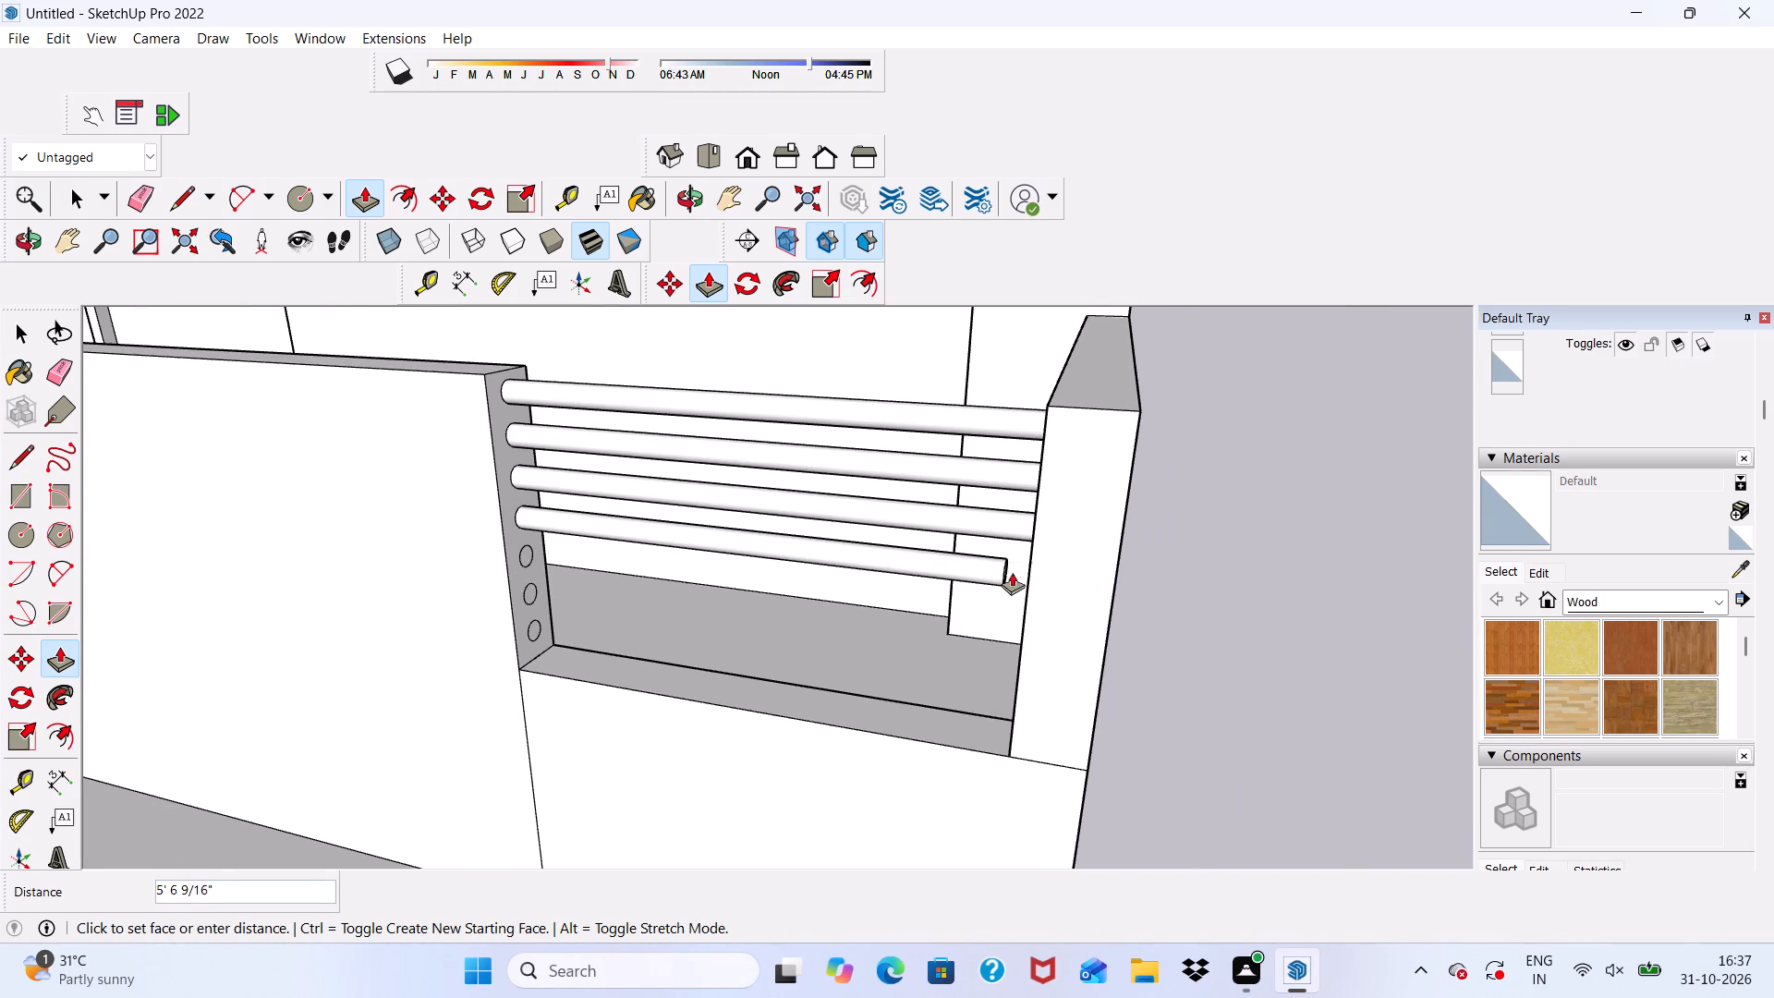
{"action": "left_click", "coordinate": [1040, 602]}
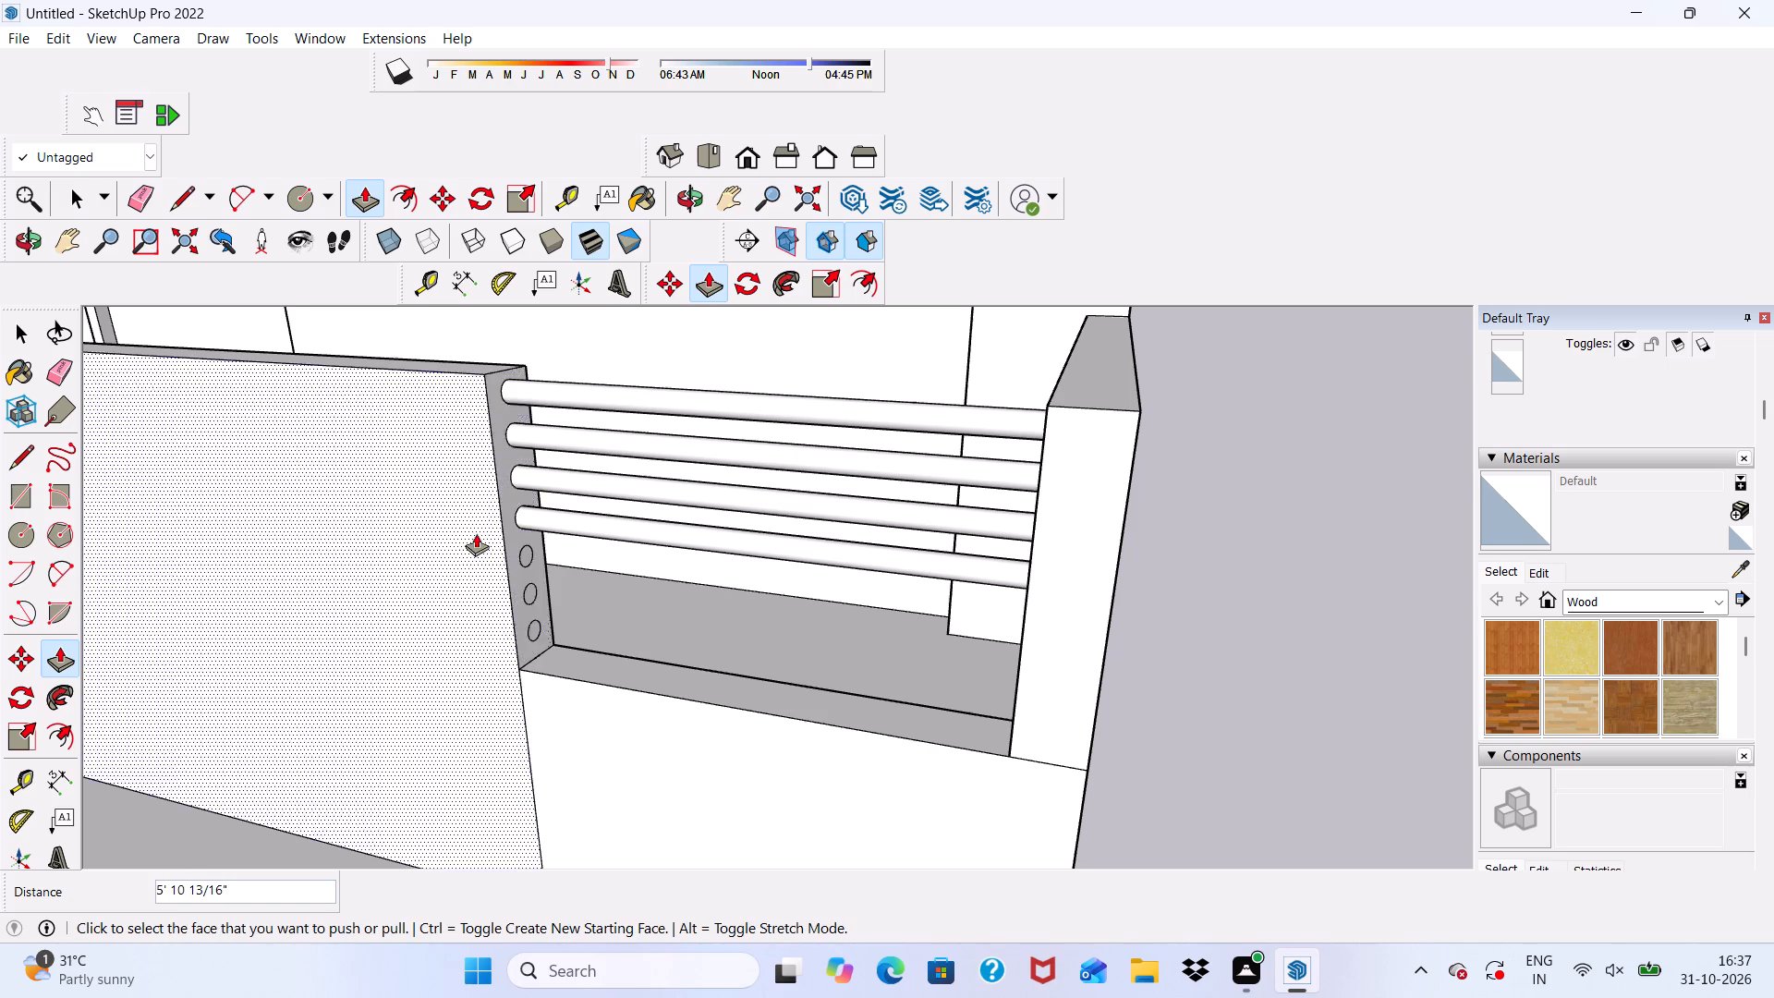
Extrude the fifth circle across the opening so its rail meets the right side wall.
{"action": "scroll", "coordinate": [476, 533], "scroll_direction": "up", "scroll_amount": 4}
{"action": "scroll", "coordinate": [591, 602], "scroll_direction": "up", "scroll_amount": 4}
{"action": "scroll", "coordinate": [421, 548], "scroll_direction": "down", "scroll_amount": 13}
{"action": "scroll", "coordinate": [505, 529], "scroll_direction": "up", "scroll_amount": 11}
{"action": "left_click", "coordinate": [542, 566]}
{"action": "scroll", "coordinate": [683, 626], "scroll_direction": "down", "scroll_amount": 3}
{"action": "scroll", "coordinate": [618, 440], "scroll_direction": "down", "scroll_amount": 5}
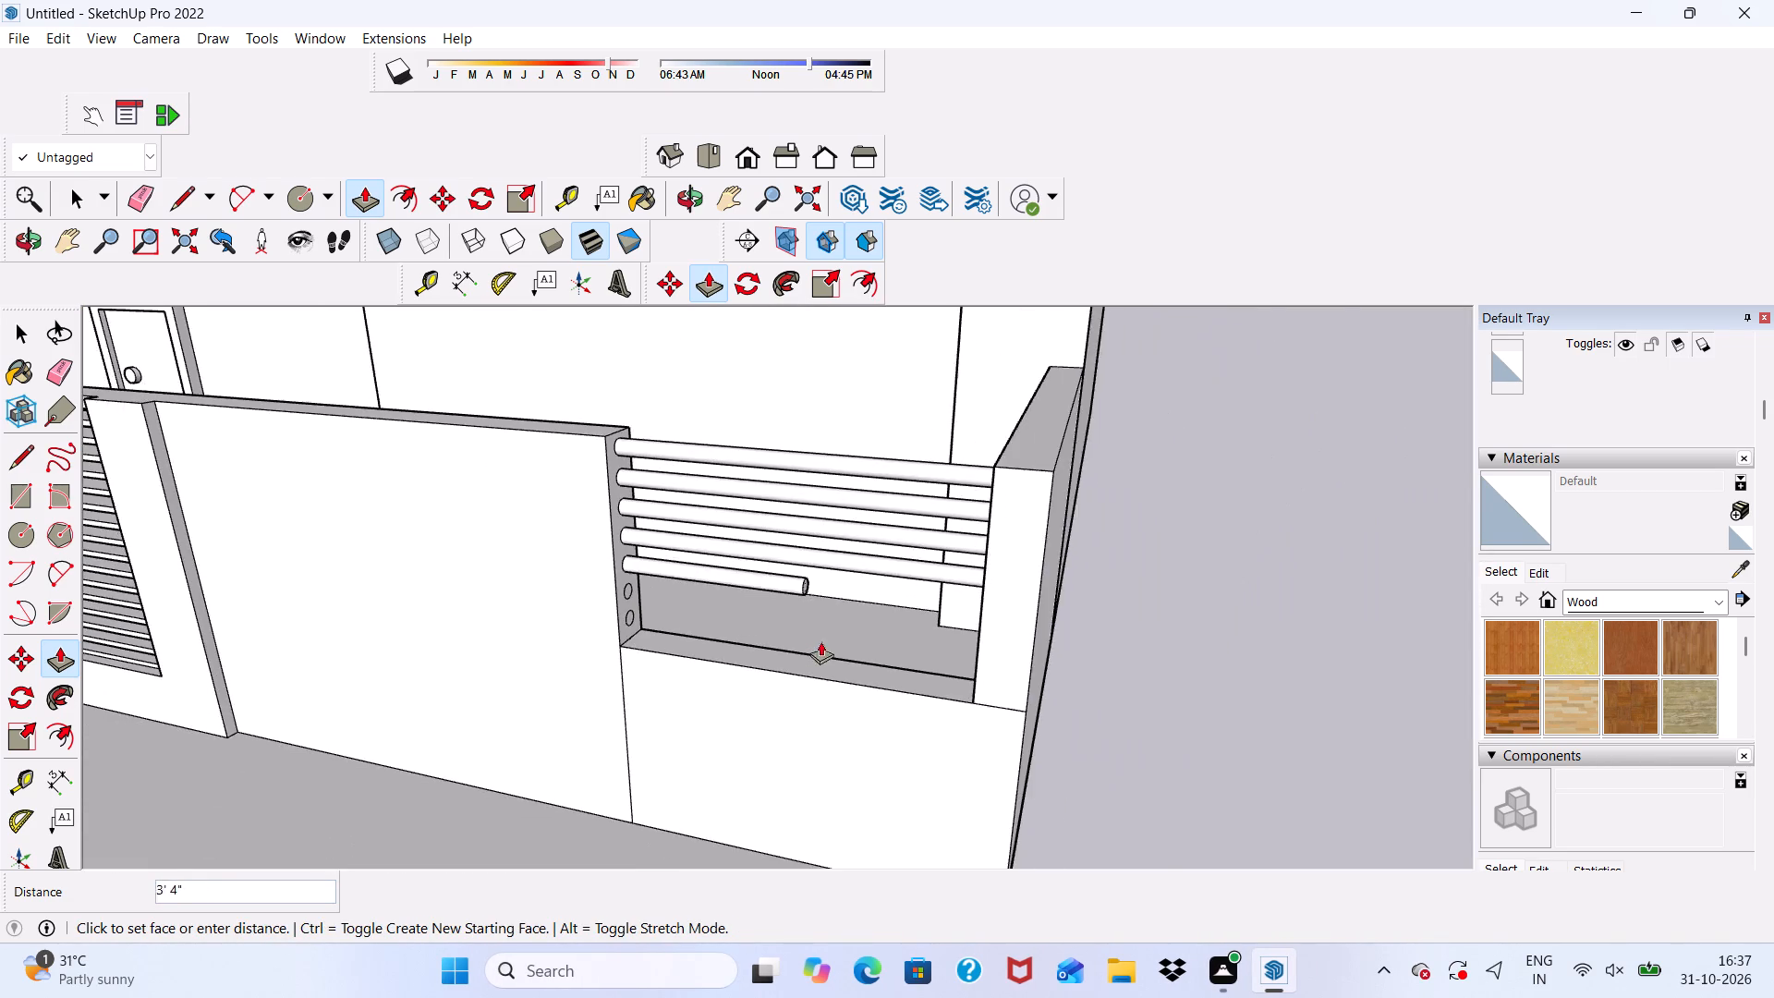
{"action": "scroll", "coordinate": [942, 630], "scroll_direction": "up", "scroll_amount": 4}
{"action": "left_click", "coordinate": [1075, 589]}
Extrude the two lowest circles across the opening, the bottom one about 5' 9 1/8", to complete the rails.
{"action": "scroll", "coordinate": [444, 562], "scroll_direction": "up", "scroll_amount": 4}
{"action": "scroll", "coordinate": [194, 559], "scroll_direction": "down", "scroll_amount": 7}
{"action": "scroll", "coordinate": [148, 558], "scroll_direction": "up", "scroll_amount": 7}
{"action": "left_click", "coordinate": [164, 548]}
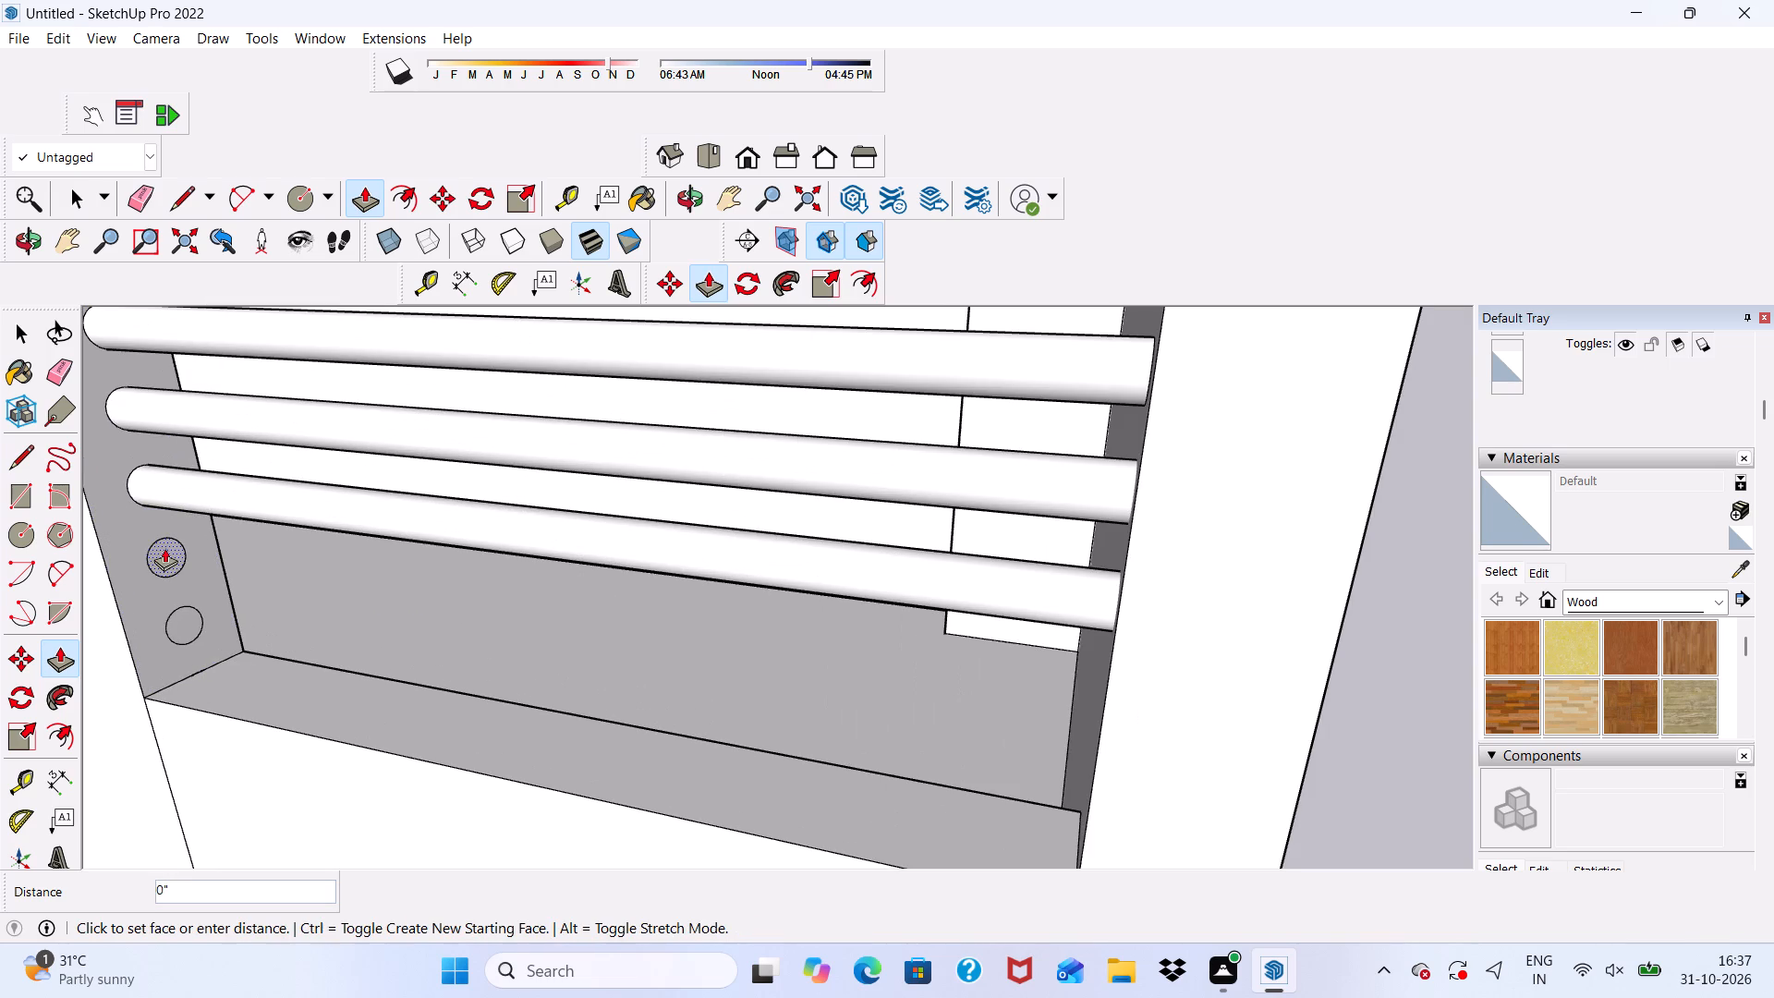
{"action": "left_click", "coordinate": [1145, 624]}
{"action": "scroll", "coordinate": [166, 615], "scroll_direction": "up", "scroll_amount": 4}
{"action": "left_click", "coordinate": [201, 627]}
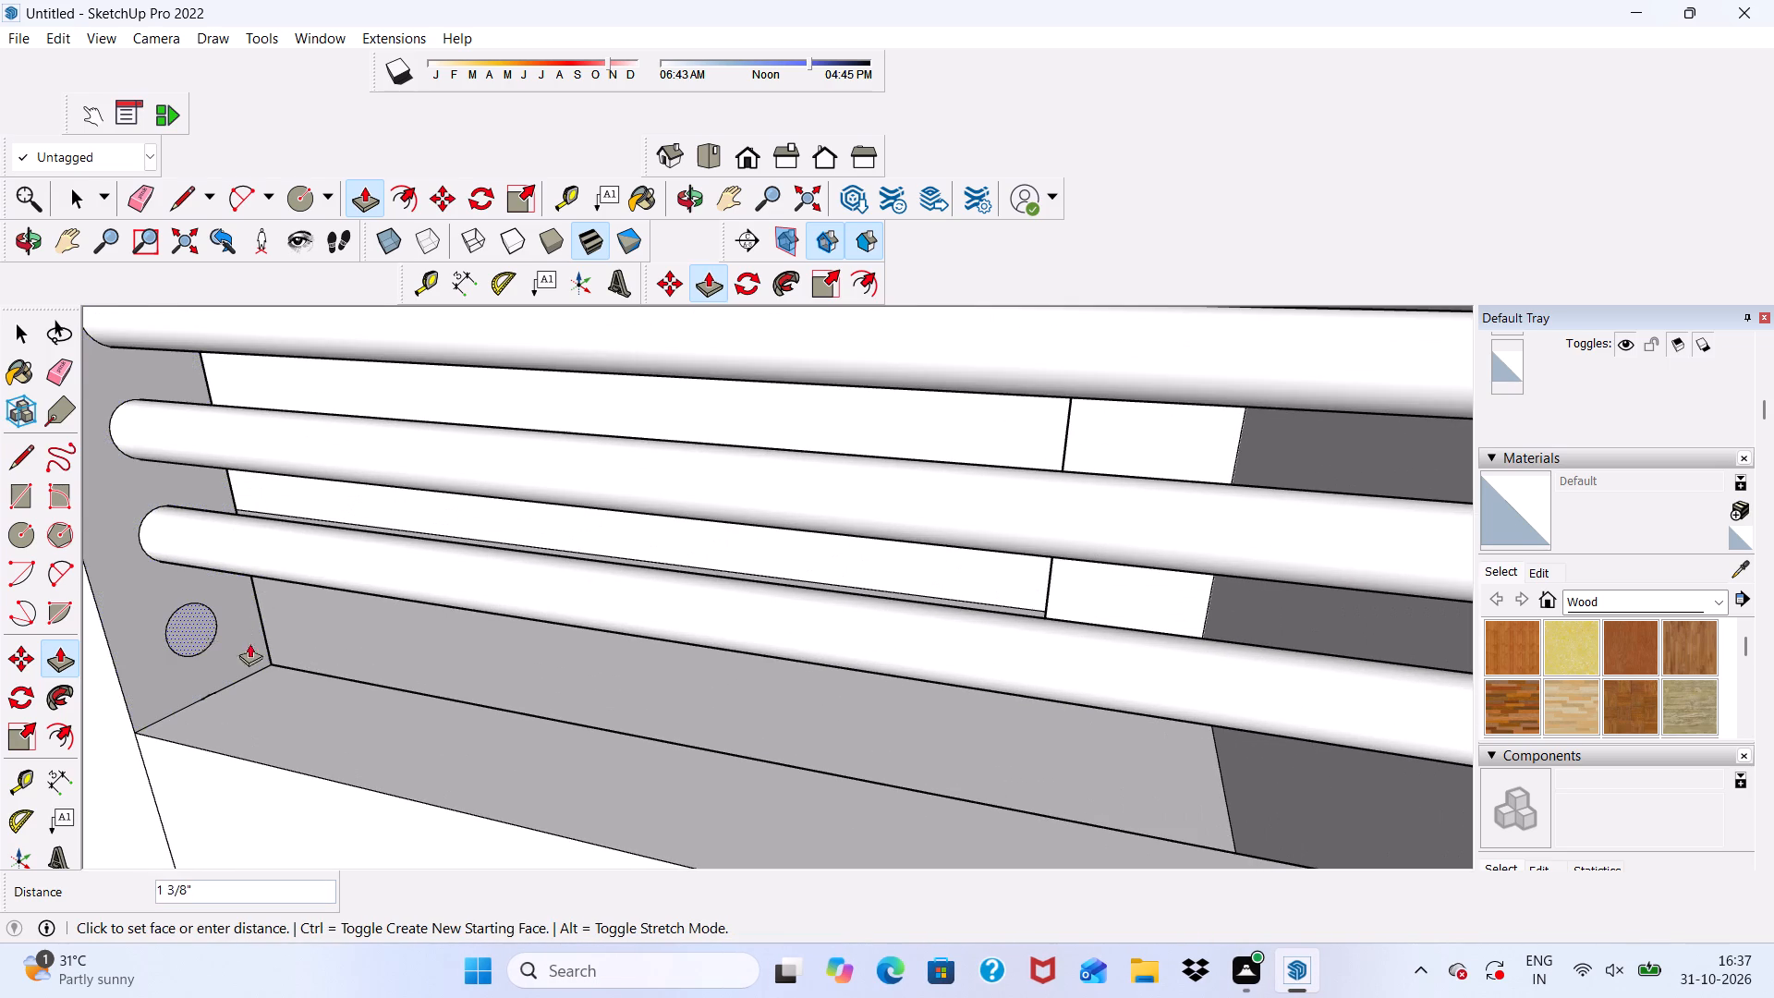
{"action": "scroll", "coordinate": [336, 658], "scroll_direction": "down", "scroll_amount": 4}
{"action": "scroll", "coordinate": [738, 529], "scroll_direction": "down", "scroll_amount": 3}
{"action": "left_click", "coordinate": [838, 630]}
{"action": "scroll", "coordinate": [836, 636], "scroll_direction": "down", "scroll_amount": 1}
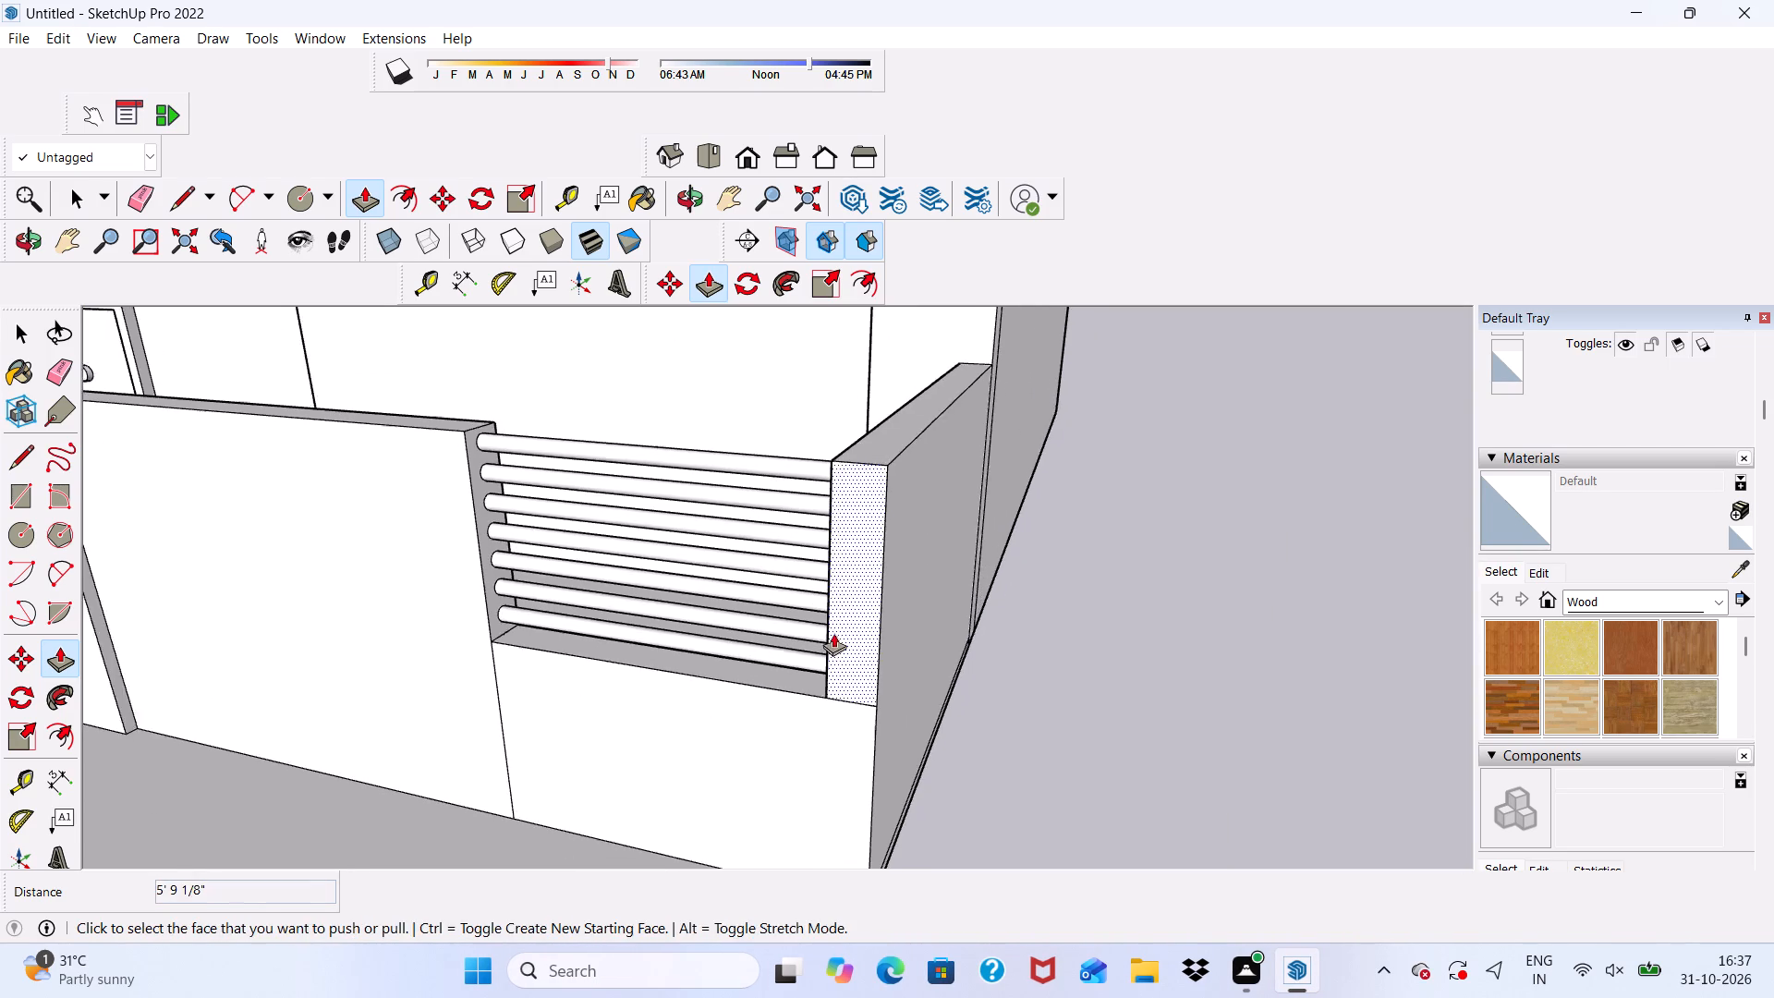
Erase the vertical seam below the railed opening and the short horizontal seam under the right end pier.
{"action": "middle_click_drag", "start_coordinate": [832, 628], "coordinate": [946, 511]}
{"action": "middle_click_drag", "start_coordinate": [624, 582], "coordinate": [626, 590]}
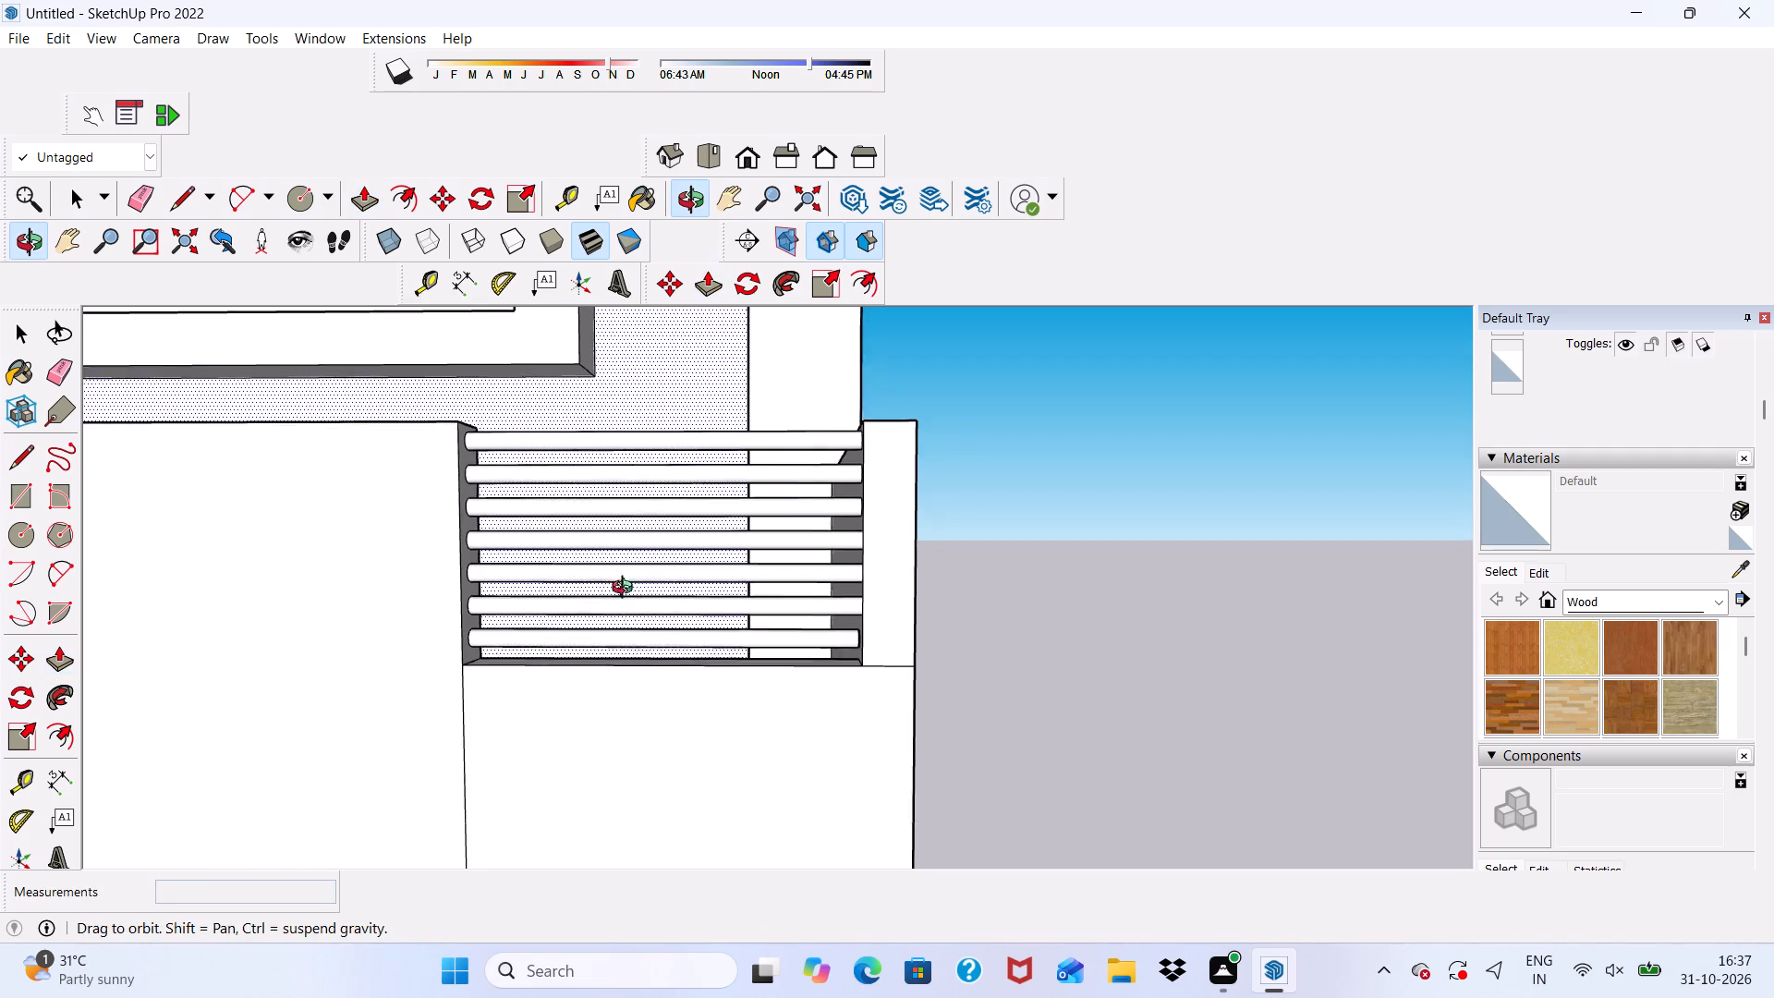
{"action": "middle_click_drag", "start_coordinate": [626, 590], "coordinate": [622, 617]}
{"action": "left_click", "coordinate": [139, 196]}
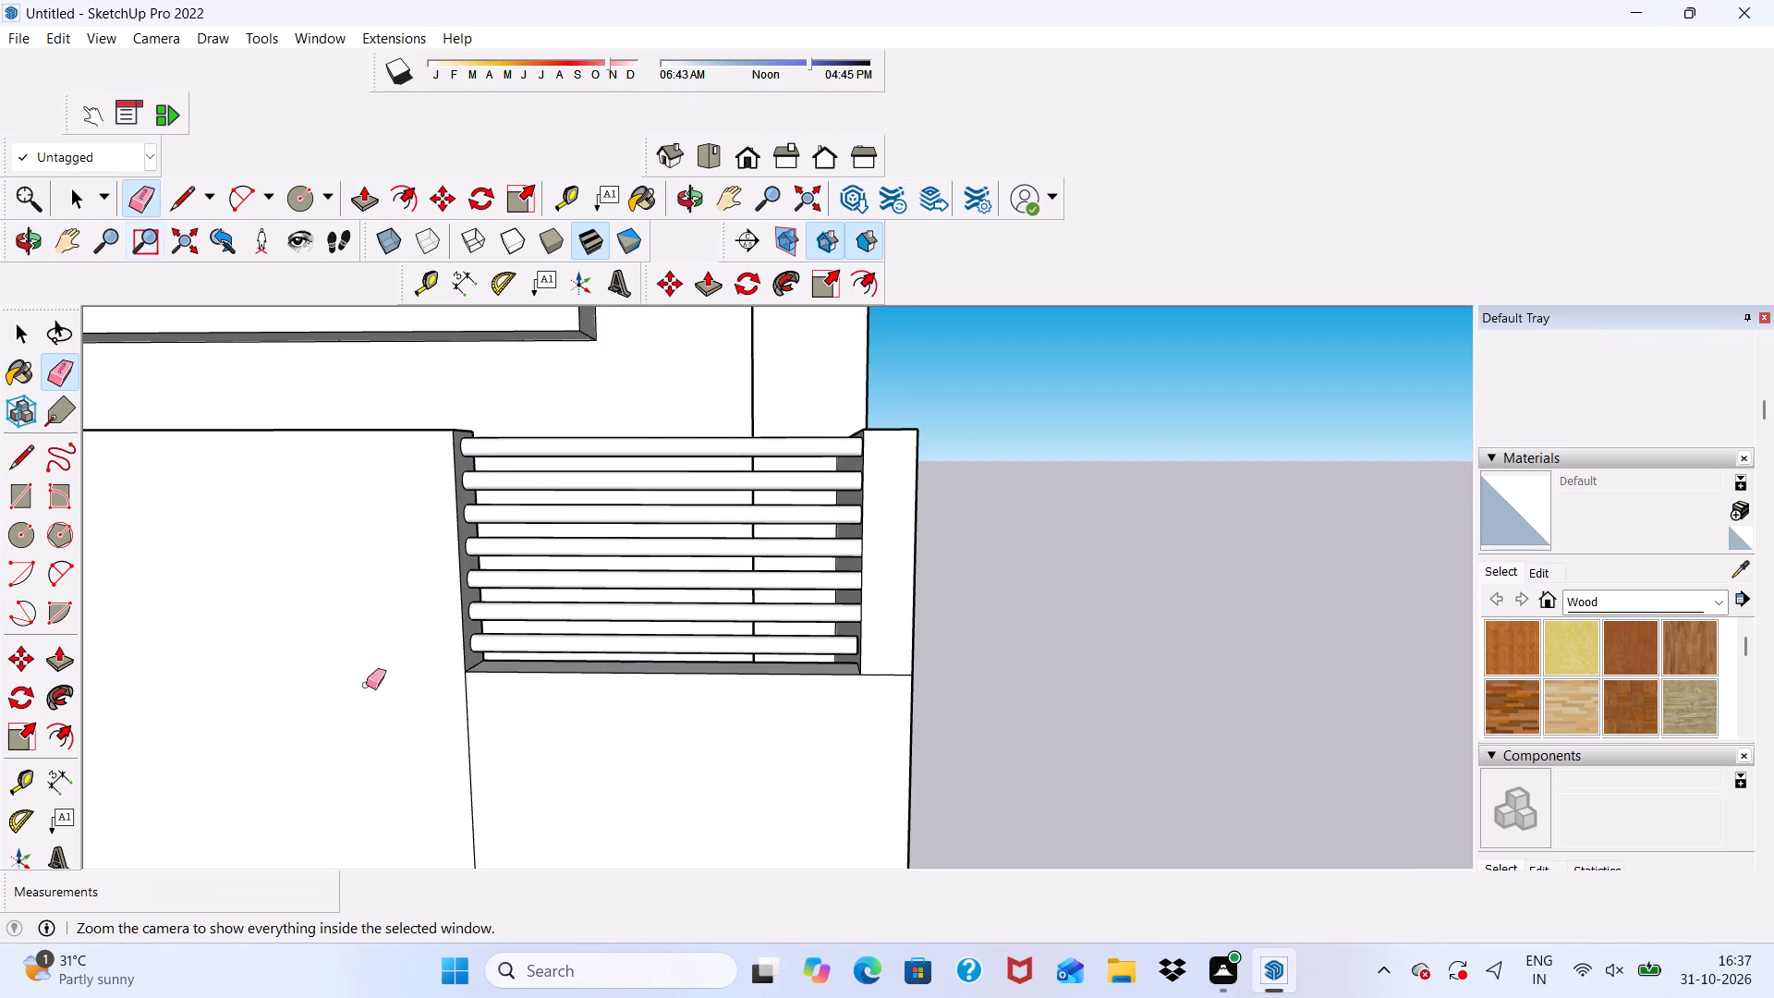
{"action": "left_click_drag", "start_coordinate": [394, 691], "coordinate": [504, 724]}
{"action": "scroll", "coordinate": [957, 662], "scroll_direction": "up", "scroll_amount": 4}
{"action": "left_click_drag", "start_coordinate": [757, 694], "coordinate": [741, 758]}
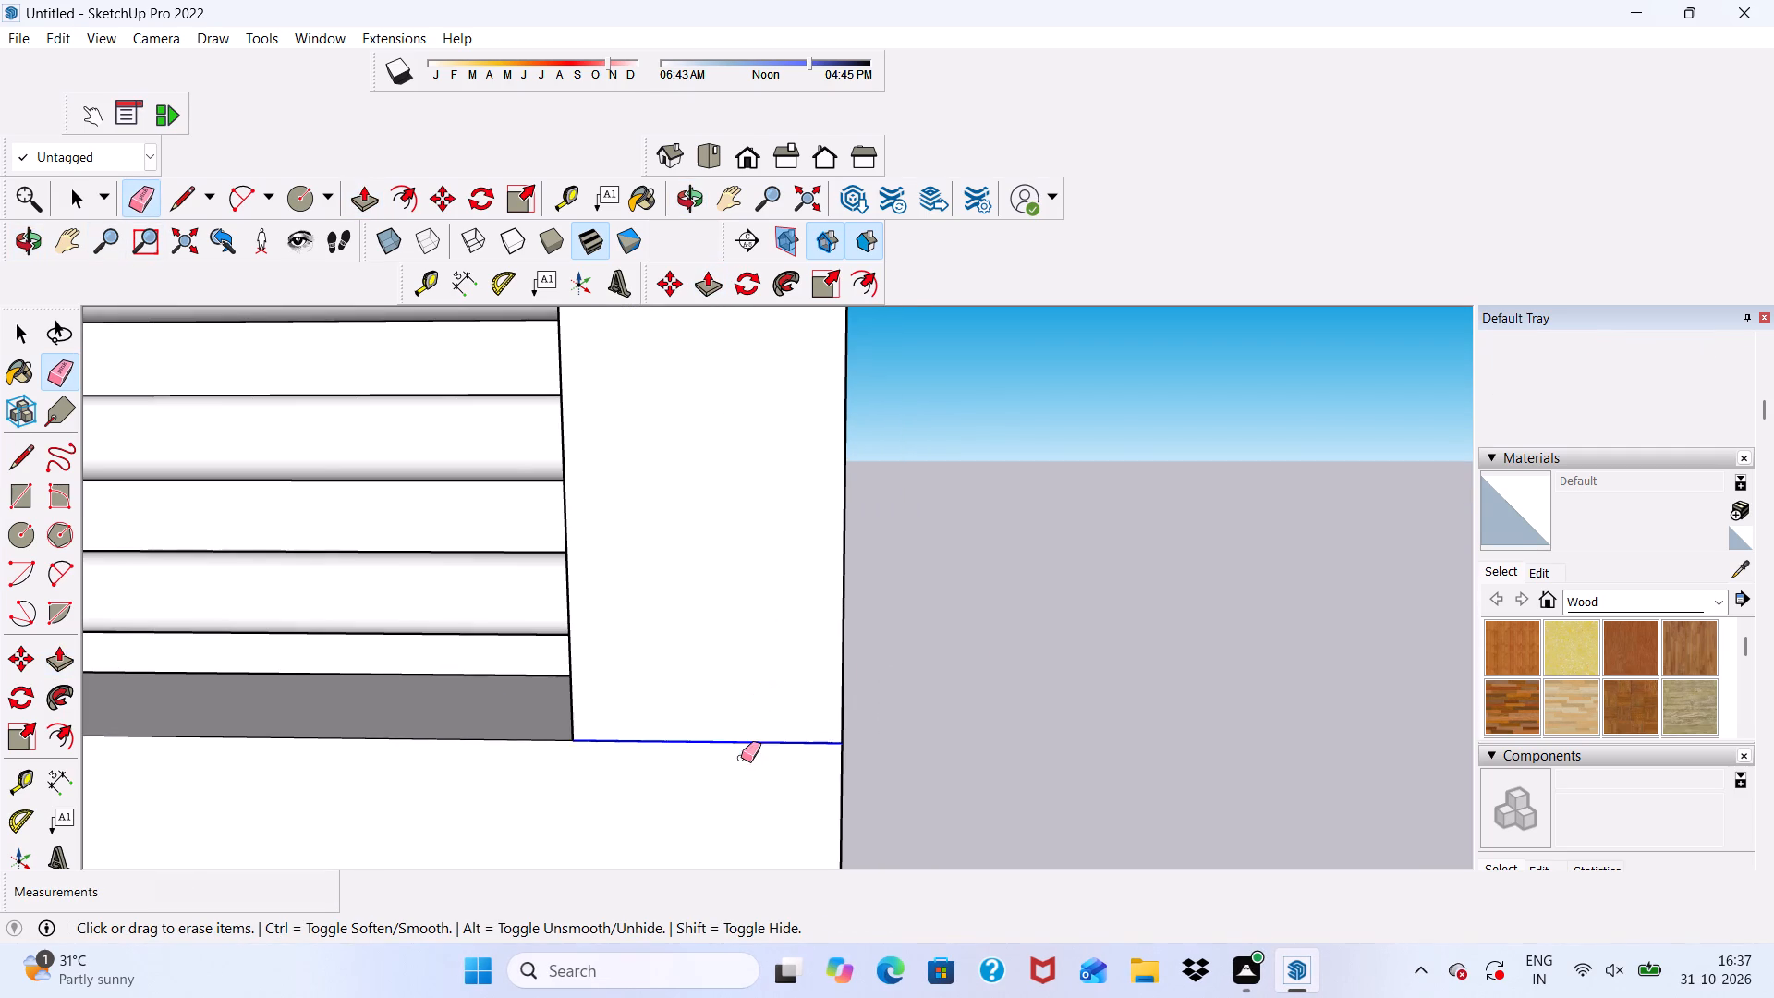
{"action": "left_click_drag", "start_coordinate": [741, 758], "coordinate": [740, 760]}
Erase the two vertical seams and the base line on the outer side face where the boundary wall meets the building.
{"action": "scroll", "coordinate": [738, 674], "scroll_direction": "down", "scroll_amount": 4}
{"action": "middle_click_drag", "start_coordinate": [739, 674], "coordinate": [434, 644]}
{"action": "scroll", "coordinate": [486, 582], "scroll_direction": "down", "scroll_amount": 11}
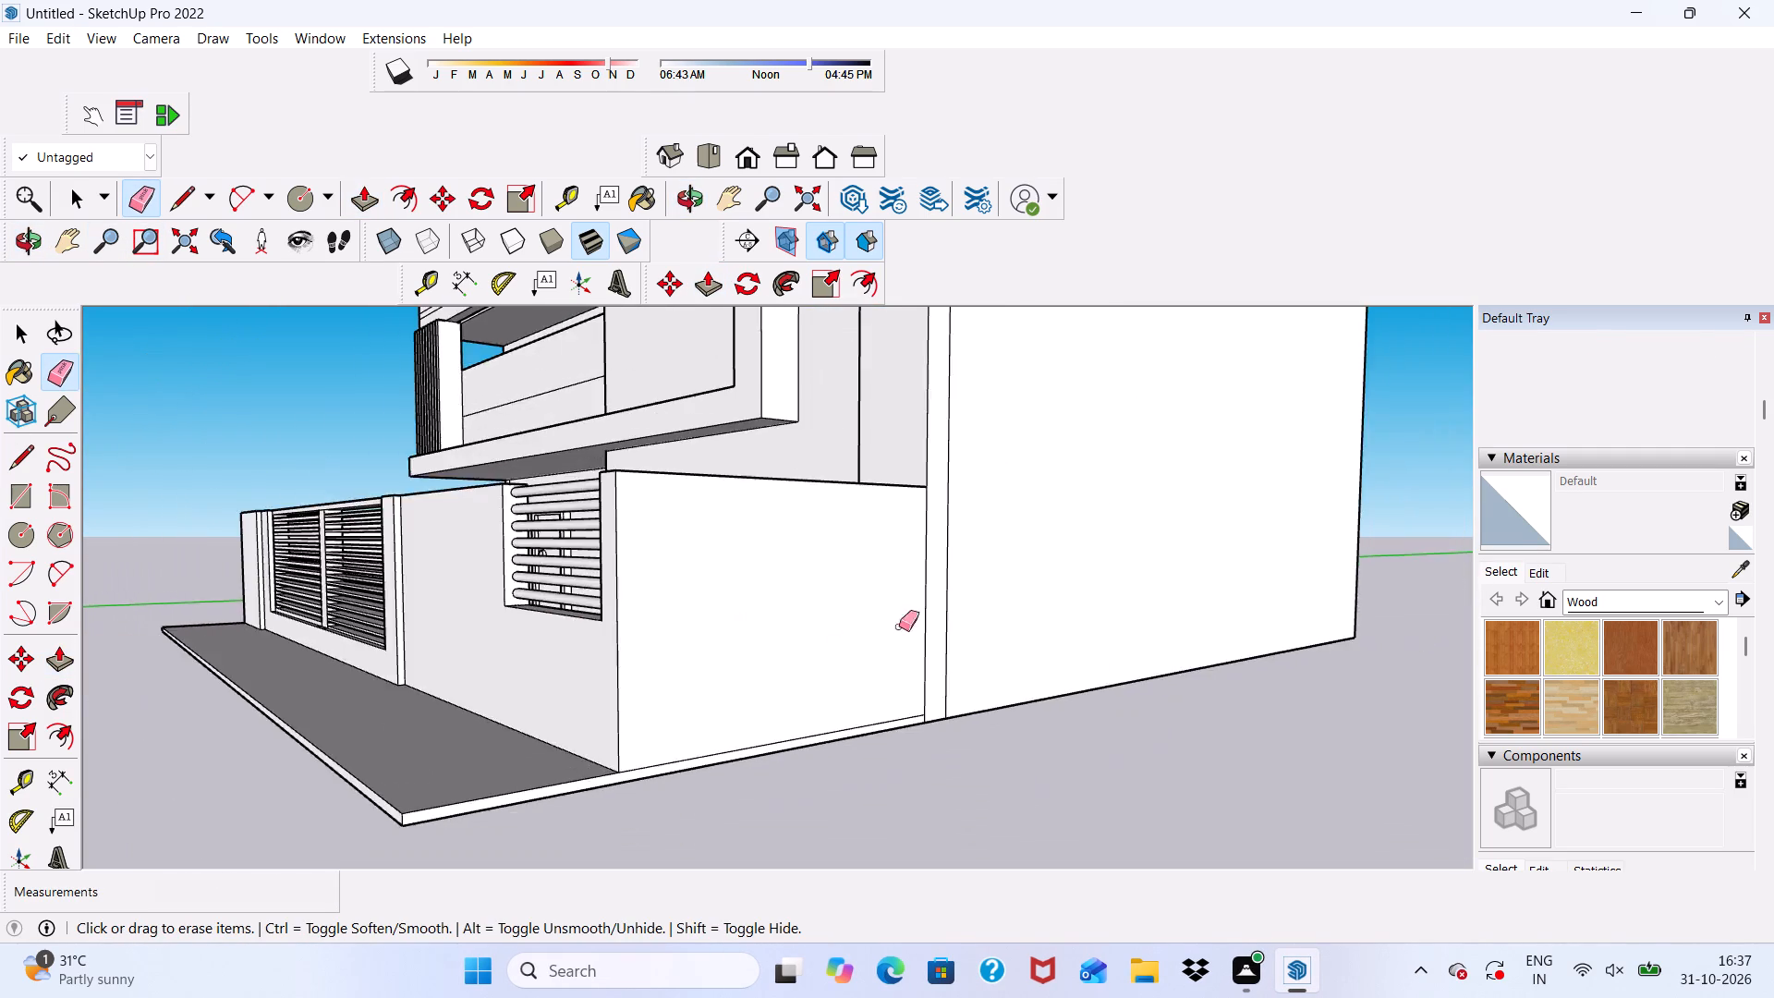
{"action": "scroll", "coordinate": [939, 590], "scroll_direction": "up", "scroll_amount": 5}
{"action": "left_click_drag", "start_coordinate": [930, 555], "coordinate": [869, 588]}
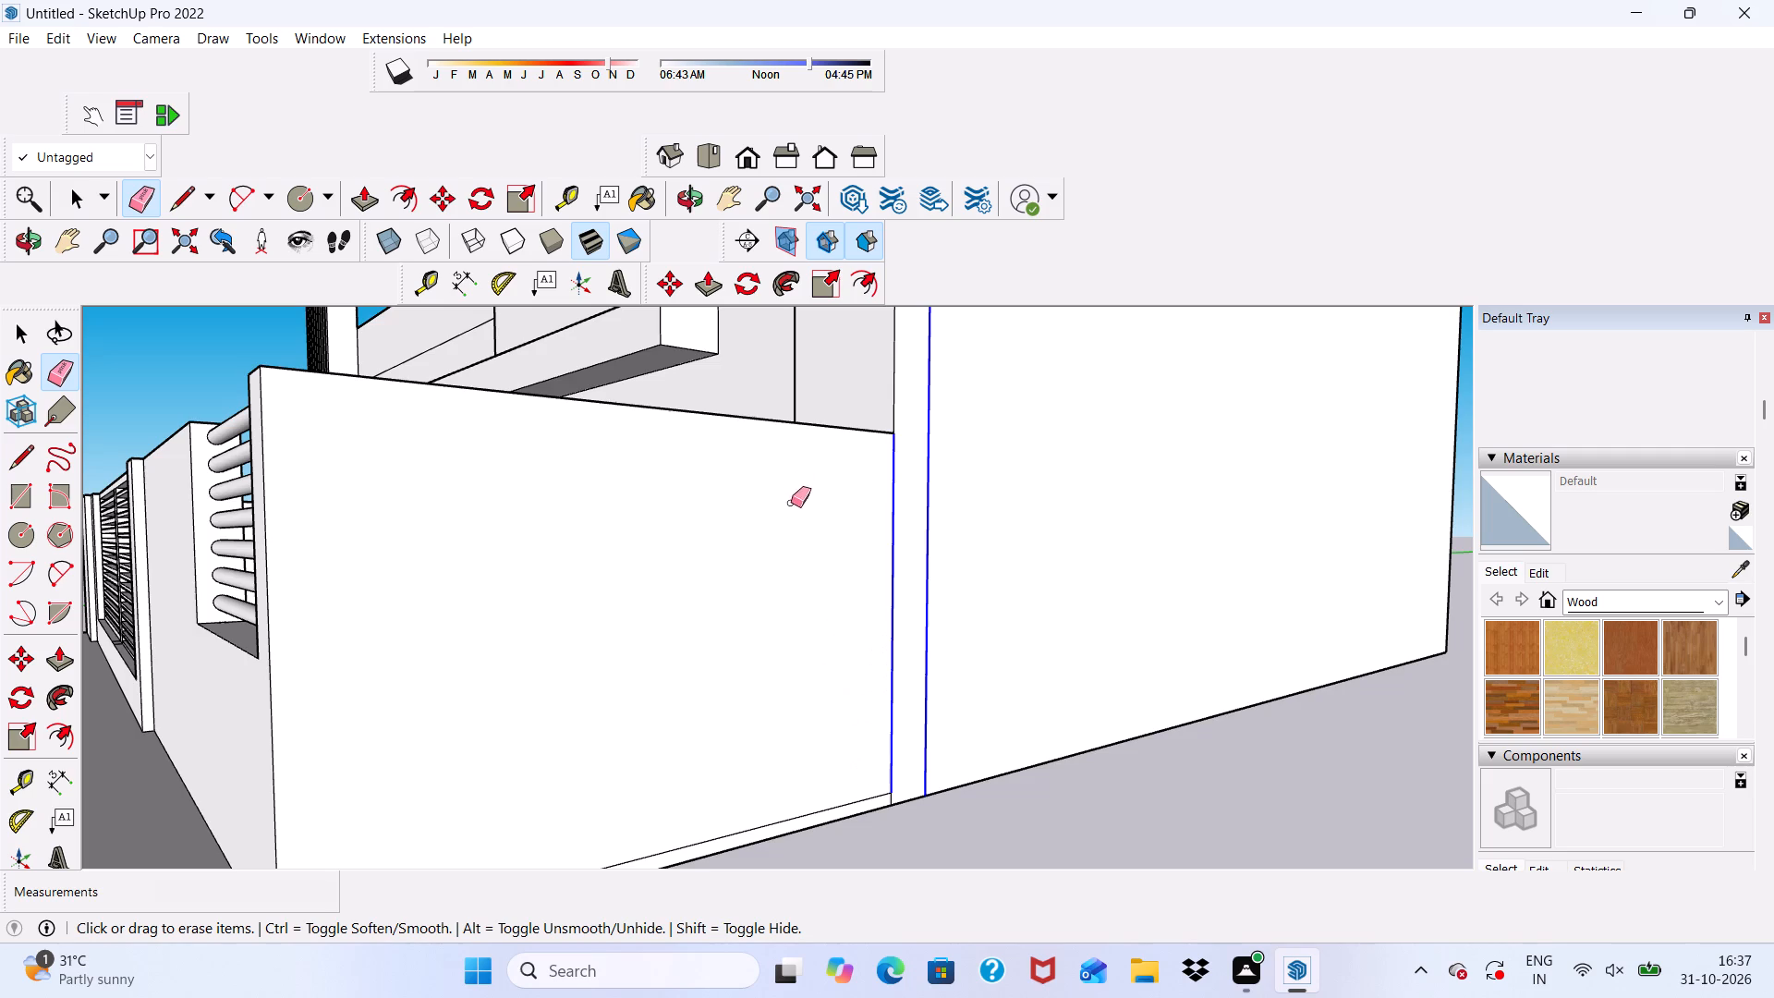
{"action": "scroll", "coordinate": [784, 495], "scroll_direction": "down", "scroll_amount": 4}
{"action": "scroll", "coordinate": [790, 709], "scroll_direction": "up", "scroll_amount": 10}
{"action": "left_click_drag", "start_coordinate": [790, 767], "coordinate": [793, 785]}
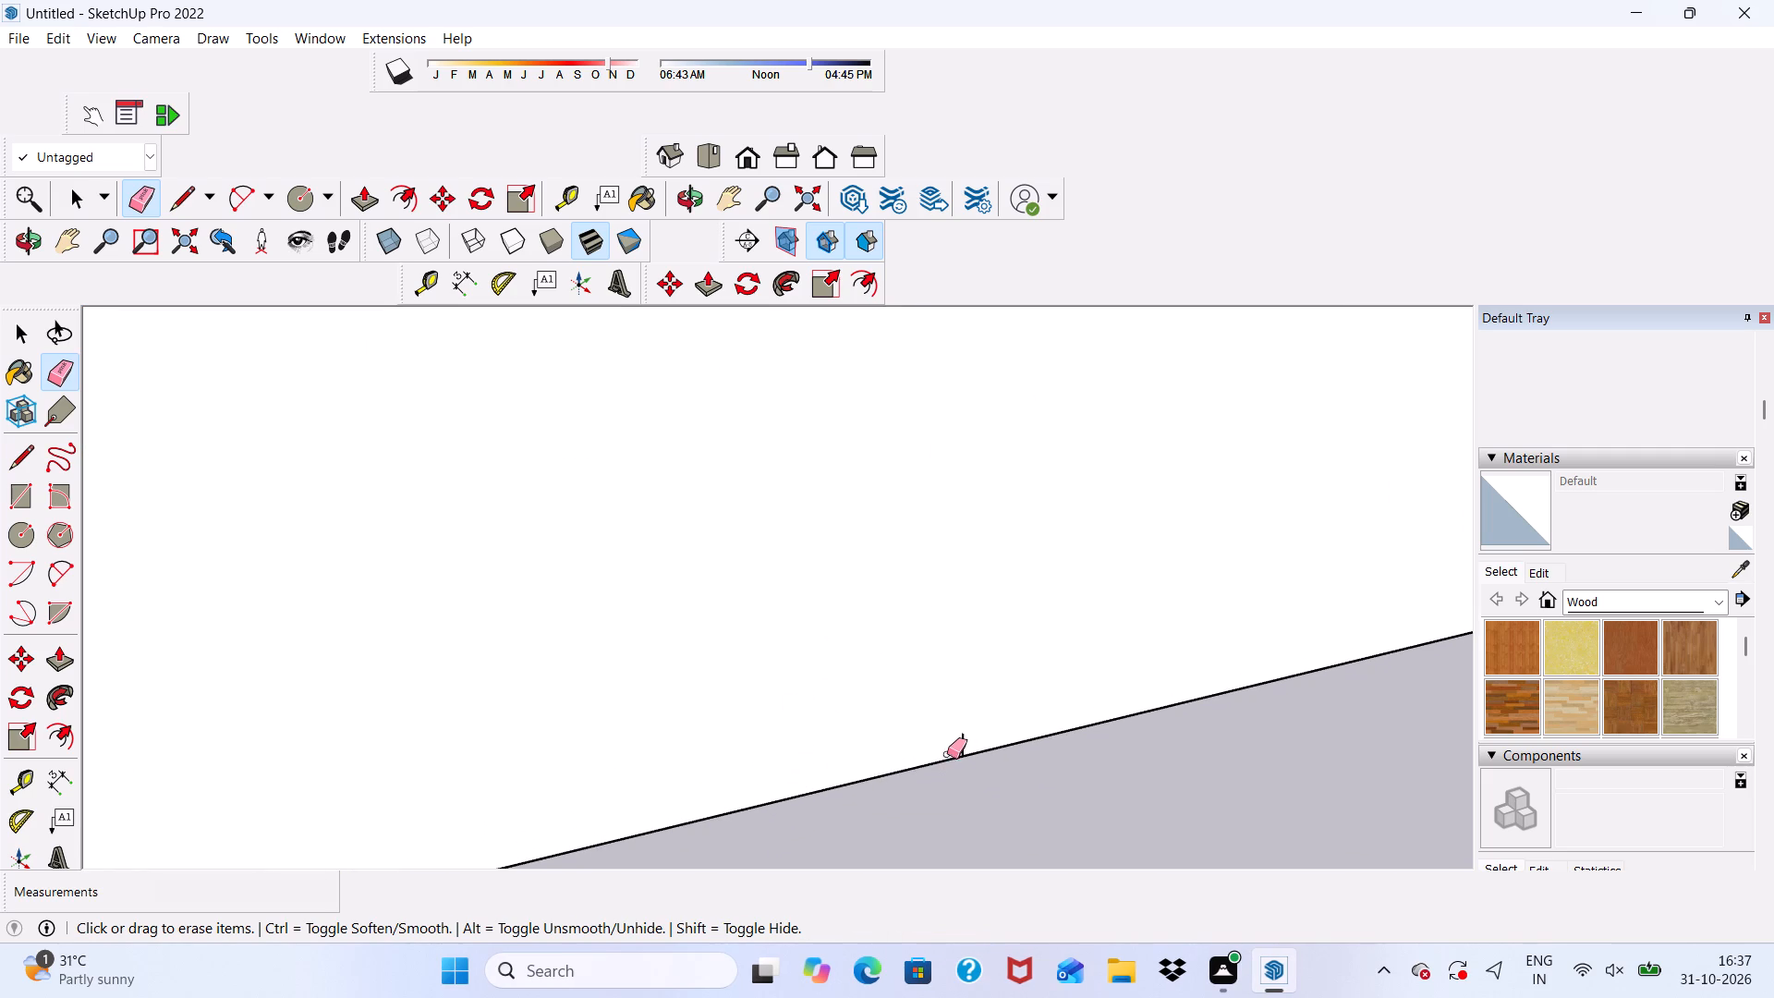
{"action": "left_click_drag", "start_coordinate": [951, 747], "coordinate": [959, 733]}
{"action": "left_click_drag", "start_coordinate": [963, 727], "coordinate": [966, 747]}
{"action": "scroll", "coordinate": [961, 687], "scroll_direction": "down", "scroll_amount": 6}
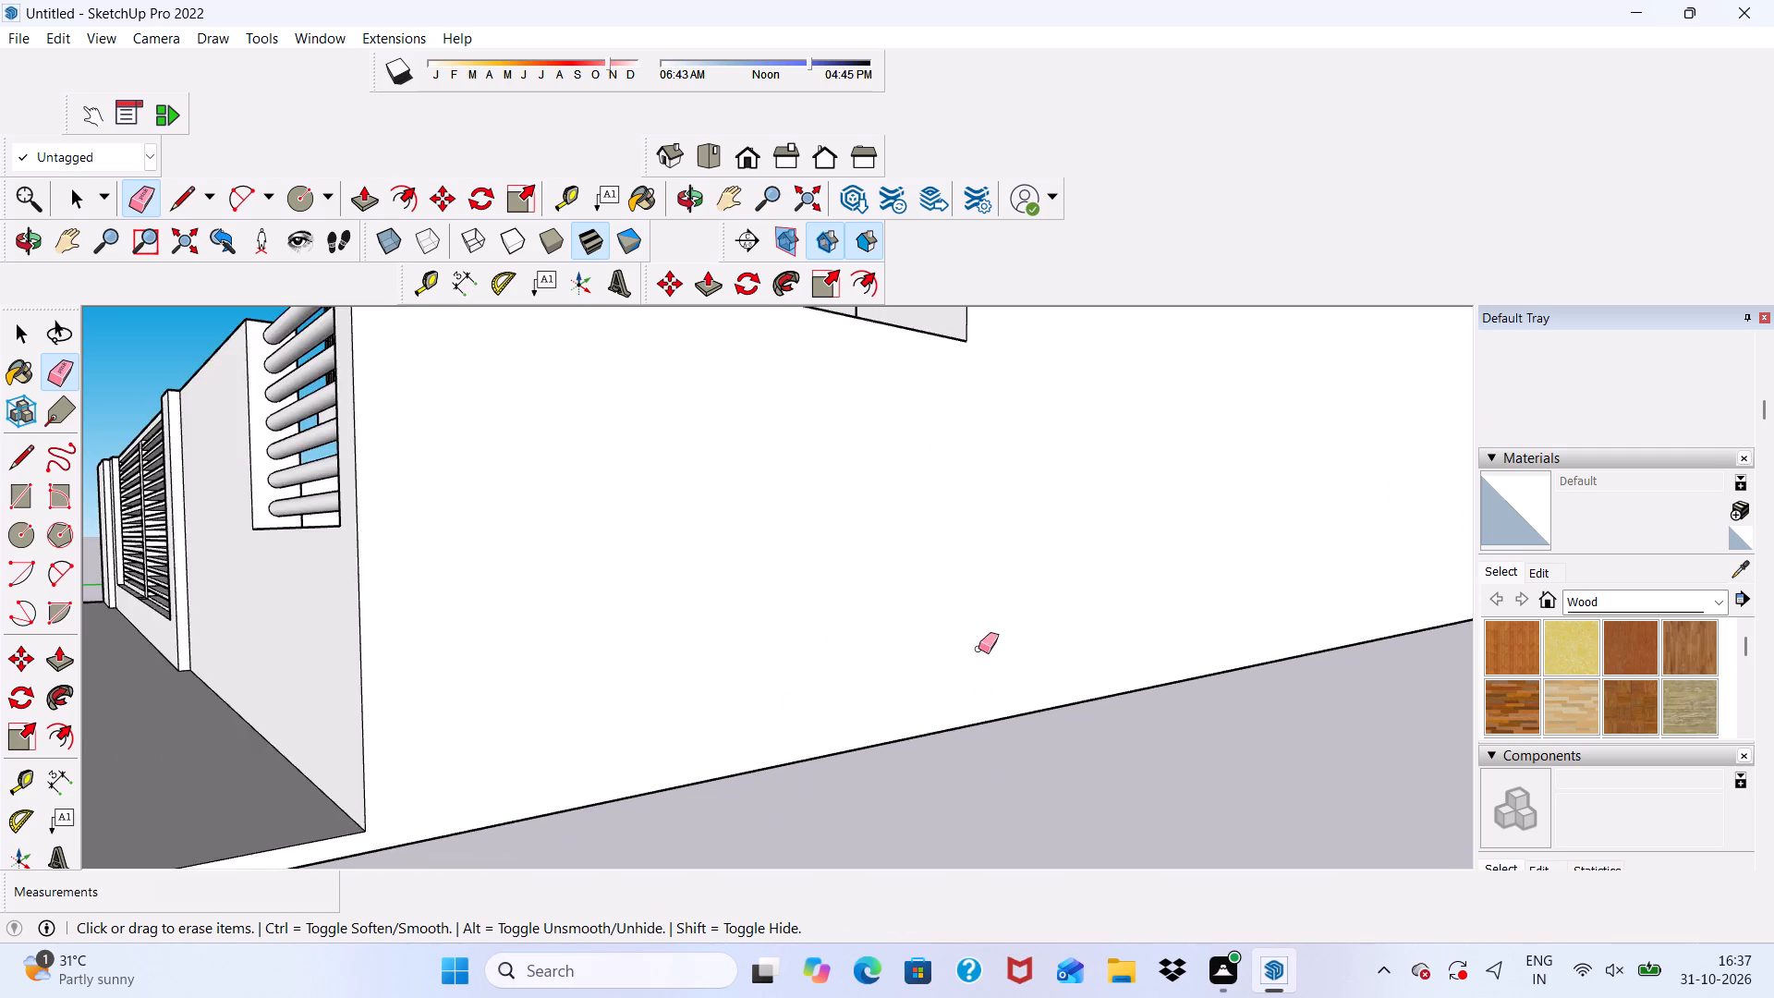
Erase the horizontal floor lines across the building's rear face.
{"action": "scroll", "coordinate": [978, 649], "scroll_direction": "down", "scroll_amount": 7}
{"action": "middle_click_drag", "start_coordinate": [870, 724], "coordinate": [632, 764]}
{"action": "scroll", "coordinate": [555, 577], "scroll_direction": "down", "scroll_amount": 6}
{"action": "scroll", "coordinate": [660, 692], "scroll_direction": "down", "scroll_amount": 6}
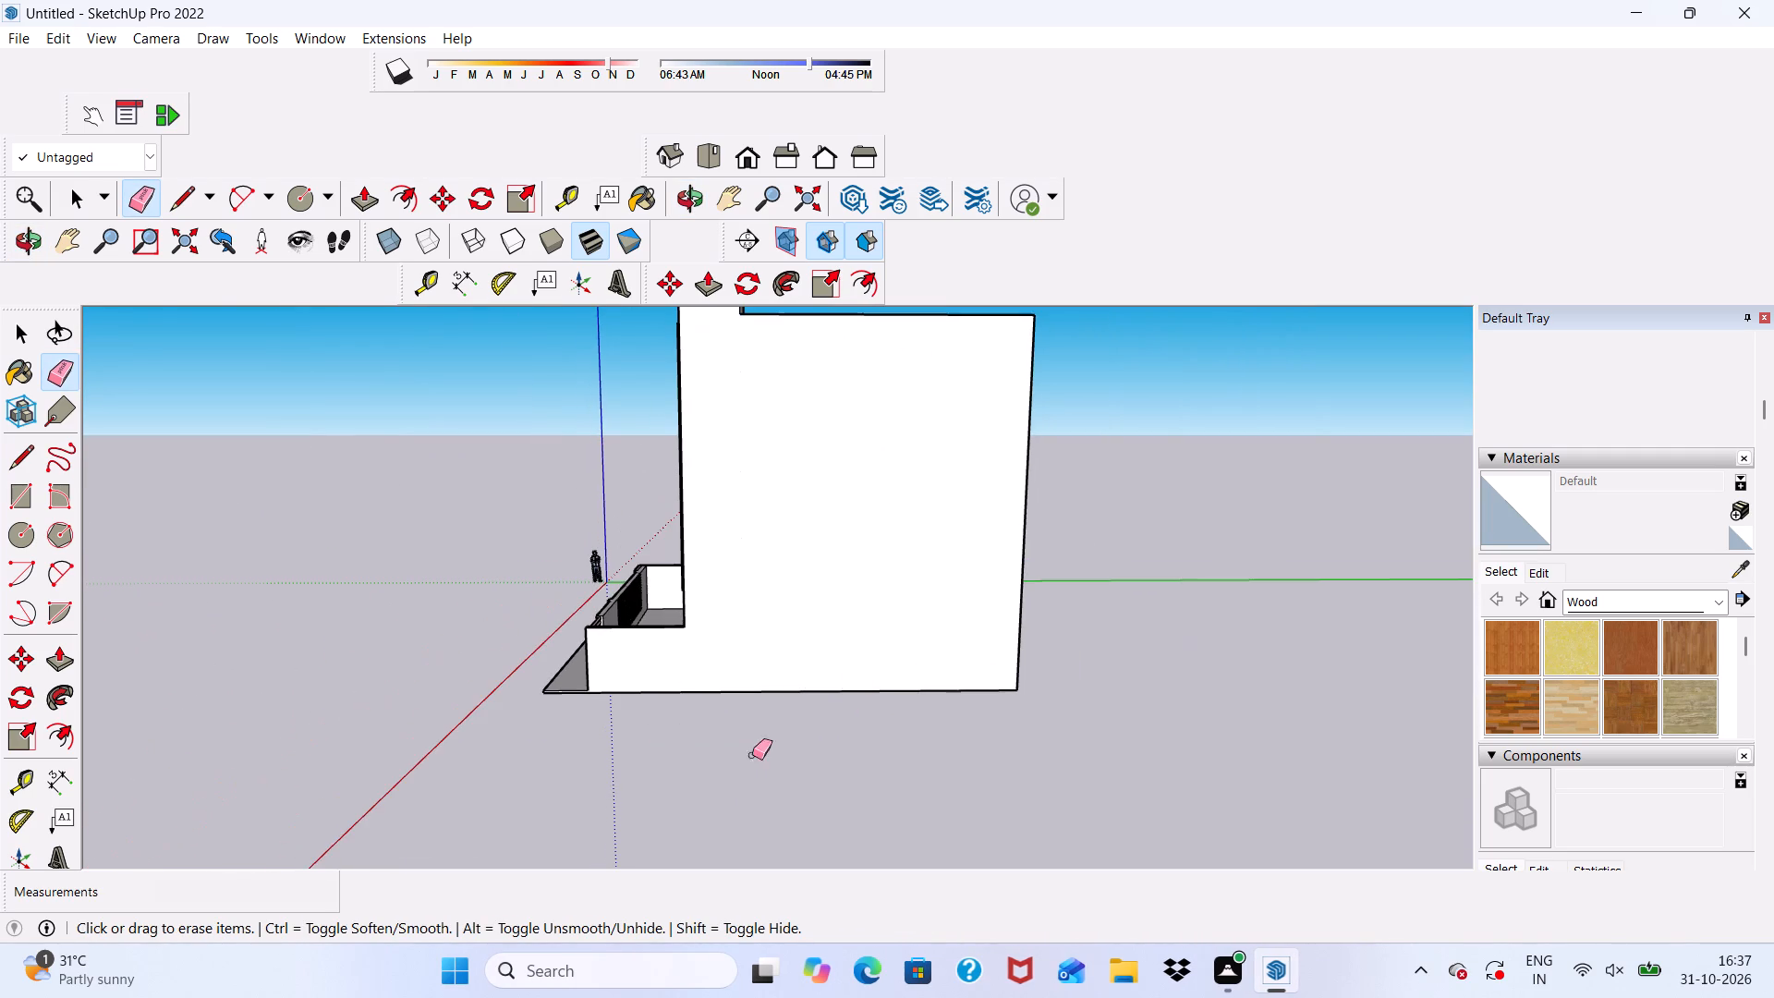
{"action": "middle_click_drag", "start_coordinate": [936, 598], "coordinate": [571, 662]}
{"action": "left_click_drag", "start_coordinate": [749, 462], "coordinate": [750, 543]}
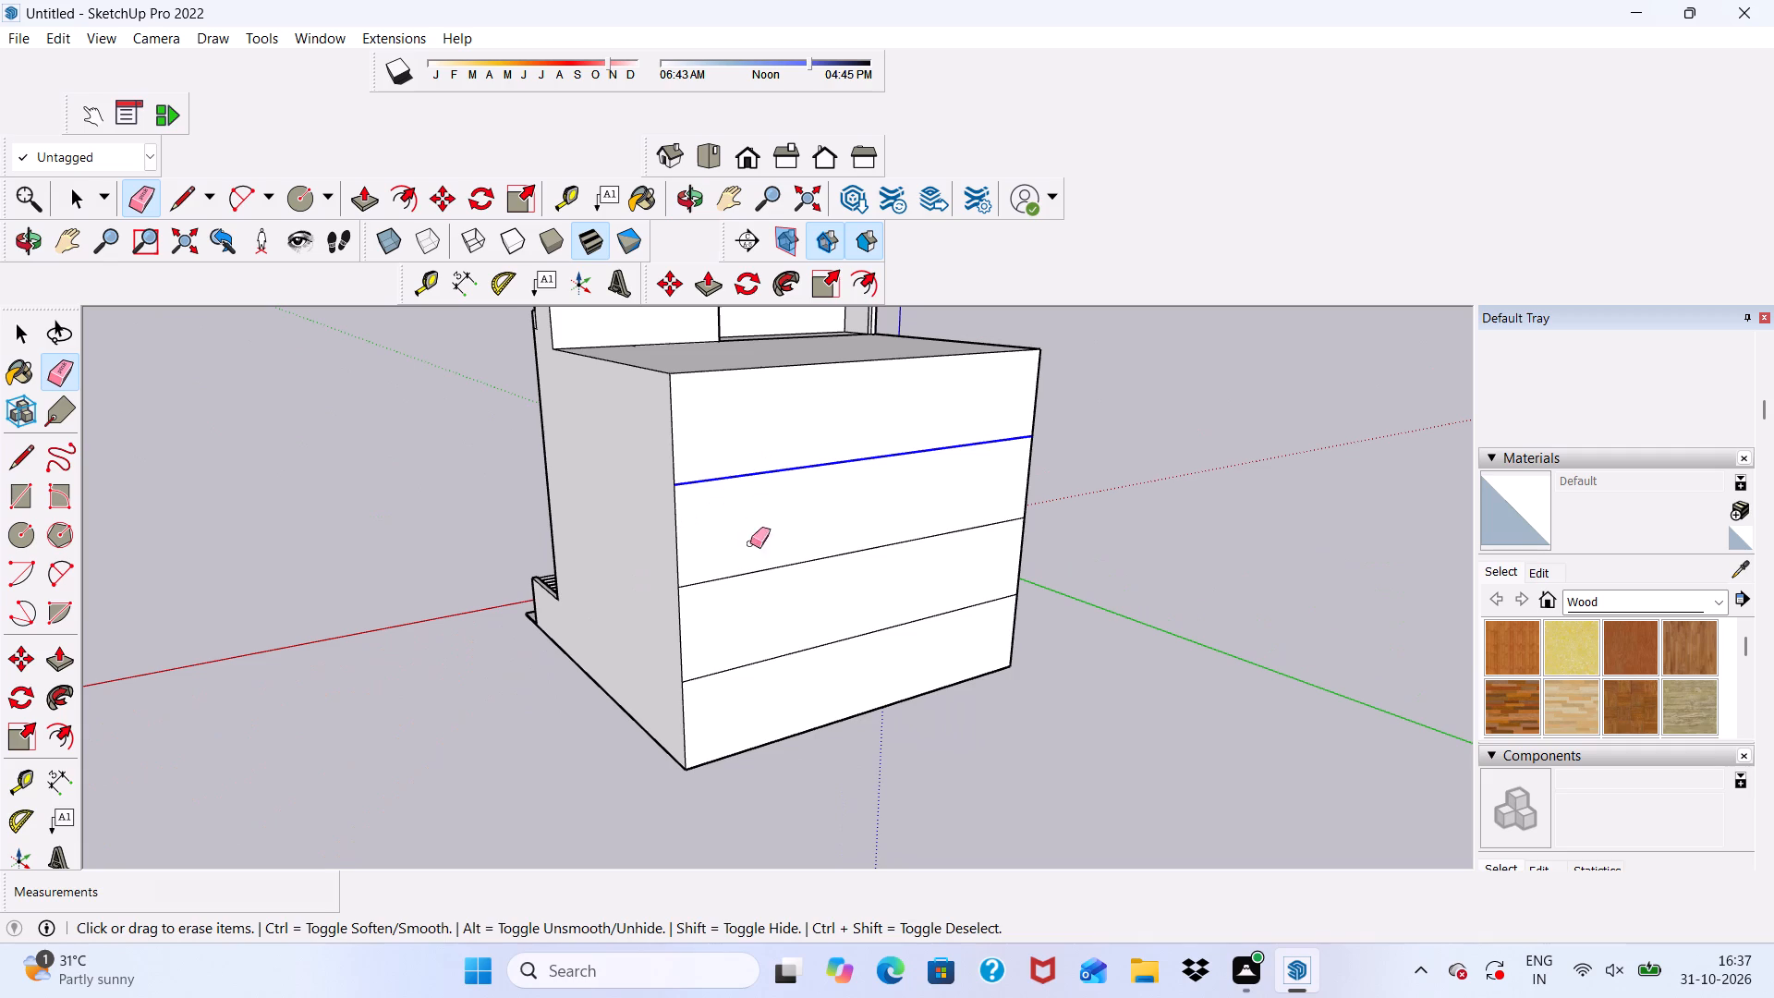
{"action": "left_click_drag", "start_coordinate": [750, 543], "coordinate": [762, 664]}
Erase the leftover edges on the roof surface beside the parapet.
{"action": "scroll", "coordinate": [773, 557], "scroll_direction": "down", "scroll_amount": 6}
{"action": "middle_click_drag", "start_coordinate": [796, 610], "coordinate": [183, 661]}
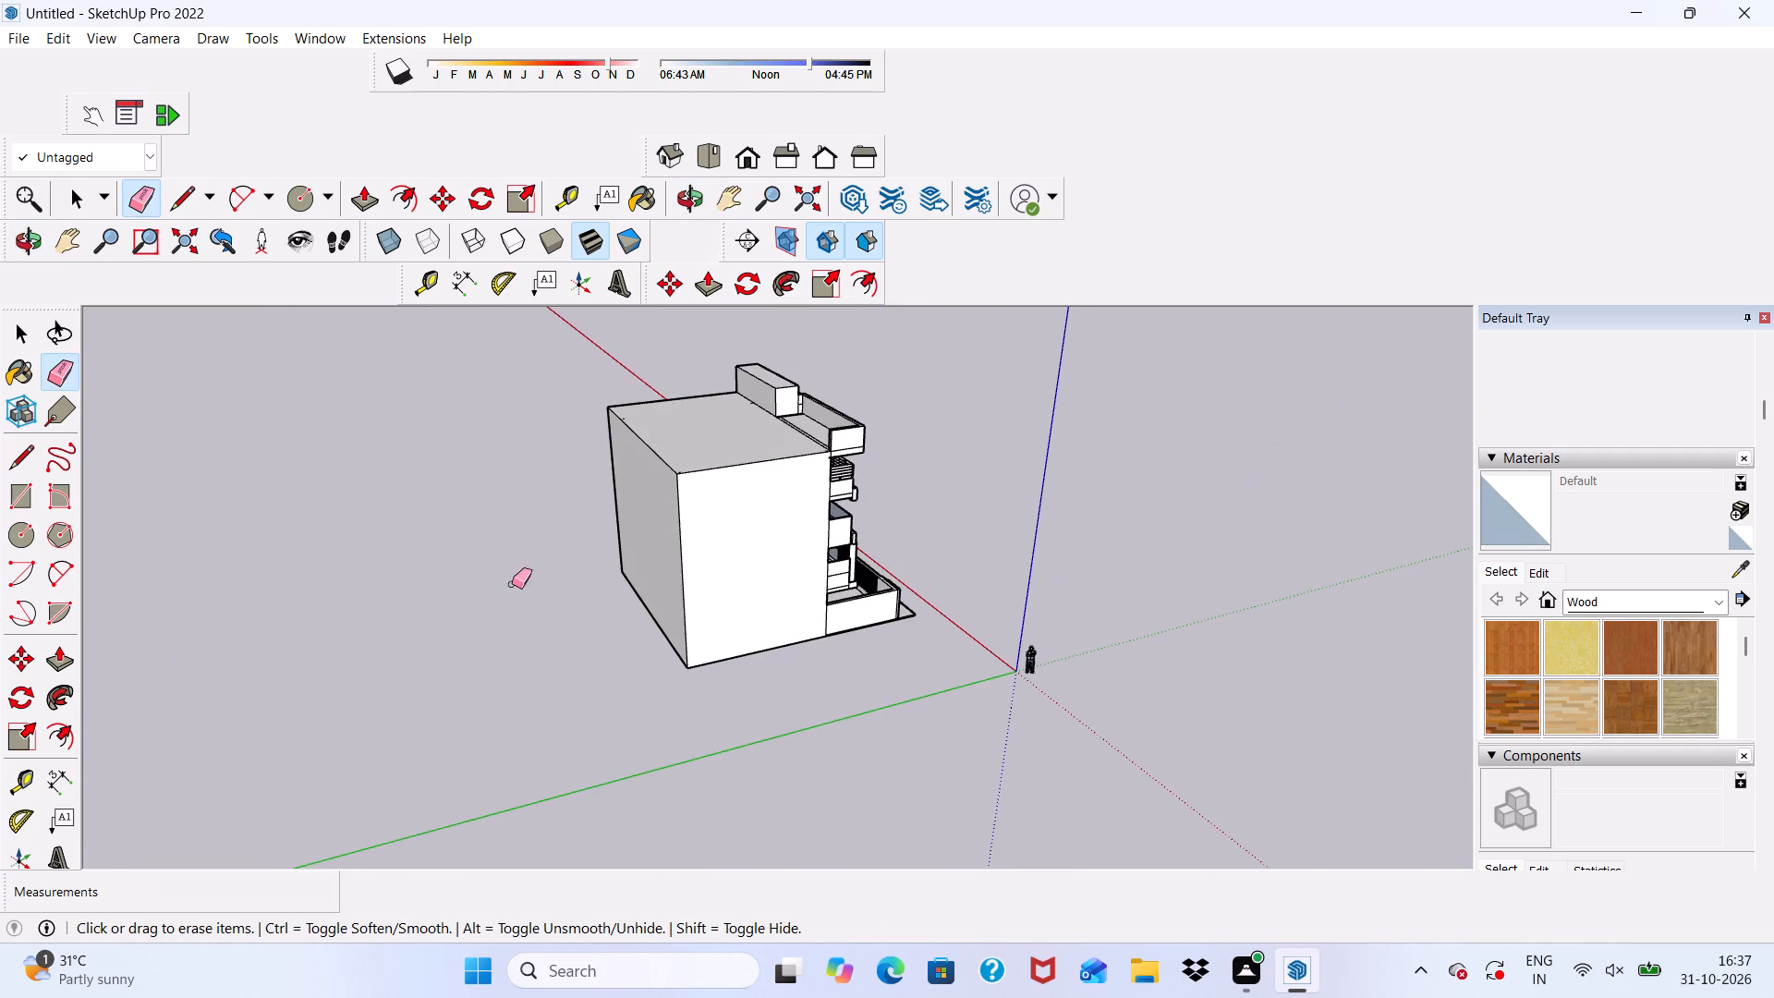
{"action": "scroll", "coordinate": [784, 432], "scroll_direction": "up", "scroll_amount": 6}
{"action": "scroll", "coordinate": [760, 411], "scroll_direction": "up", "scroll_amount": 20}
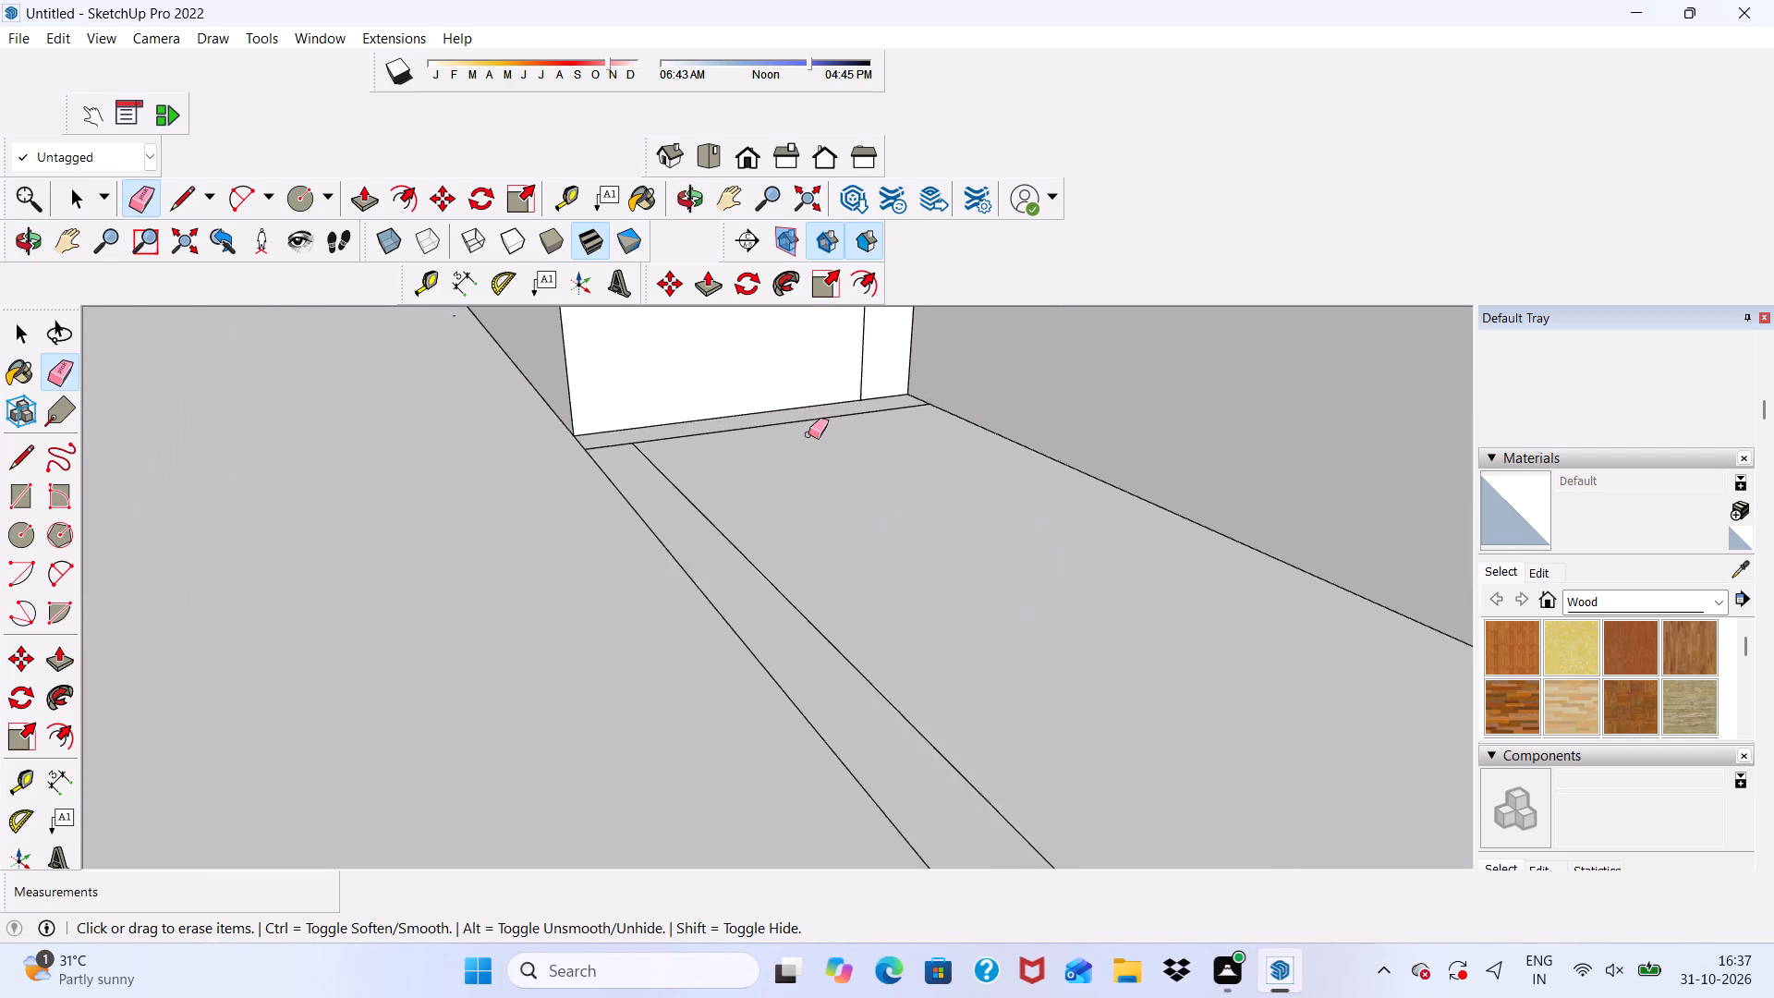
{"action": "left_click", "coordinate": [805, 420]}
{"action": "left_click_drag", "start_coordinate": [681, 497], "coordinate": [659, 556]}
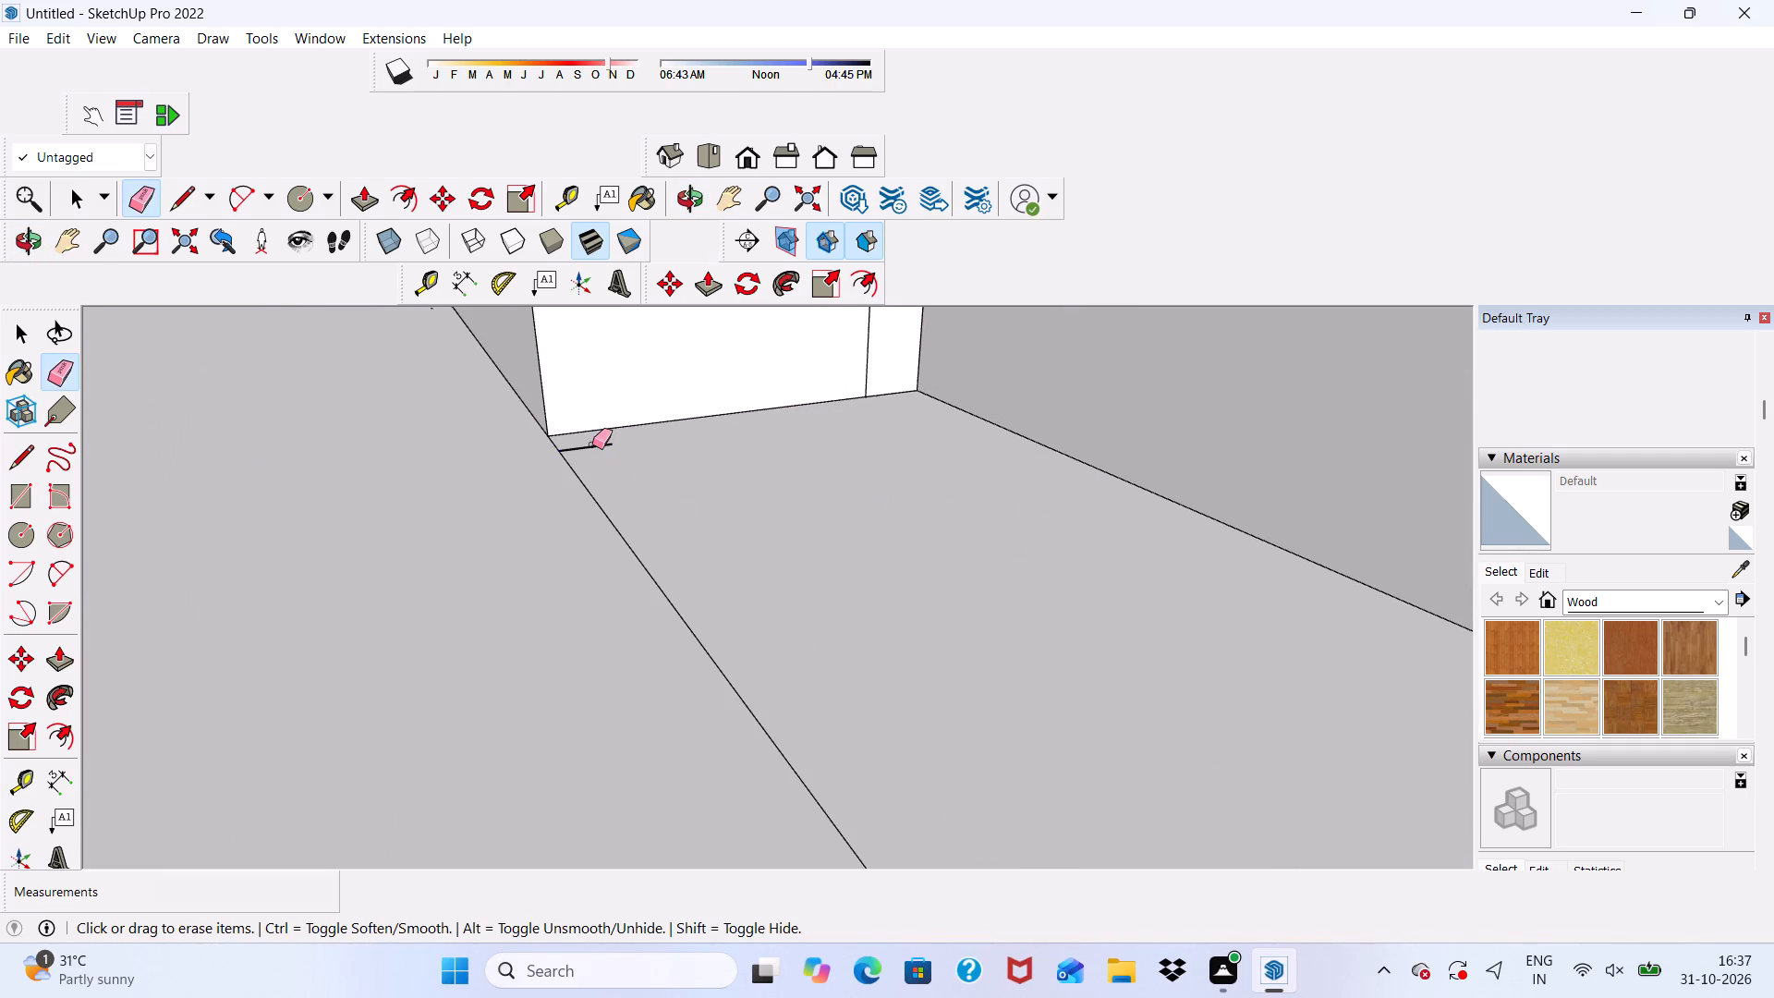
{"action": "left_click_drag", "start_coordinate": [592, 444], "coordinate": [581, 468]}
Erase the remaining short stray edges around the inner corners of the roof parapet.
{"action": "scroll", "coordinate": [581, 457], "scroll_direction": "down", "scroll_amount": 12}
{"action": "middle_click_drag", "start_coordinate": [768, 522], "coordinate": [1035, 591]}
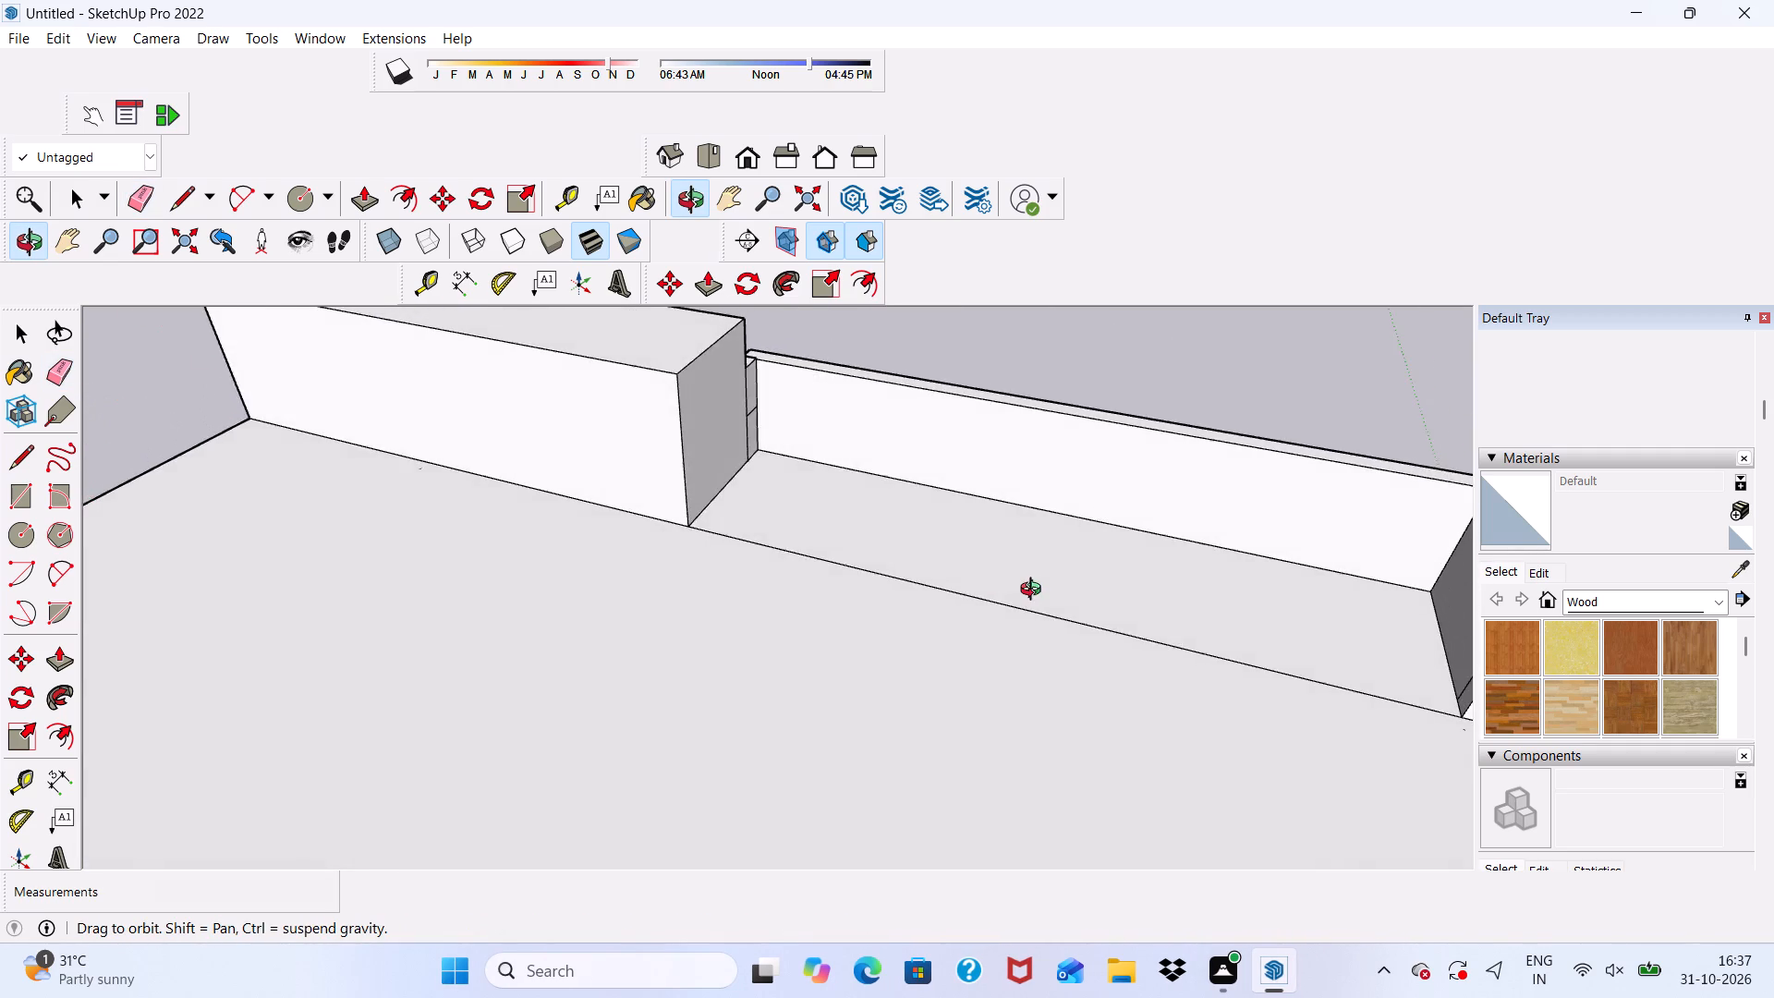
{"action": "middle_click_drag", "start_coordinate": [1035, 591], "coordinate": [1075, 597]}
{"action": "scroll", "coordinate": [725, 509], "scroll_direction": "down", "scroll_amount": 5}
{"action": "scroll", "coordinate": [481, 495], "scroll_direction": "up", "scroll_amount": 1}
{"action": "middle_click_drag", "start_coordinate": [713, 504], "coordinate": [884, 519]}
{"action": "scroll", "coordinate": [1008, 444], "scroll_direction": "up", "scroll_amount": 5}
{"action": "scroll", "coordinate": [1336, 447], "scroll_direction": "up", "scroll_amount": 5}
{"action": "left_click_drag", "start_coordinate": [1415, 480], "coordinate": [1429, 502]}
{"action": "scroll", "coordinate": [1355, 496], "scroll_direction": "down", "scroll_amount": 4}
{"action": "middle_click_drag", "start_coordinate": [1173, 499], "coordinate": [757, 555]}
{"action": "scroll", "coordinate": [671, 352], "scroll_direction": "up", "scroll_amount": 8}
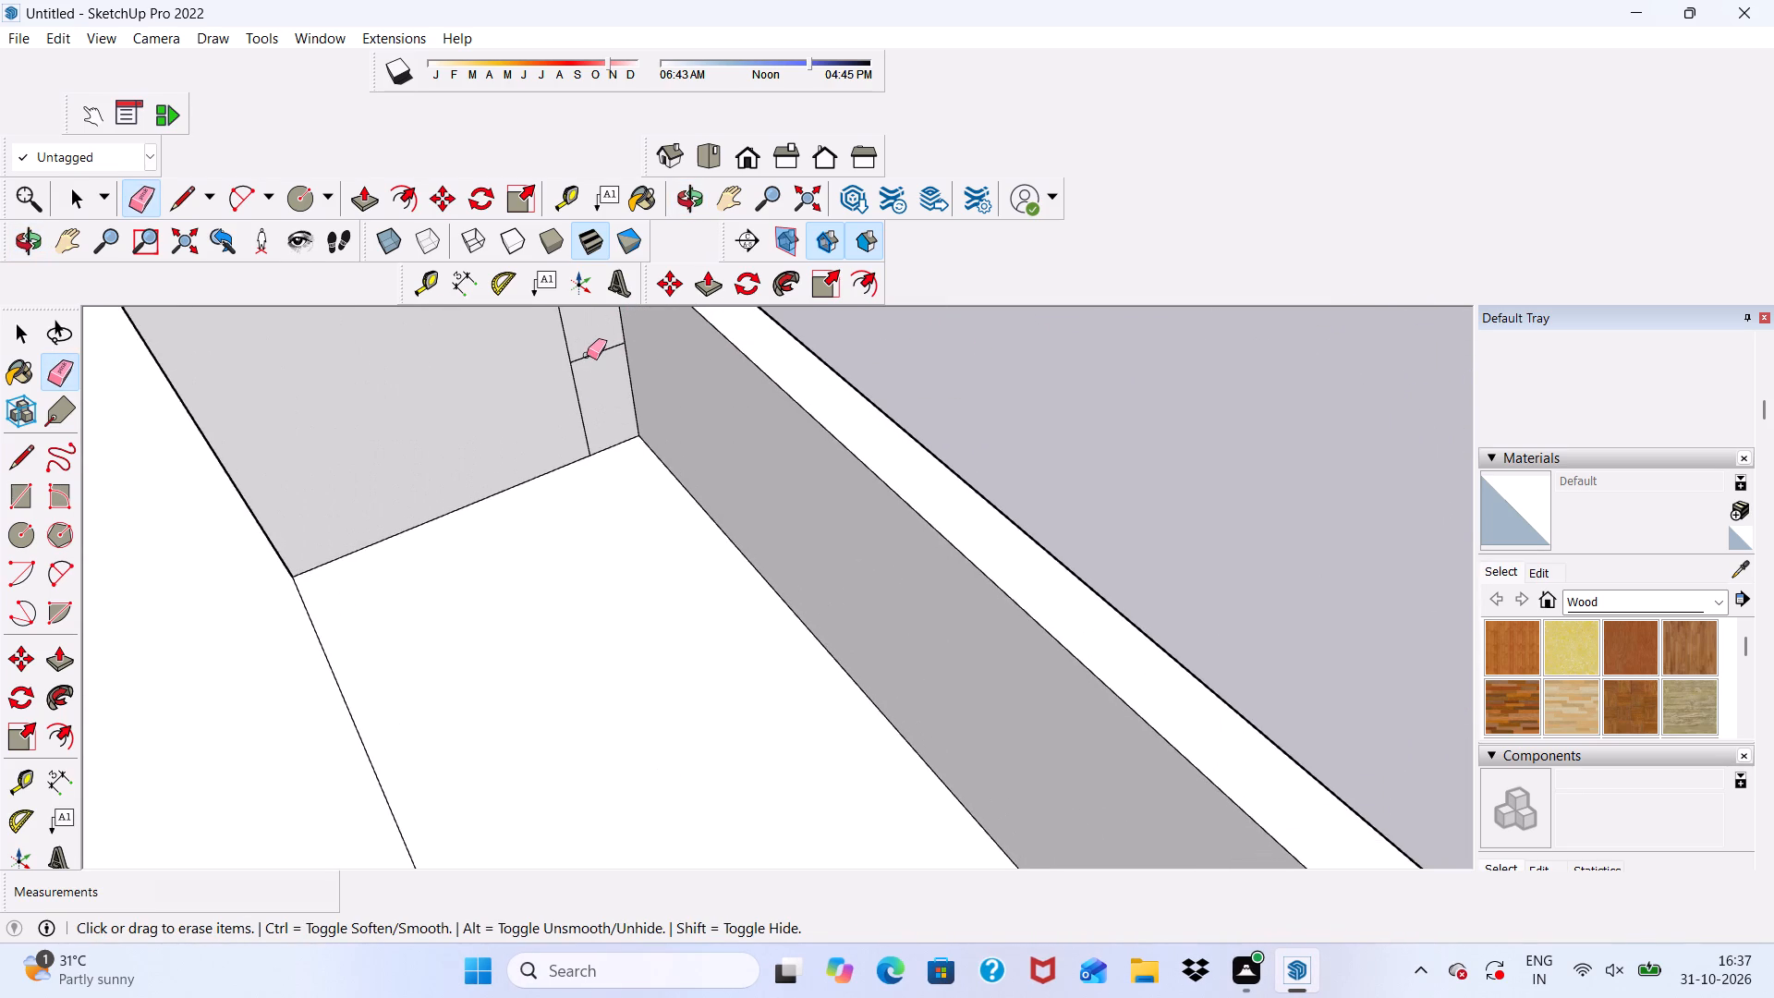
{"action": "left_click", "coordinate": [587, 355]}
Examine the front elevation and the boundary wall with its gate and railed opening.
{"action": "scroll", "coordinate": [587, 355], "scroll_direction": "down", "scroll_amount": 7}
{"action": "middle_click_drag", "start_coordinate": [745, 538], "coordinate": [131, 392]}
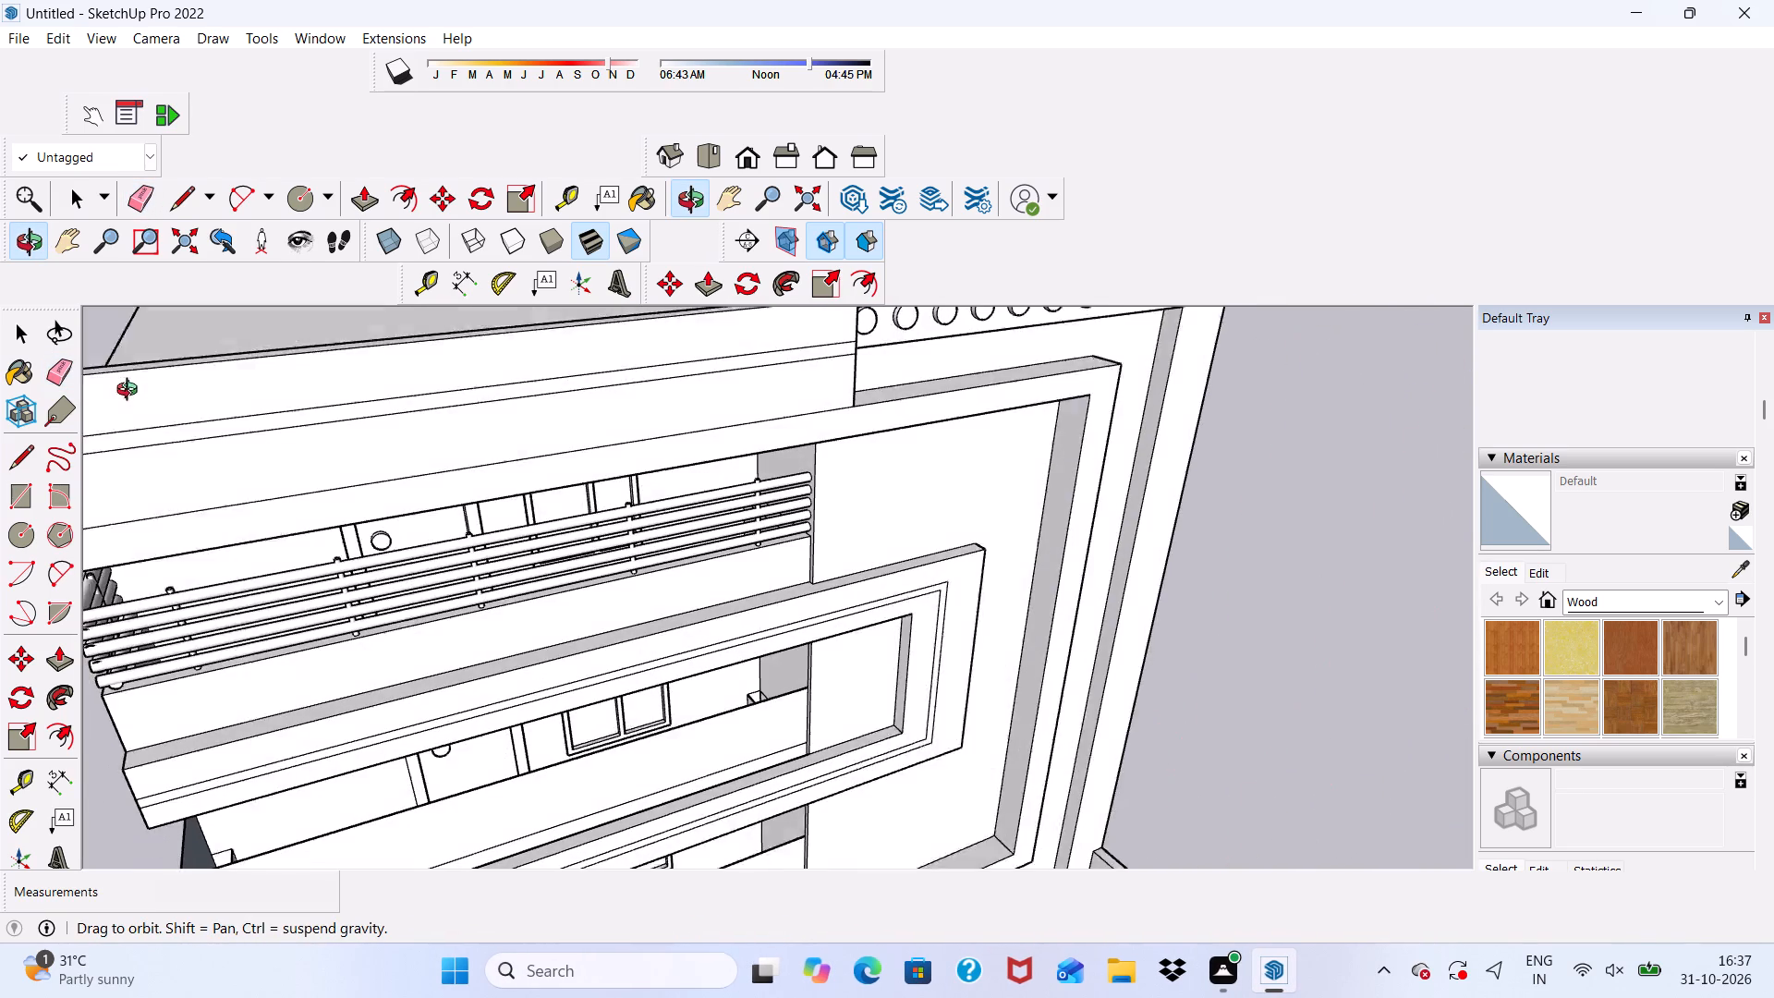
{"action": "middle_click_drag", "start_coordinate": [131, 392], "coordinate": [125, 383]}
{"action": "scroll", "coordinate": [346, 449], "scroll_direction": "down", "scroll_amount": 4}
{"action": "middle_click_drag", "start_coordinate": [674, 624], "coordinate": [439, 403]}
{"action": "scroll", "coordinate": [434, 400], "scroll_direction": "down", "scroll_amount": 6}
{"action": "key", "text": "space"}
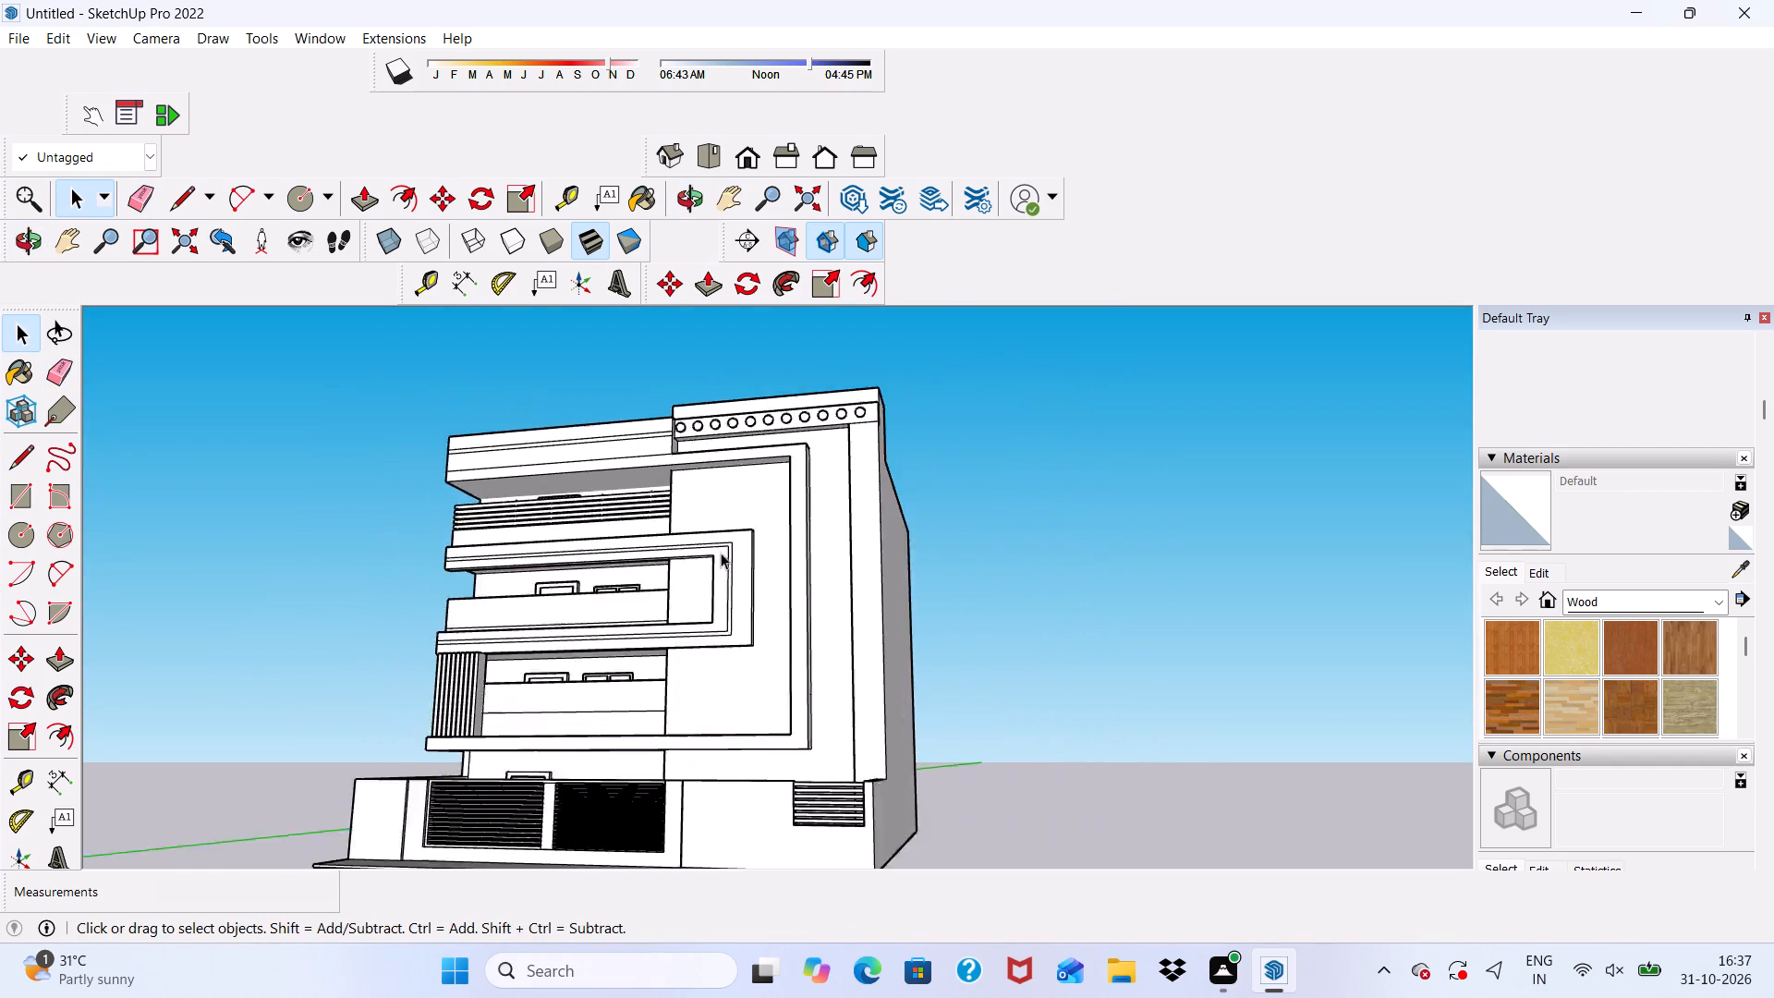
{"action": "scroll", "coordinate": [805, 490], "scroll_direction": "up", "scroll_amount": 1}
{"action": "scroll", "coordinate": [824, 408], "scroll_direction": "down", "scroll_amount": 5}
{"action": "scroll", "coordinate": [588, 651], "scroll_direction": "up", "scroll_amount": 6}
{"action": "scroll", "coordinate": [958, 749], "scroll_direction": "up", "scroll_amount": 5}
{"action": "scroll", "coordinate": [889, 696], "scroll_direction": "down", "scroll_amount": 1}
{"action": "middle_click_drag", "start_coordinate": [889, 697], "coordinate": [907, 727]}
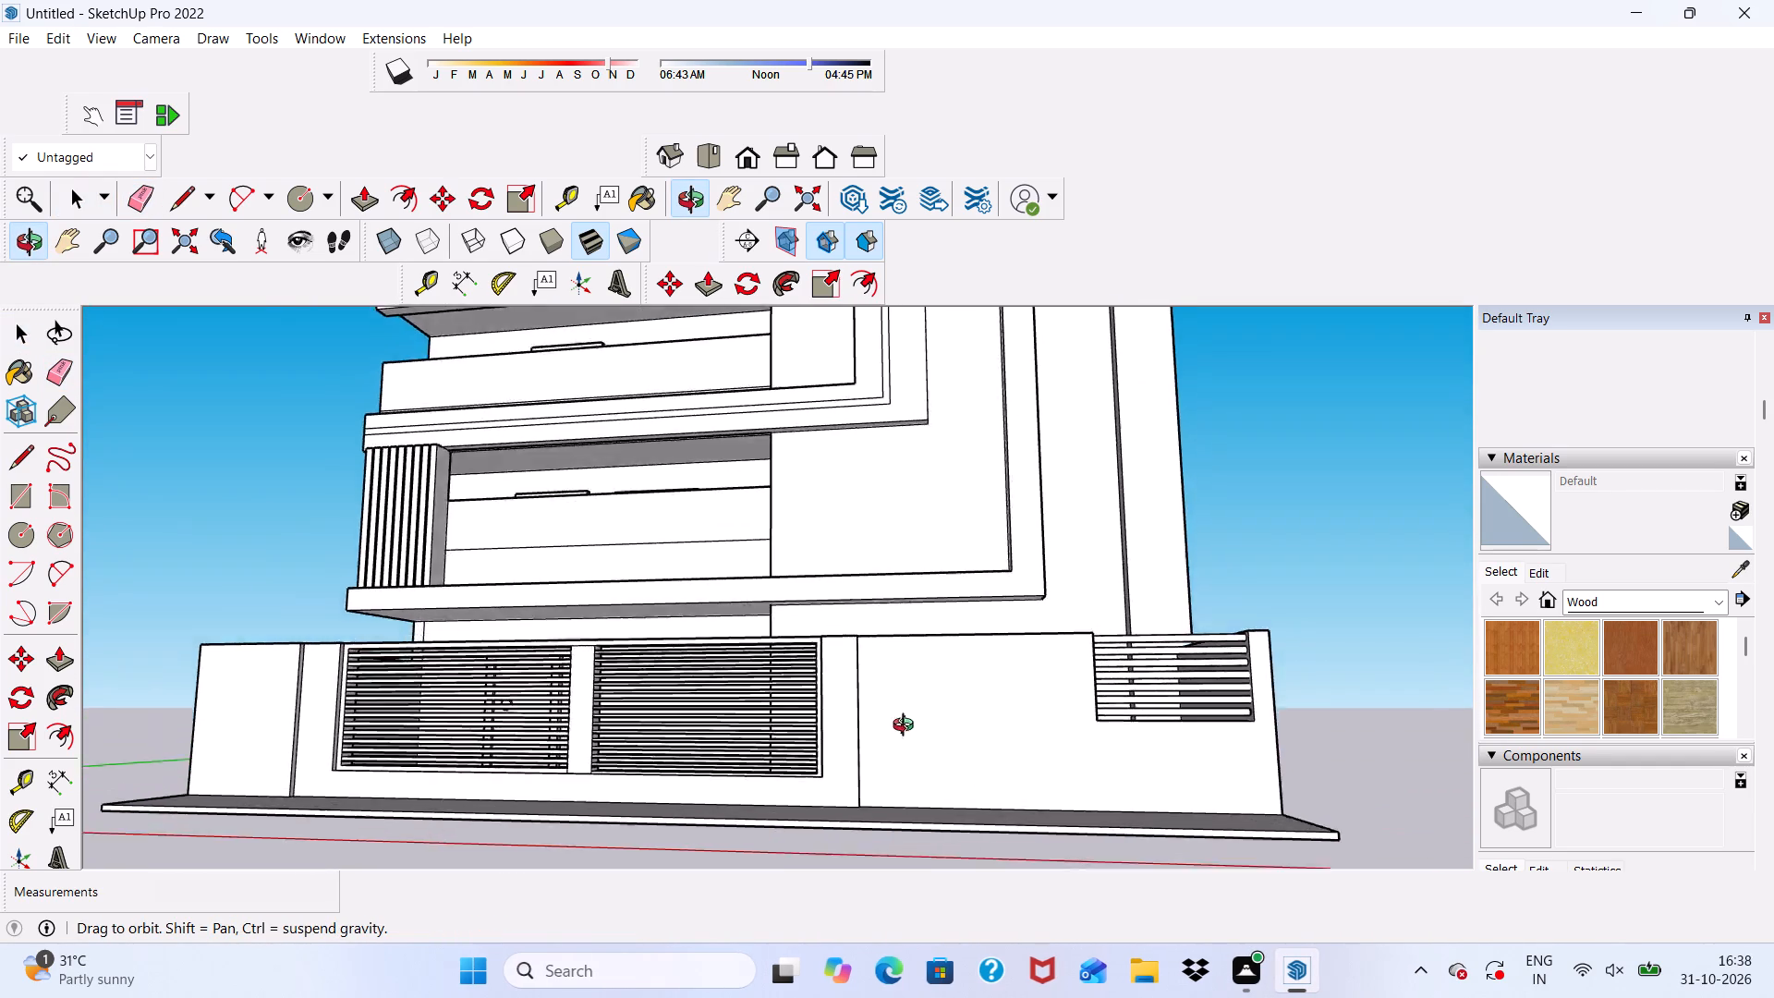
{"action": "middle_click_drag", "start_coordinate": [907, 727], "coordinate": [966, 808]}
{"action": "scroll", "coordinate": [962, 756], "scroll_direction": "up", "scroll_amount": 1}
{"action": "scroll", "coordinate": [923, 698], "scroll_direction": "down", "scroll_amount": 3}
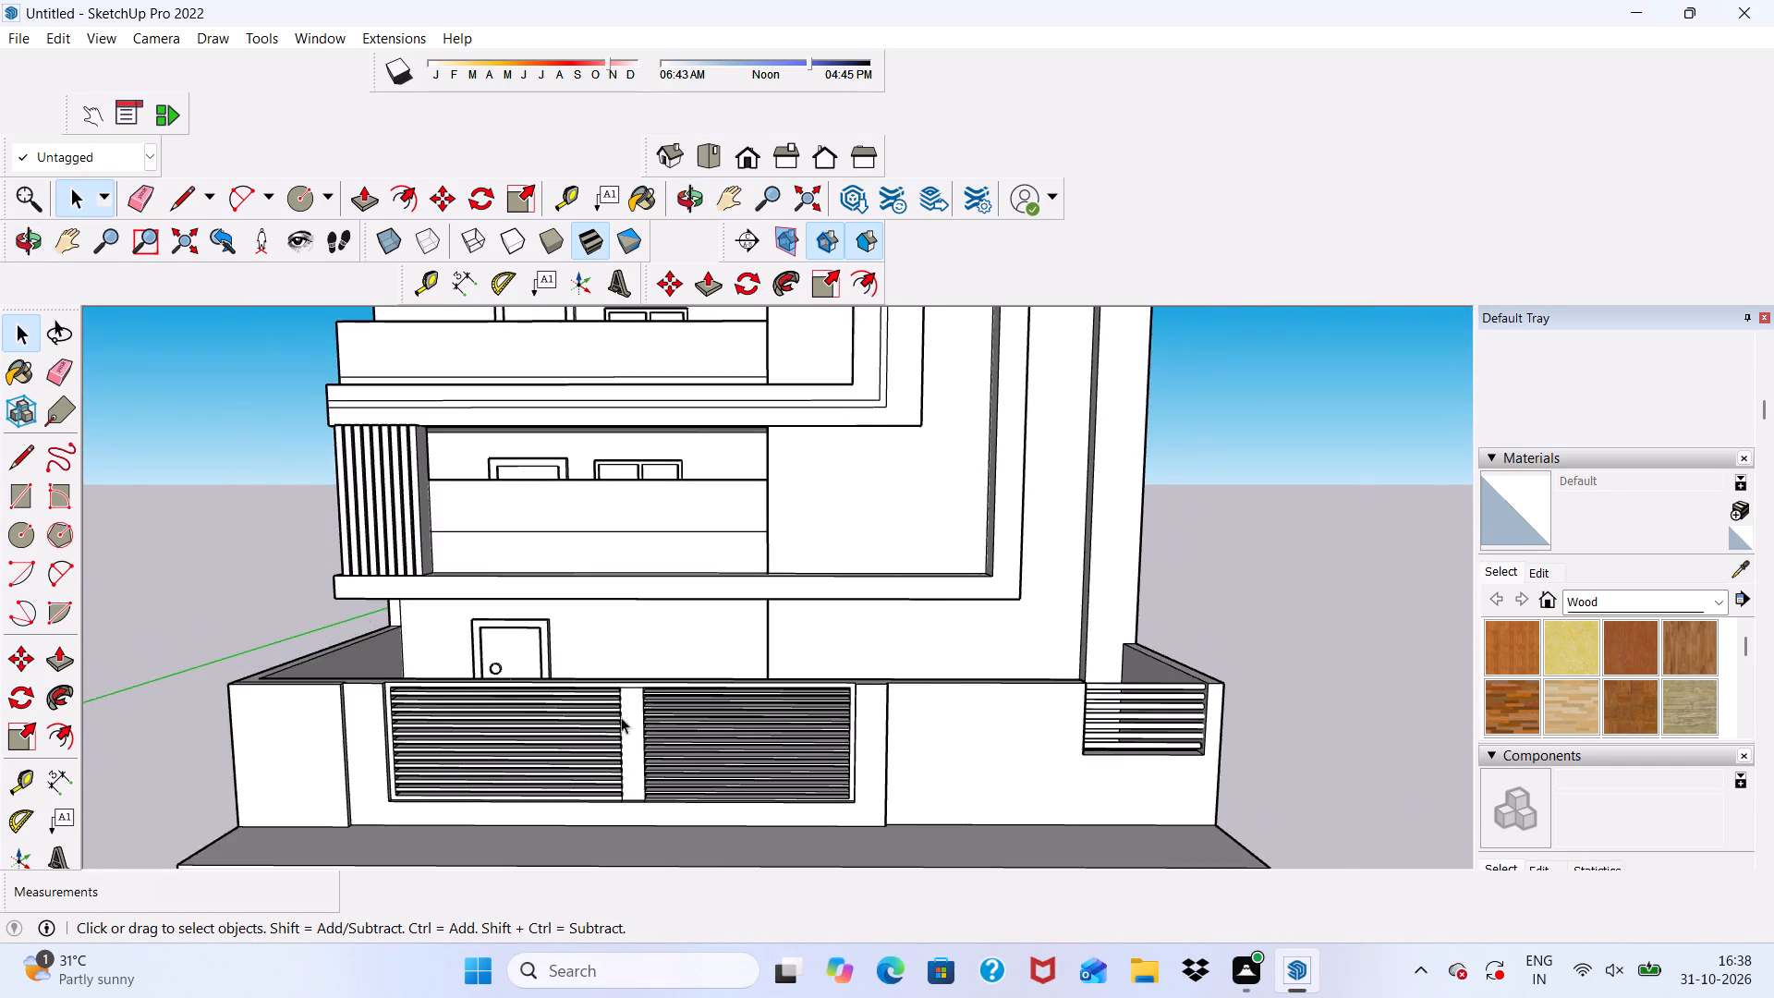
Draw a rectangle about 16' by 3'1" on the plinth, along the boundary wall from the gate pier's corner to the railed end.
{"action": "scroll", "coordinate": [381, 655], "scroll_direction": "up", "scroll_amount": 5}
{"action": "scroll", "coordinate": [566, 524], "scroll_direction": "down", "scroll_amount": 5}
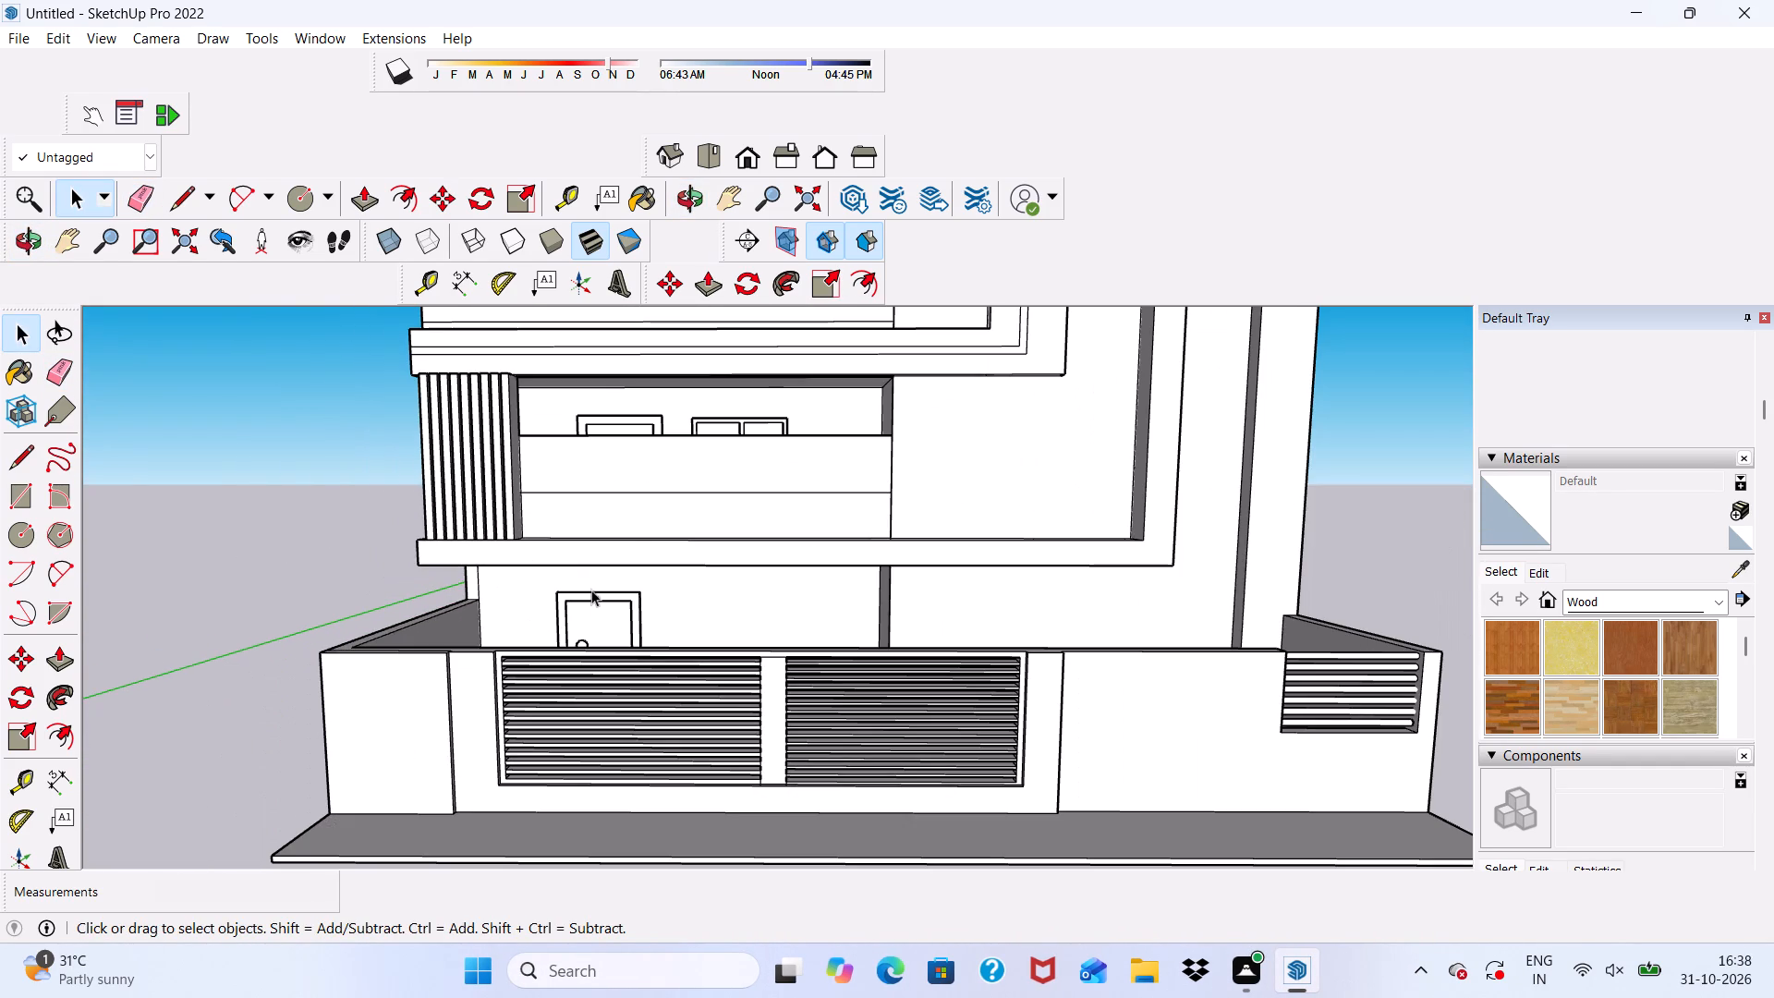
{"action": "scroll", "coordinate": [648, 469], "scroll_direction": "down", "scroll_amount": 5}
{"action": "middle_click_drag", "start_coordinate": [698, 581], "coordinate": [705, 725]}
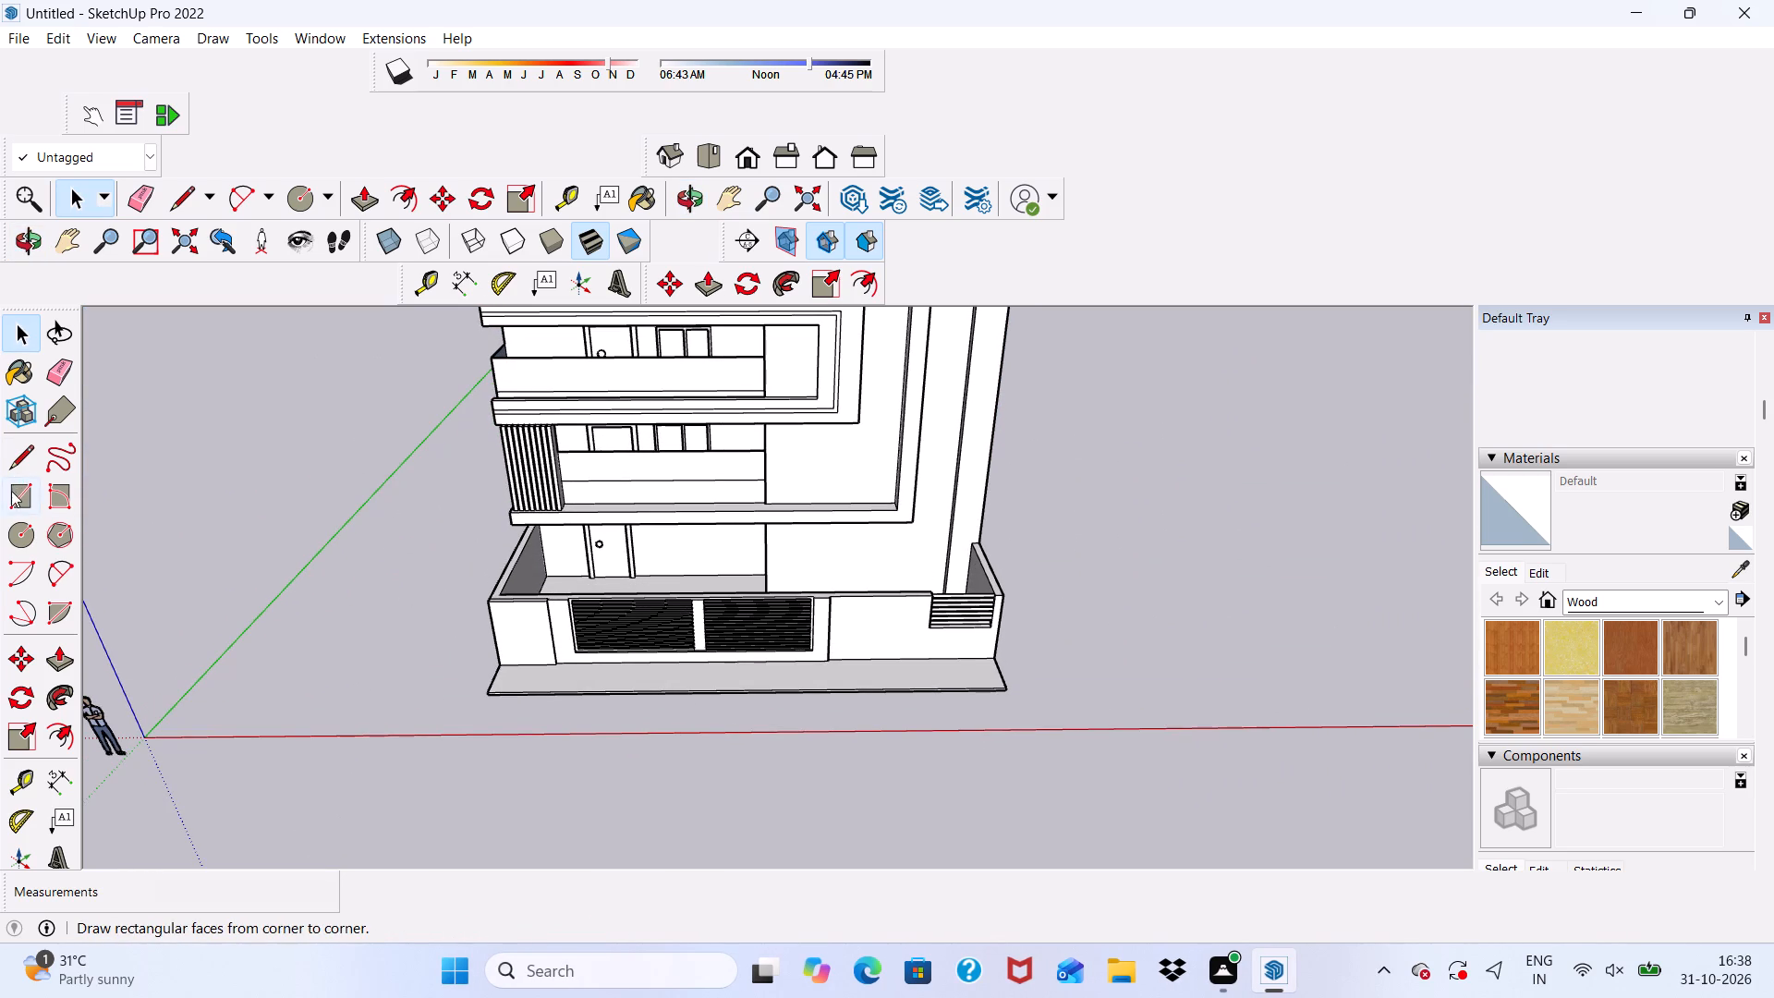
{"action": "left_click", "coordinate": [18, 502]}
{"action": "scroll", "coordinate": [836, 675], "scroll_direction": "up", "scroll_amount": 11}
{"action": "middle_click_drag", "start_coordinate": [814, 638], "coordinate": [766, 699]}
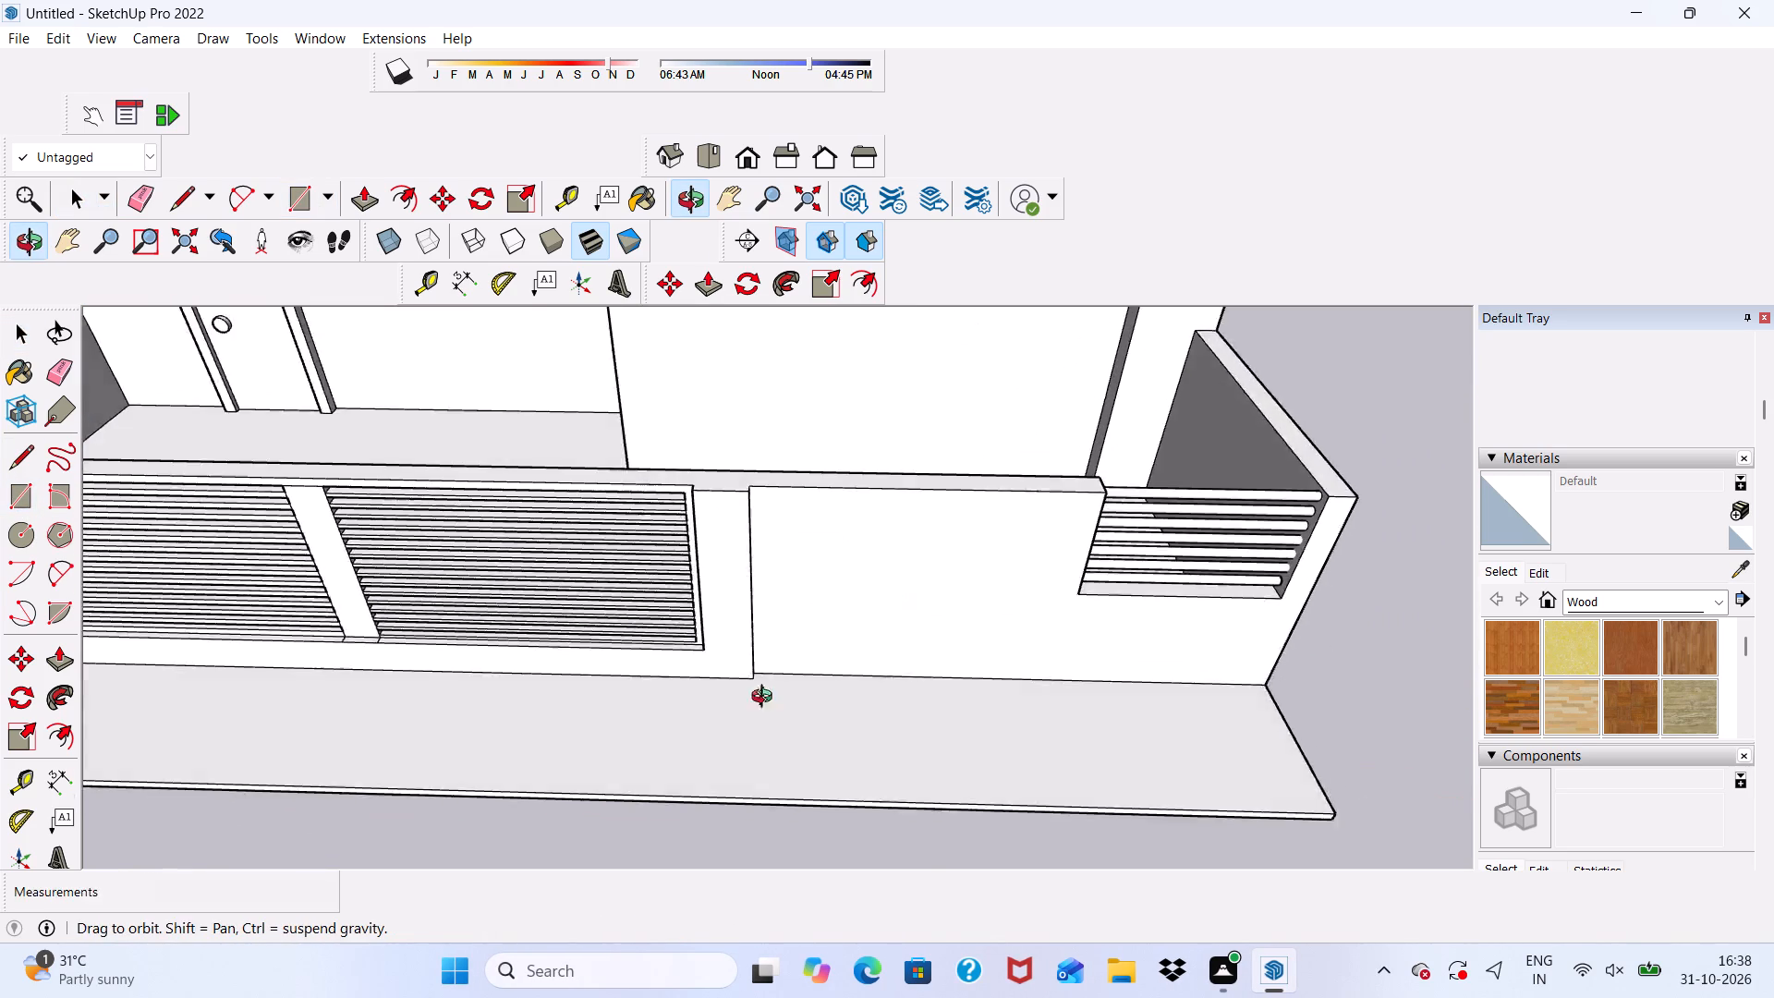
{"action": "middle_click_drag", "start_coordinate": [766, 699], "coordinate": [711, 692]}
{"action": "scroll", "coordinate": [704, 689], "scroll_direction": "up", "scroll_amount": 15}
{"action": "left_click", "coordinate": [708, 662]}
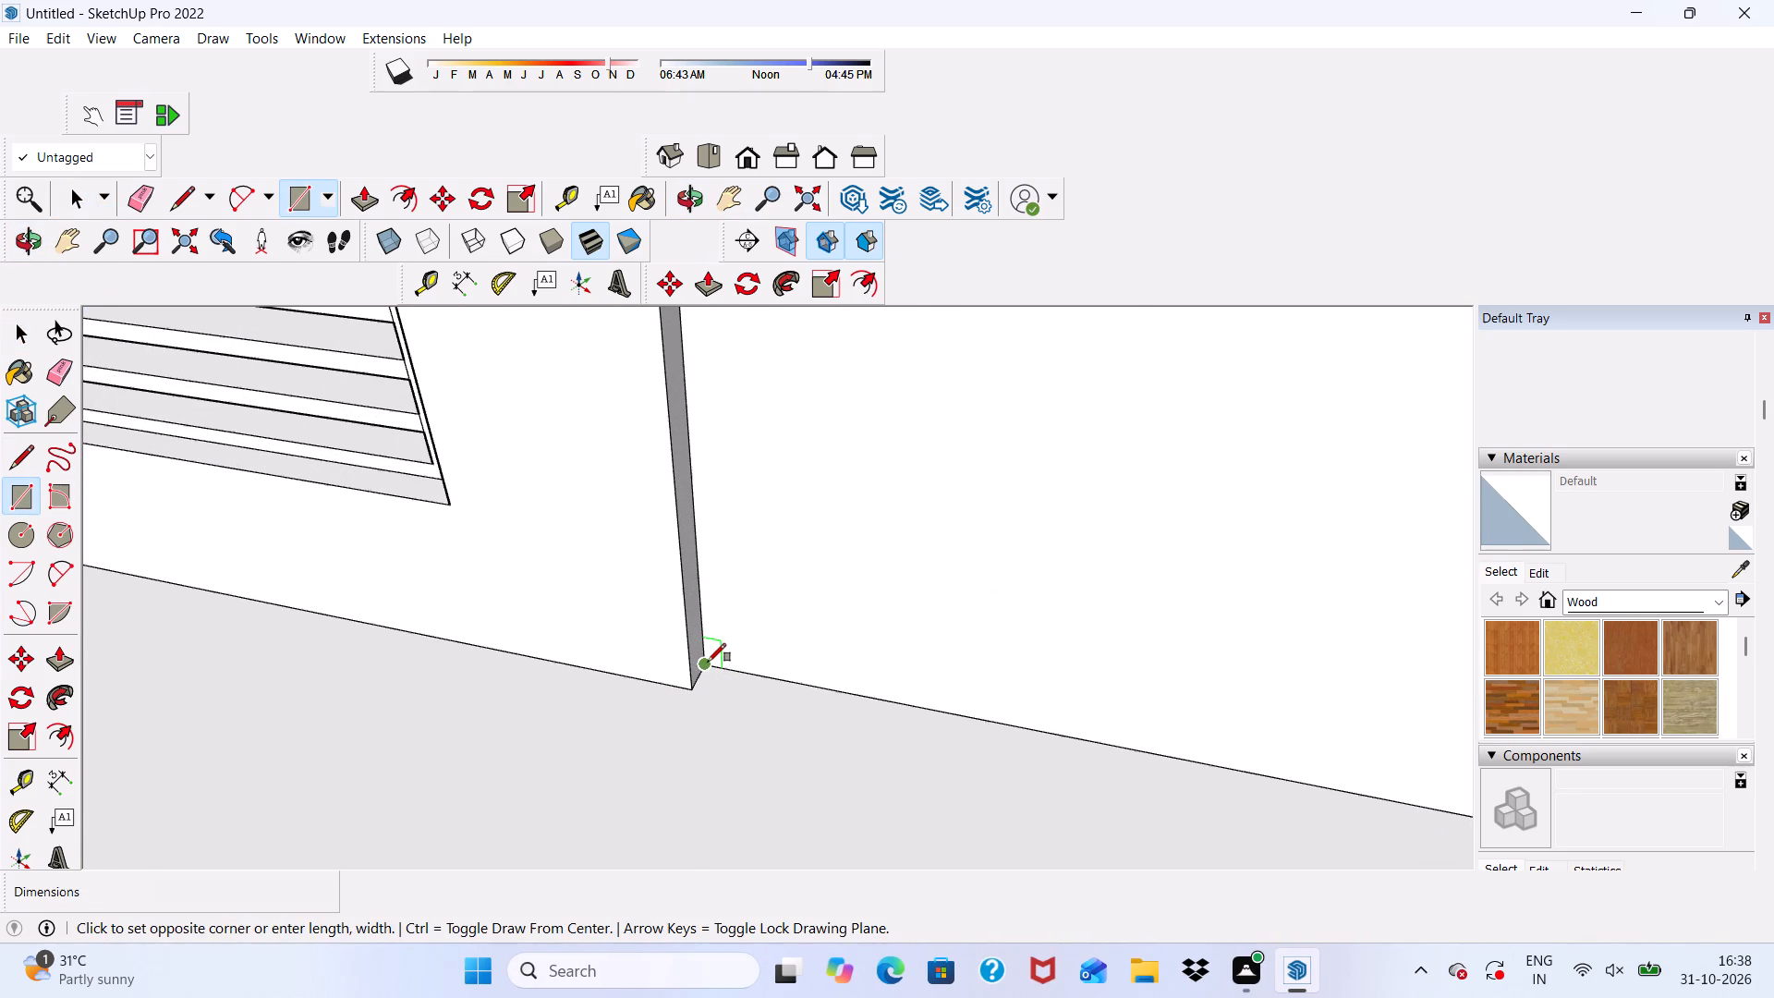
{"action": "scroll", "coordinate": [719, 693], "scroll_direction": "down", "scroll_amount": 4}
{"action": "scroll", "coordinate": [774, 543], "scroll_direction": "down", "scroll_amount": 6}
{"action": "scroll", "coordinate": [737, 625], "scroll_direction": "down", "scroll_amount": 4}
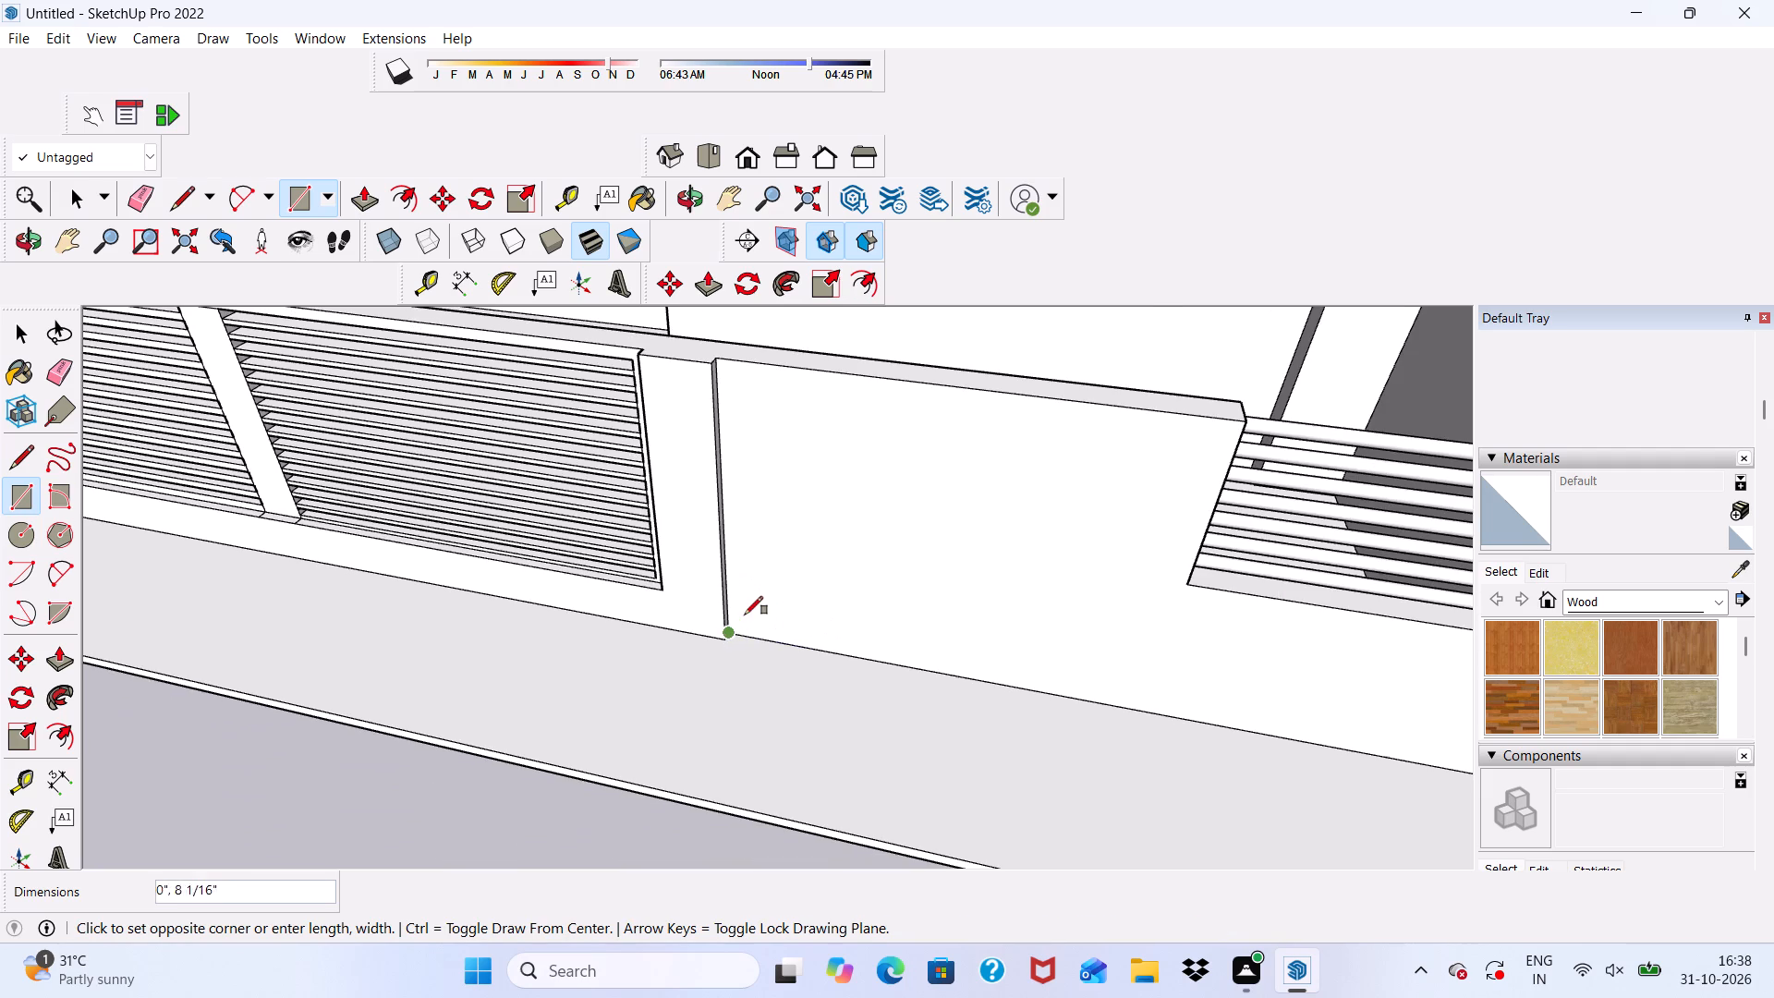
{"action": "scroll", "coordinate": [747, 657], "scroll_direction": "down", "scroll_amount": 4}
{"action": "scroll", "coordinate": [1135, 773], "scroll_direction": "up", "scroll_amount": 1}
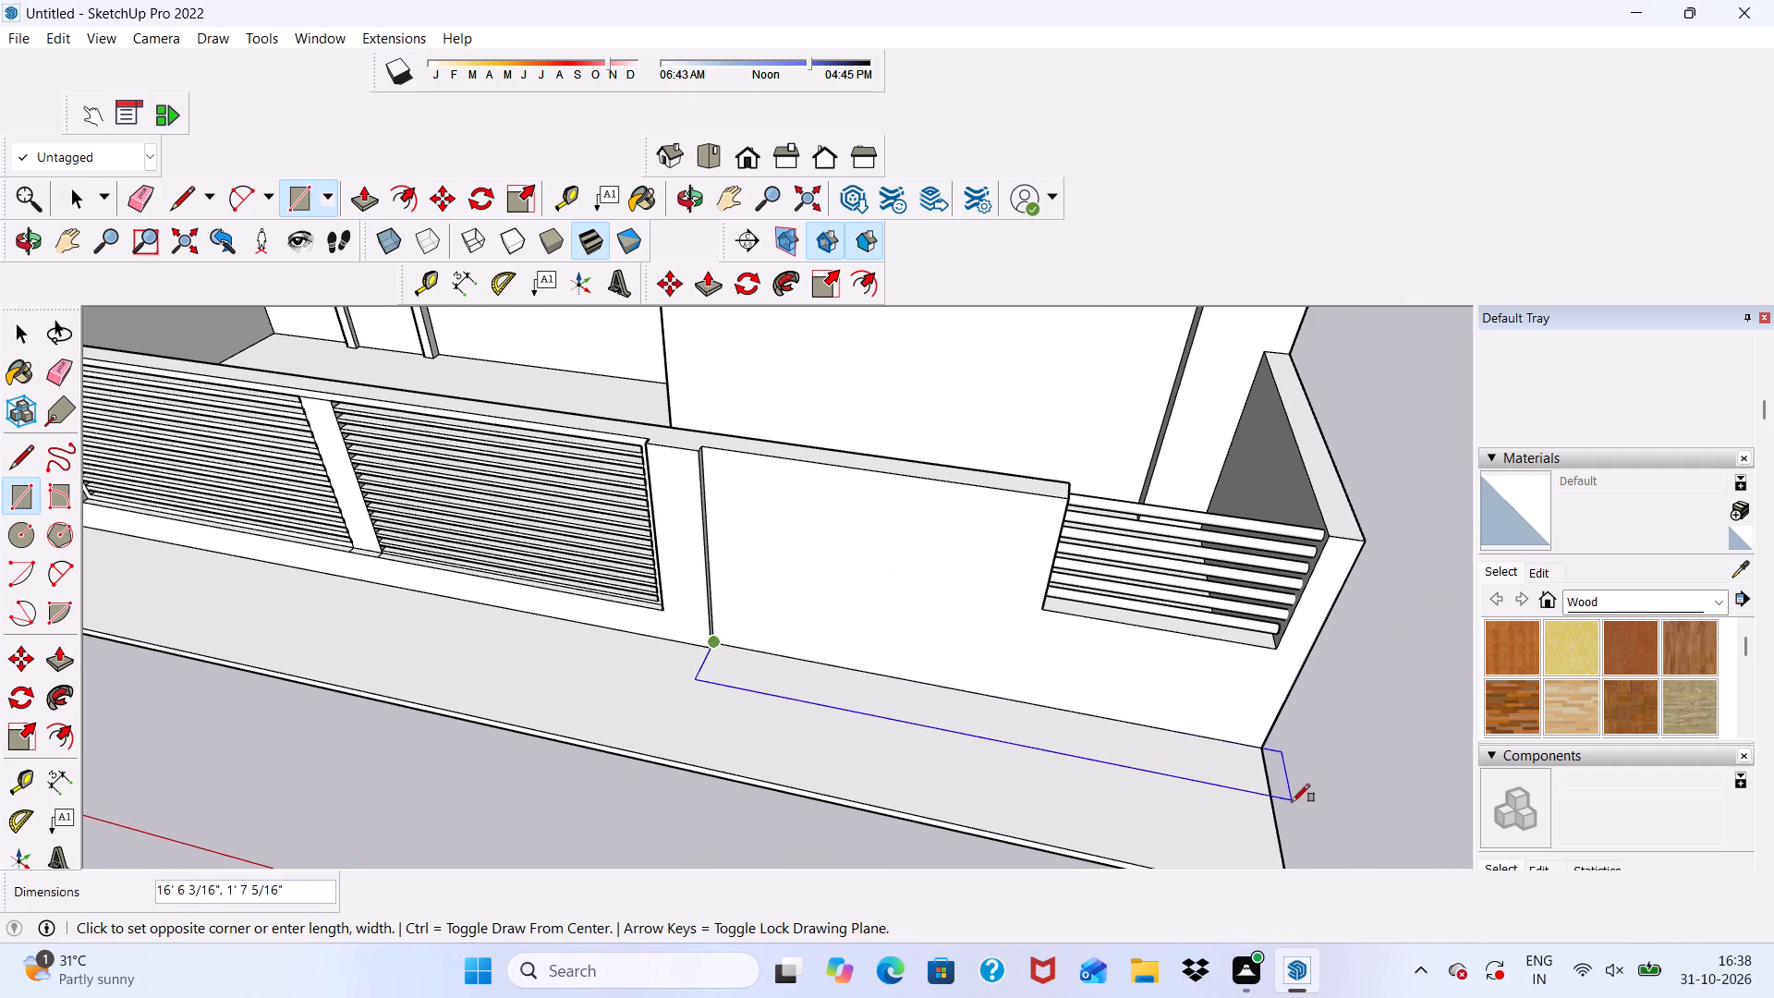
{"action": "scroll", "coordinate": [1292, 808], "scroll_direction": "up", "scroll_amount": 4}
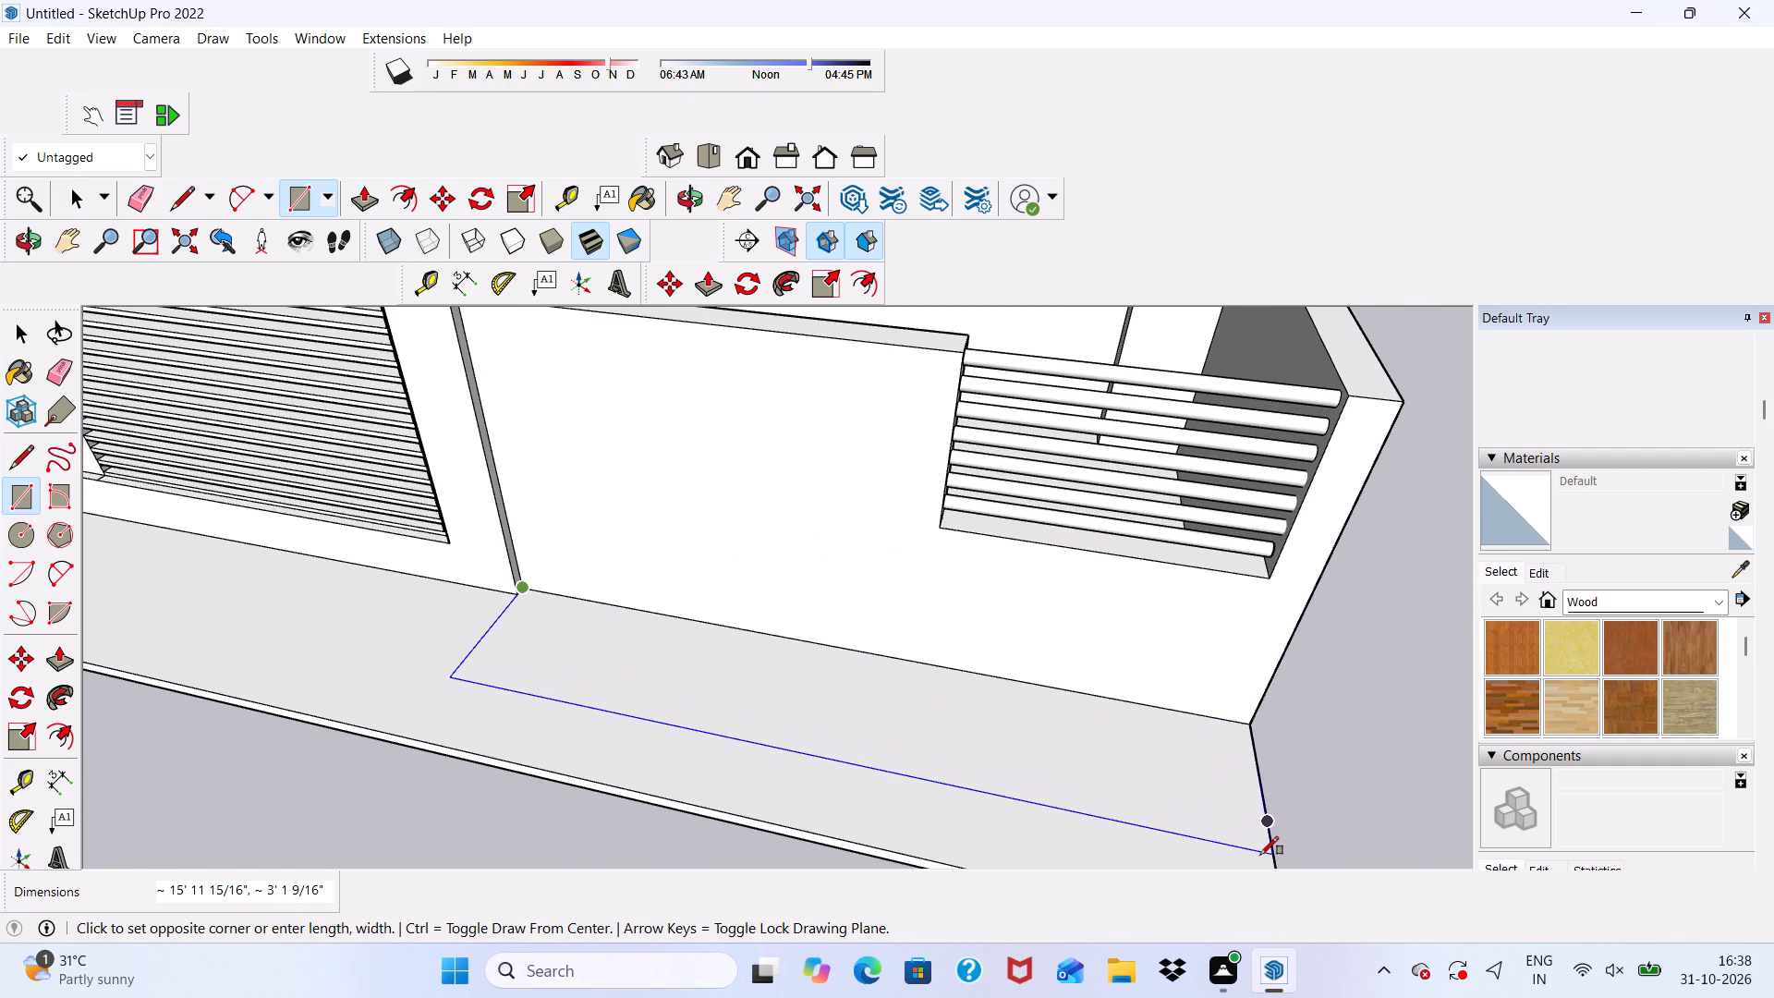
{"action": "left_click", "coordinate": [1260, 855]}
{"action": "scroll", "coordinate": [1173, 709], "scroll_direction": "down", "scroll_amount": 4}
{"action": "key", "text": "space"}
Offset the plinth rectangle's outline inward by about 3 1/4".
{"action": "scroll", "coordinate": [929, 723], "scroll_direction": "up", "scroll_amount": 1}
{"action": "left_click", "coordinate": [921, 722]}
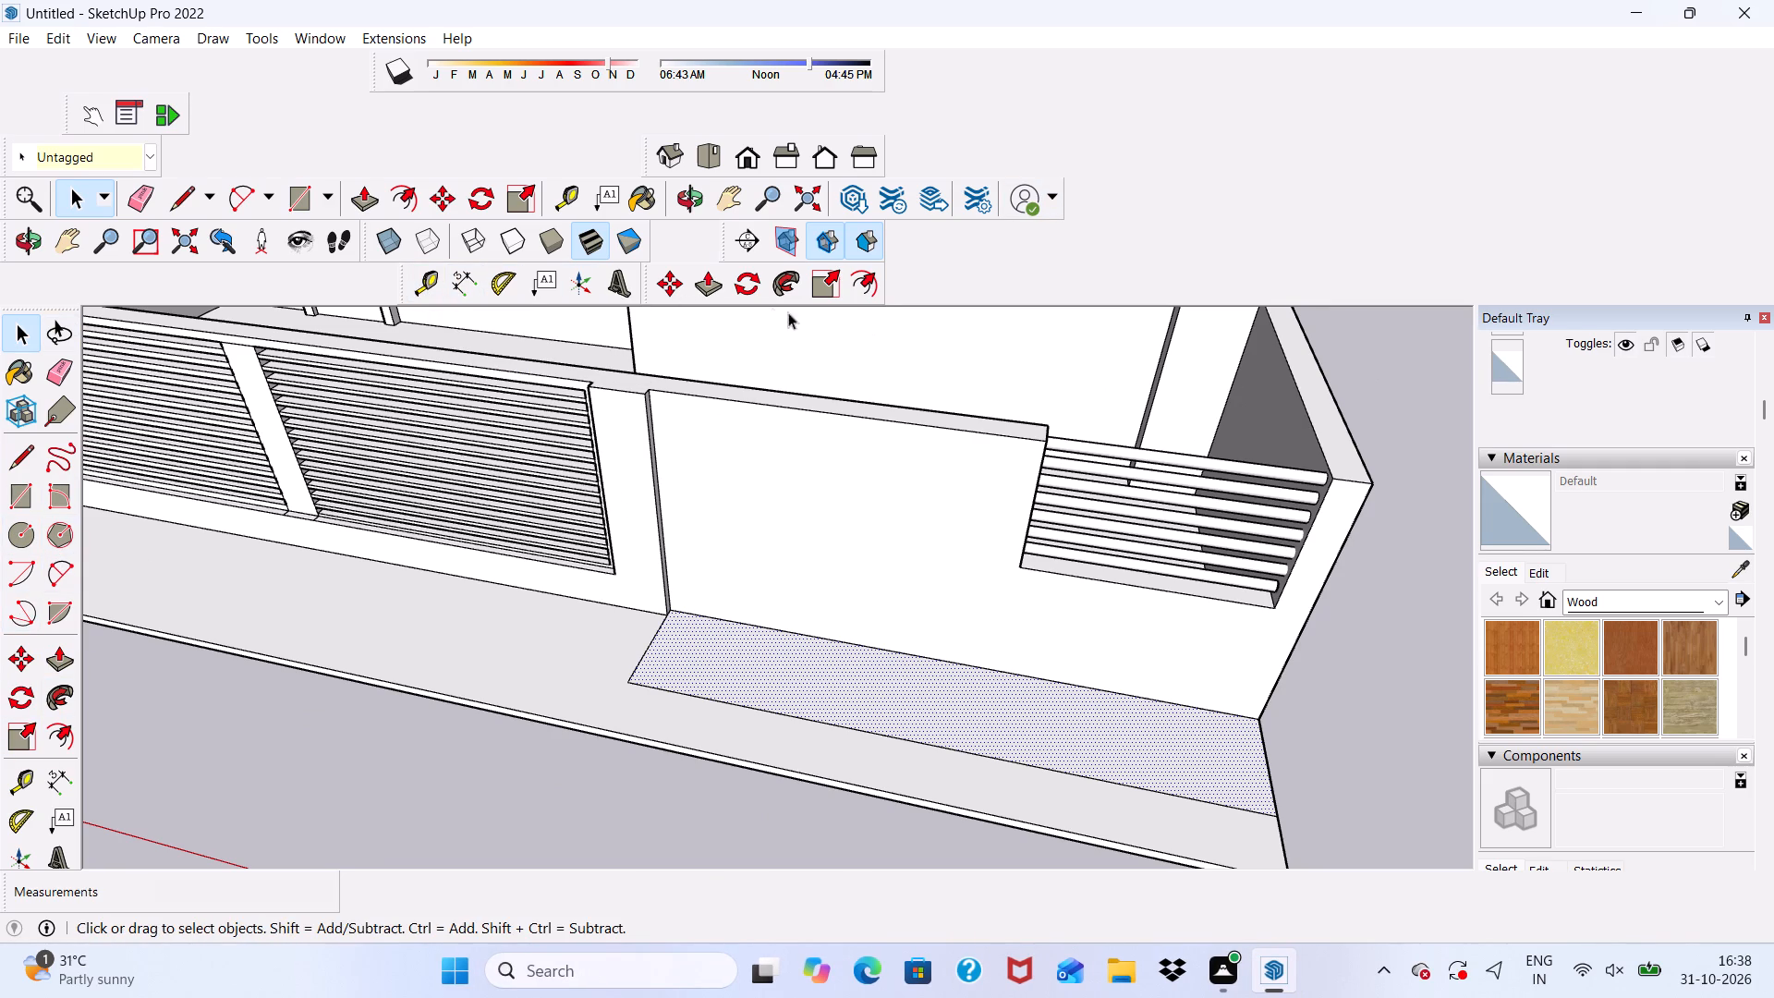
{"action": "left_click", "coordinate": [878, 284]}
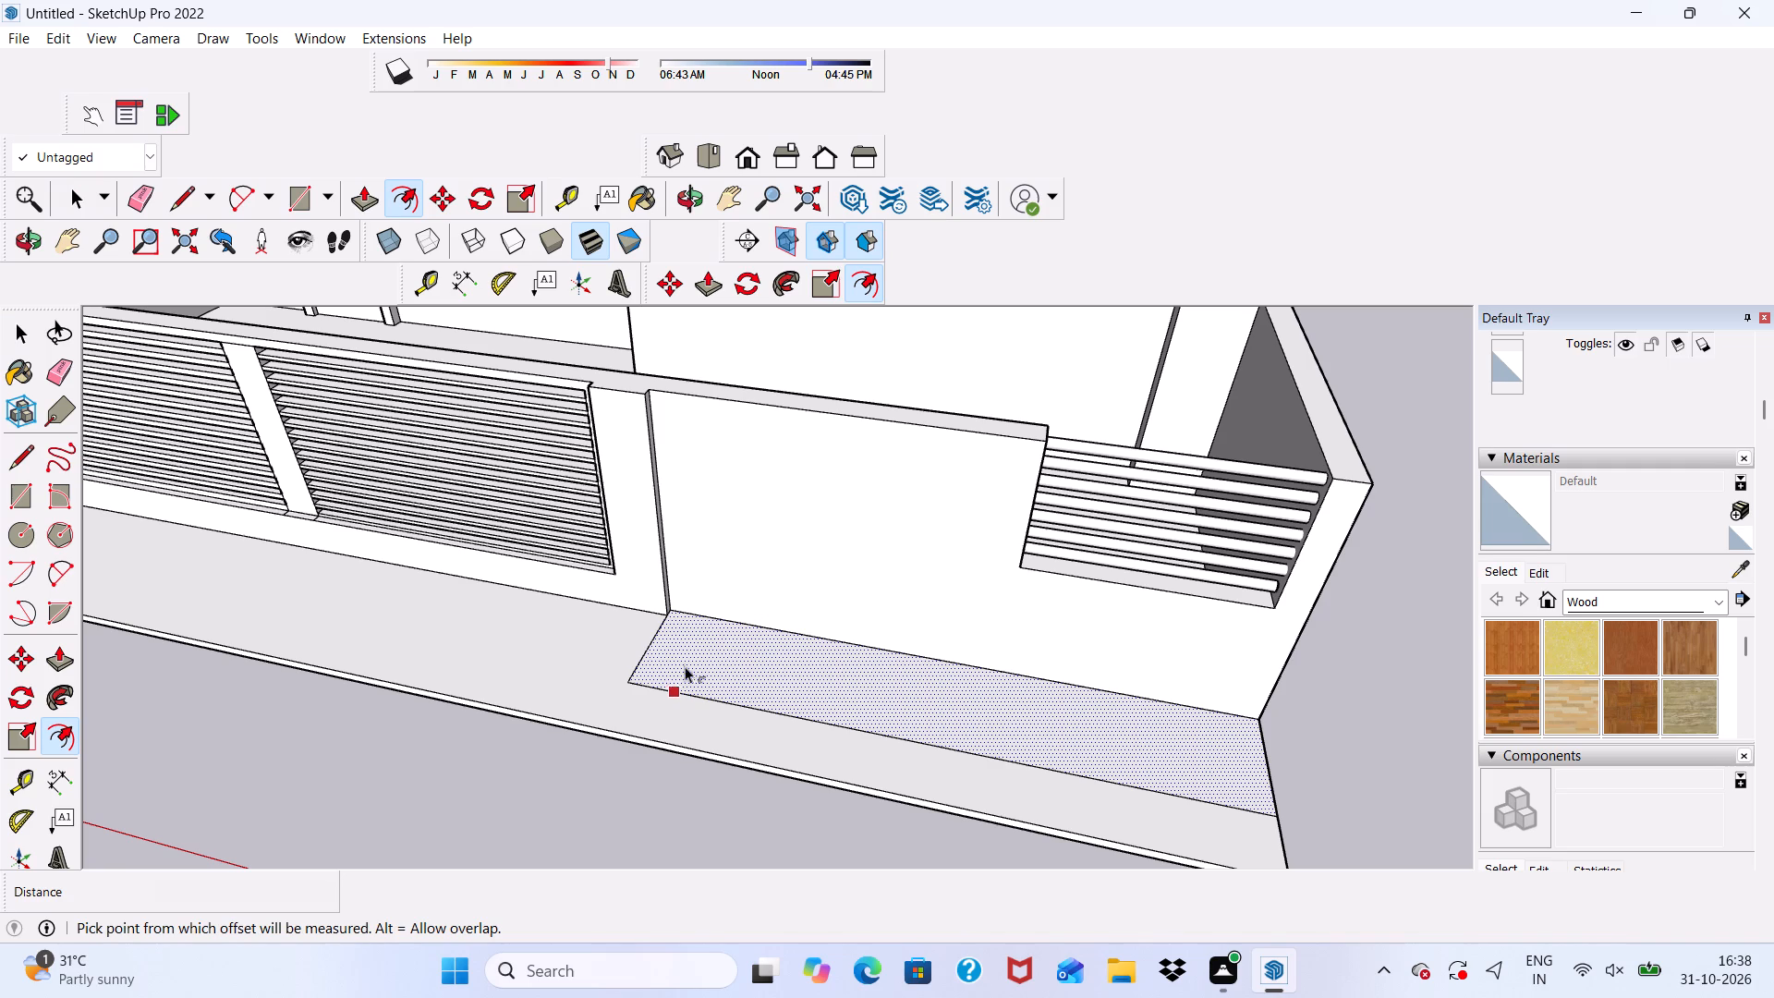
{"action": "left_click", "coordinate": [685, 672]}
{"action": "scroll", "coordinate": [692, 654], "scroll_direction": "up", "scroll_amount": 2}
{"action": "left_click", "coordinate": [701, 699]}
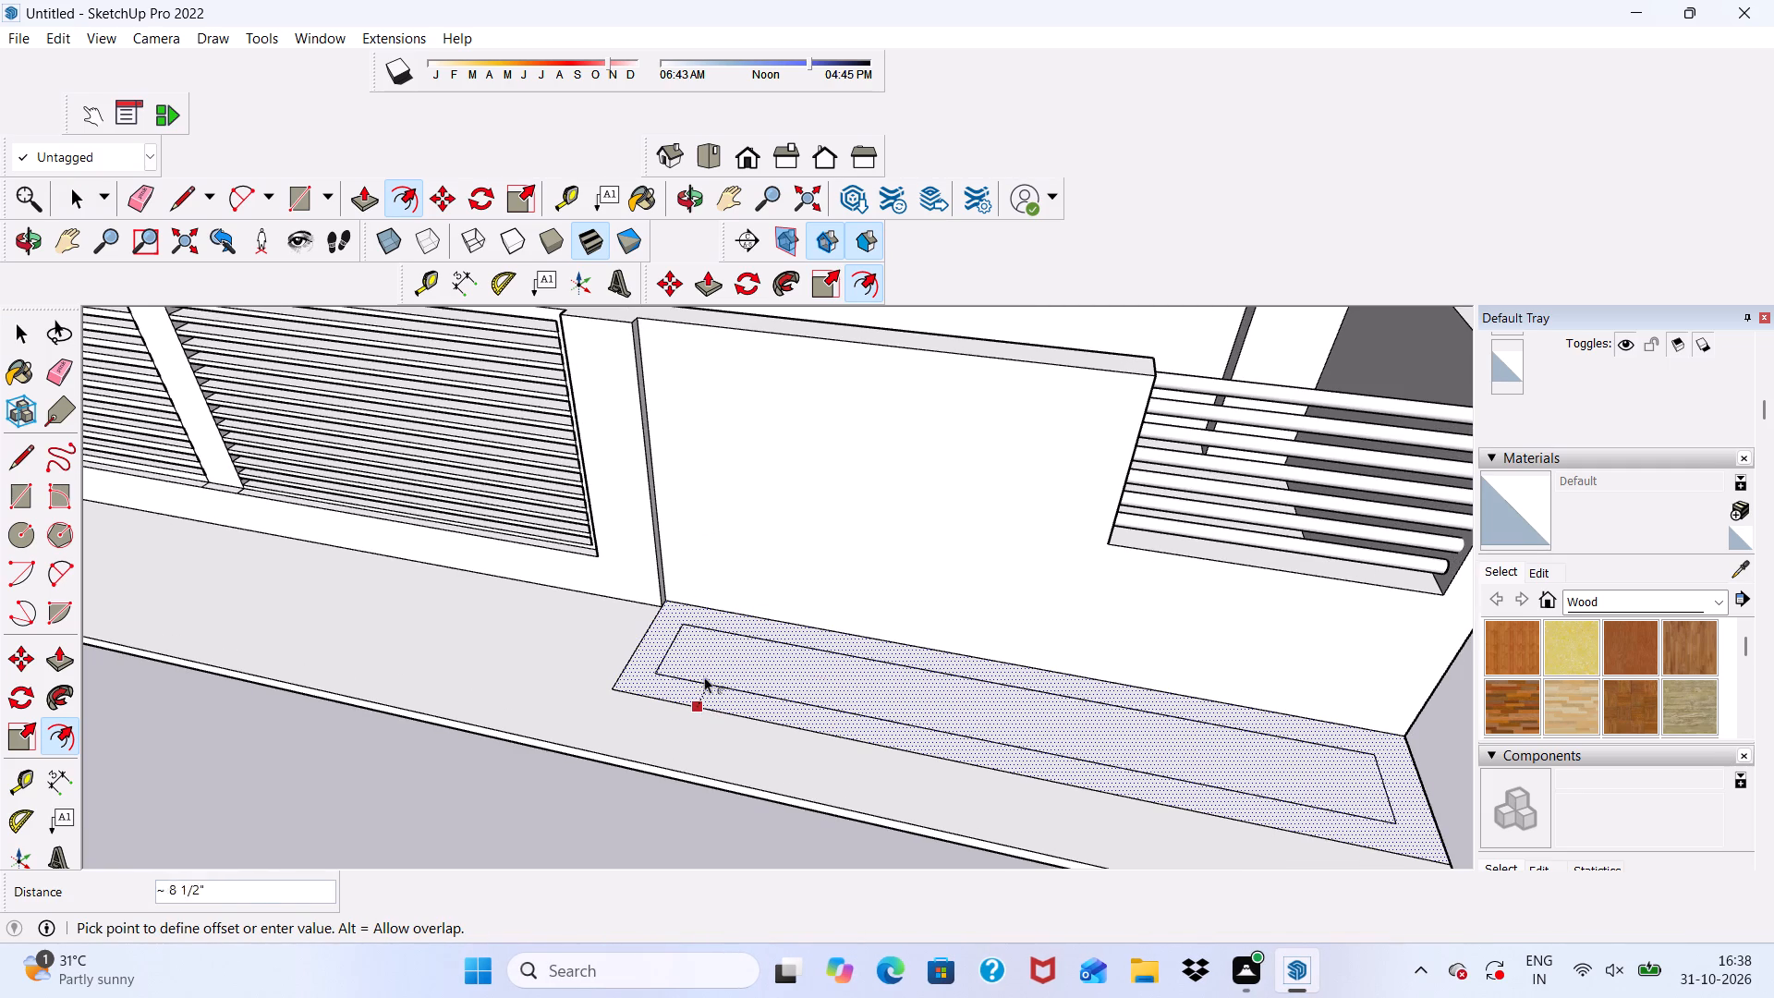
{"action": "left_click", "coordinate": [681, 693]}
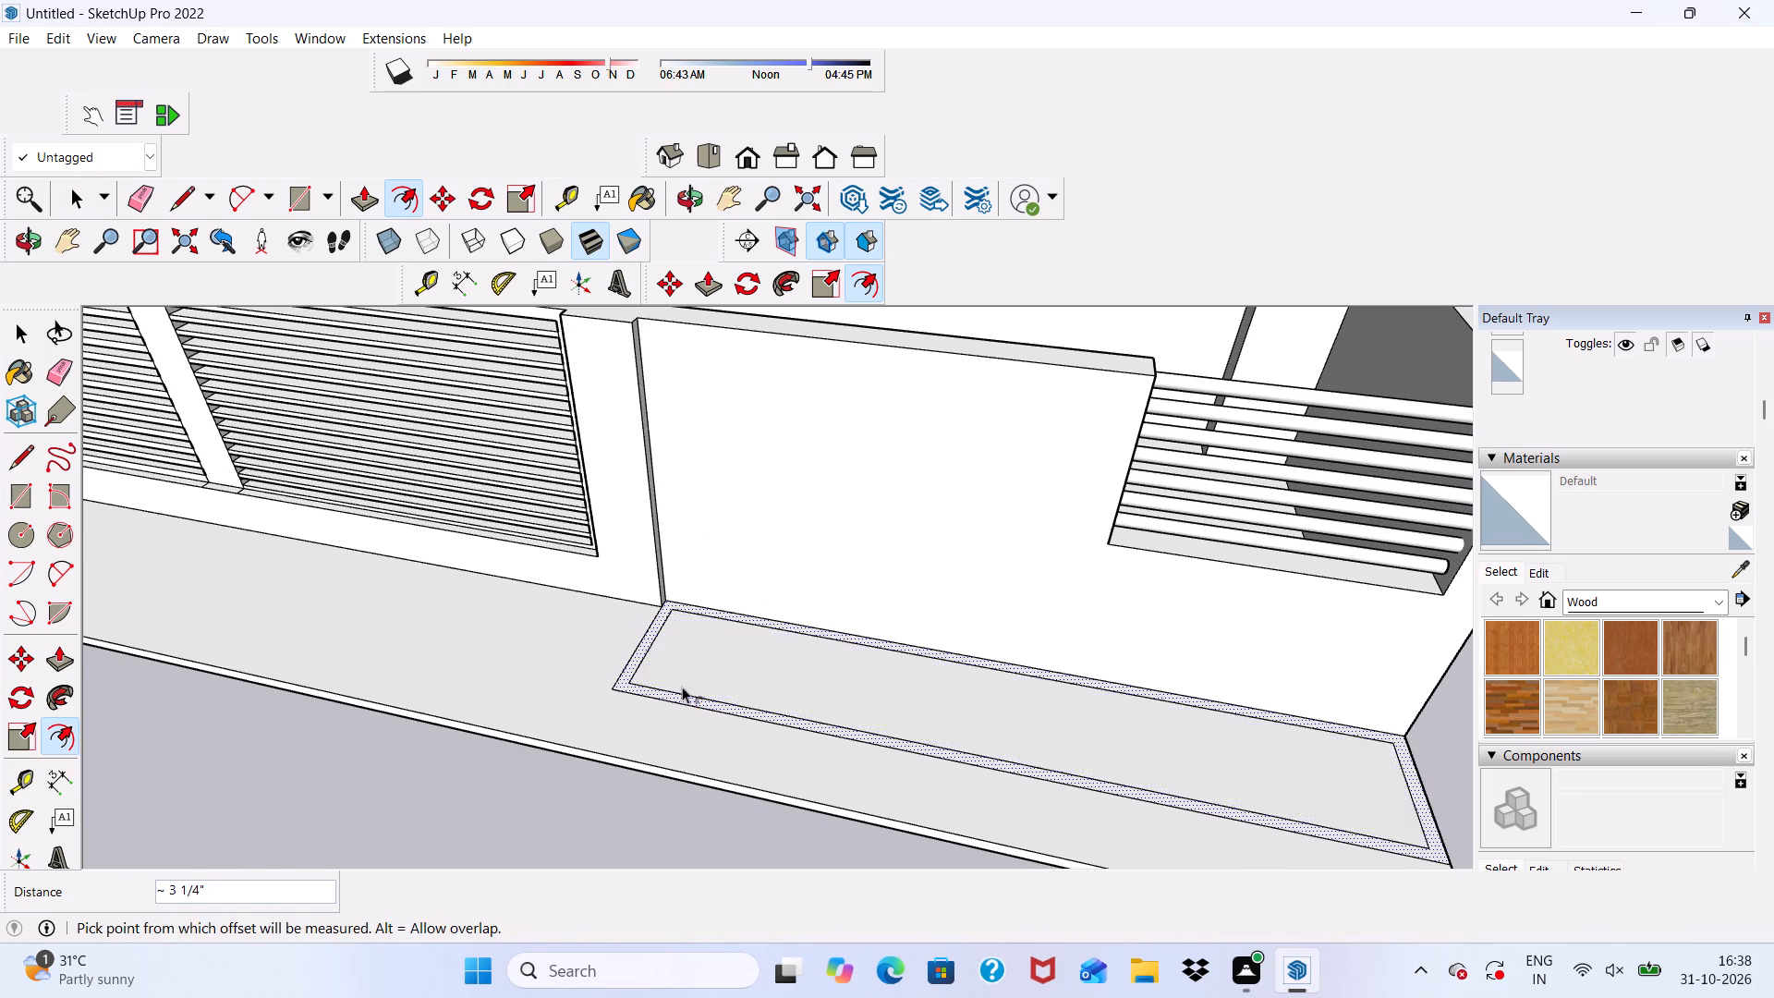
{"action": "scroll", "coordinate": [670, 603], "scroll_direction": "down", "scroll_amount": 5}
{"action": "key", "text": "space"}
{"action": "left_click", "coordinate": [669, 748]}
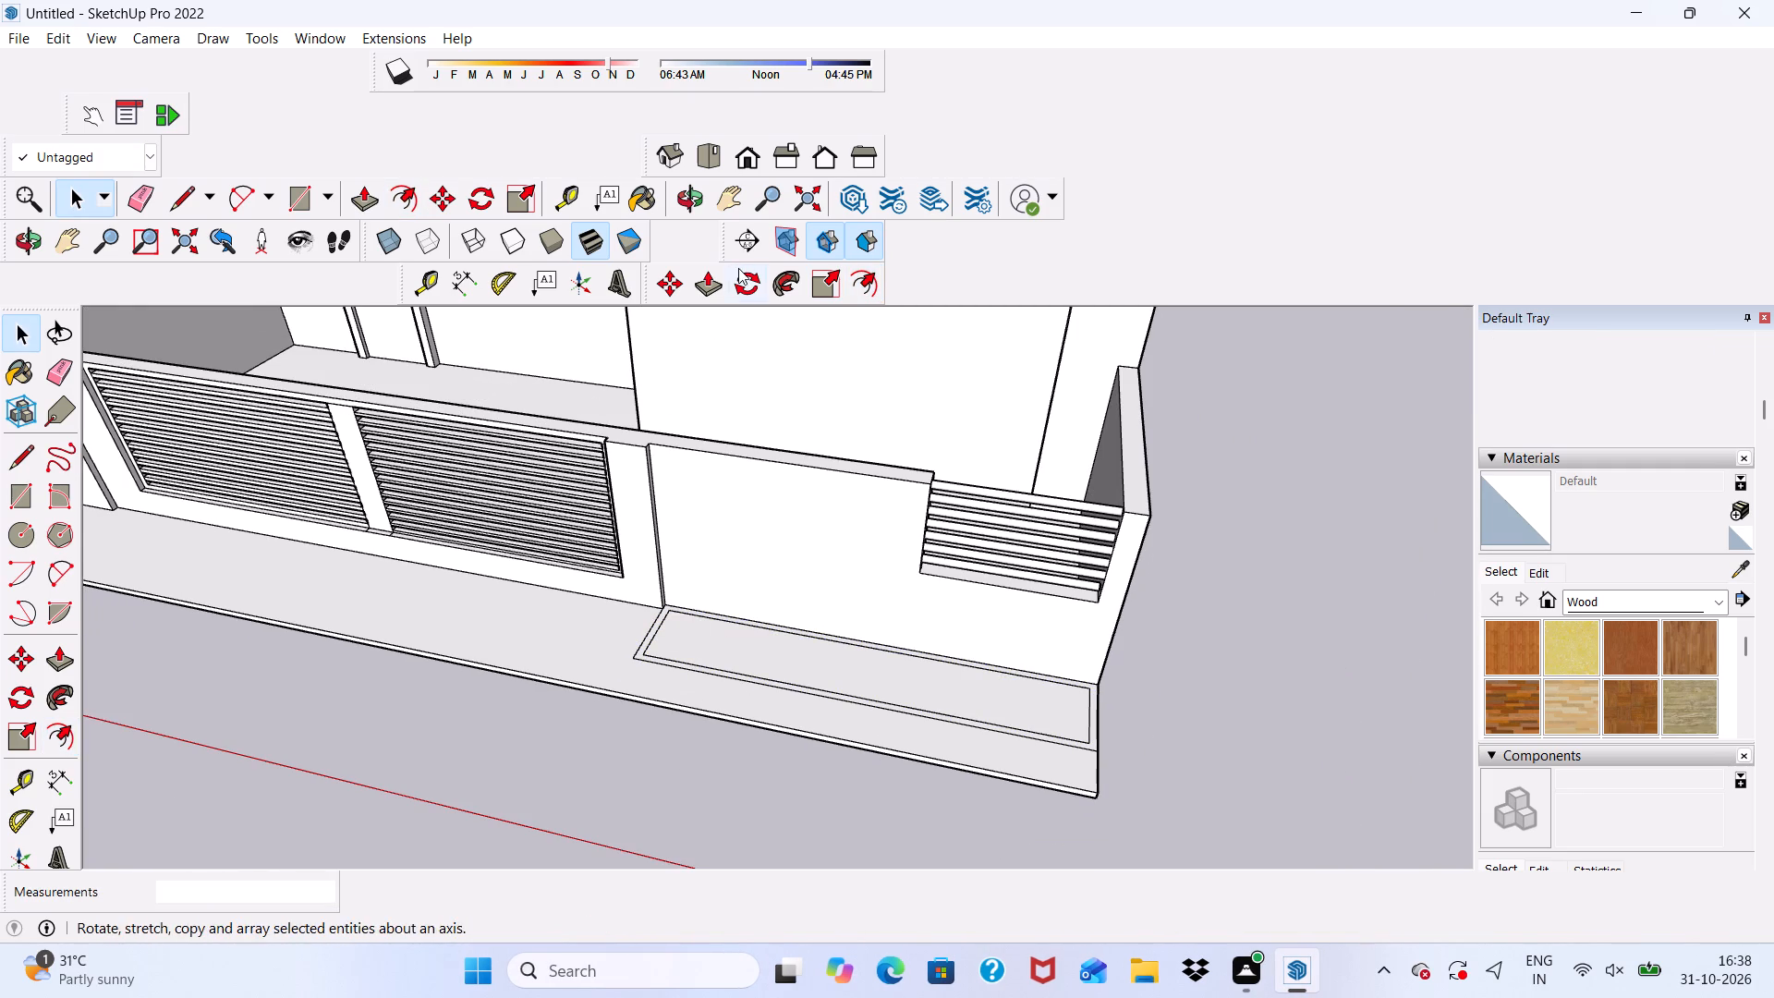
Draw short lines extending the inner outline's two end edges to the wall, separating a U-shaped border strip.
{"action": "left_click", "coordinate": [23, 456]}
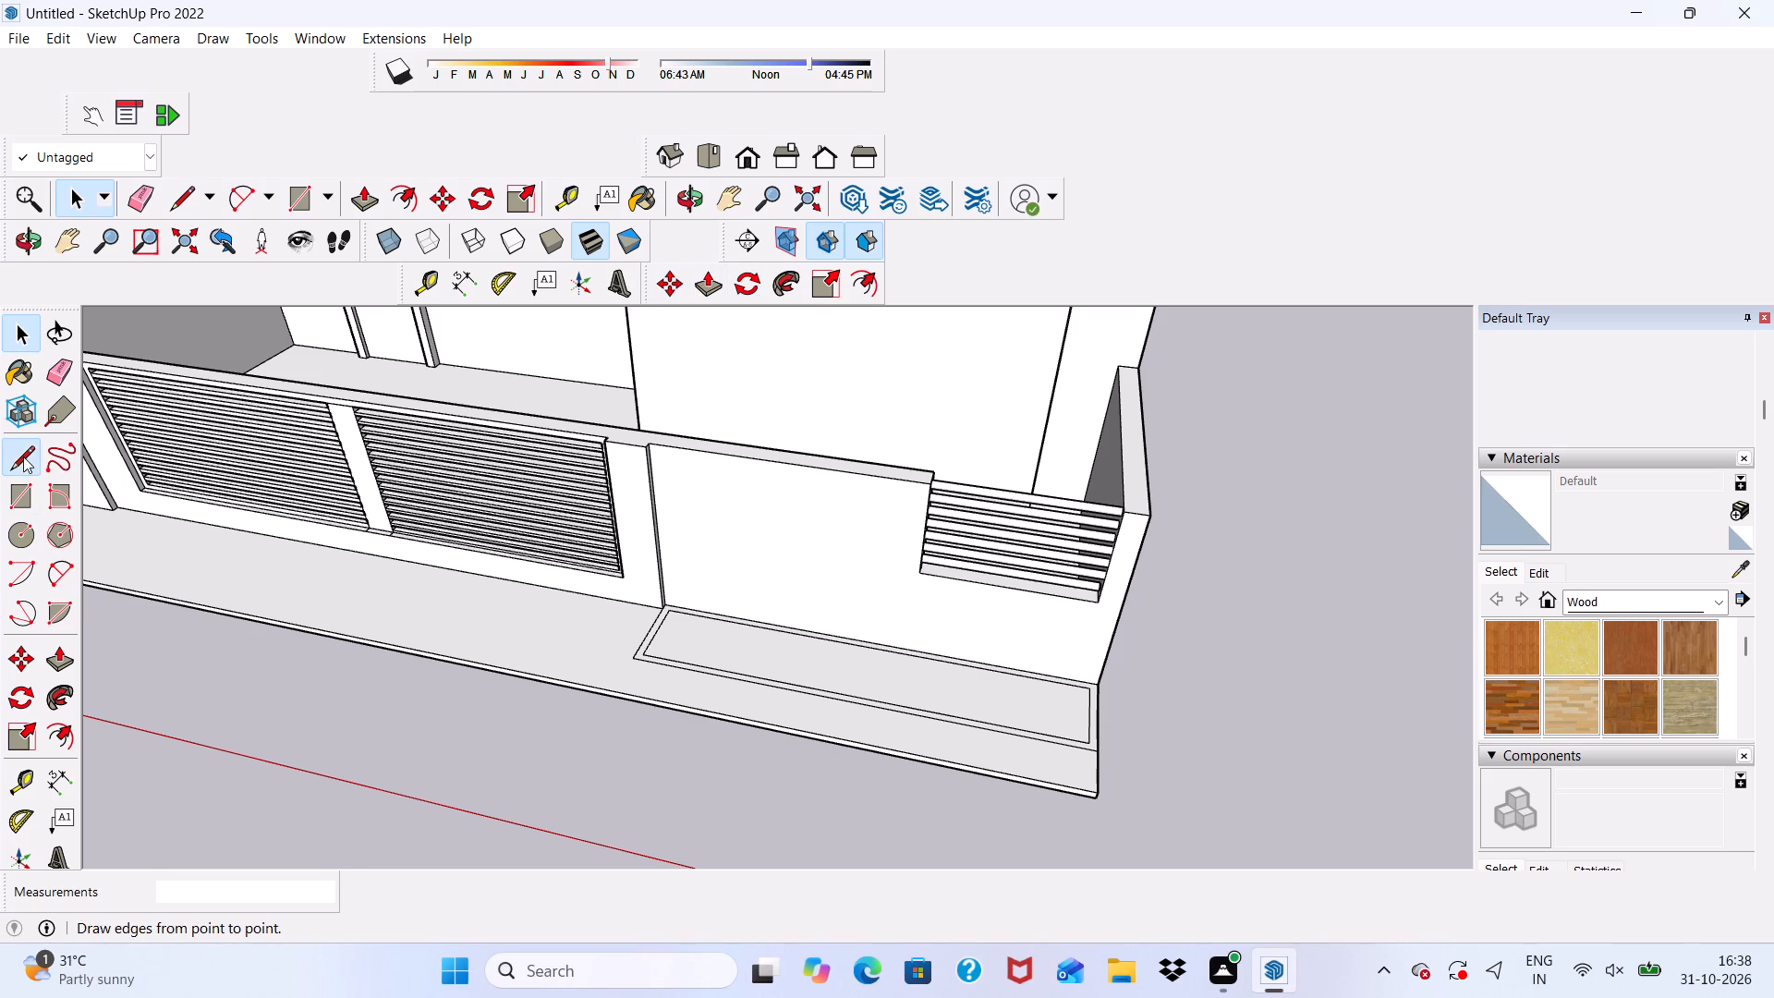
{"action": "scroll", "coordinate": [747, 621], "scroll_direction": "up", "scroll_amount": 19}
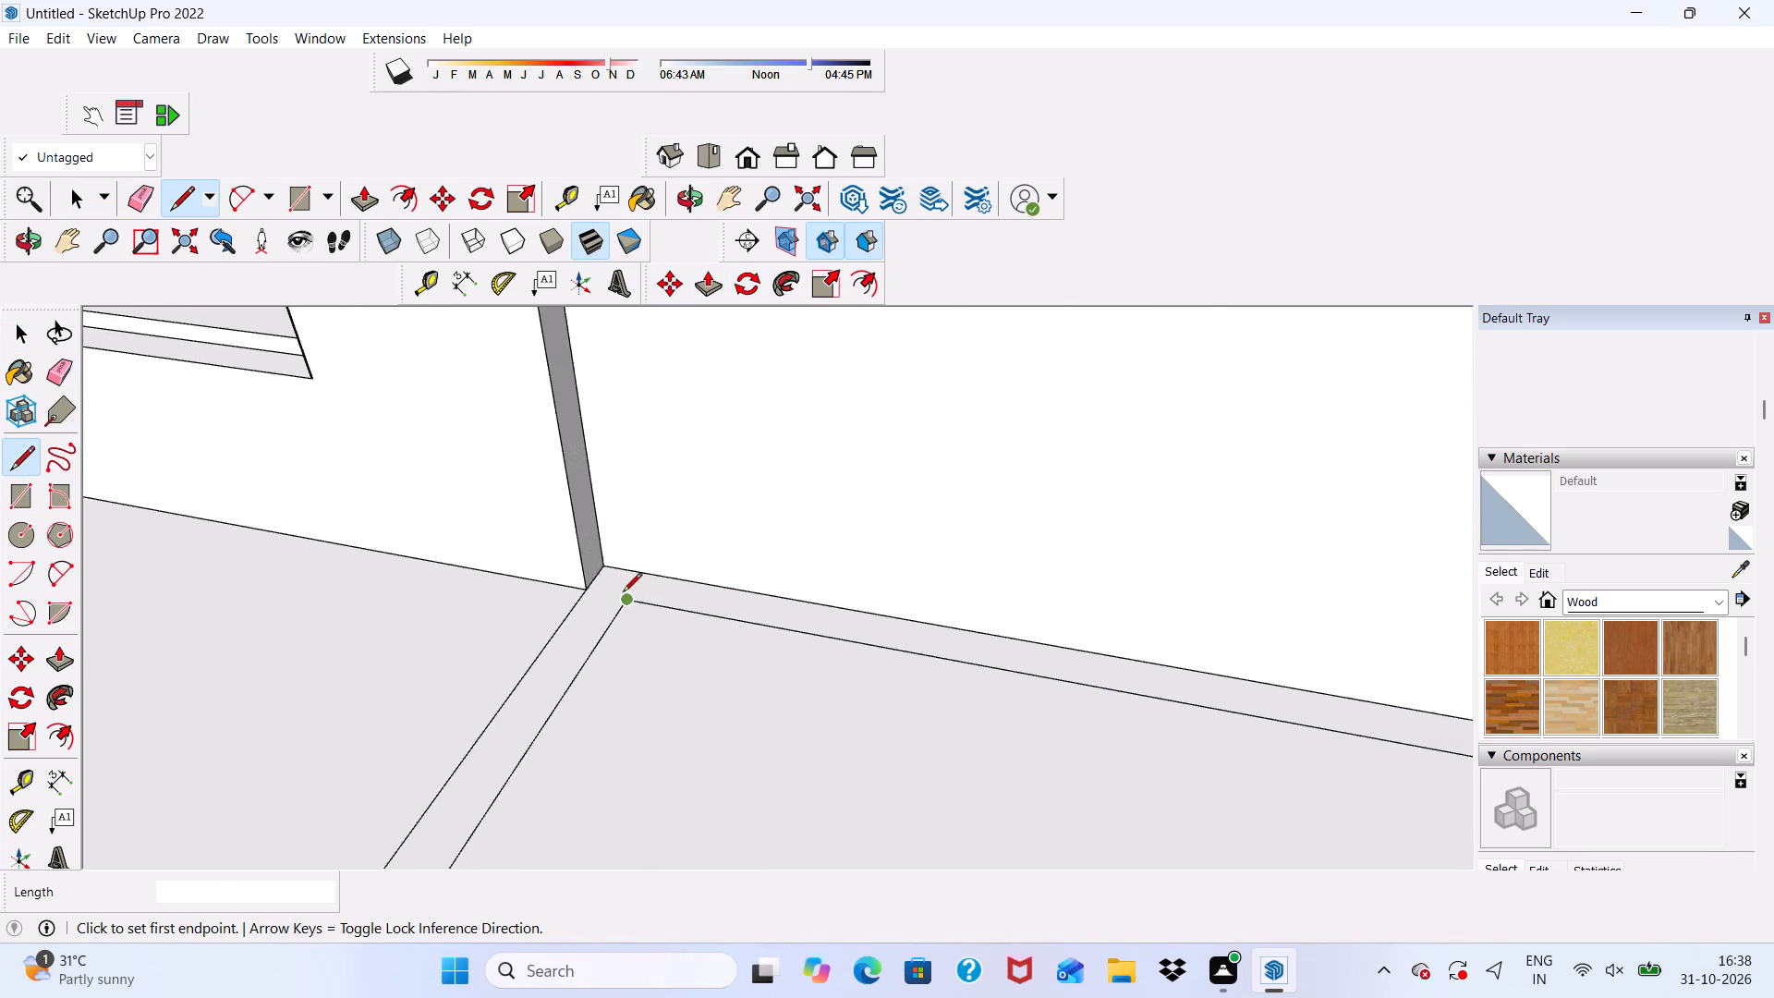
{"action": "scroll", "coordinate": [623, 593], "scroll_direction": "up", "scroll_amount": 4}
{"action": "left_click", "coordinate": [619, 590]}
{"action": "left_click", "coordinate": [646, 546]}
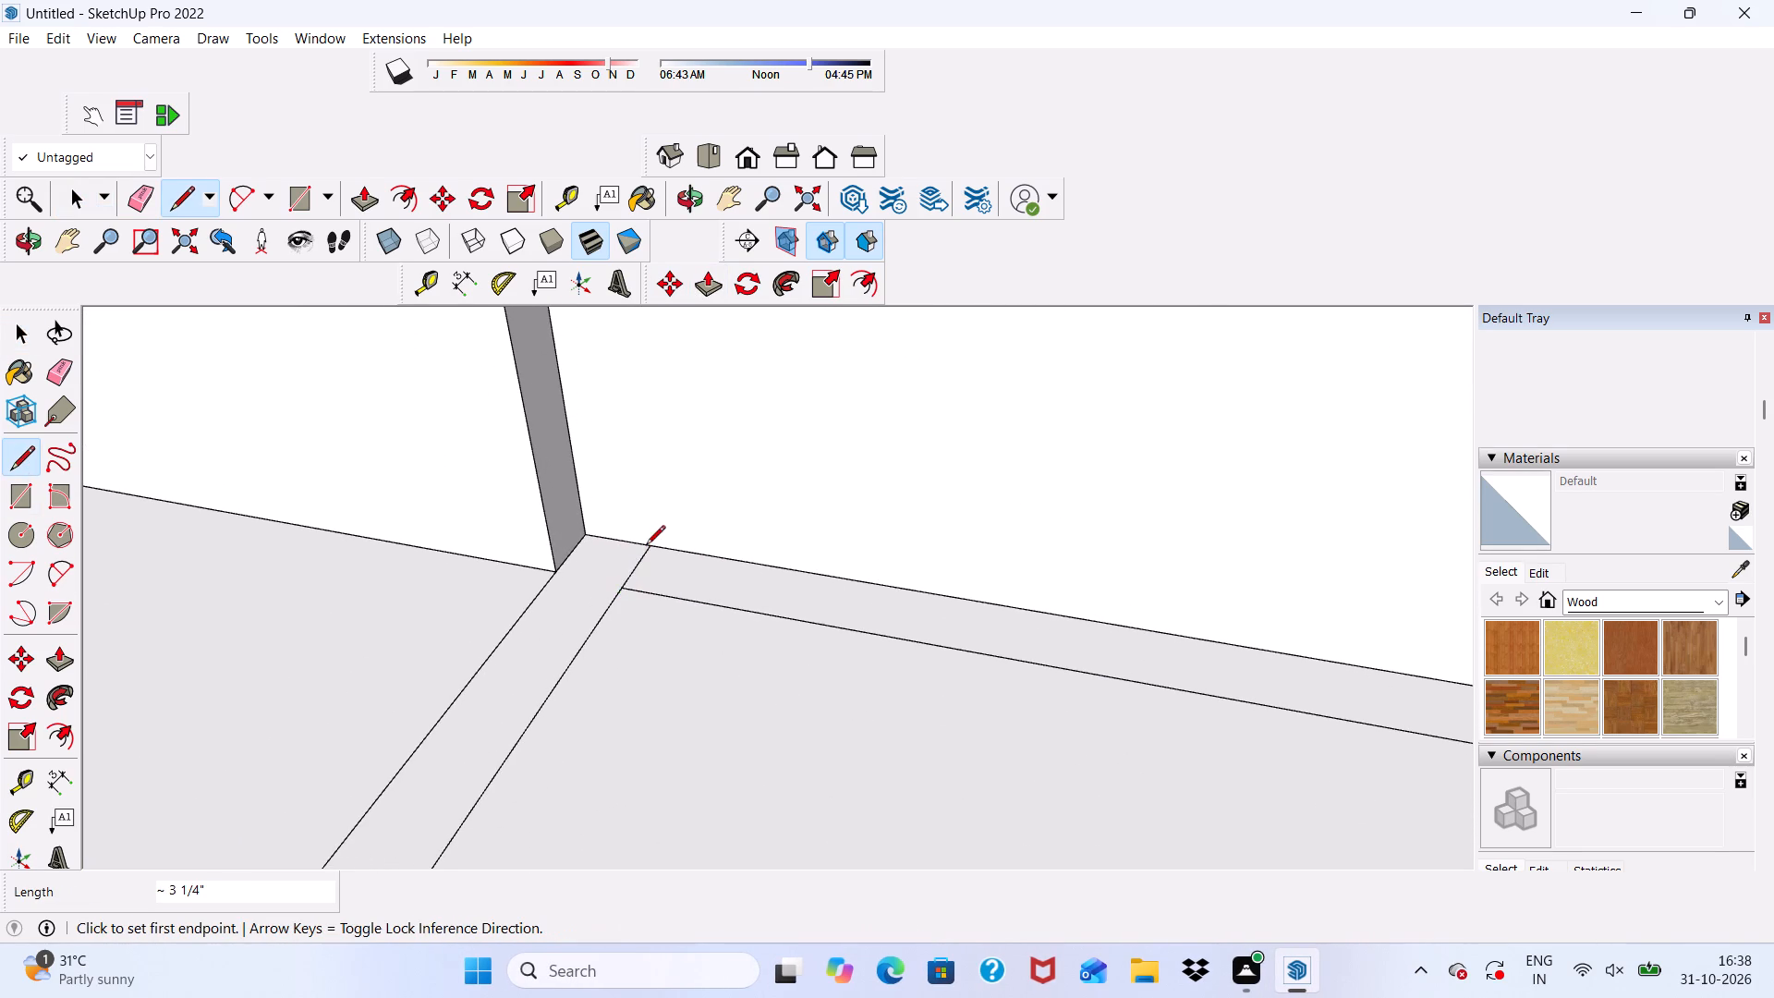
{"action": "scroll", "coordinate": [580, 578], "scroll_direction": "down", "scroll_amount": 17}
{"action": "scroll", "coordinate": [585, 610], "scroll_direction": "down", "scroll_amount": 11}
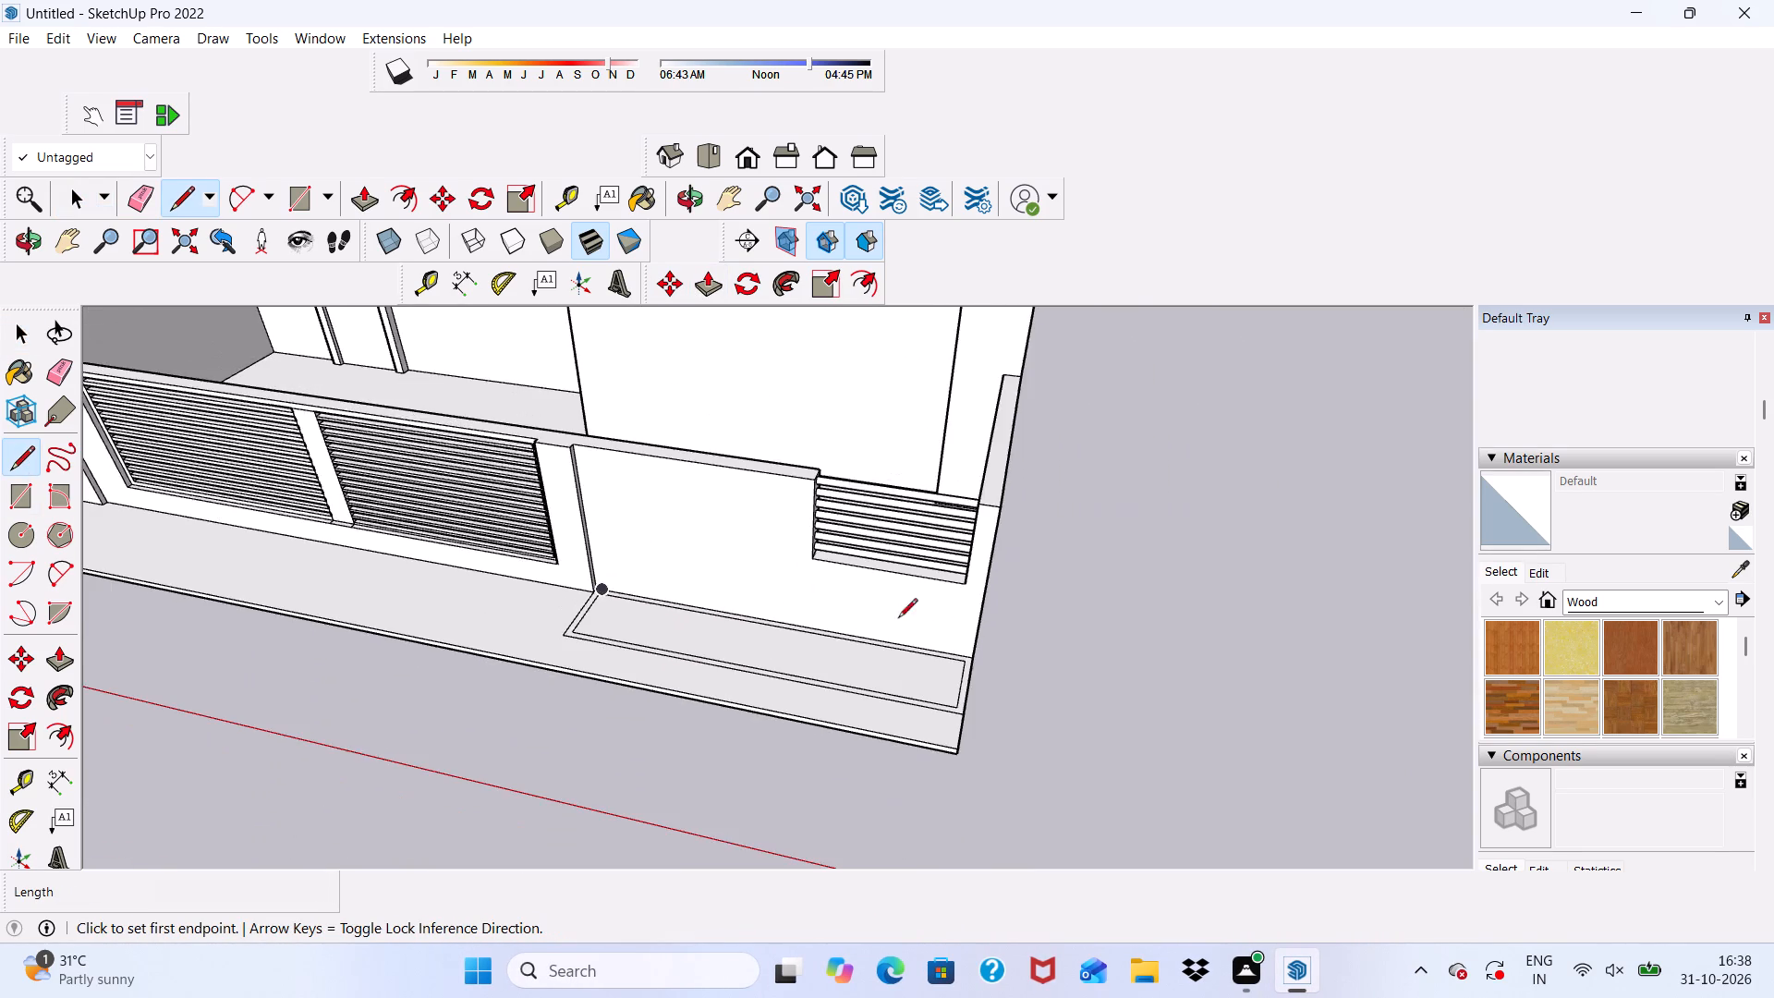
{"action": "scroll", "coordinate": [942, 631], "scroll_direction": "up", "scroll_amount": 20}
{"action": "scroll", "coordinate": [942, 631], "scroll_direction": "up", "scroll_amount": 4}
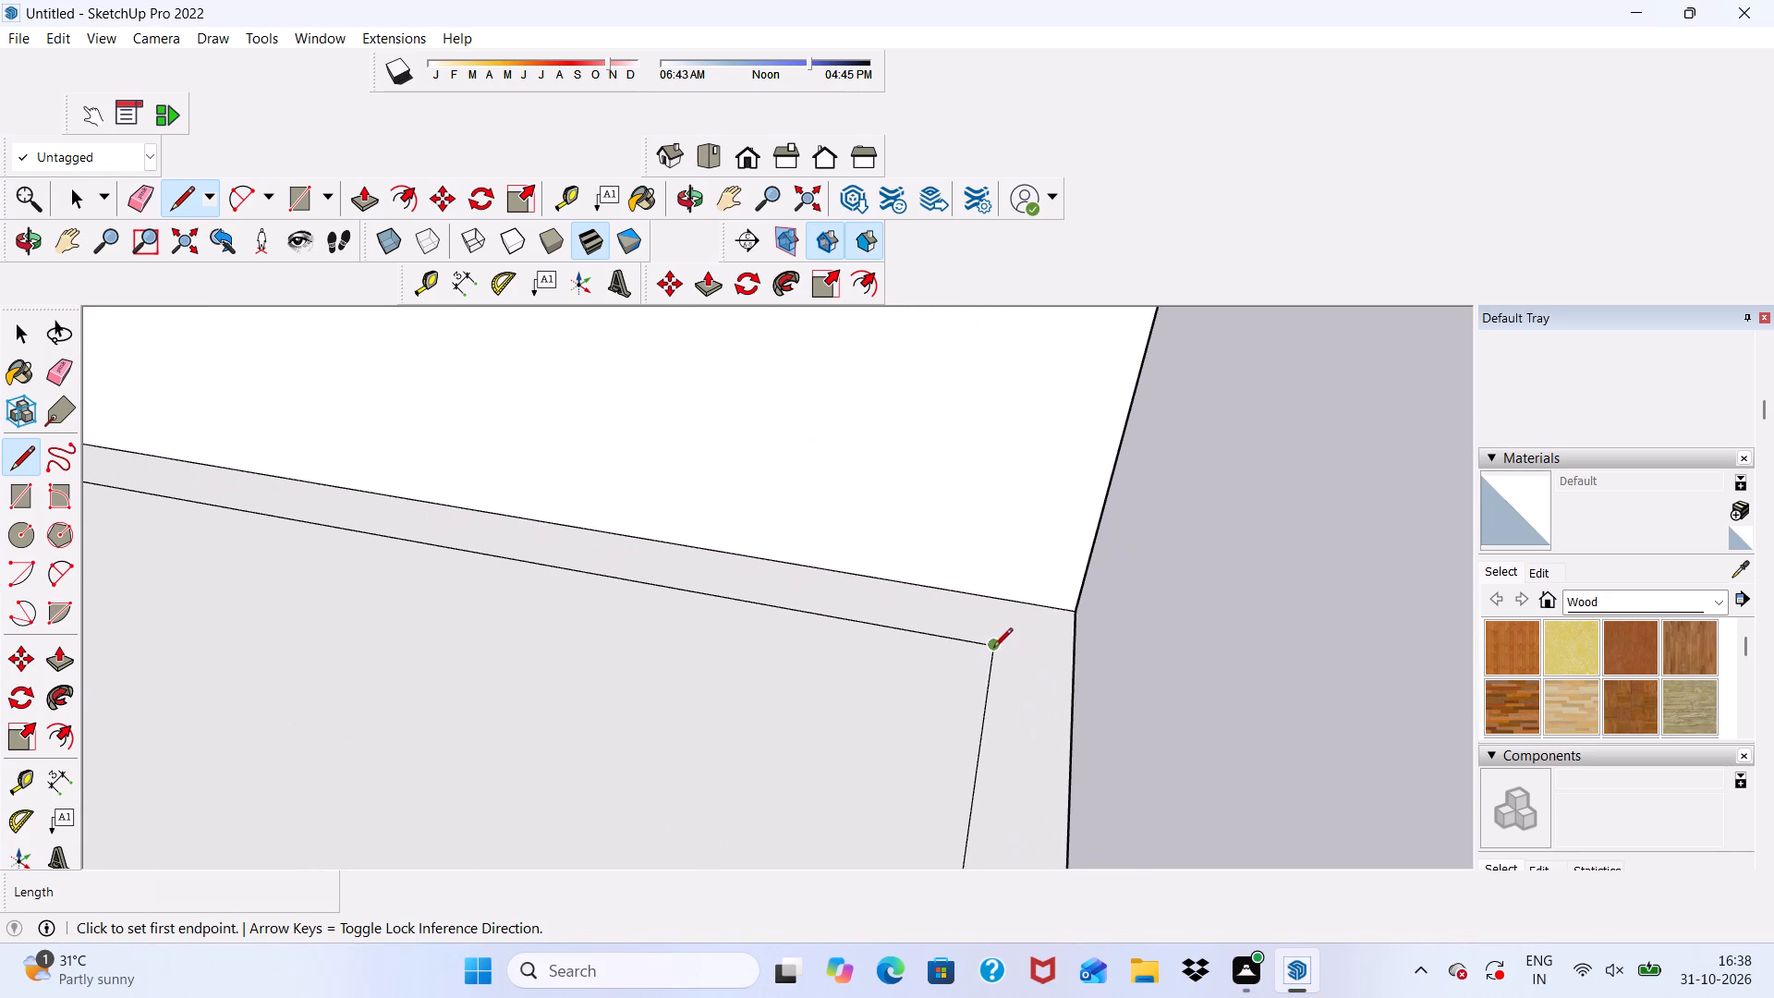
{"action": "left_click", "coordinate": [993, 648]}
{"action": "left_click", "coordinate": [1007, 595]}
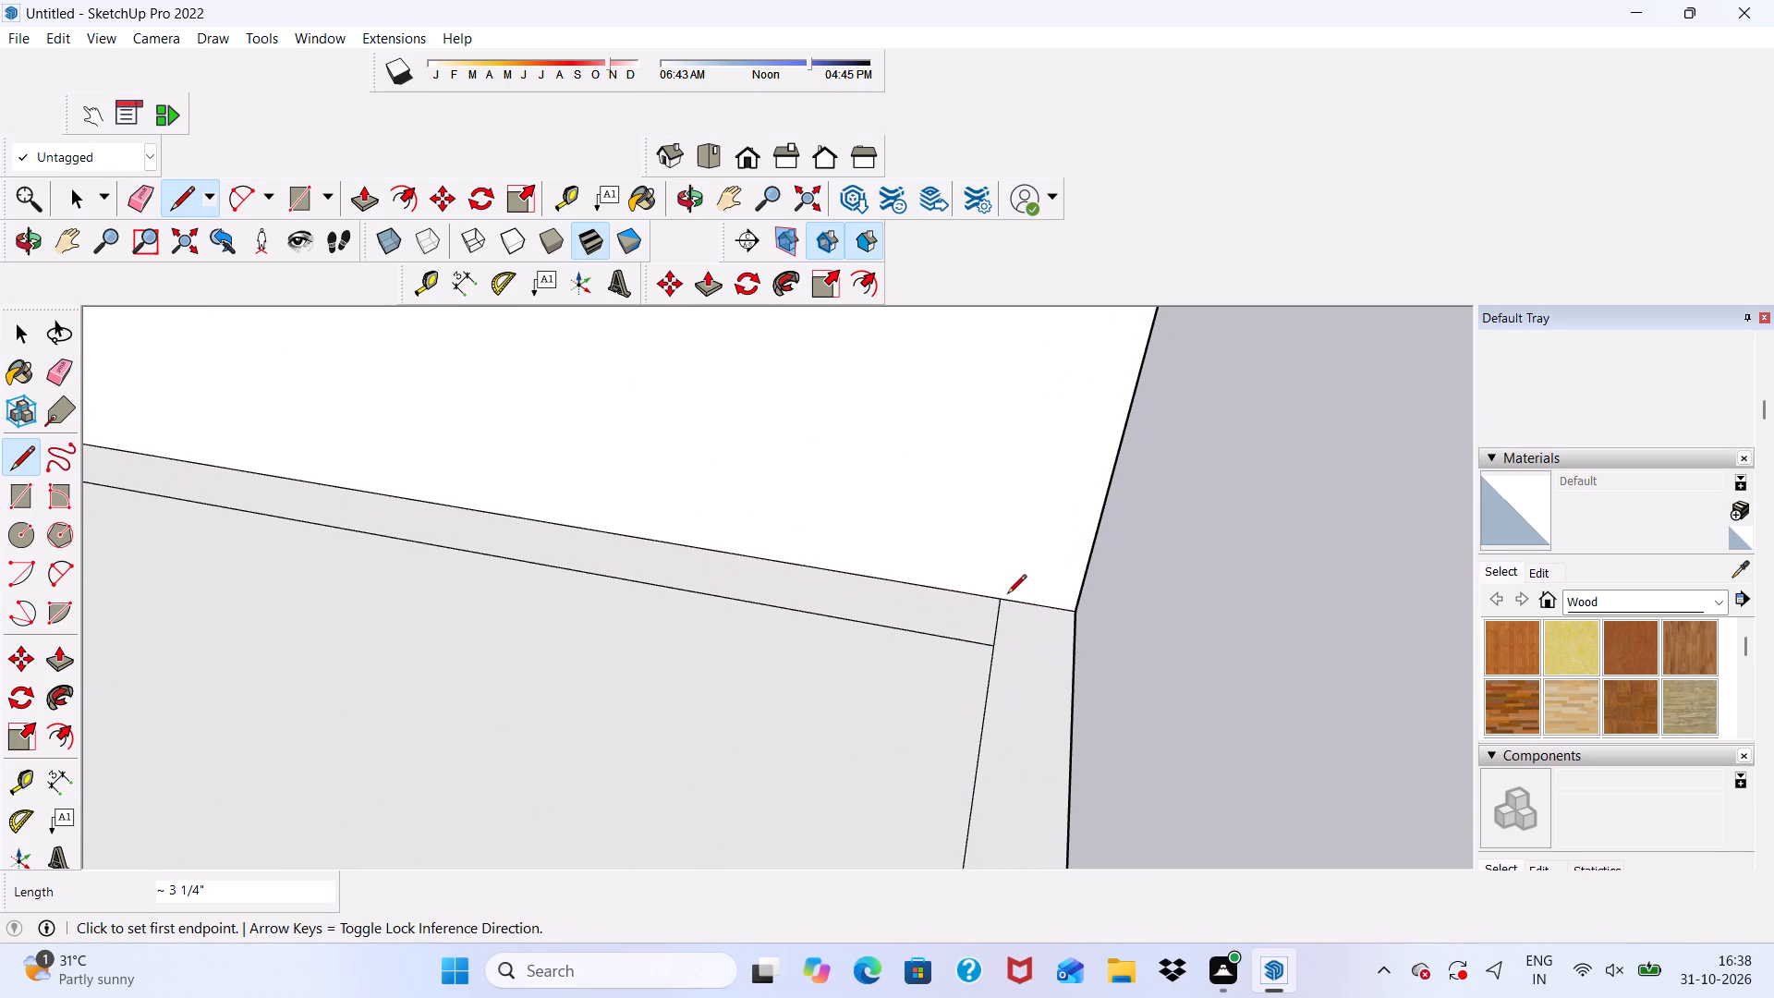
Push/Pull the U-shaped border strip up 1' to form a low planter curb against the boundary wall.
{"action": "left_click", "coordinate": [707, 280]}
{"action": "scroll", "coordinate": [881, 418], "scroll_direction": "down", "scroll_amount": 4}
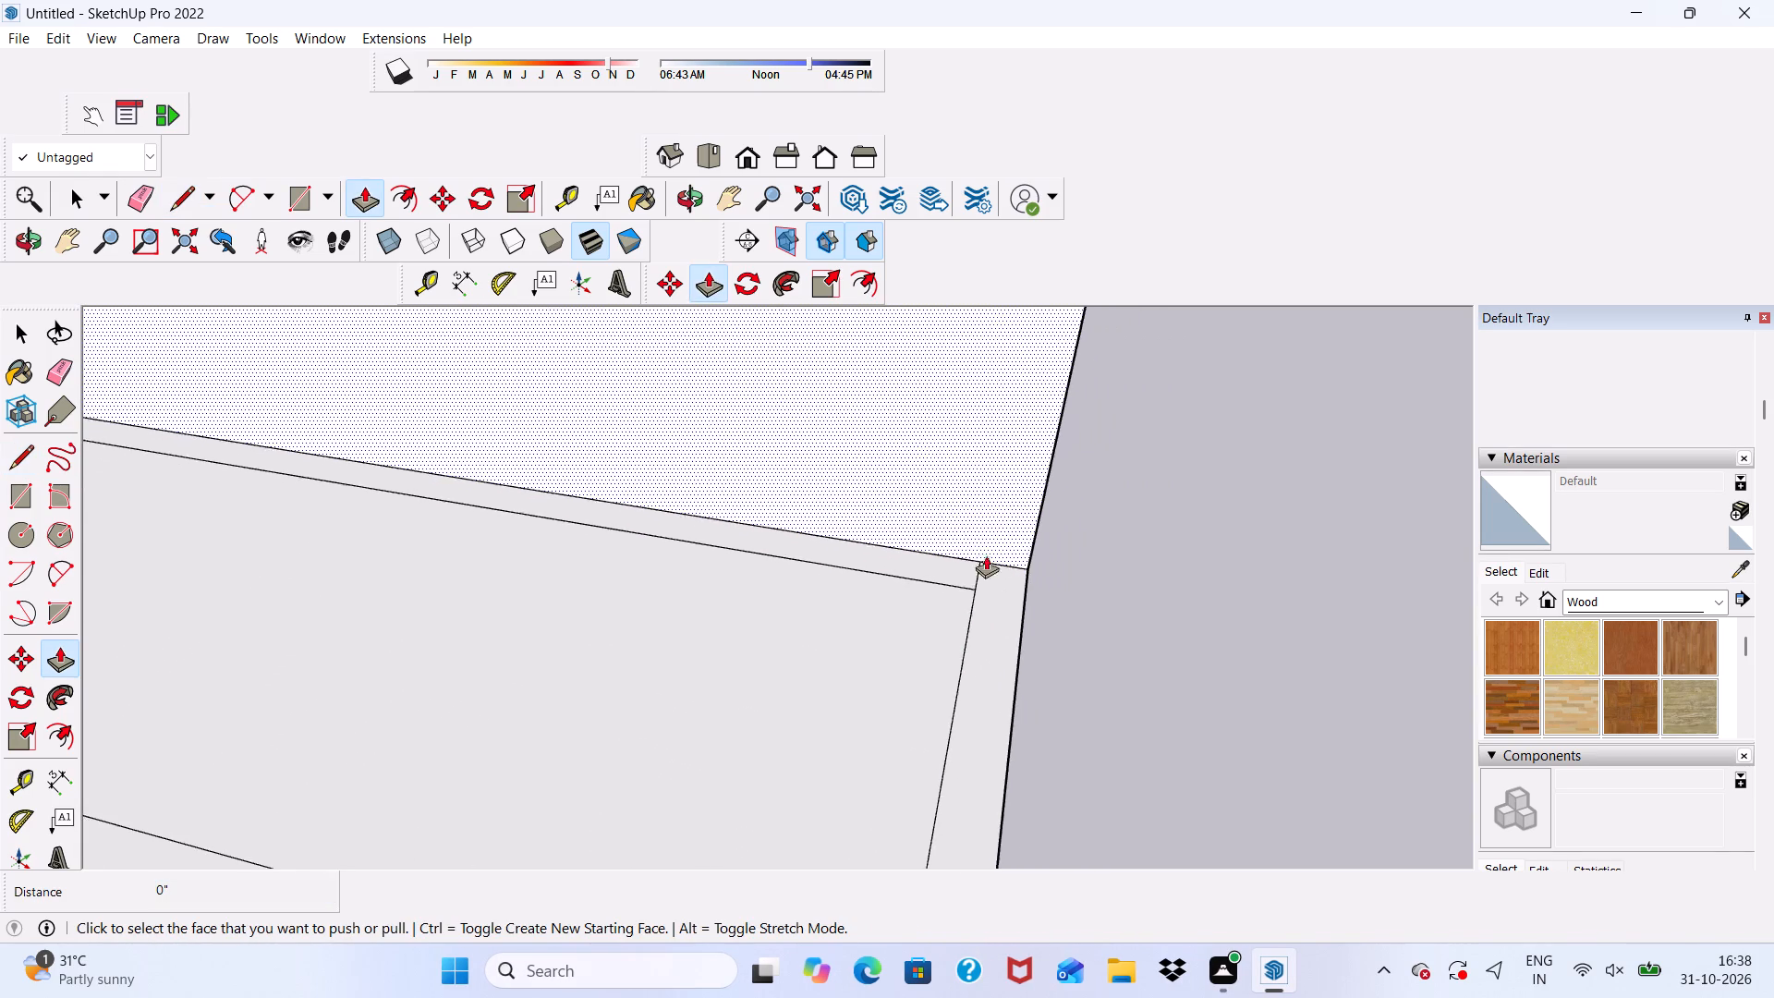
{"action": "scroll", "coordinate": [986, 555], "scroll_direction": "down", "scroll_amount": 2}
{"action": "scroll", "coordinate": [989, 655], "scroll_direction": "up", "scroll_amount": 5}
{"action": "scroll", "coordinate": [986, 552], "scroll_direction": "down", "scroll_amount": 6}
{"action": "scroll", "coordinate": [939, 611], "scroll_direction": "down", "scroll_amount": 7}
{"action": "scroll", "coordinate": [937, 733], "scroll_direction": "up", "scroll_amount": 5}
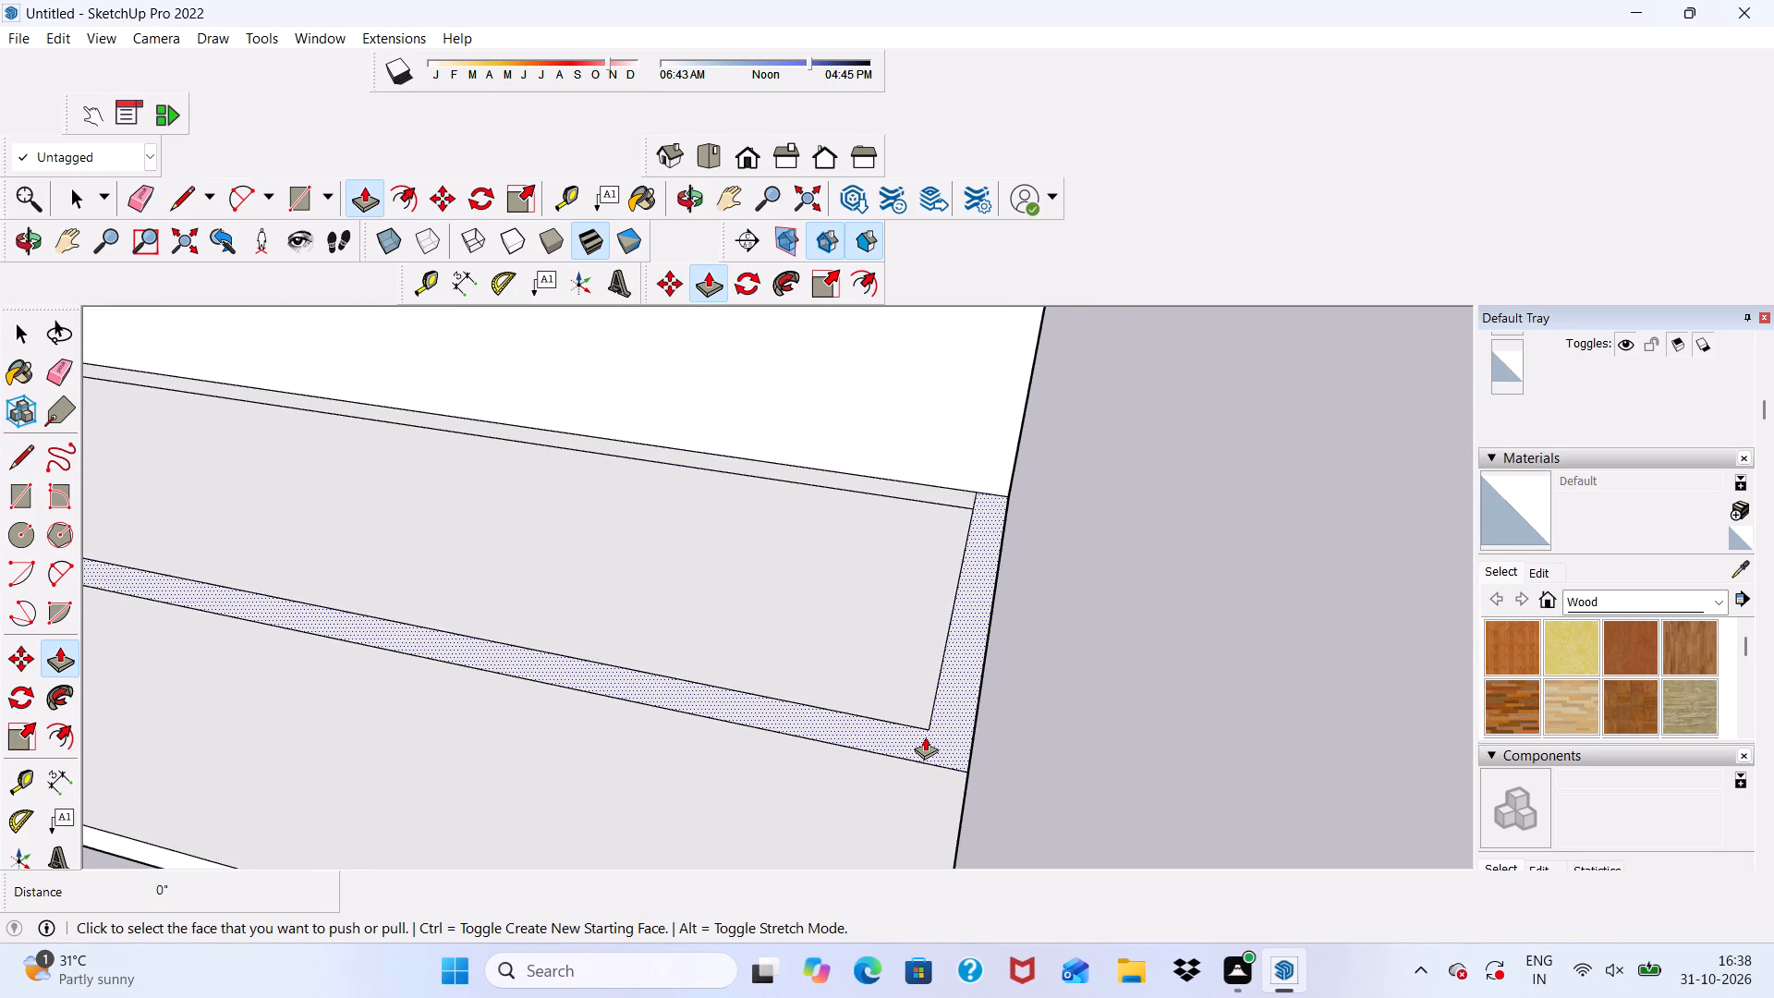
{"action": "scroll", "coordinate": [925, 736], "scroll_direction": "down", "scroll_amount": 1}
{"action": "left_click", "coordinate": [925, 736]}
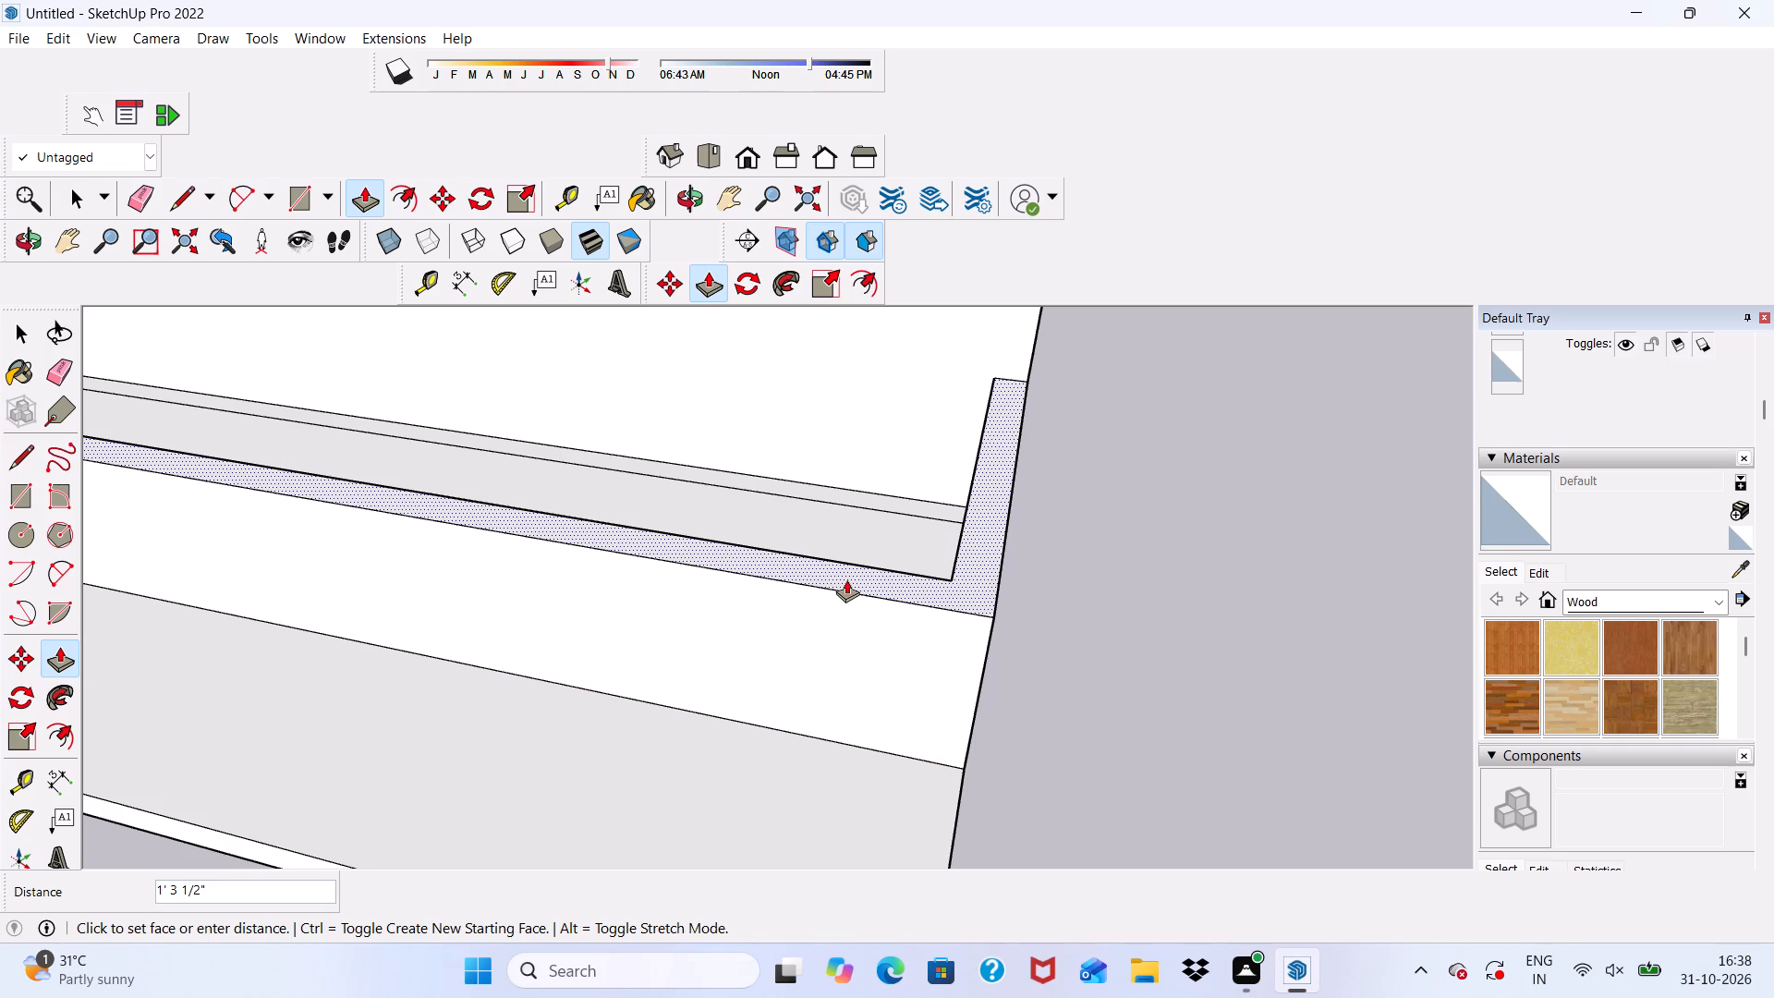
{"action": "type", "text": "1'"}
{"action": "key", "text": "Return"}
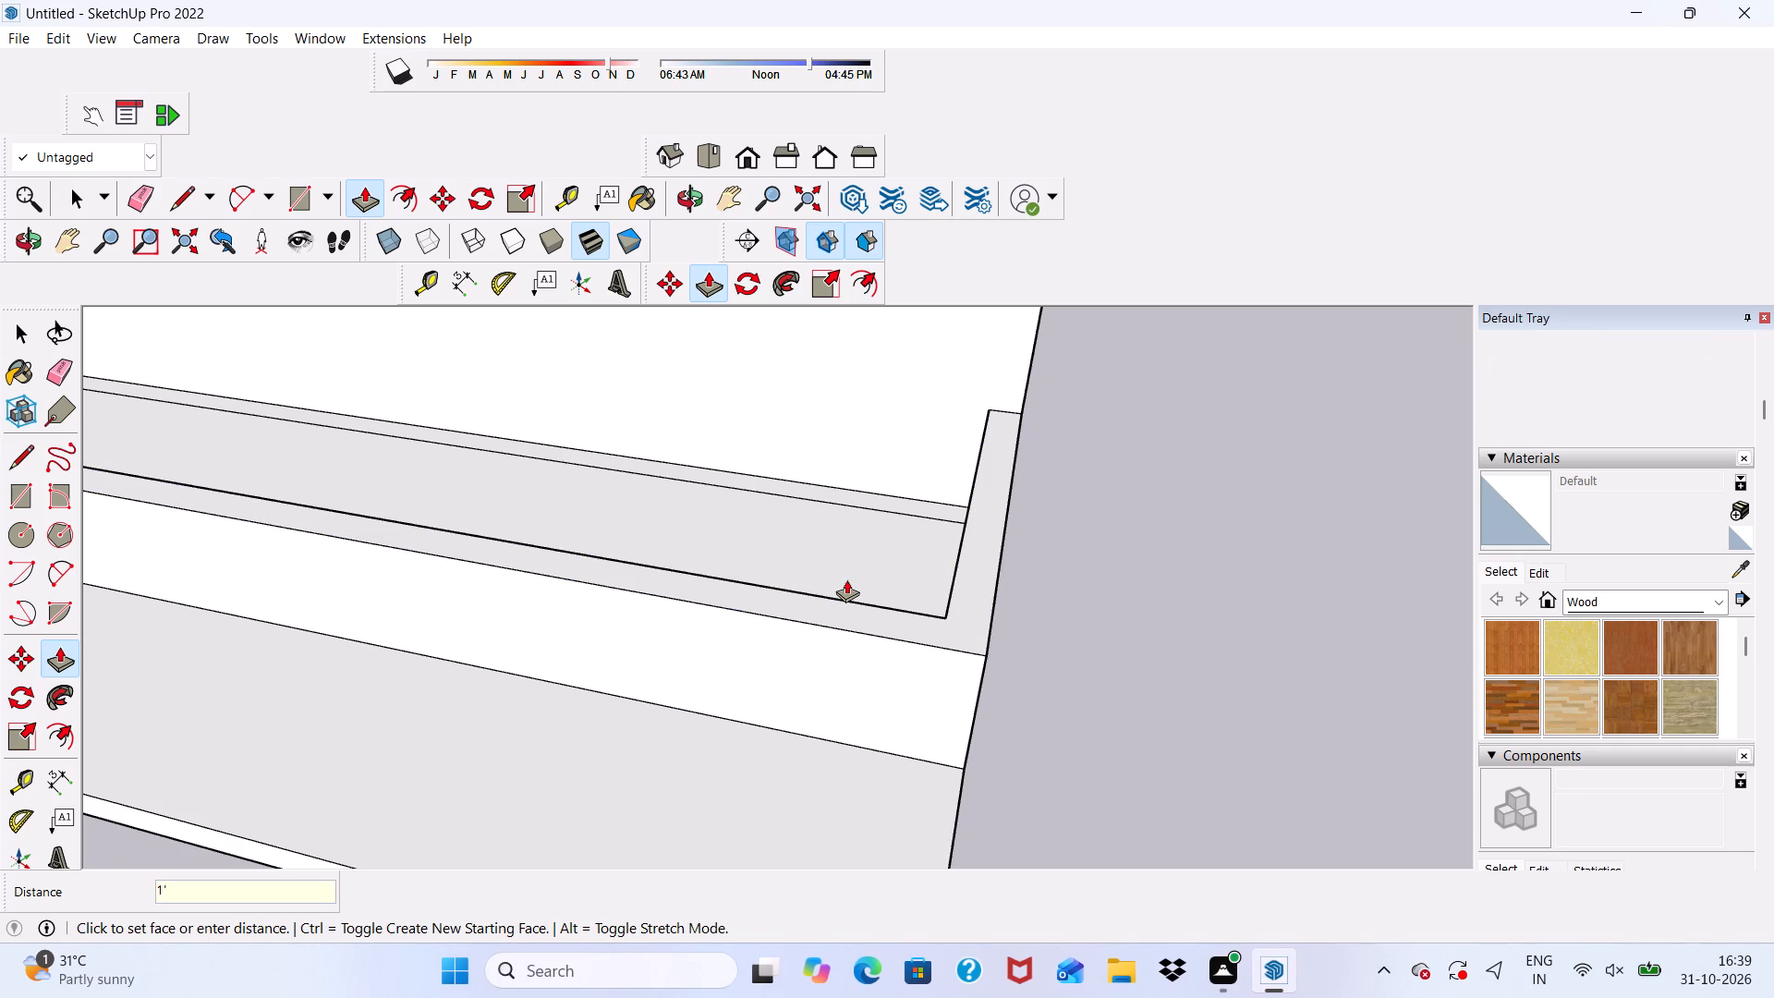
Erase the leftover offset line along the wall and the short stray edges at both inner ends of the planter.
{"action": "scroll", "coordinate": [849, 585], "scroll_direction": "down", "scroll_amount": 7}
{"action": "middle_click_drag", "start_coordinate": [1304, 697], "coordinate": [1066, 627]}
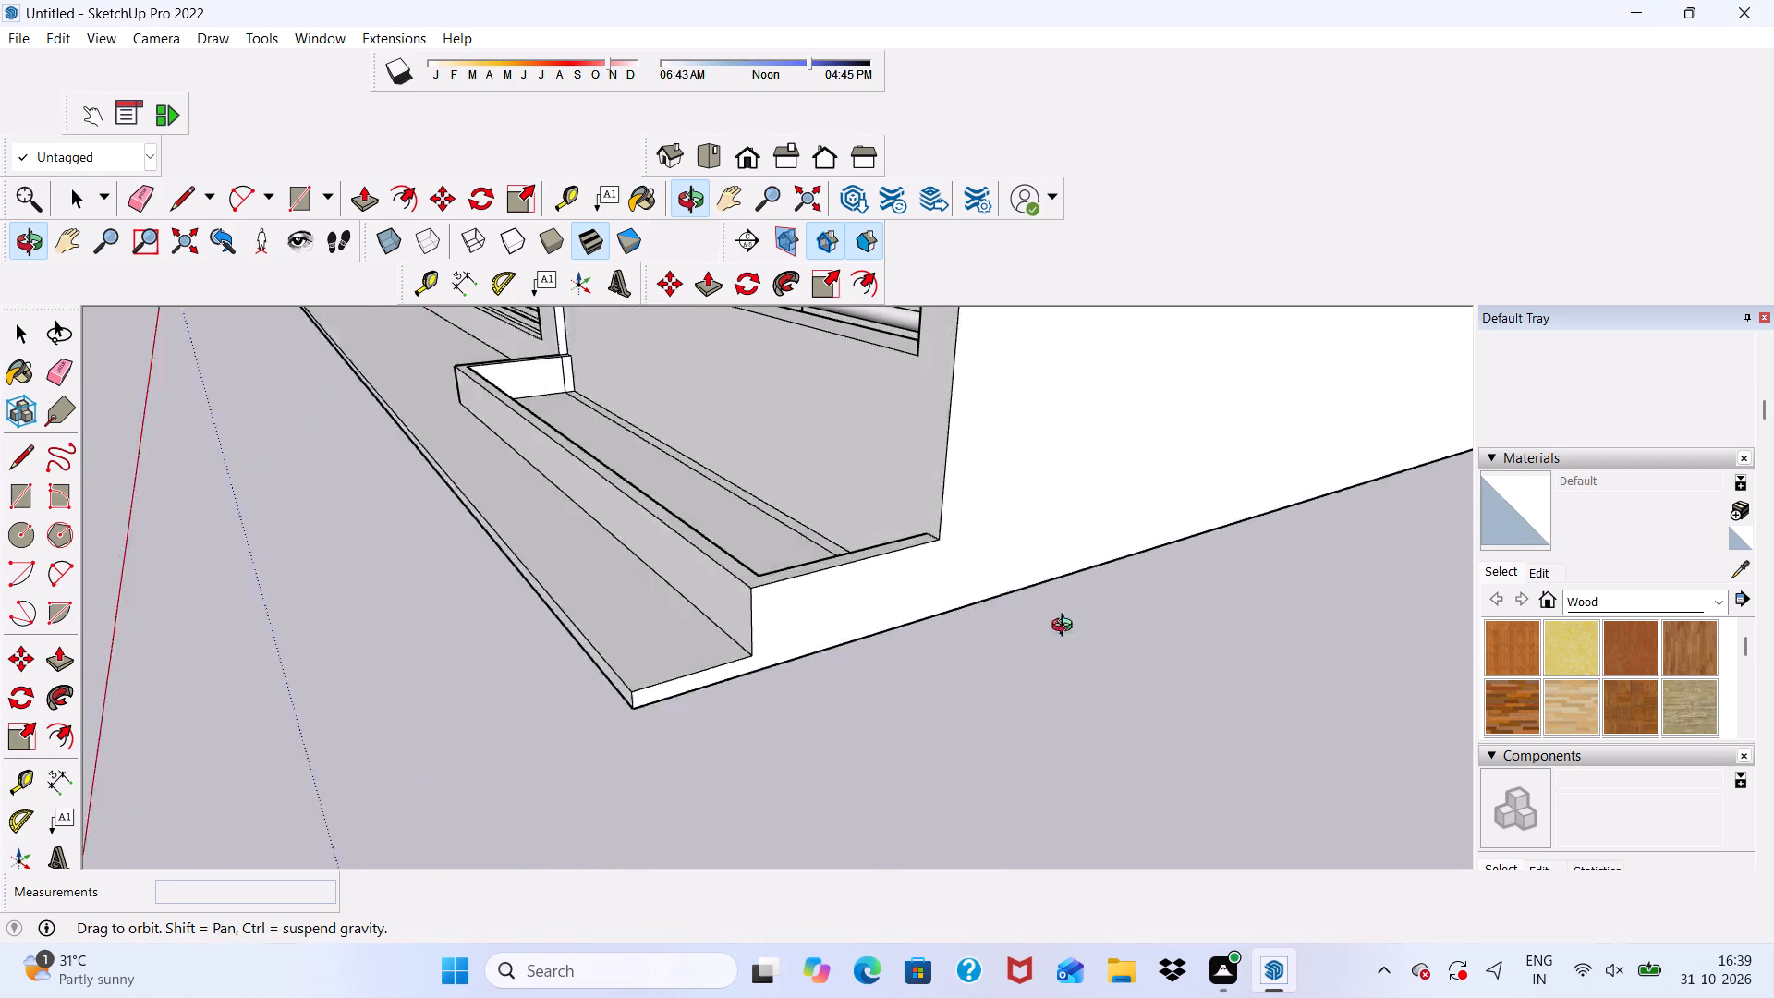
{"action": "middle_click_drag", "start_coordinate": [1066, 627], "coordinate": [1160, 697]}
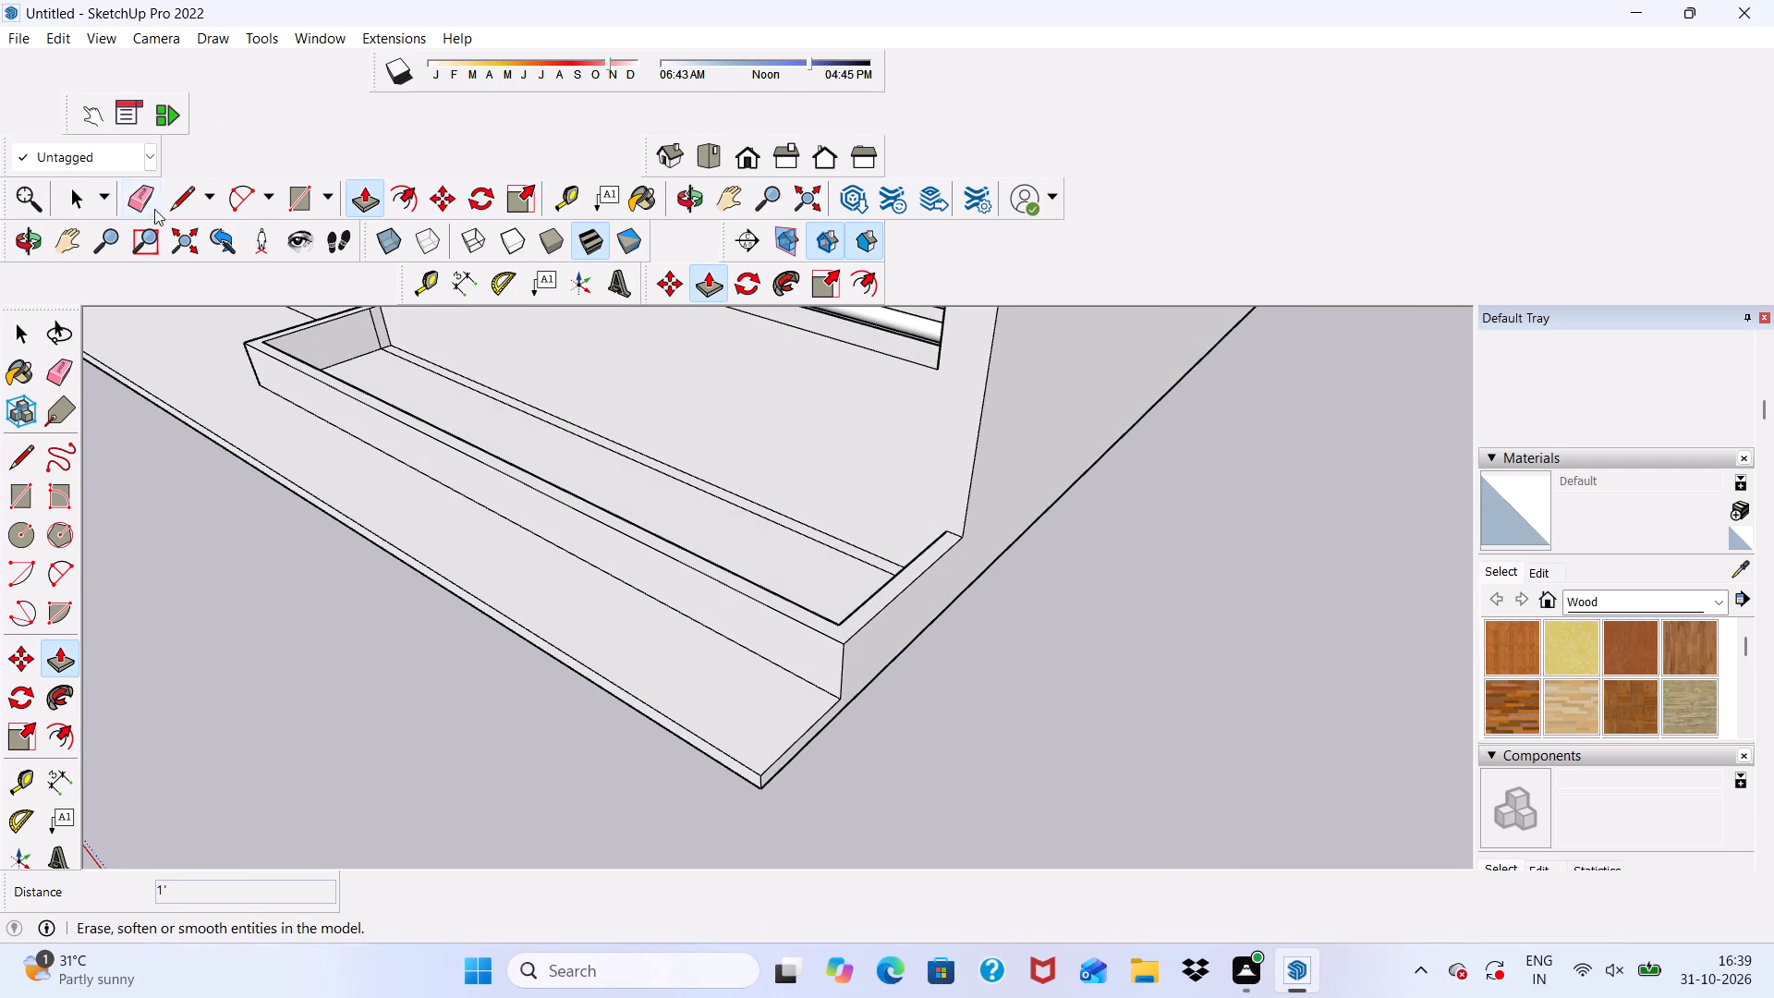
{"action": "left_click", "coordinate": [134, 191]}
{"action": "scroll", "coordinate": [345, 354], "scroll_direction": "up", "scroll_amount": 5}
{"action": "scroll", "coordinate": [349, 343], "scroll_direction": "down", "scroll_amount": 10}
{"action": "scroll", "coordinate": [417, 375], "scroll_direction": "up", "scroll_amount": 5}
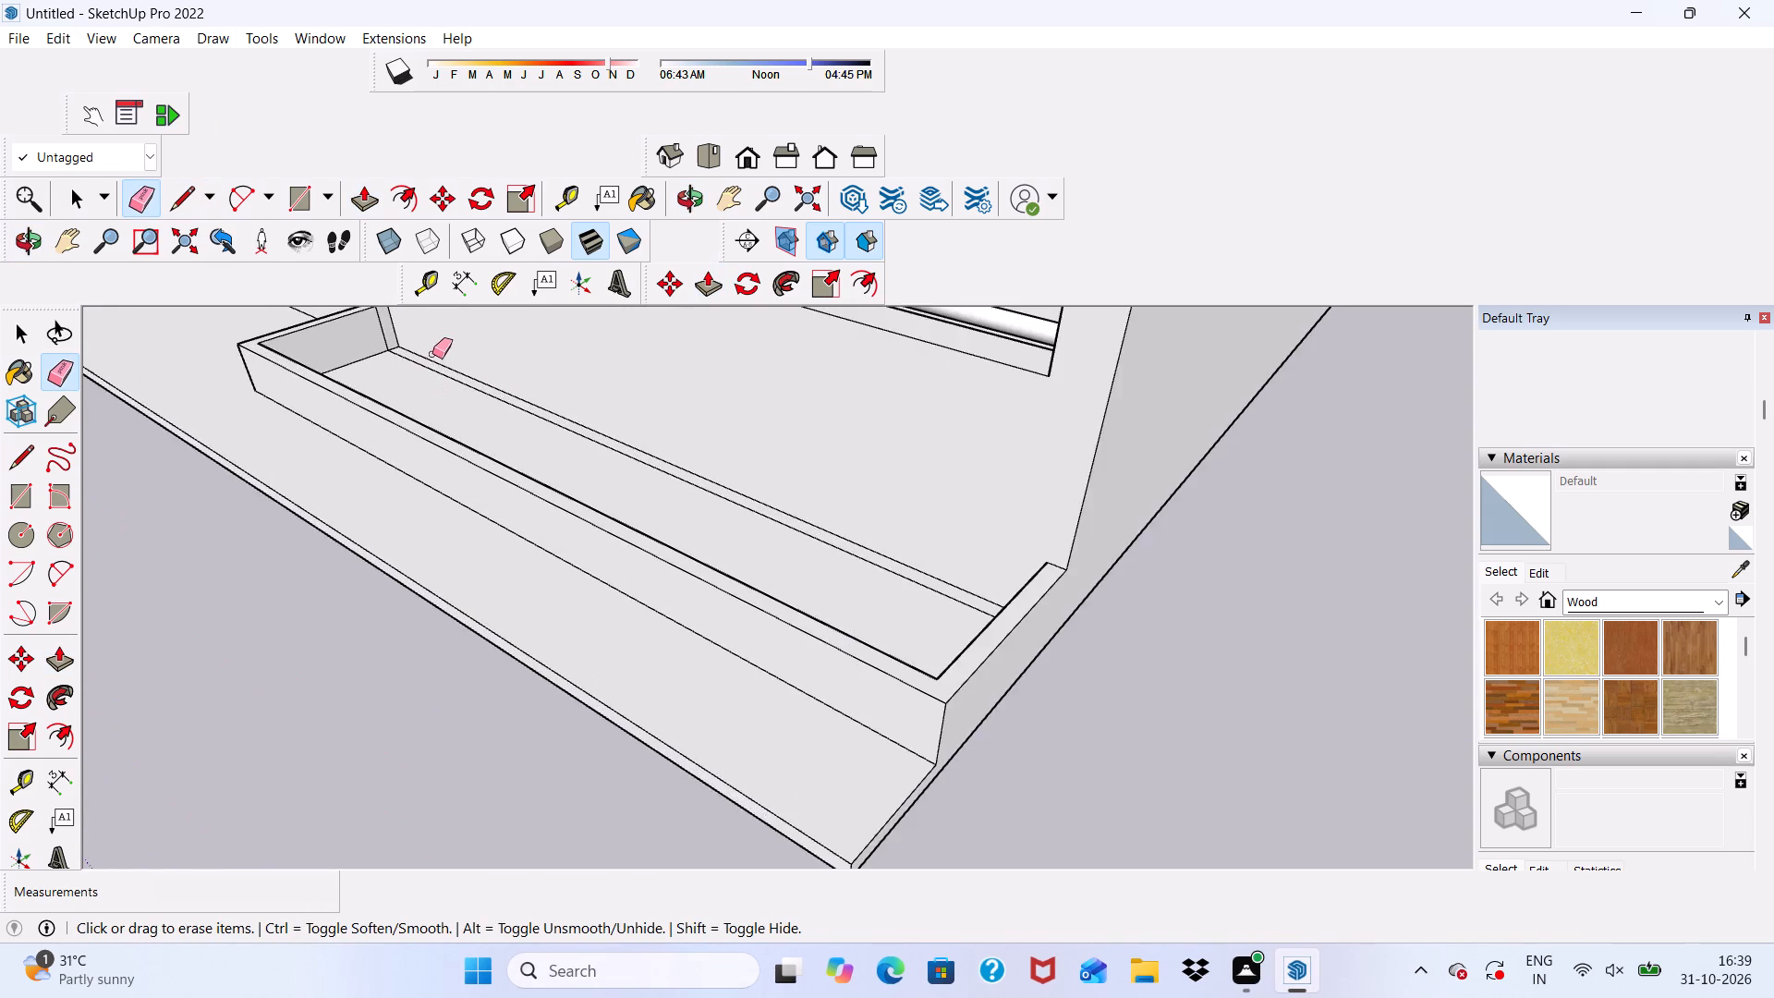
{"action": "scroll", "coordinate": [437, 339], "scroll_direction": "up", "scroll_amount": 7}
{"action": "left_click", "coordinate": [359, 328]}
{"action": "left_click", "coordinate": [435, 393]}
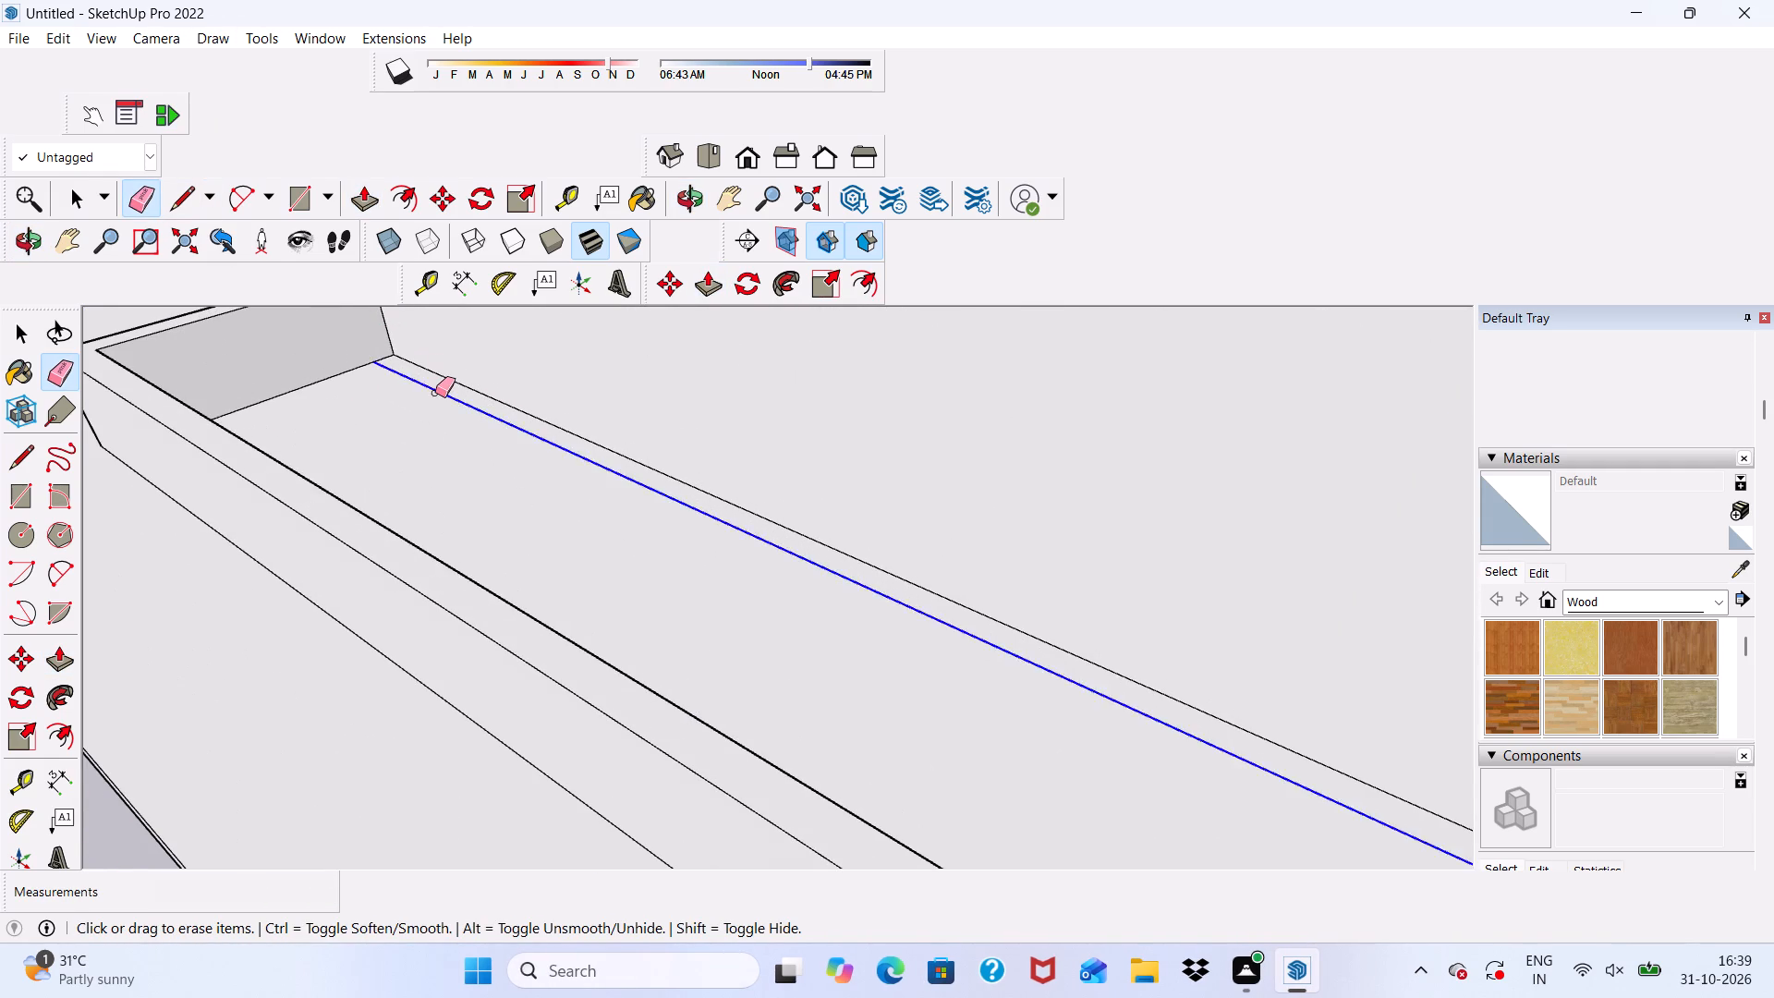
{"action": "scroll", "coordinate": [435, 406], "scroll_direction": "down", "scroll_amount": 9}
{"action": "middle_click_drag", "start_coordinate": [495, 558], "coordinate": [952, 633]}
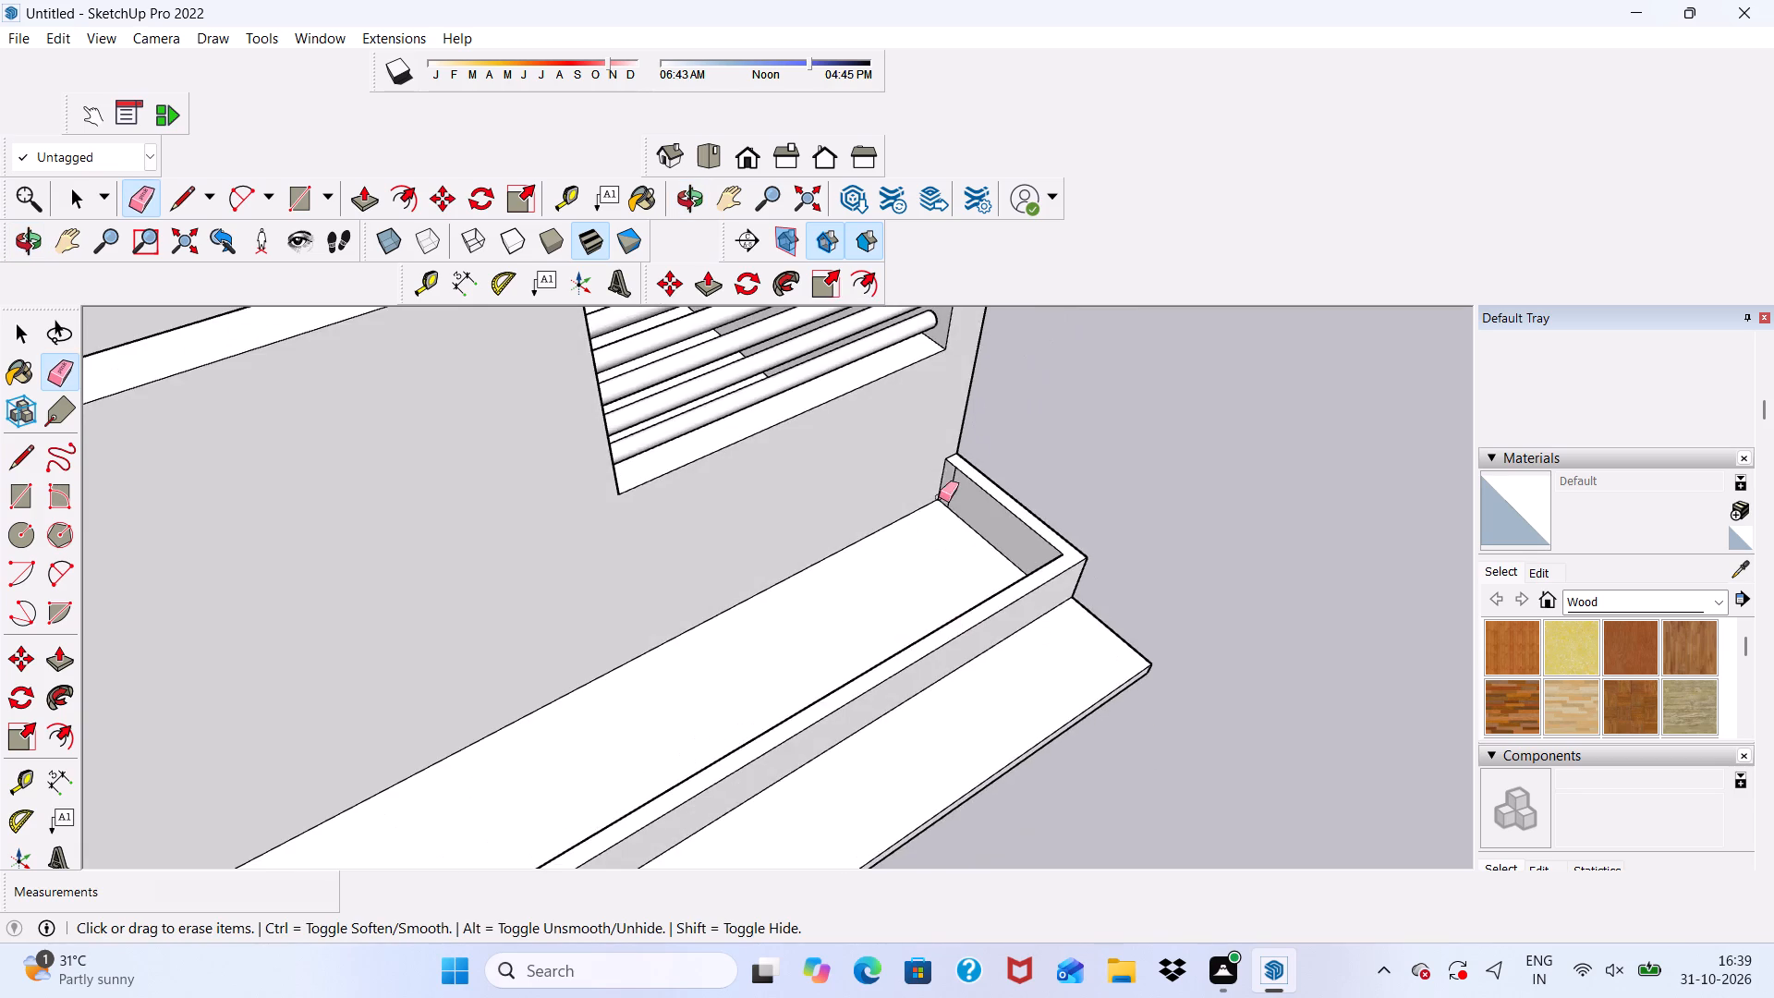
{"action": "scroll", "coordinate": [939, 495], "scroll_direction": "up", "scroll_amount": 5}
{"action": "left_click", "coordinate": [956, 482]}
{"action": "left_click", "coordinate": [956, 482]}
{"action": "scroll", "coordinate": [972, 503], "scroll_direction": "down", "scroll_amount": 3}
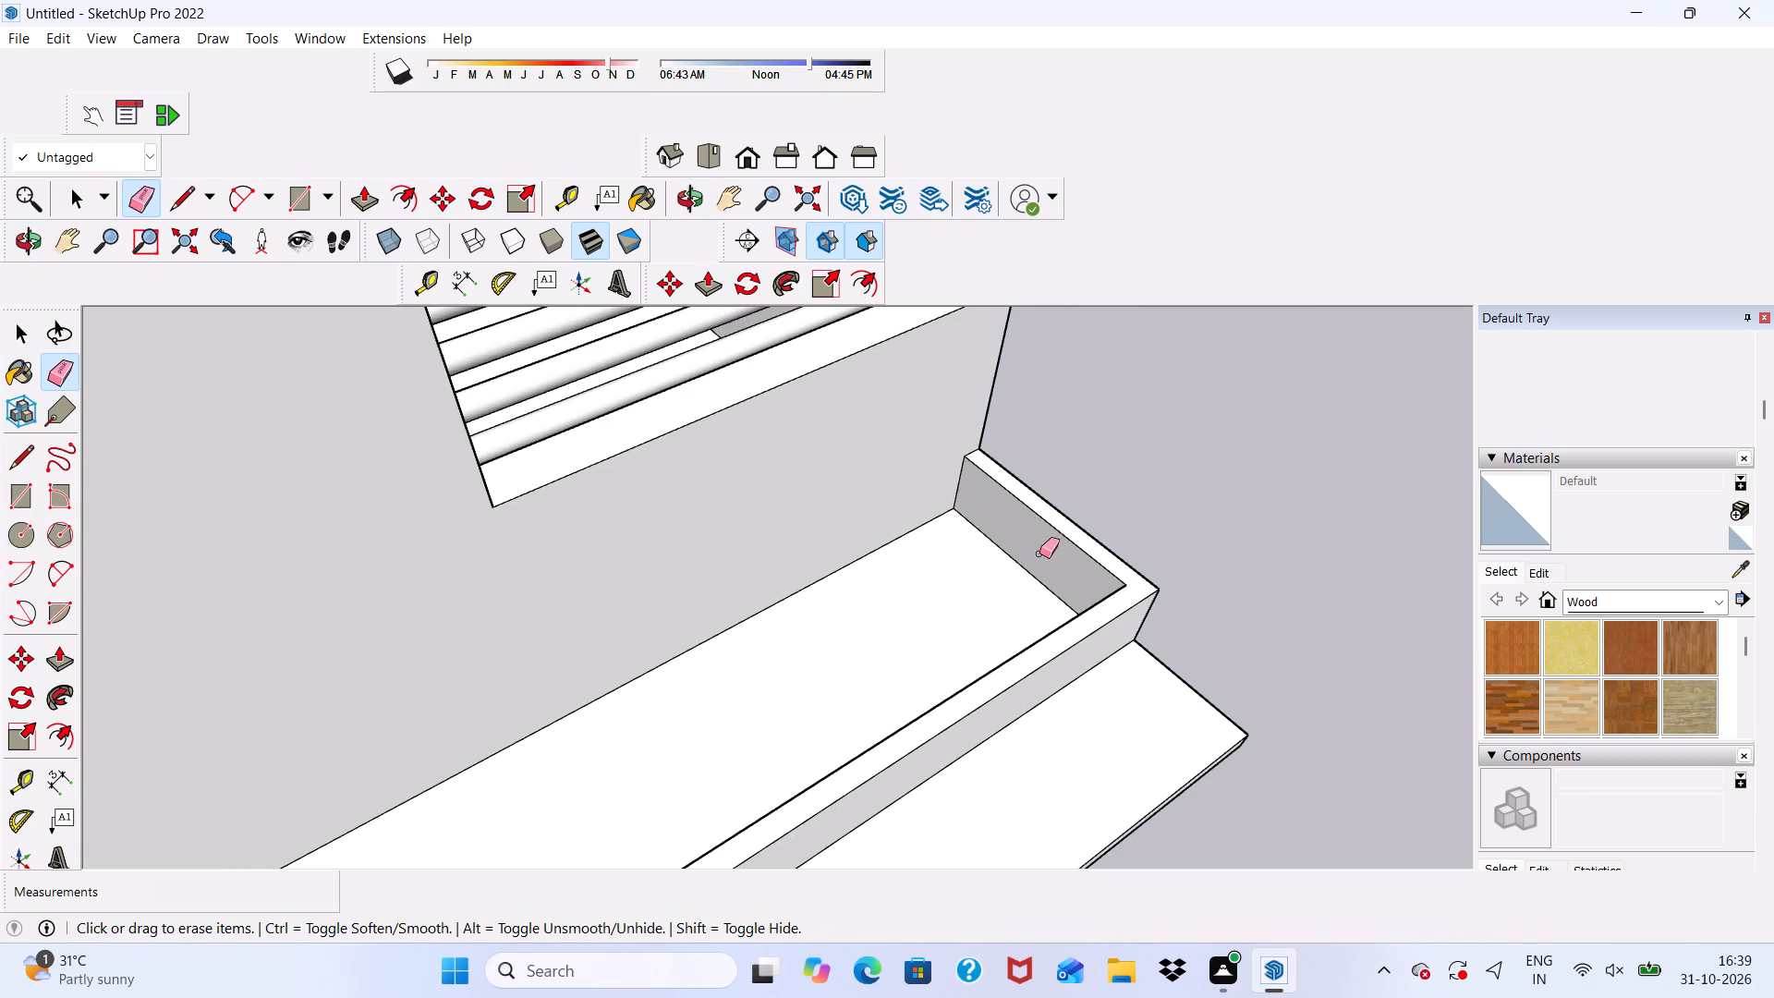
Examine the finished planter curb together with the front boundary wall, gate and railed opening from several angles.
{"action": "middle_click_drag", "start_coordinate": [1039, 554], "coordinate": [643, 376]}
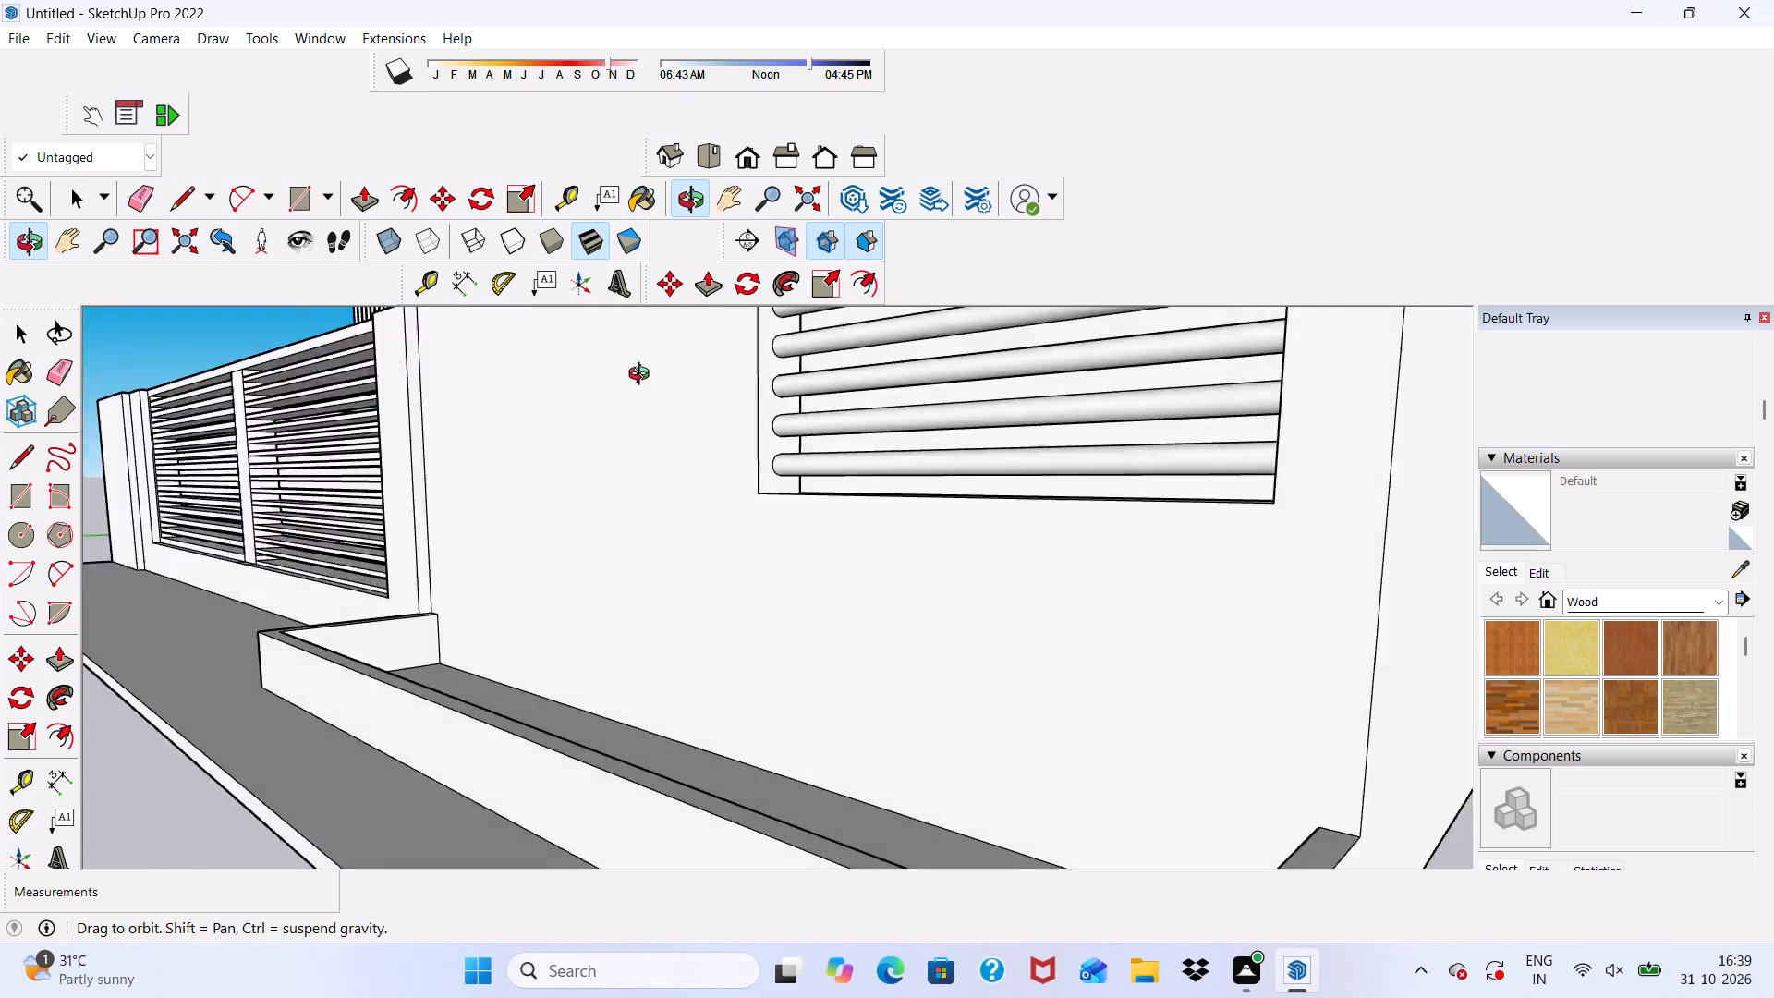
{"action": "middle_click_drag", "start_coordinate": [643, 376], "coordinate": [828, 448]}
{"action": "scroll", "coordinate": [809, 460], "scroll_direction": "down", "scroll_amount": 6}
{"action": "middle_click_drag", "start_coordinate": [819, 577], "coordinate": [831, 398]}
{"action": "scroll", "coordinate": [831, 398], "scroll_direction": "up", "scroll_amount": 1}
{"action": "scroll", "coordinate": [826, 469], "scroll_direction": "down", "scroll_amount": 5}
{"action": "scroll", "coordinate": [1063, 978], "scroll_direction": "down", "scroll_amount": 3}
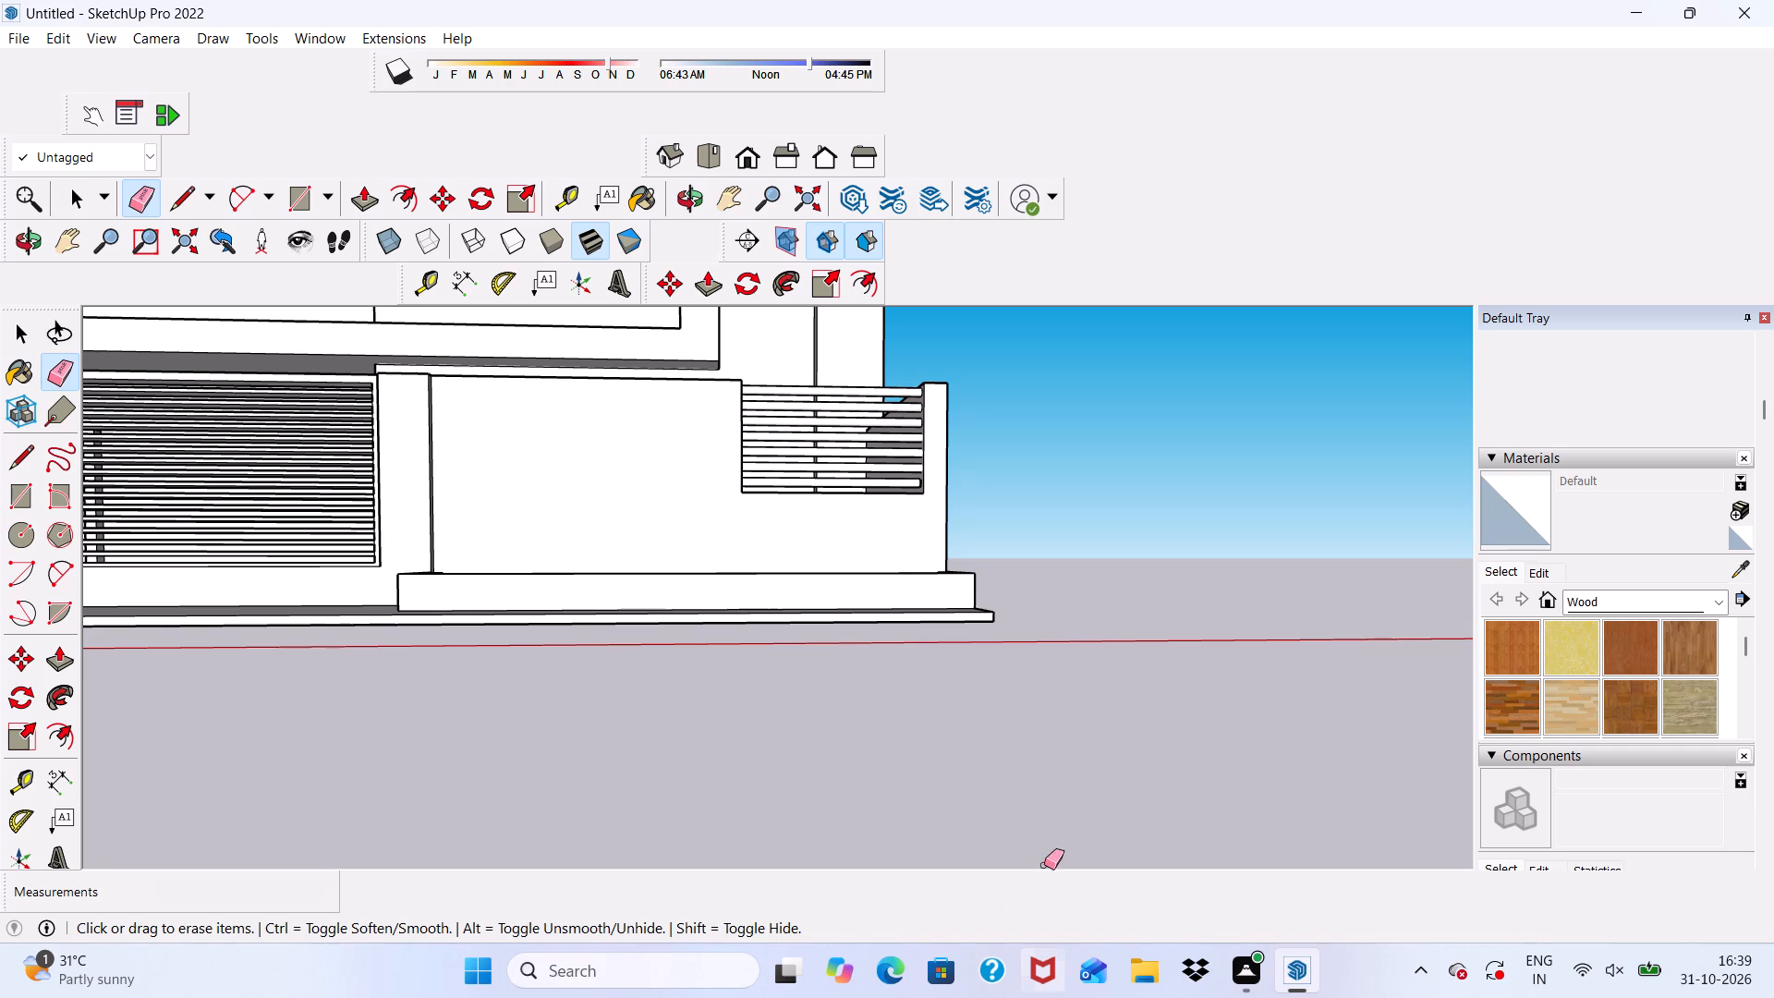
{"action": "key", "text": "space"}
{"action": "scroll", "coordinate": [1012, 707], "scroll_direction": "down", "scroll_amount": 7}
{"action": "middle_click_drag", "start_coordinate": [1010, 715], "coordinate": [749, 785]}
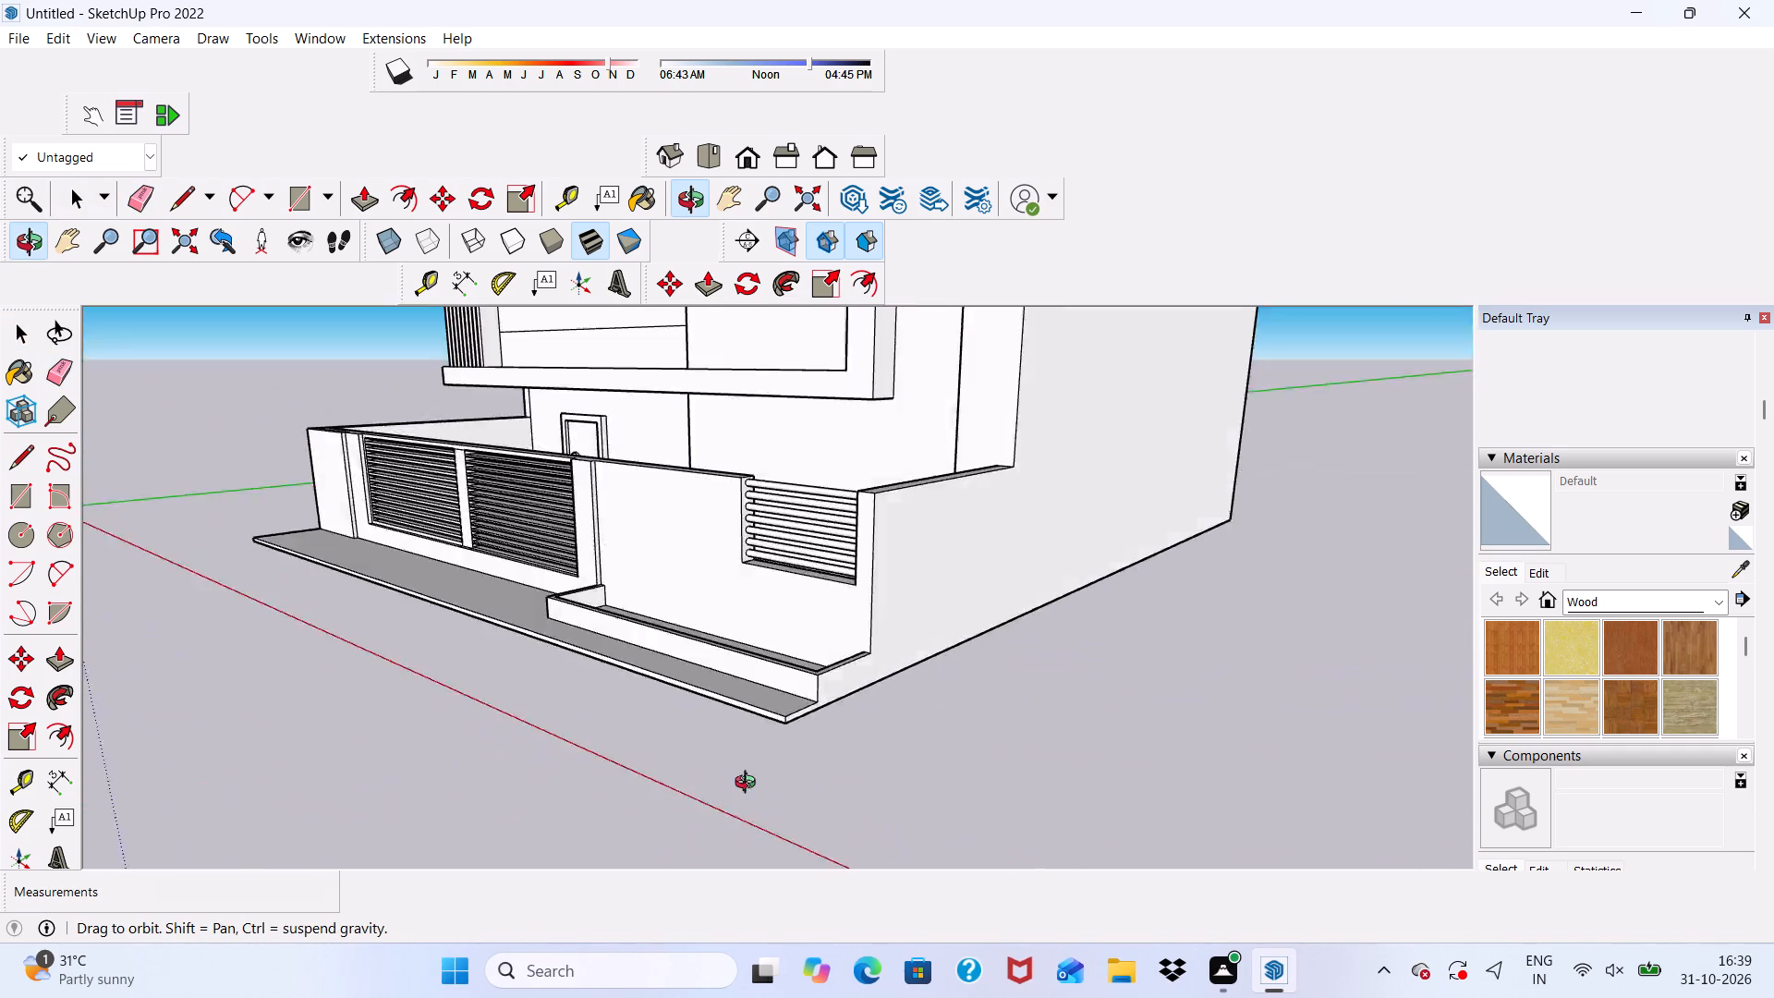
{"action": "middle_click_drag", "start_coordinate": [749, 785], "coordinate": [990, 803]}
{"action": "scroll", "coordinate": [1069, 743], "scroll_direction": "down", "scroll_amount": 6}
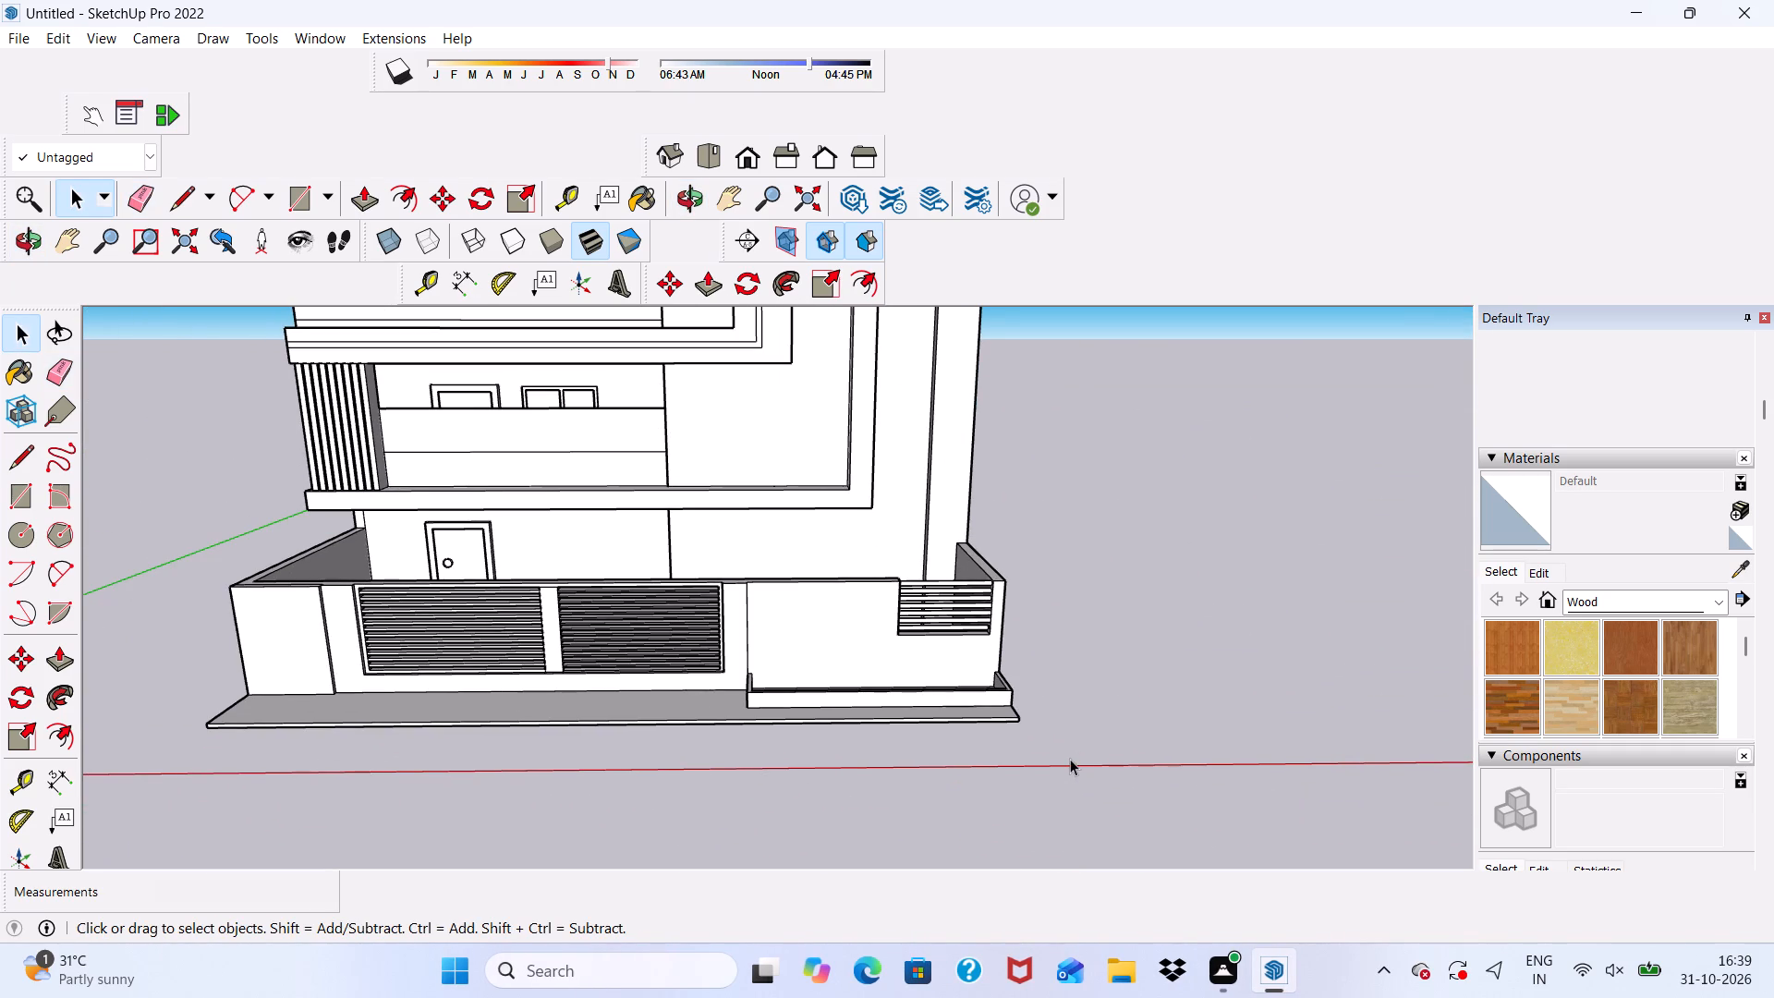
{"action": "scroll", "coordinate": [1058, 754], "scroll_direction": "down", "scroll_amount": 4}
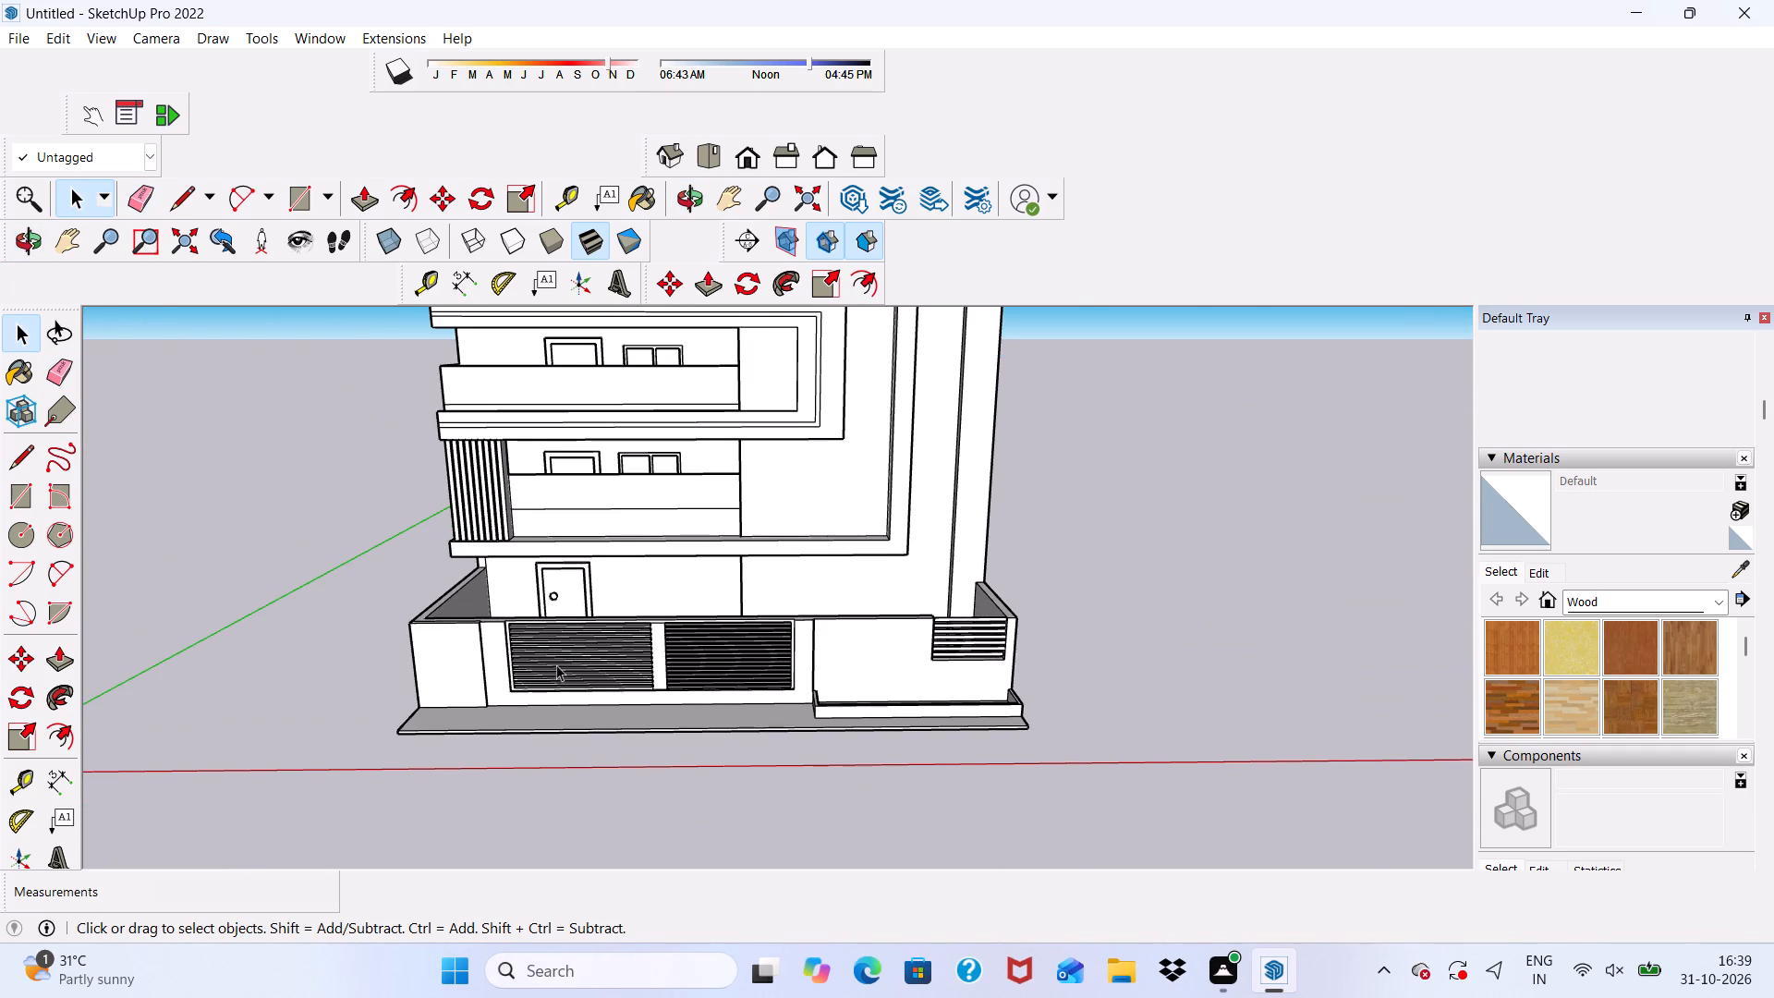
{"action": "scroll", "coordinate": [550, 645], "scroll_direction": "up", "scroll_amount": 8}
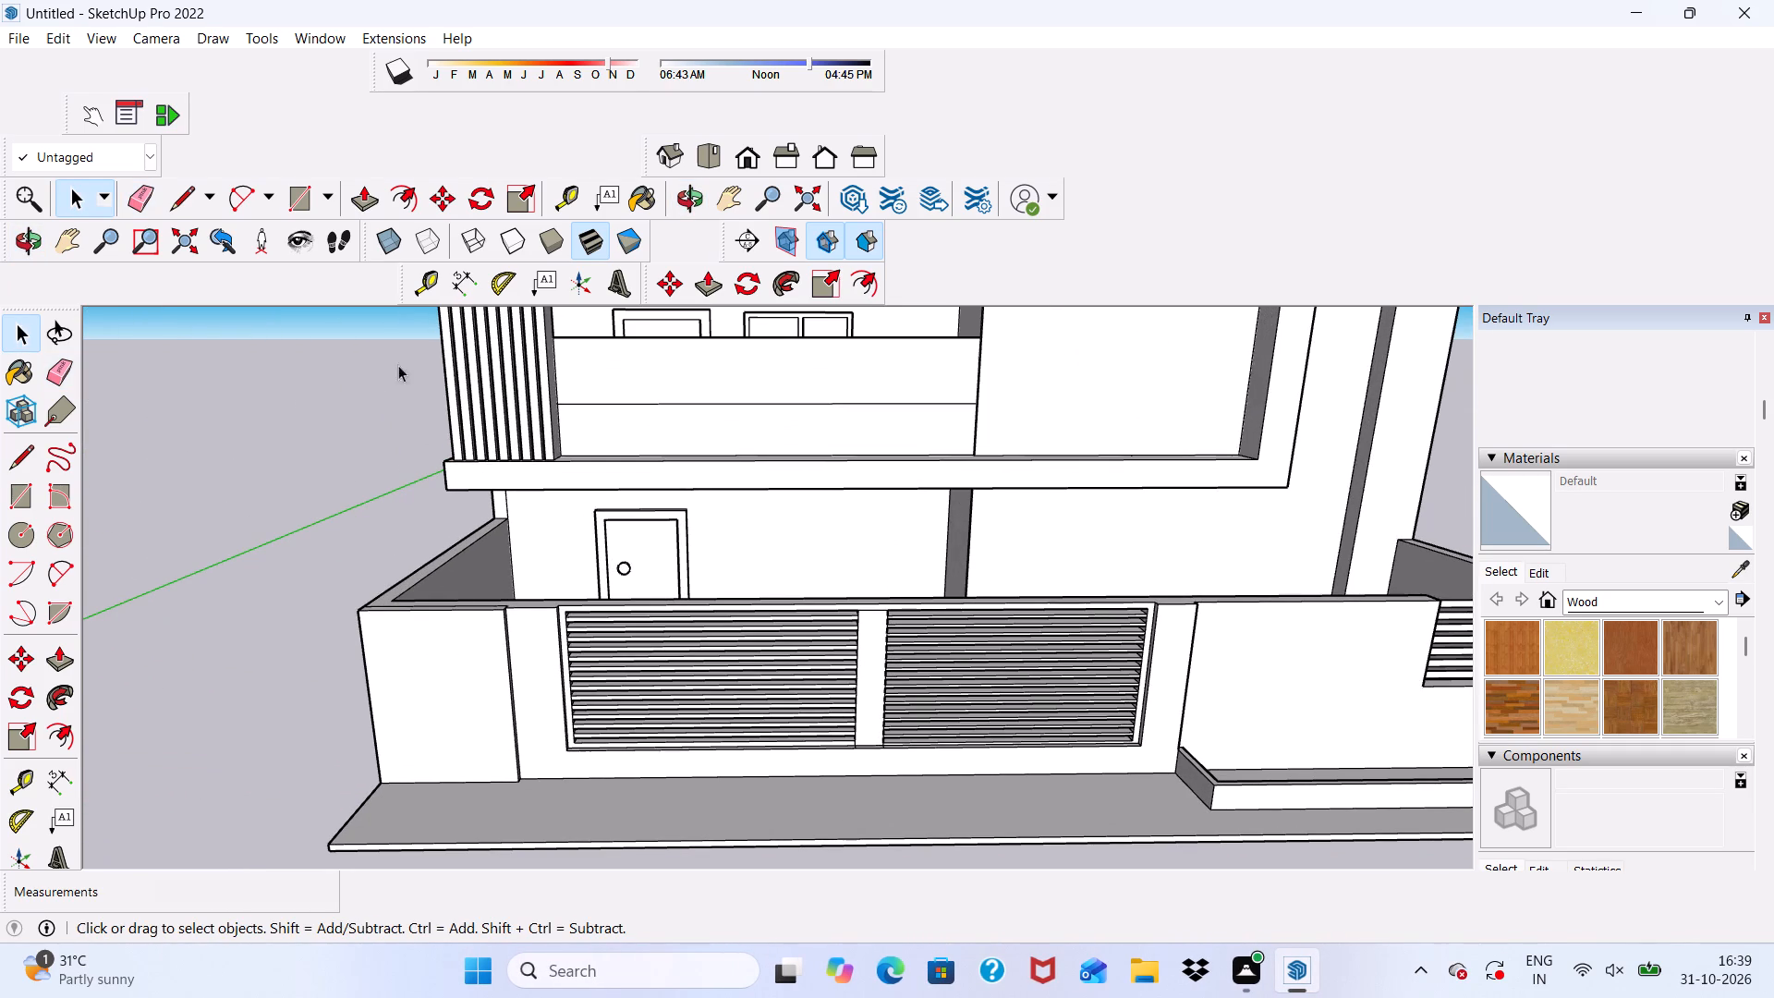
Draw a thin horizontal rectangle, about 3 3/8" by 5' 3 7/8", across the front of the boundary wall's end pier near its top.
{"action": "left_click", "coordinate": [288, 190]}
{"action": "scroll", "coordinate": [557, 376], "scroll_direction": "down", "scroll_amount": 2}
{"action": "middle_click_drag", "start_coordinate": [612, 444], "coordinate": [595, 371]}
{"action": "scroll", "coordinate": [477, 401], "scroll_direction": "up", "scroll_amount": 3}
{"action": "scroll", "coordinate": [377, 616], "scroll_direction": "up", "scroll_amount": 4}
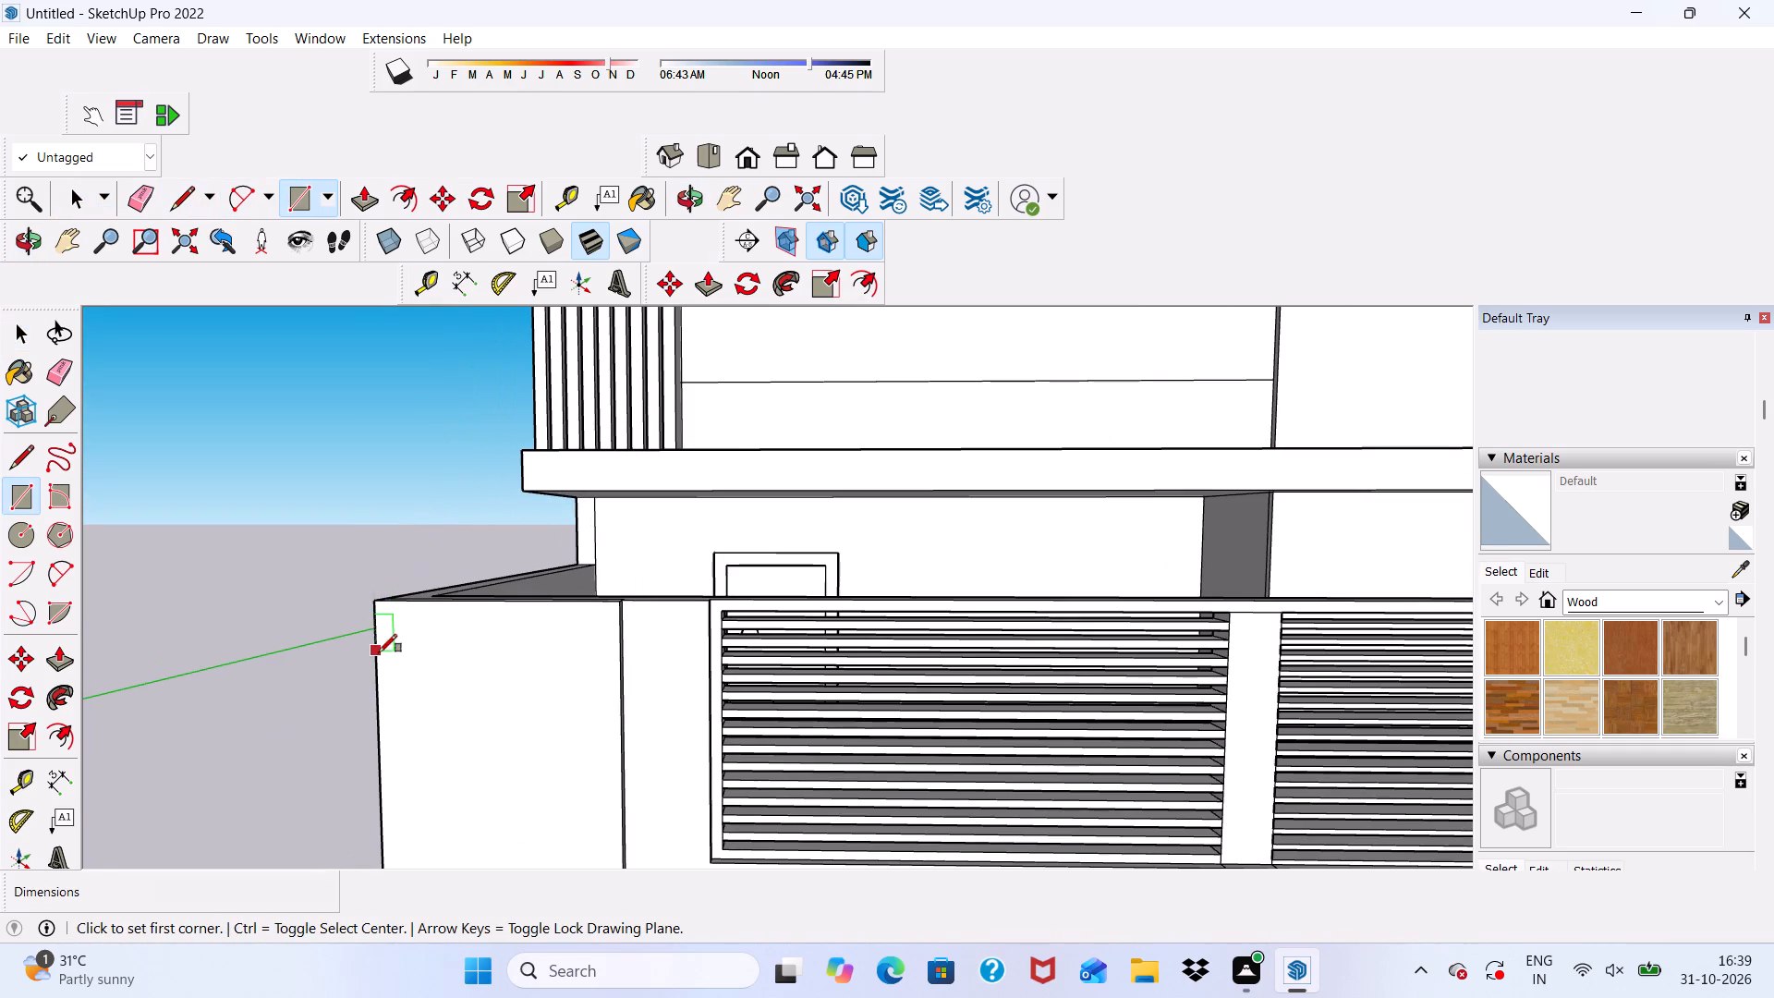
{"action": "middle_click_drag", "start_coordinate": [379, 652], "coordinate": [474, 642]}
{"action": "scroll", "coordinate": [453, 665], "scroll_direction": "up", "scroll_amount": 4}
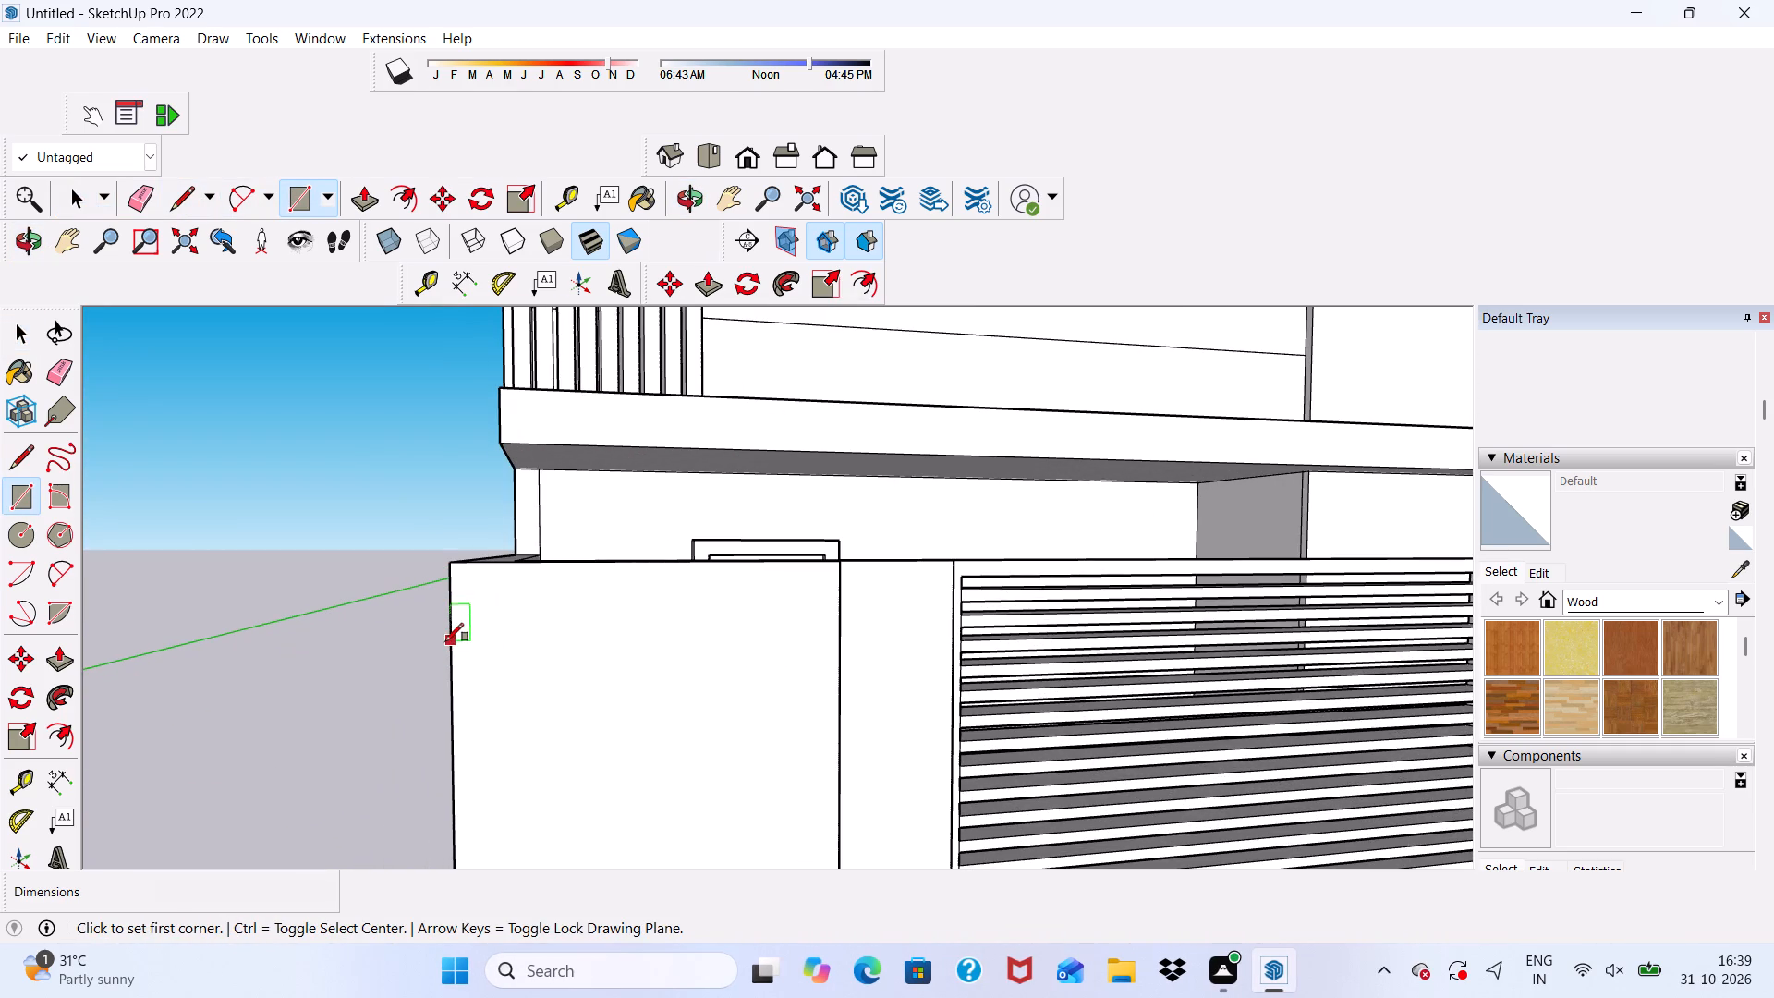
{"action": "left_click", "coordinate": [449, 641]}
{"action": "scroll", "coordinate": [725, 650], "scroll_direction": "up", "scroll_amount": 5}
{"action": "scroll", "coordinate": [839, 599], "scroll_direction": "down", "scroll_amount": 1}
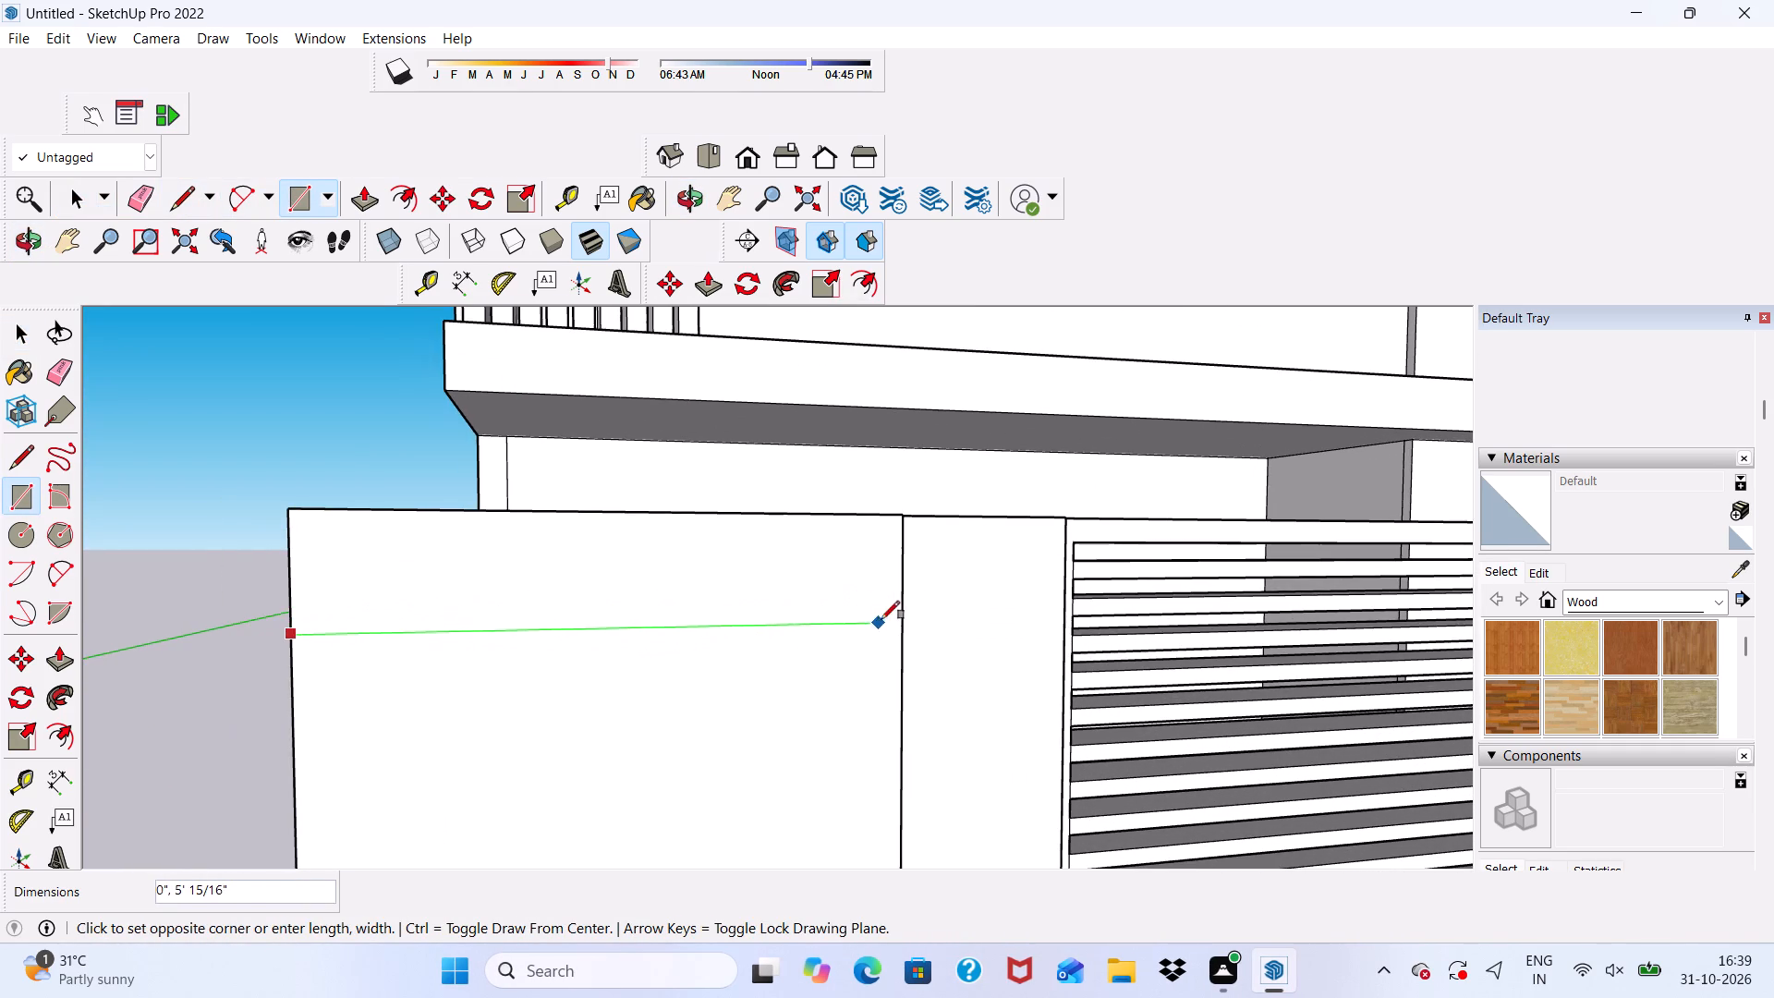
{"action": "scroll", "coordinate": [921, 605], "scroll_direction": "up", "scroll_amount": 4}
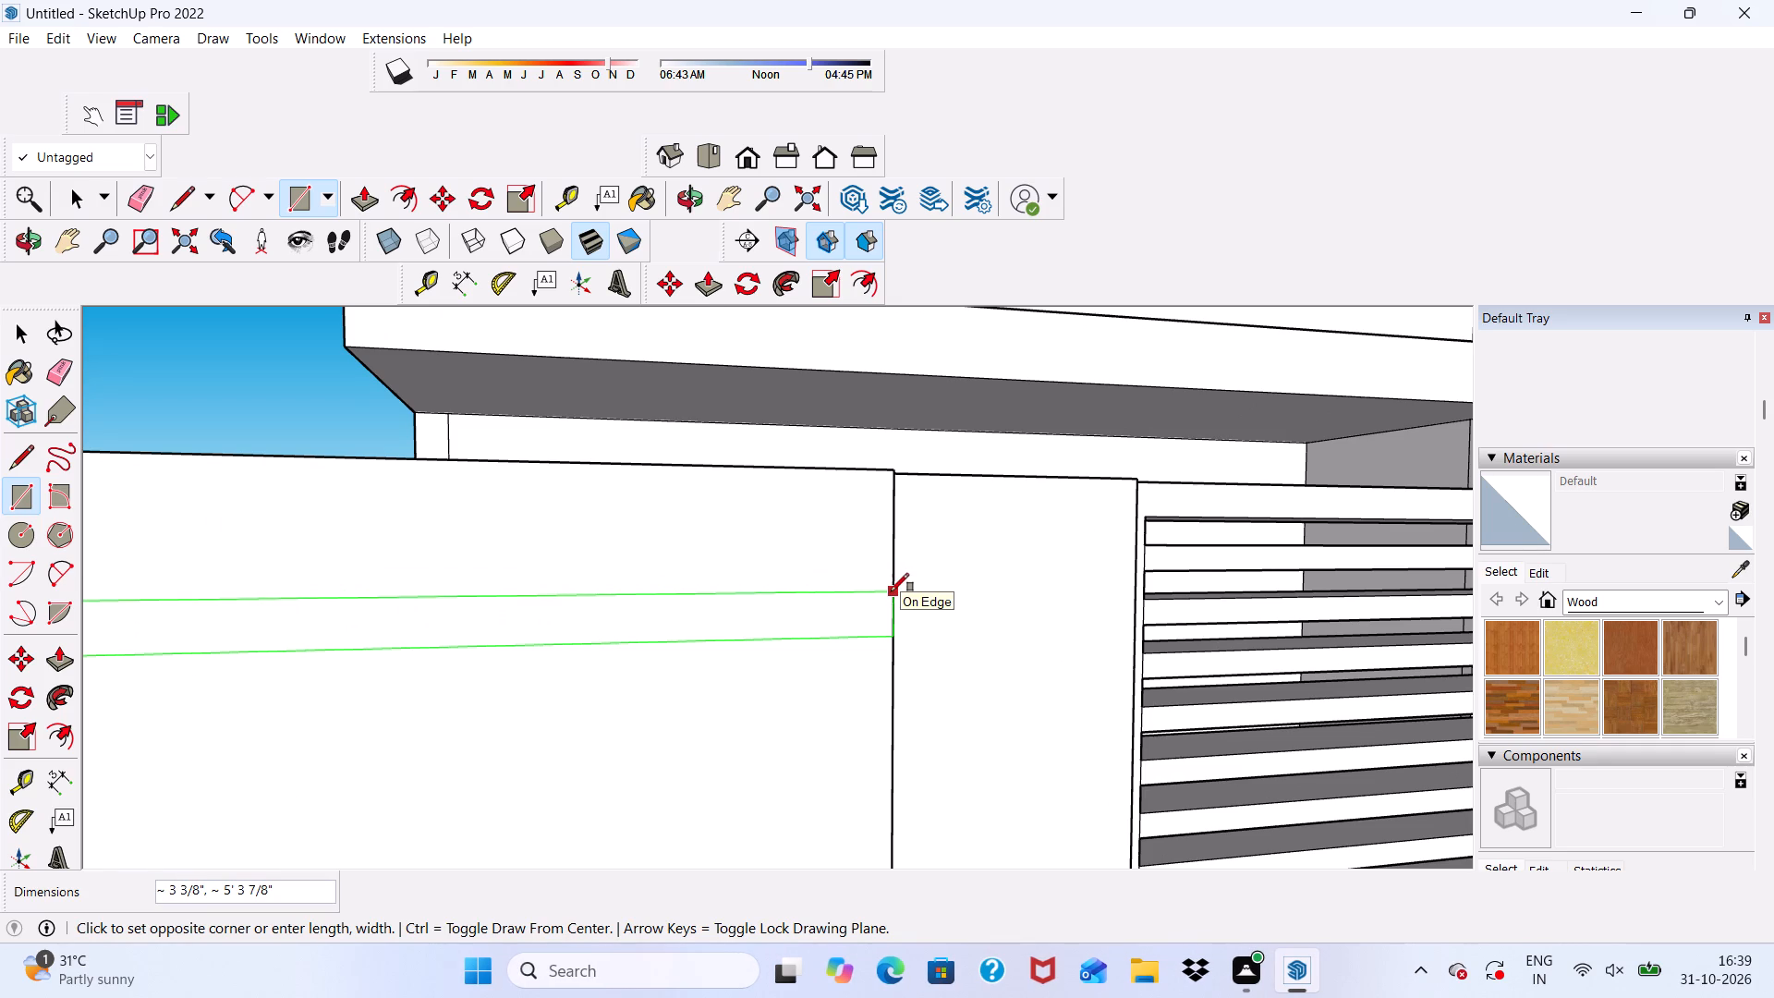
{"action": "left_click", "coordinate": [891, 596]}
Push/Pull the thin strip on the end pier outward 3" to form a projecting band.
{"action": "scroll", "coordinate": [893, 550], "scroll_direction": "down", "scroll_amount": 5}
{"action": "middle_click_drag", "start_coordinate": [893, 555], "coordinate": [656, 596]}
{"action": "scroll", "coordinate": [618, 475], "scroll_direction": "up", "scroll_amount": 1}
{"action": "left_click", "coordinate": [710, 283]}
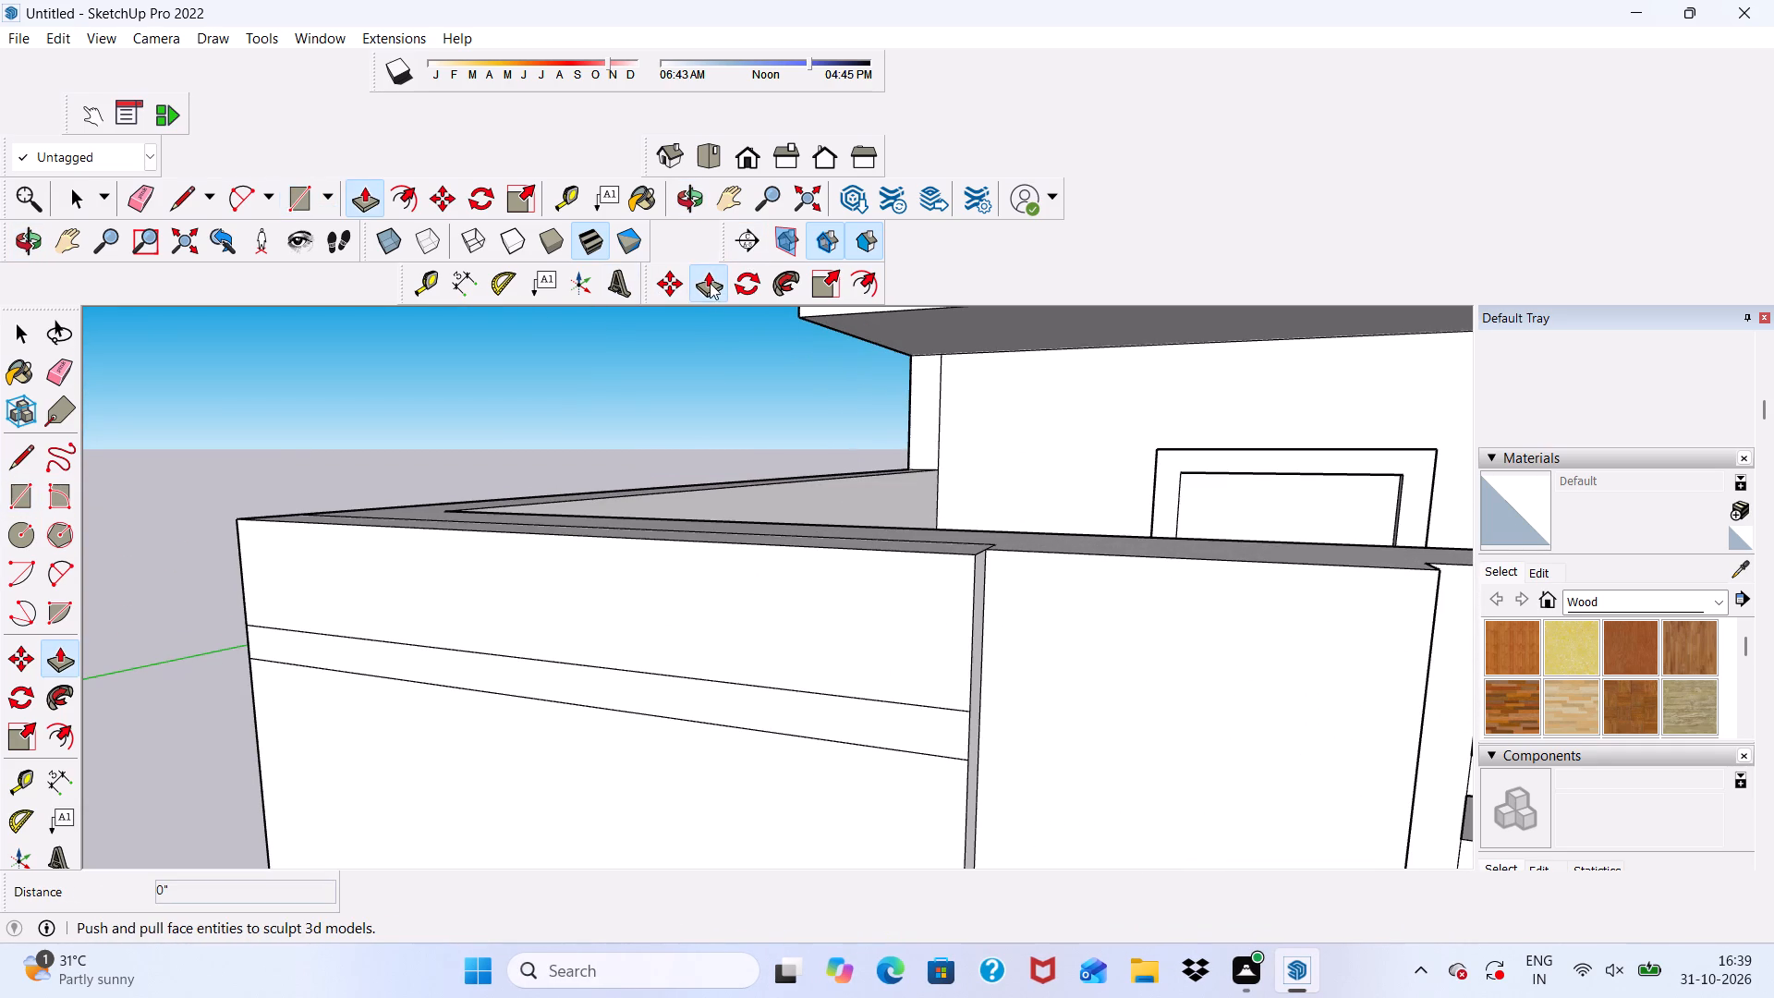
{"action": "scroll", "coordinate": [665, 693], "scroll_direction": "up", "scroll_amount": 1}
{"action": "left_click", "coordinate": [665, 690]}
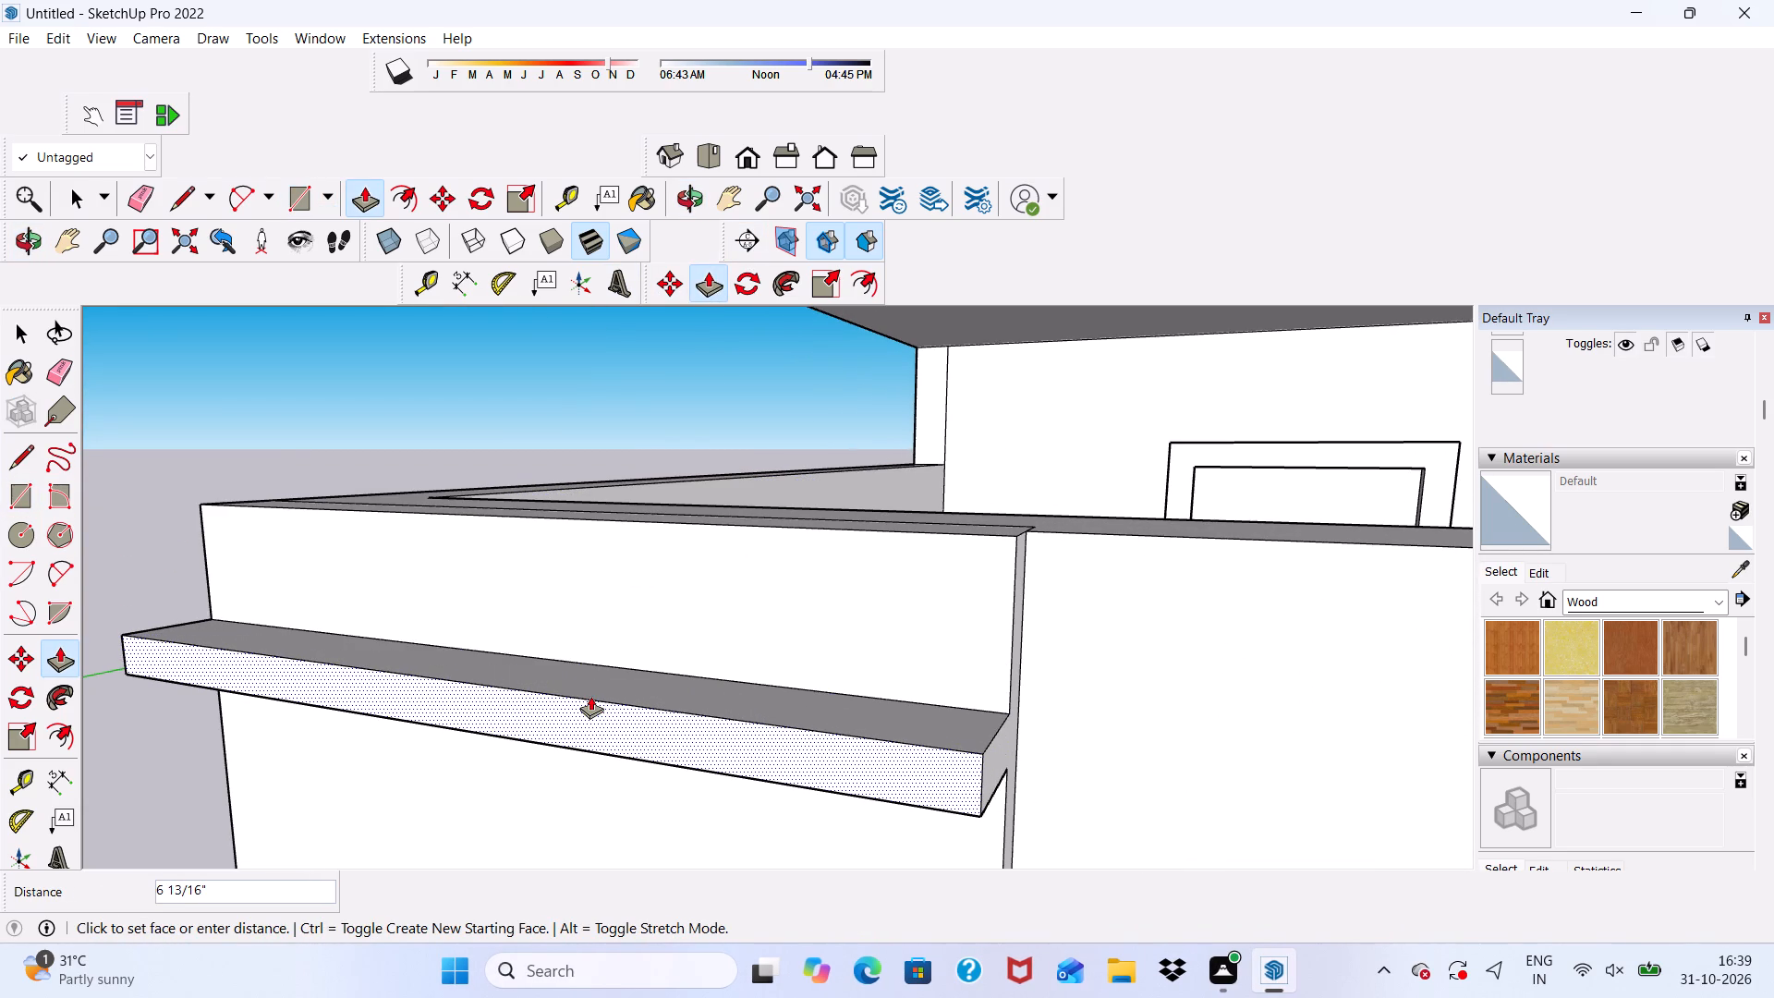
{"action": "key", "text": "3"}
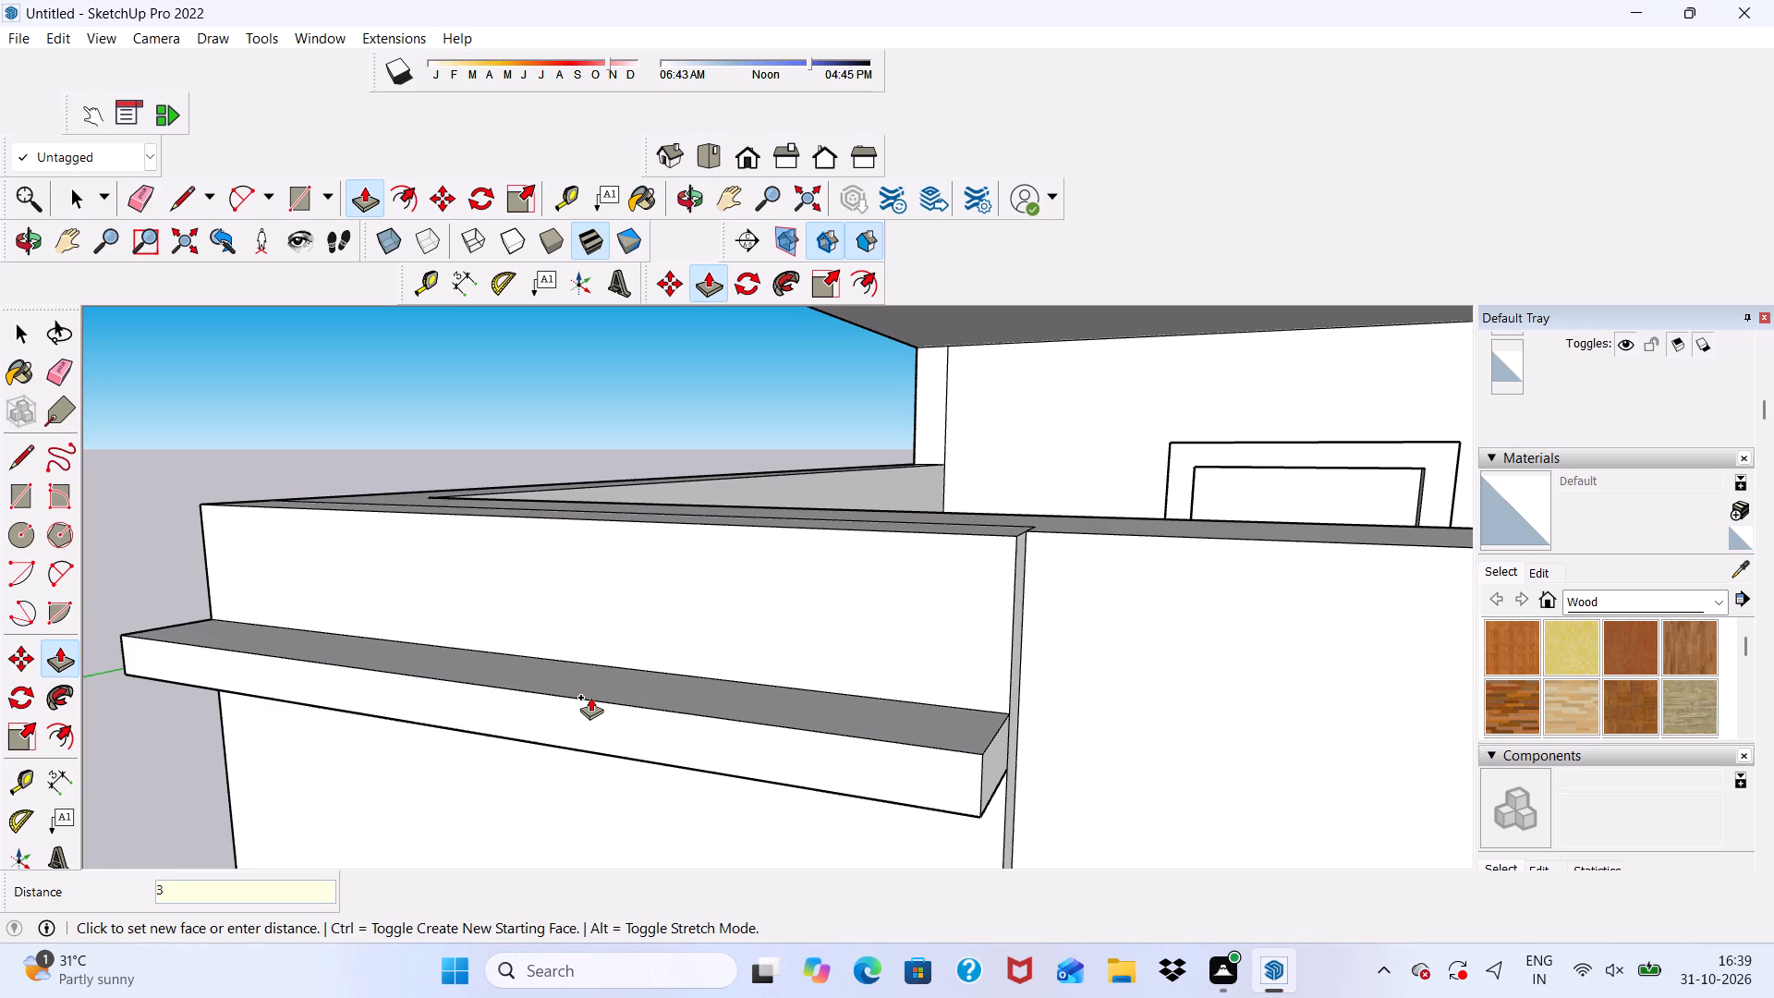
{"action": "key", "text": "shift+quotedbl"}
{"action": "key", "text": "Return"}
{"action": "key", "text": "space"}
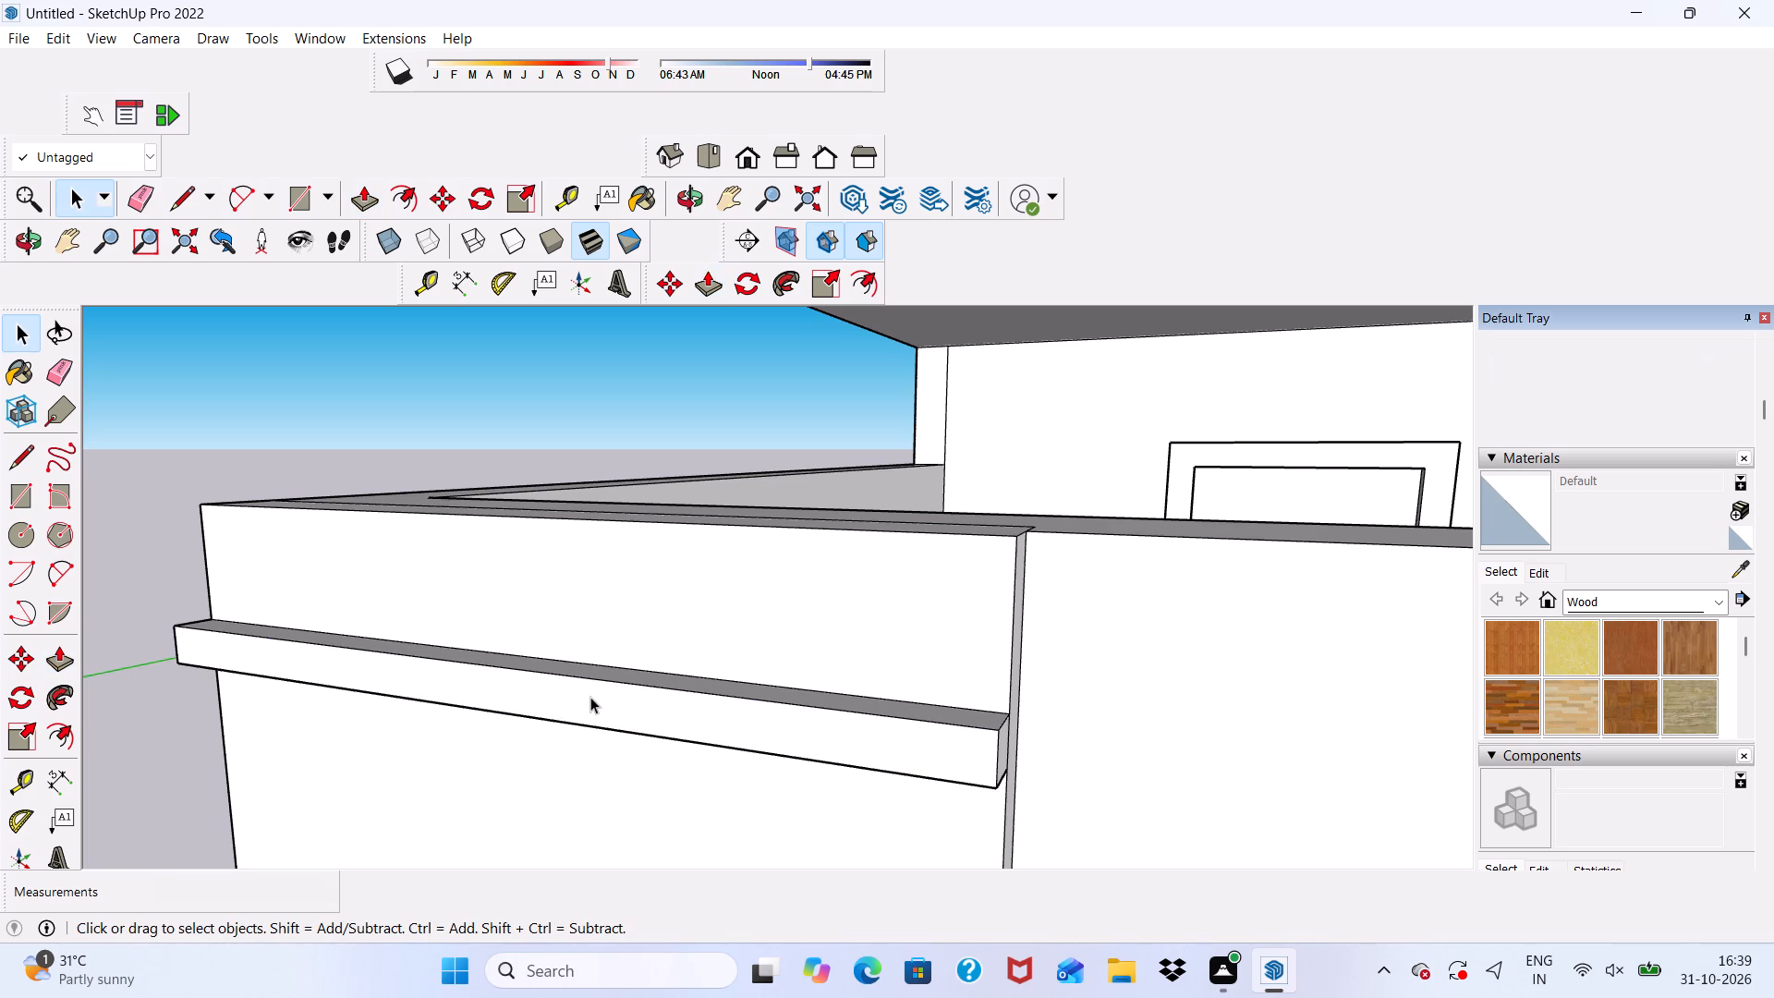
Examine the projecting band on the end pier together with the gate and front boundary wall from several angles.
{"action": "scroll", "coordinate": [589, 682], "scroll_direction": "down", "scroll_amount": 9}
{"action": "middle_click_drag", "start_coordinate": [631, 678], "coordinate": [685, 563]}
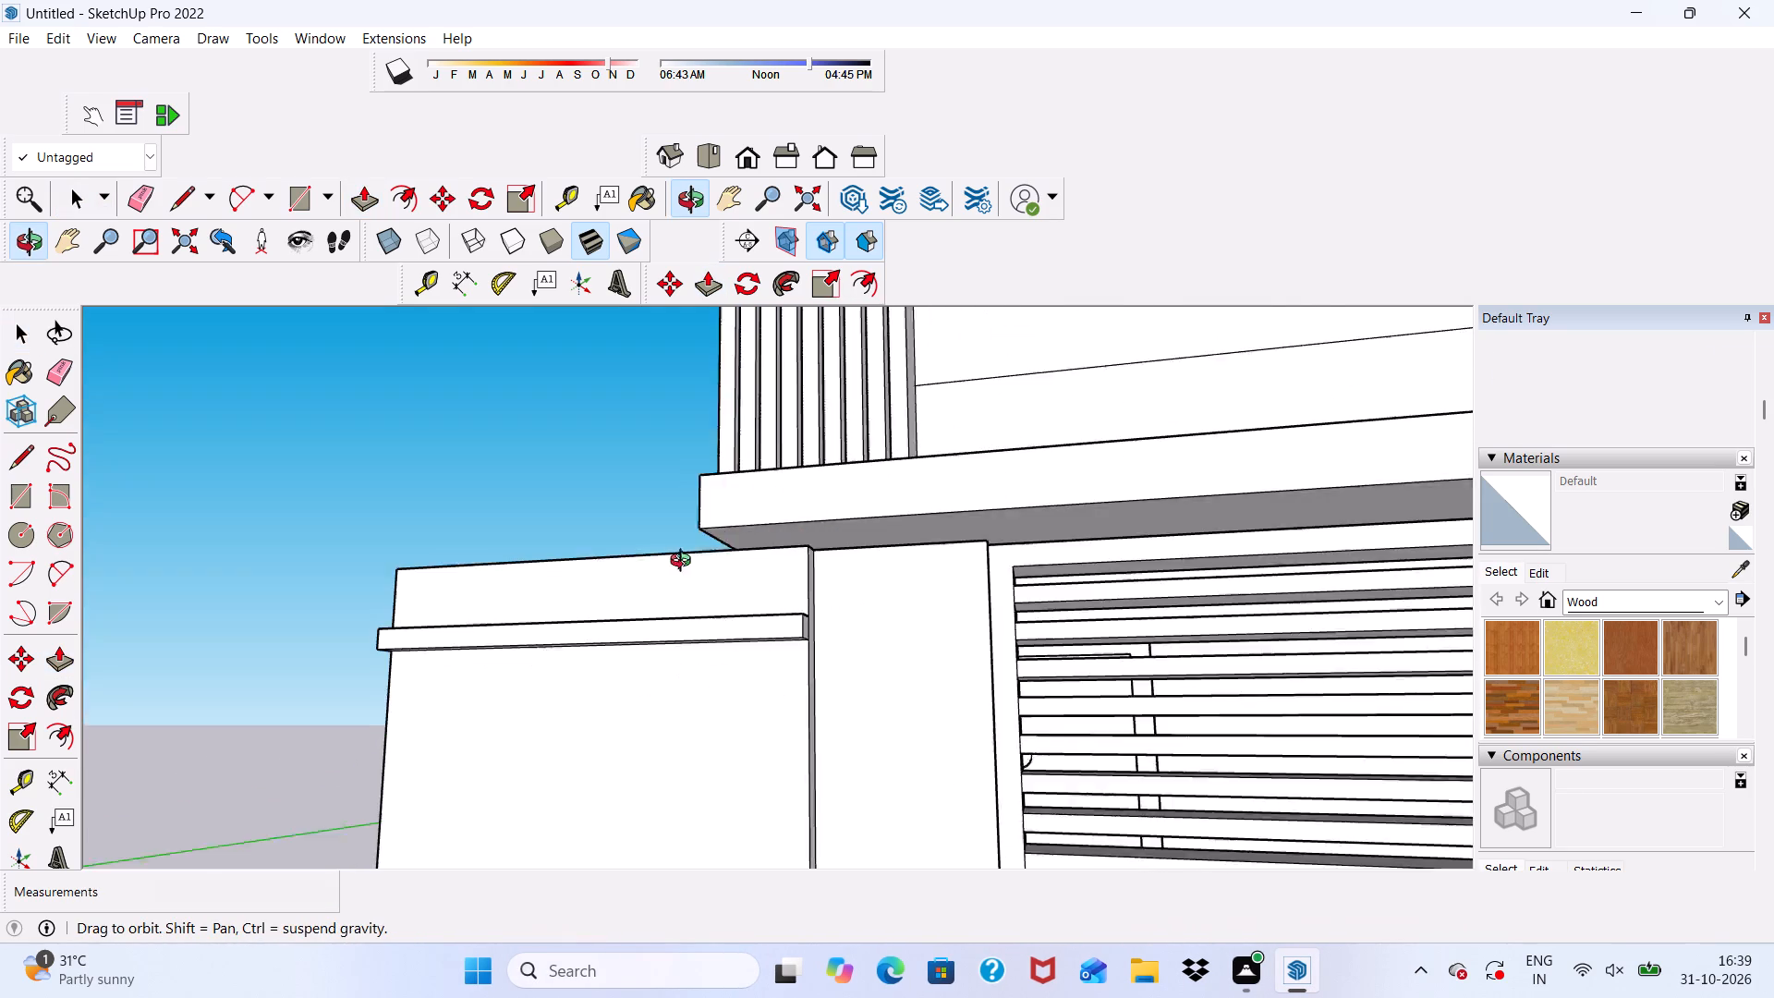
{"action": "middle_click_drag", "start_coordinate": [685, 563], "coordinate": [690, 552]}
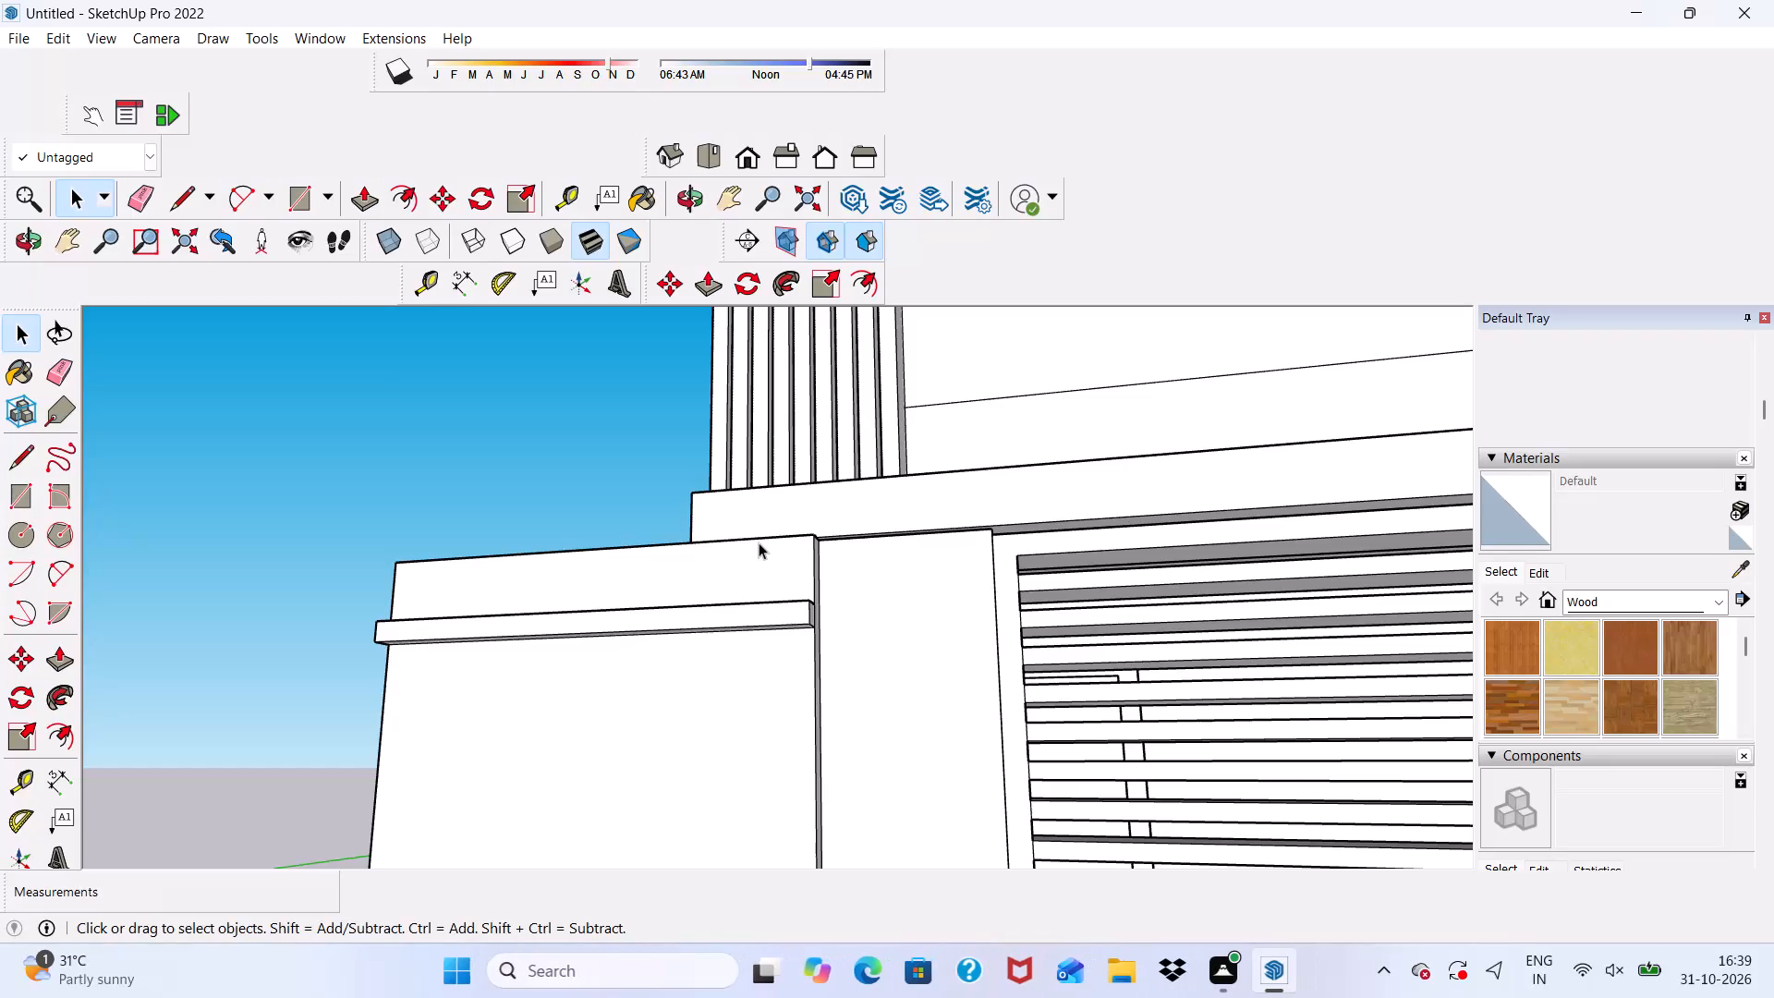
{"action": "left_click", "coordinate": [781, 565]}
{"action": "key", "text": "space"}
{"action": "scroll", "coordinate": [786, 568], "scroll_direction": "down", "scroll_amount": 4}
{"action": "middle_click_drag", "start_coordinate": [786, 568], "coordinate": [785, 676]}
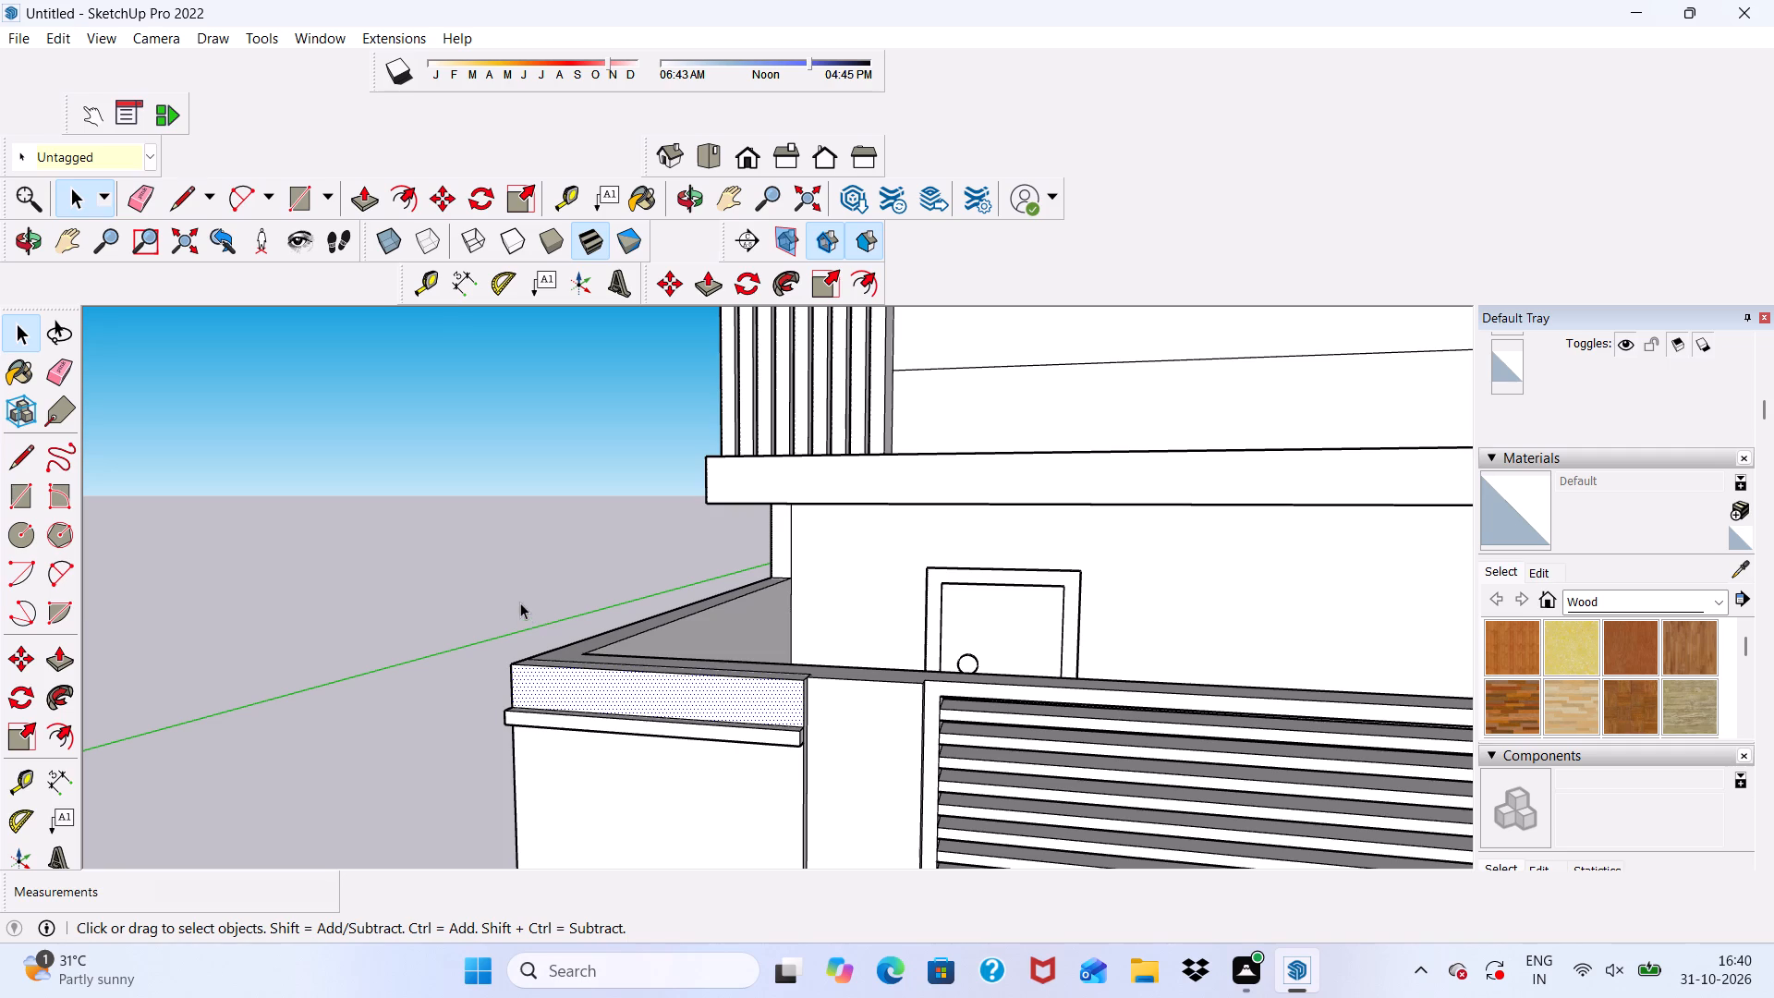
{"action": "key", "text": "space"}
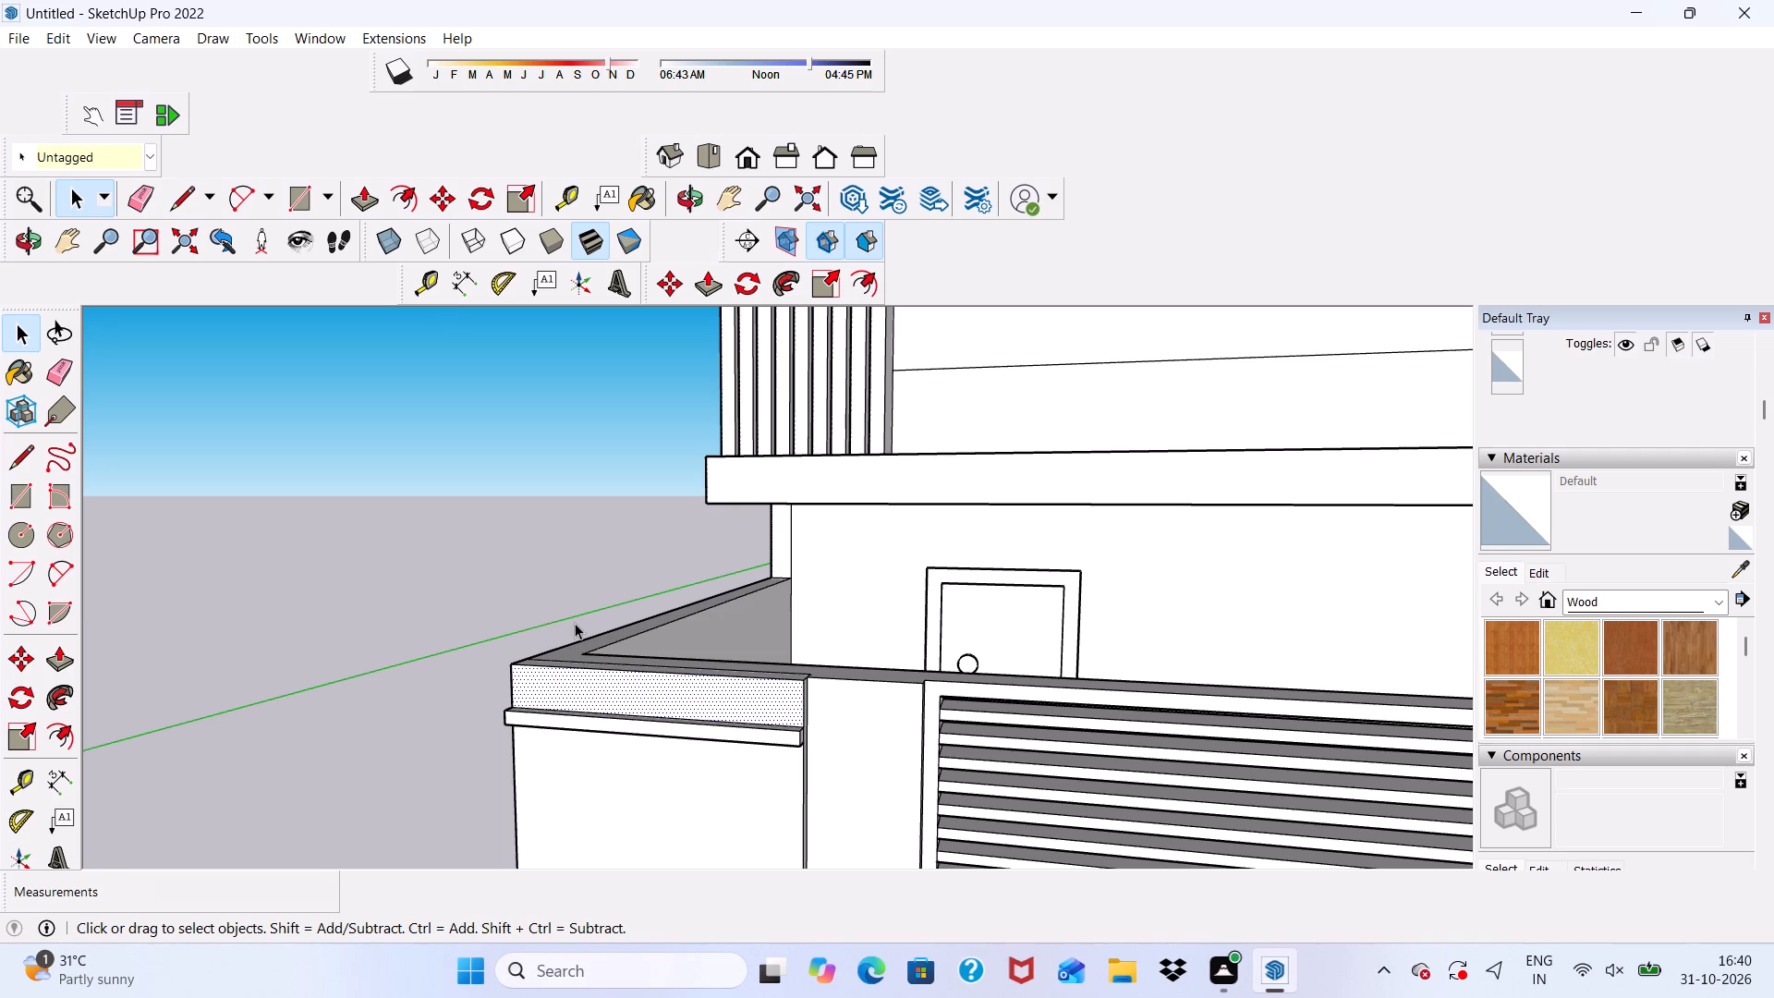
{"action": "scroll", "coordinate": [576, 624], "scroll_direction": "down", "scroll_amount": 2}
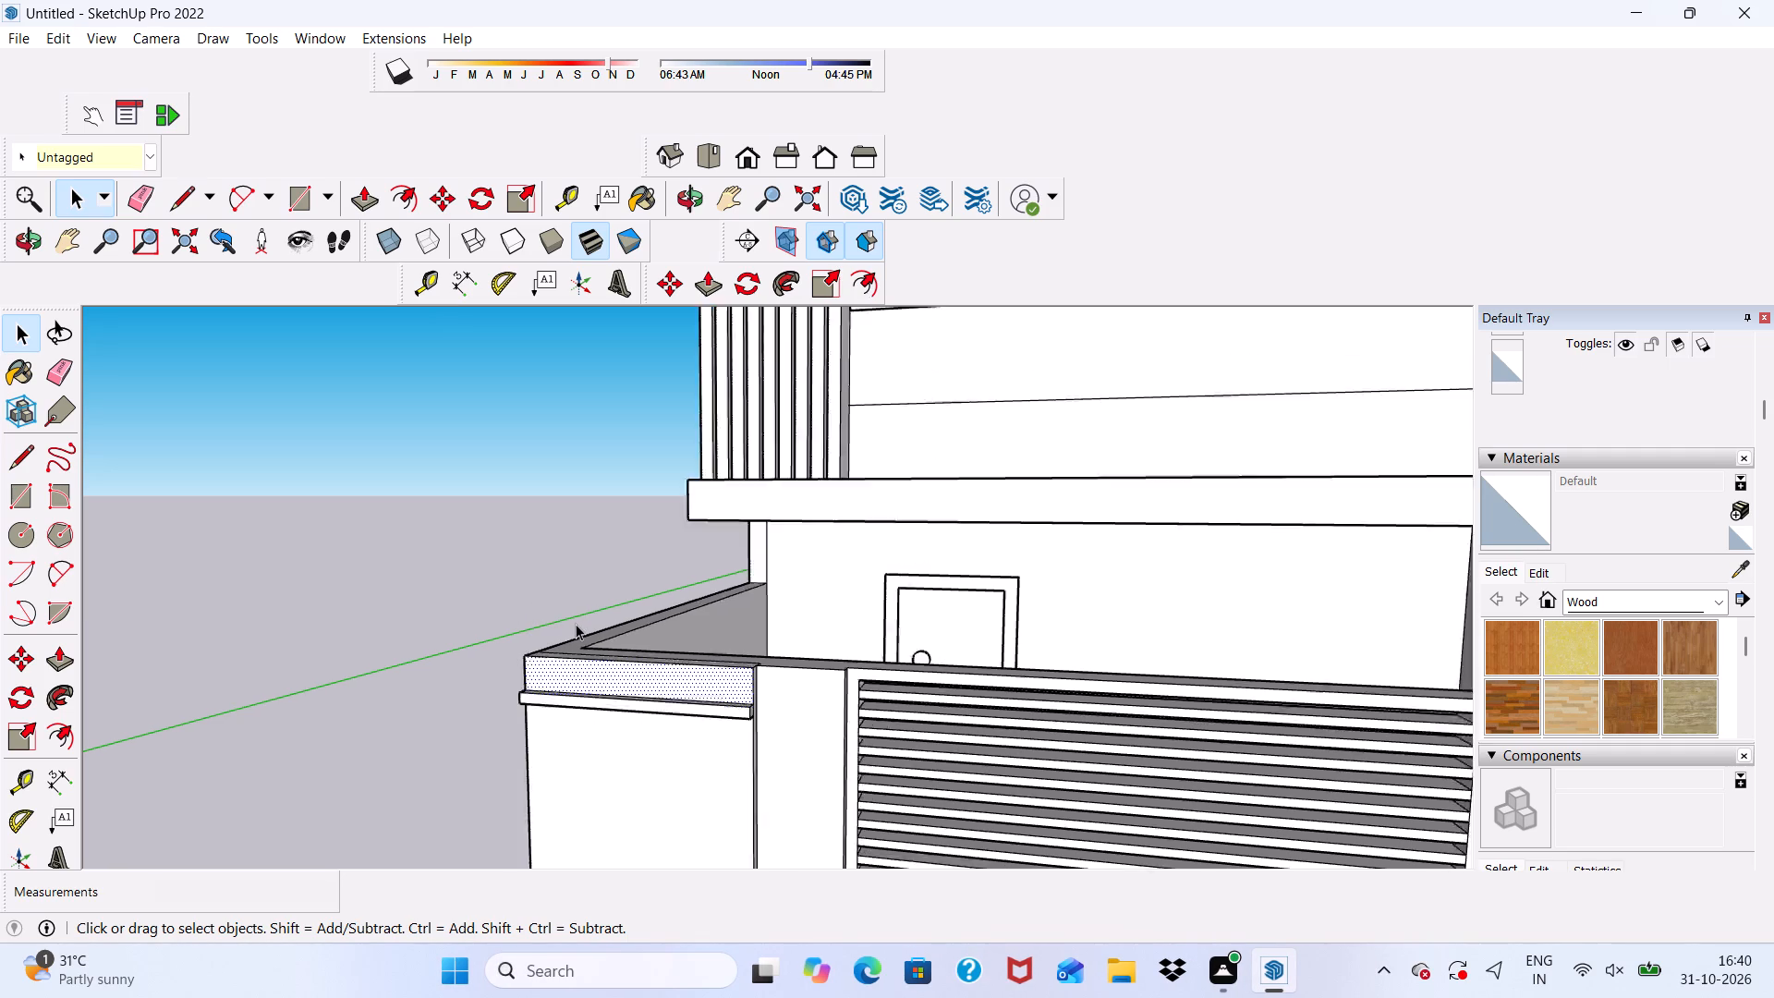
{"action": "scroll", "coordinate": [576, 624], "scroll_direction": "down", "scroll_amount": 3}
{"action": "middle_click_drag", "start_coordinate": [726, 688], "coordinate": [822, 637]}
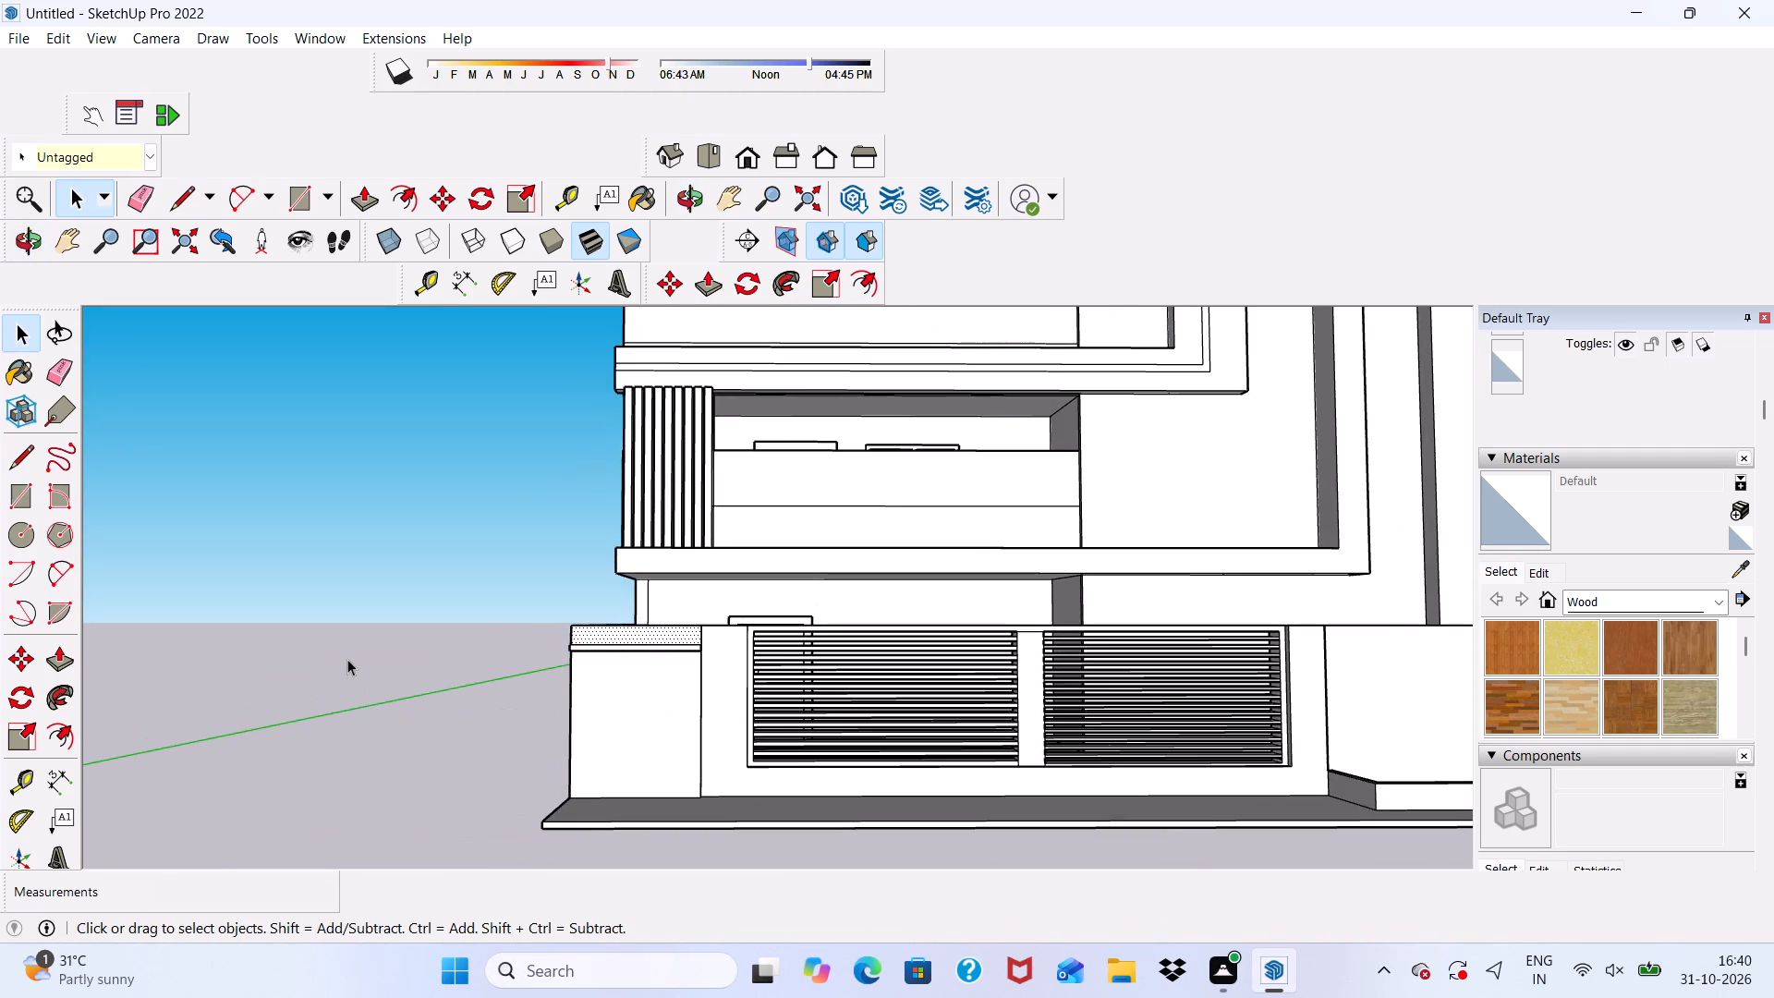
{"action": "left_click", "coordinate": [347, 659]}
{"action": "scroll", "coordinate": [774, 618], "scroll_direction": "down", "scroll_amount": 2}
{"action": "middle_click_drag", "start_coordinate": [798, 627], "coordinate": [691, 775]}
{"action": "middle_click_drag", "start_coordinate": [689, 774], "coordinate": [720, 632]}
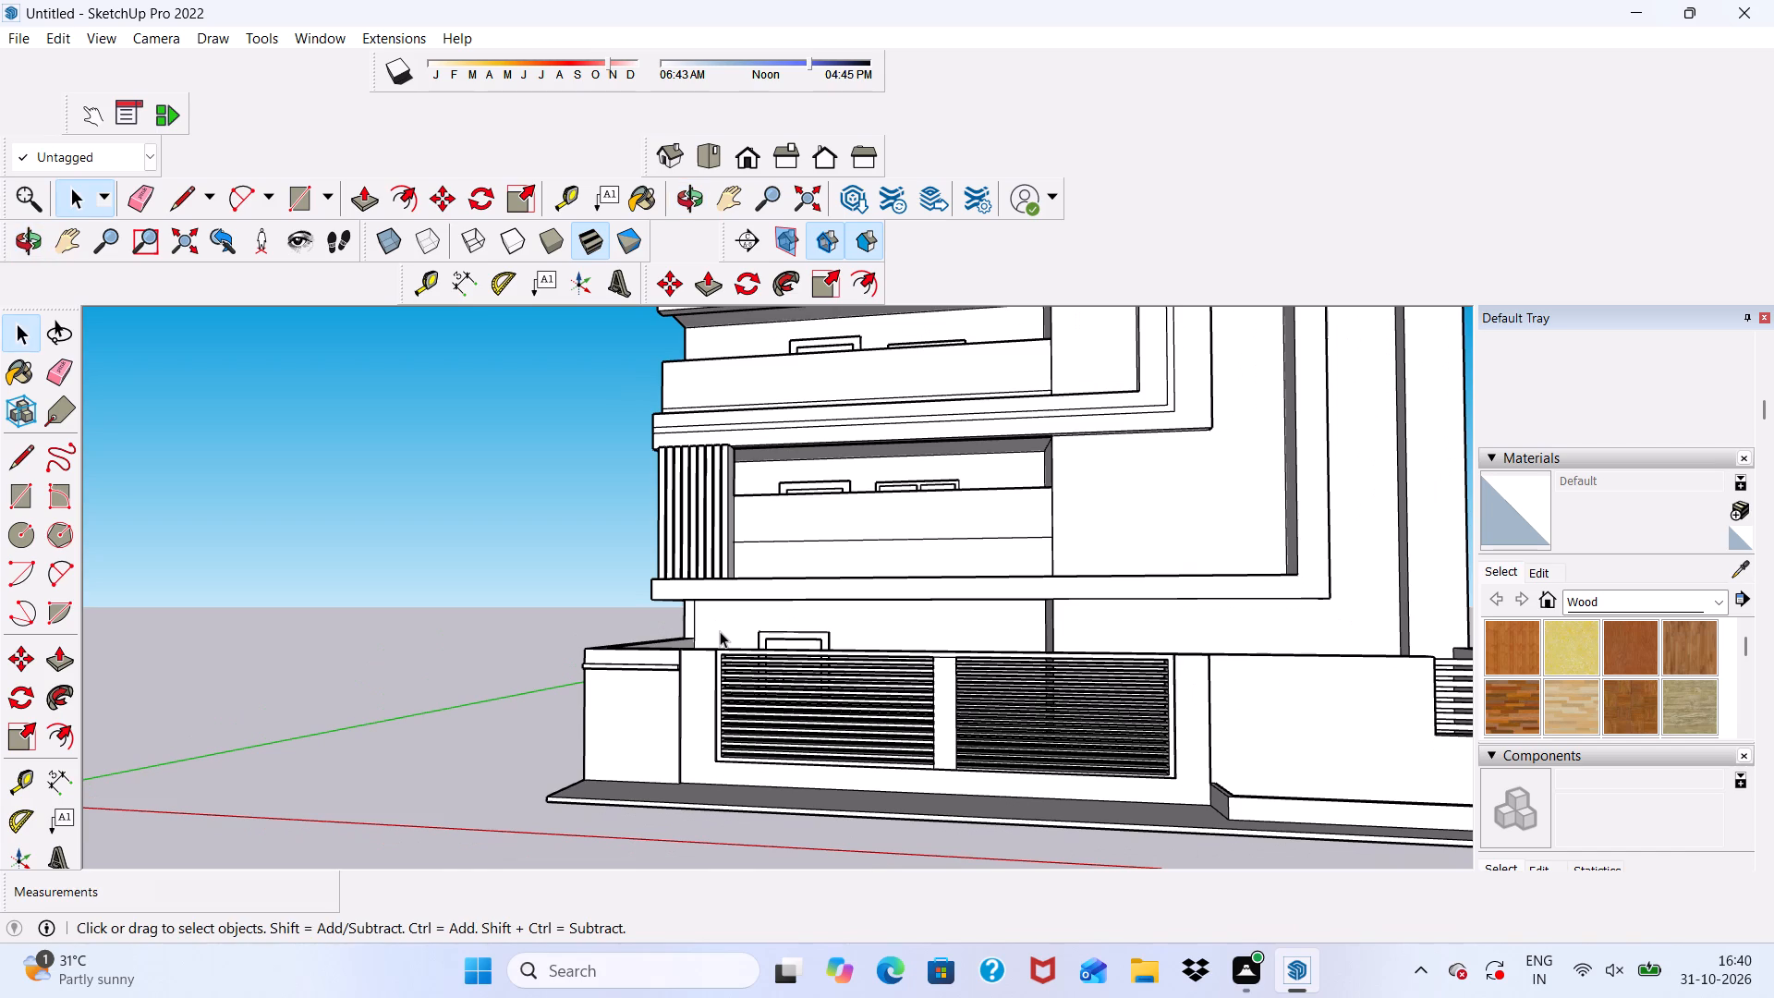
{"action": "scroll", "coordinate": [812, 643], "scroll_direction": "down", "scroll_amount": 4}
{"action": "middle_click_drag", "start_coordinate": [959, 764], "coordinate": [879, 788]}
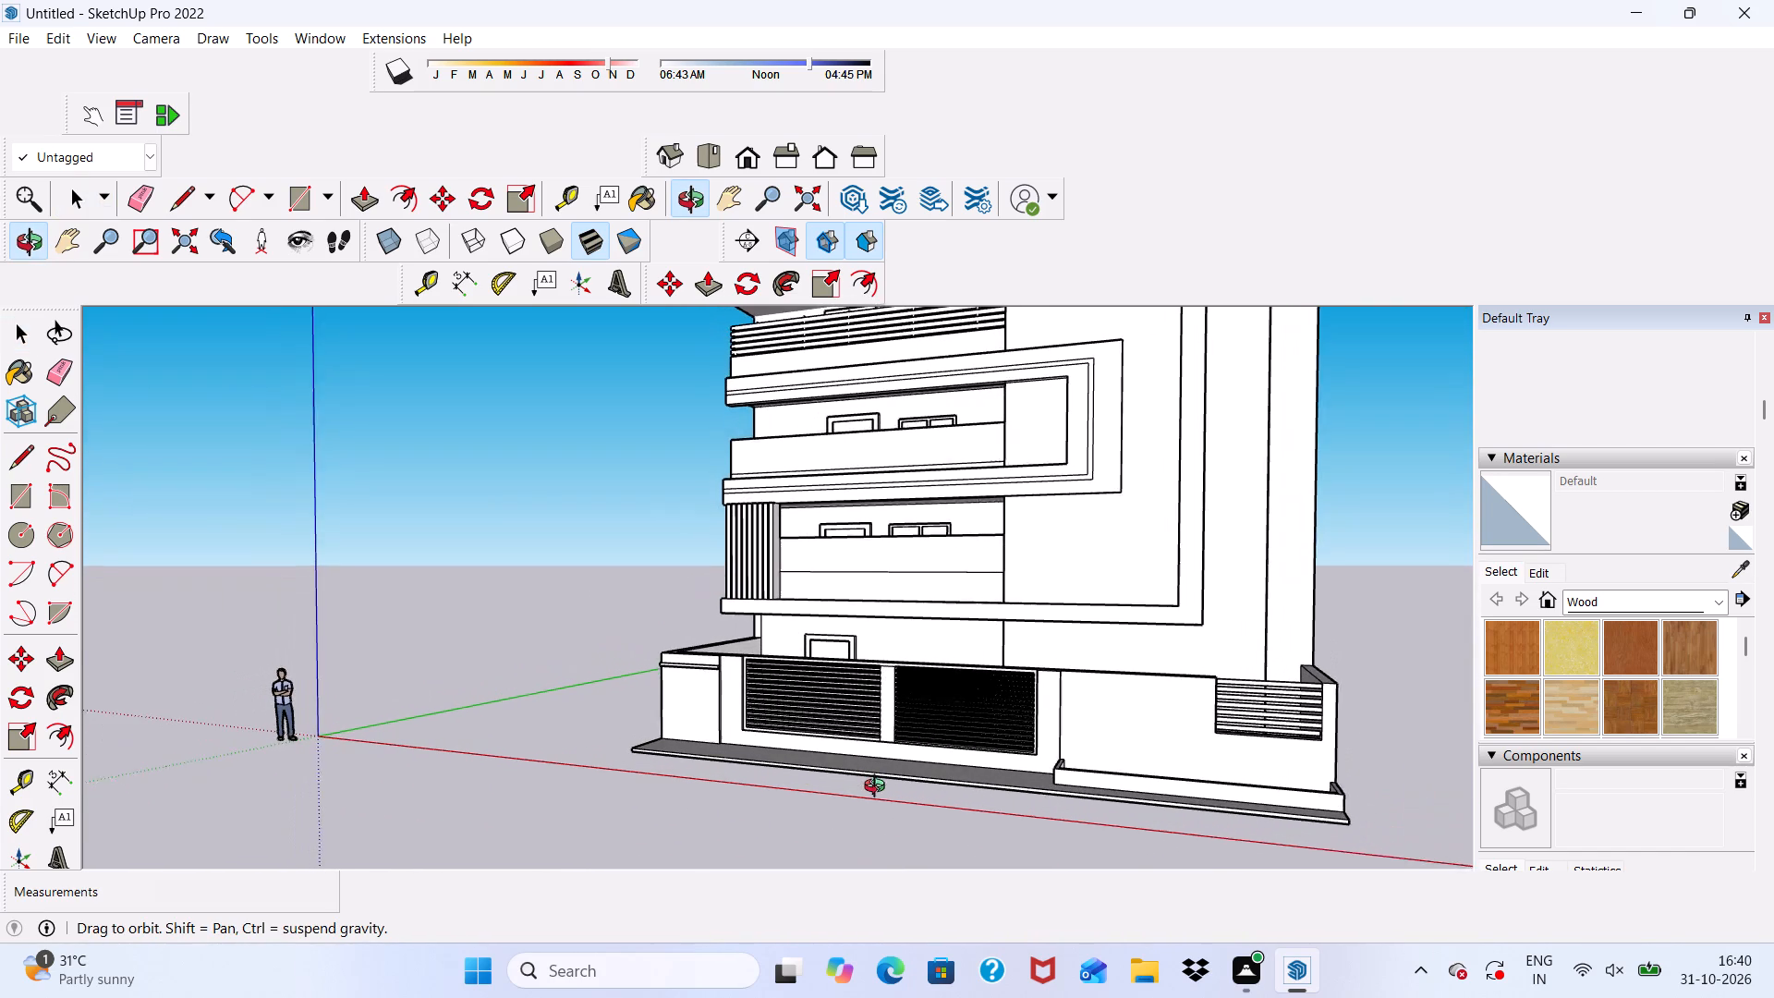
{"action": "middle_click_drag", "start_coordinate": [879, 788], "coordinate": [877, 798]}
{"action": "middle_click_drag", "start_coordinate": [834, 812], "coordinate": [884, 762]}
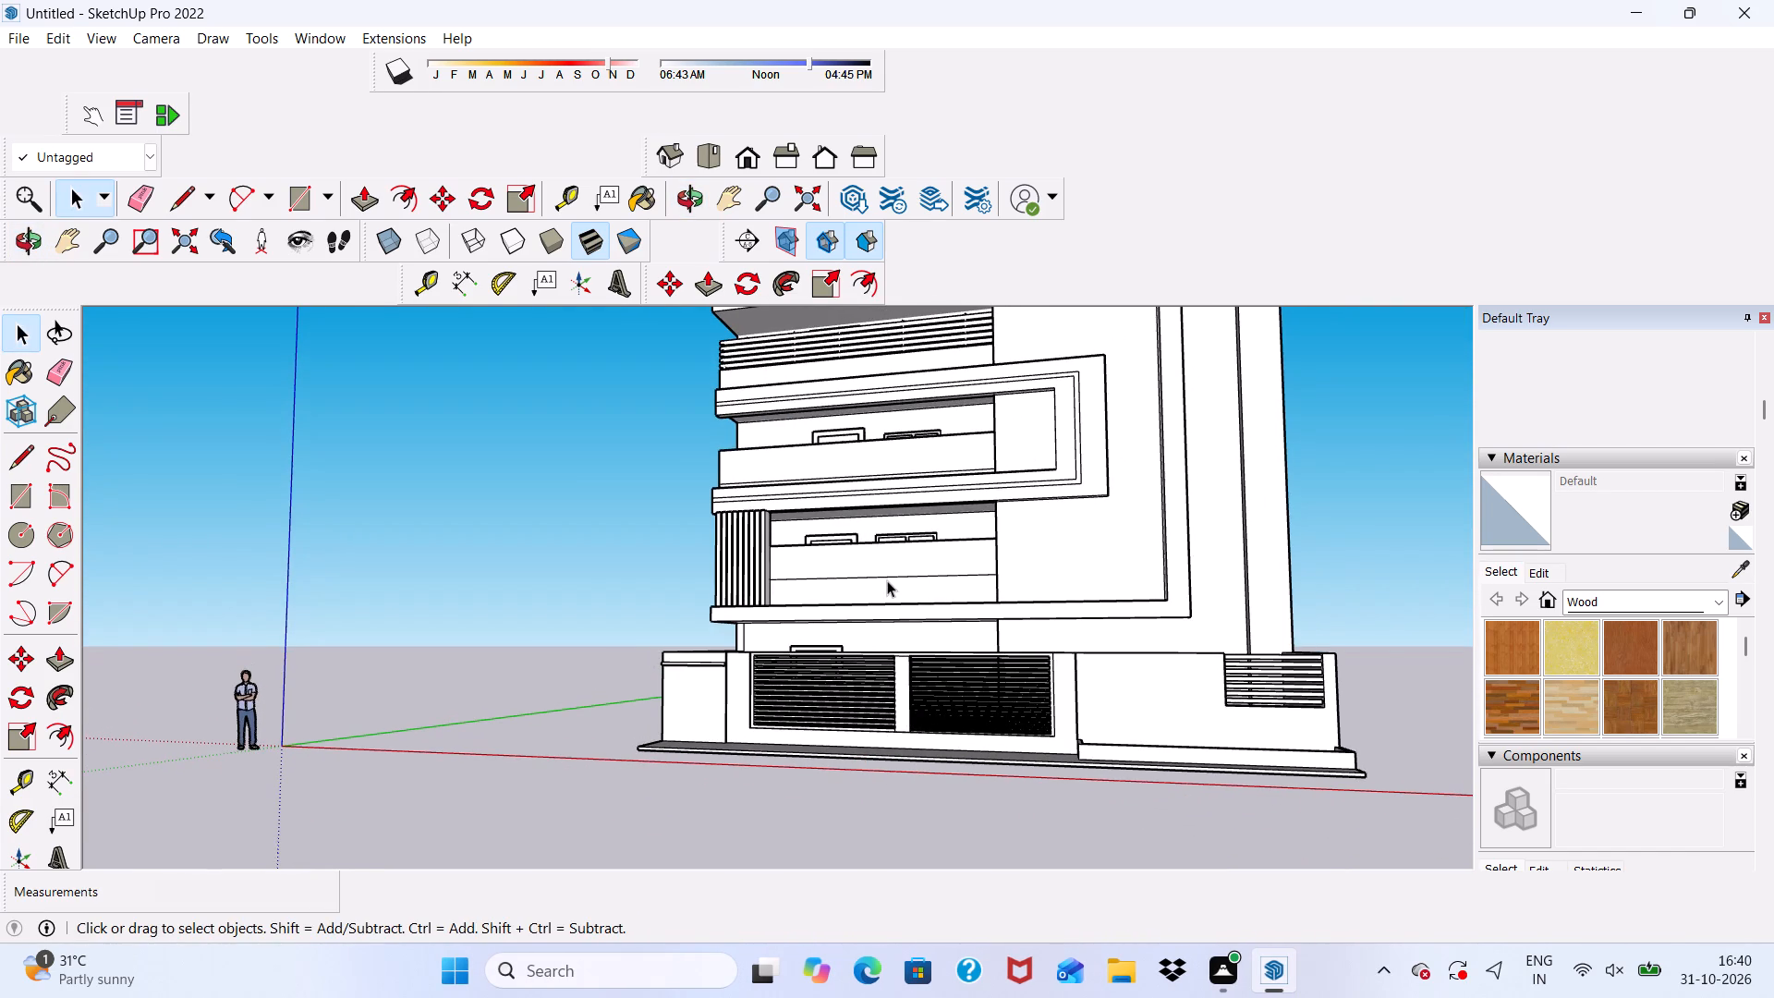
Examine the building's balconies, railings and facade frames above the boundary wall, ending with a close view of the gate.
{"action": "scroll", "coordinate": [887, 580], "scroll_direction": "up", "scroll_amount": 5}
{"action": "middle_click_drag", "start_coordinate": [704, 614], "coordinate": [687, 685]}
{"action": "scroll", "coordinate": [704, 617], "scroll_direction": "down", "scroll_amount": 1}
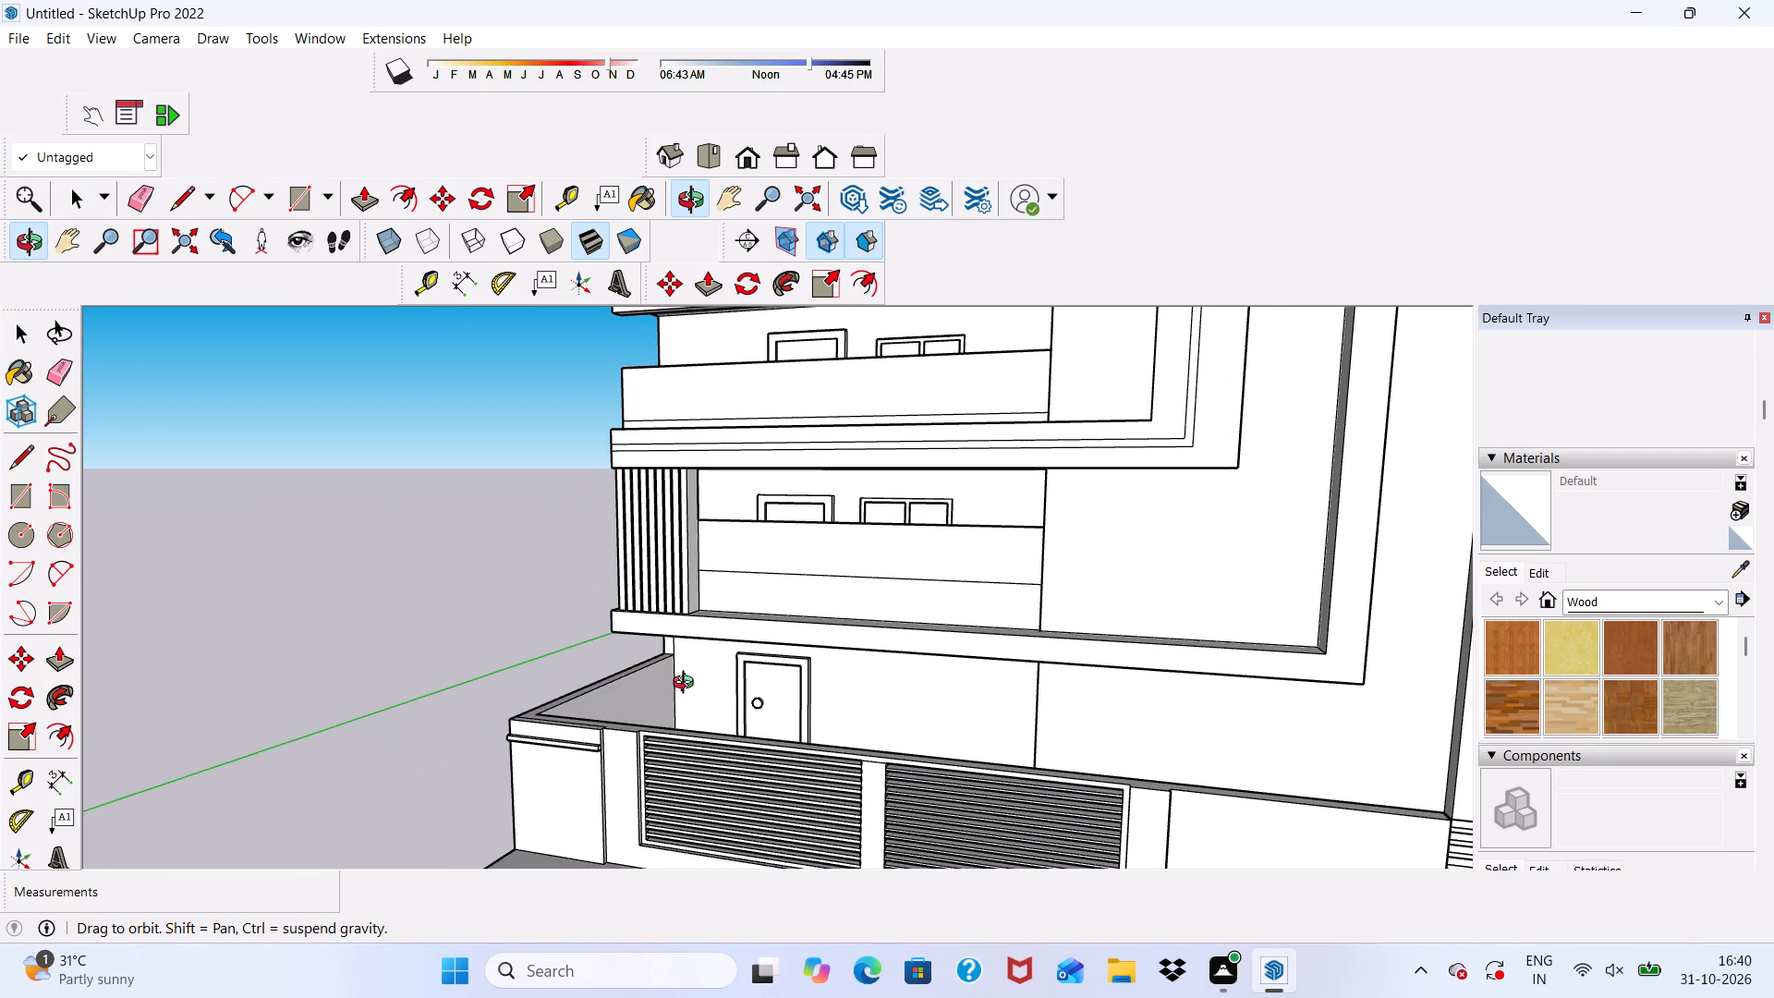
{"action": "middle_click_drag", "start_coordinate": [687, 685], "coordinate": [749, 765]}
{"action": "scroll", "coordinate": [678, 545], "scroll_direction": "up", "scroll_amount": 1}
{"action": "scroll", "coordinate": [678, 534], "scroll_direction": "down", "scroll_amount": 9}
{"action": "scroll", "coordinate": [733, 570], "scroll_direction": "up", "scroll_amount": 6}
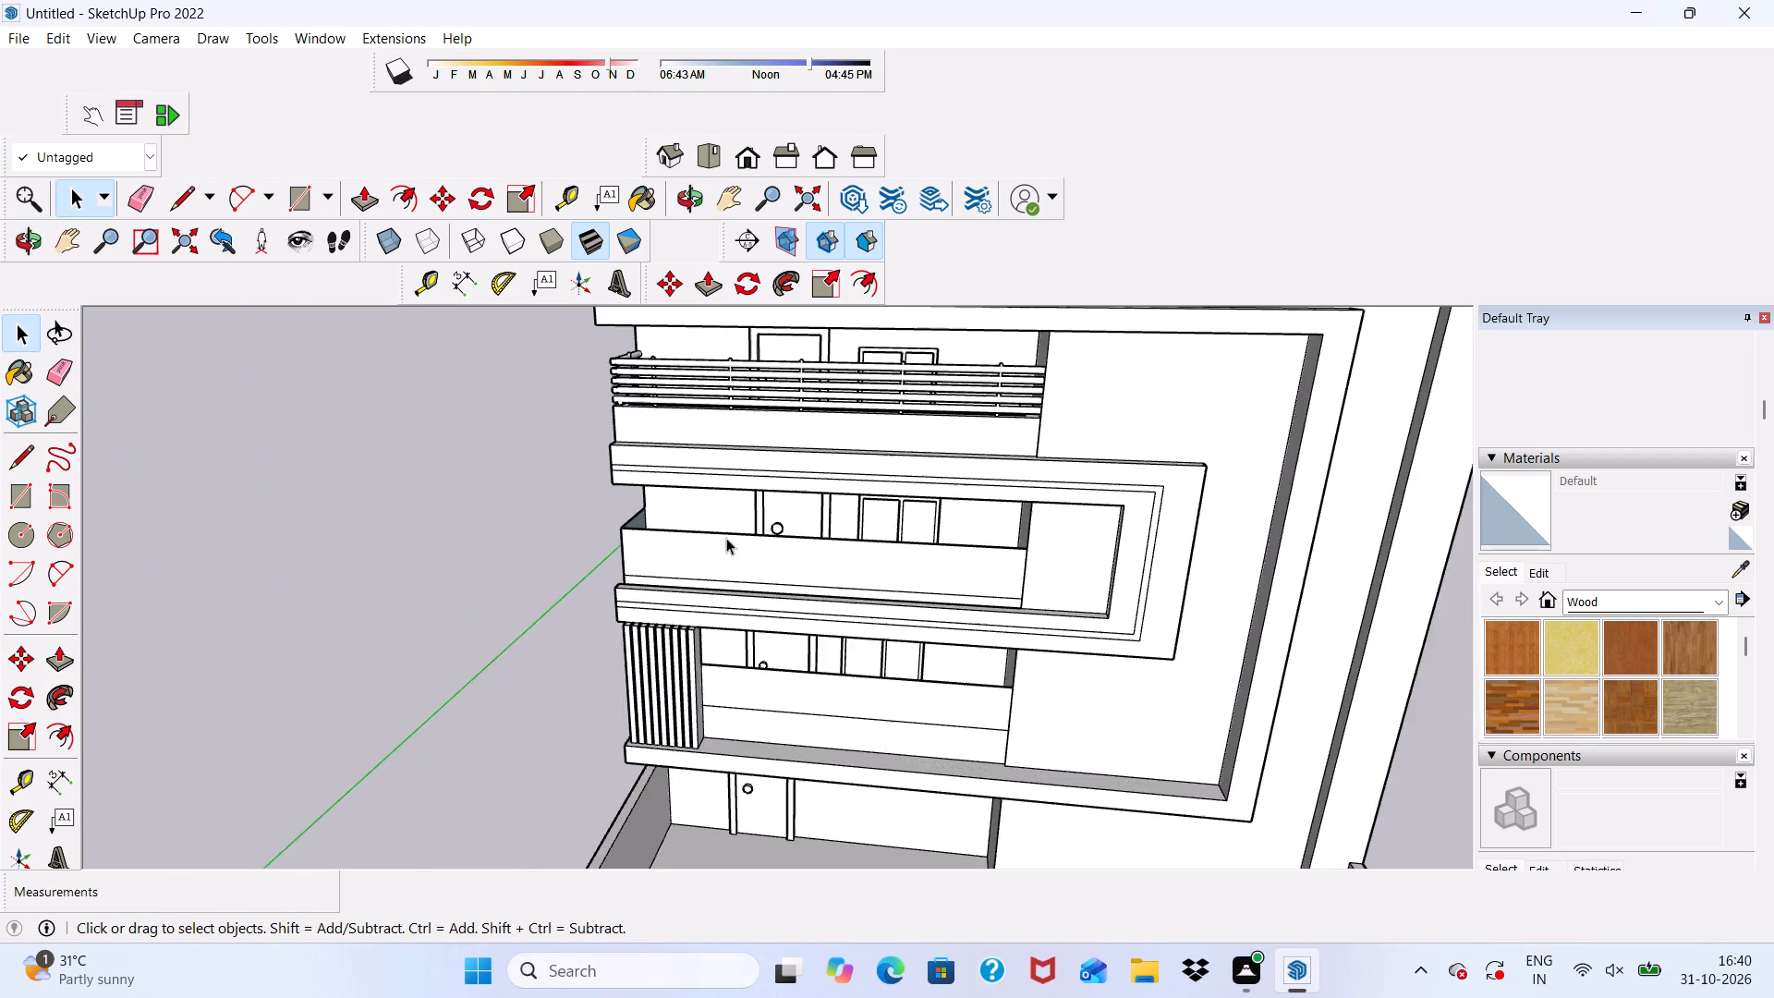
{"action": "scroll", "coordinate": [726, 538], "scroll_direction": "up", "scroll_amount": 6}
{"action": "middle_click_drag", "start_coordinate": [577, 646], "coordinate": [572, 670]}
{"action": "scroll", "coordinate": [572, 663], "scroll_direction": "down", "scroll_amount": 2}
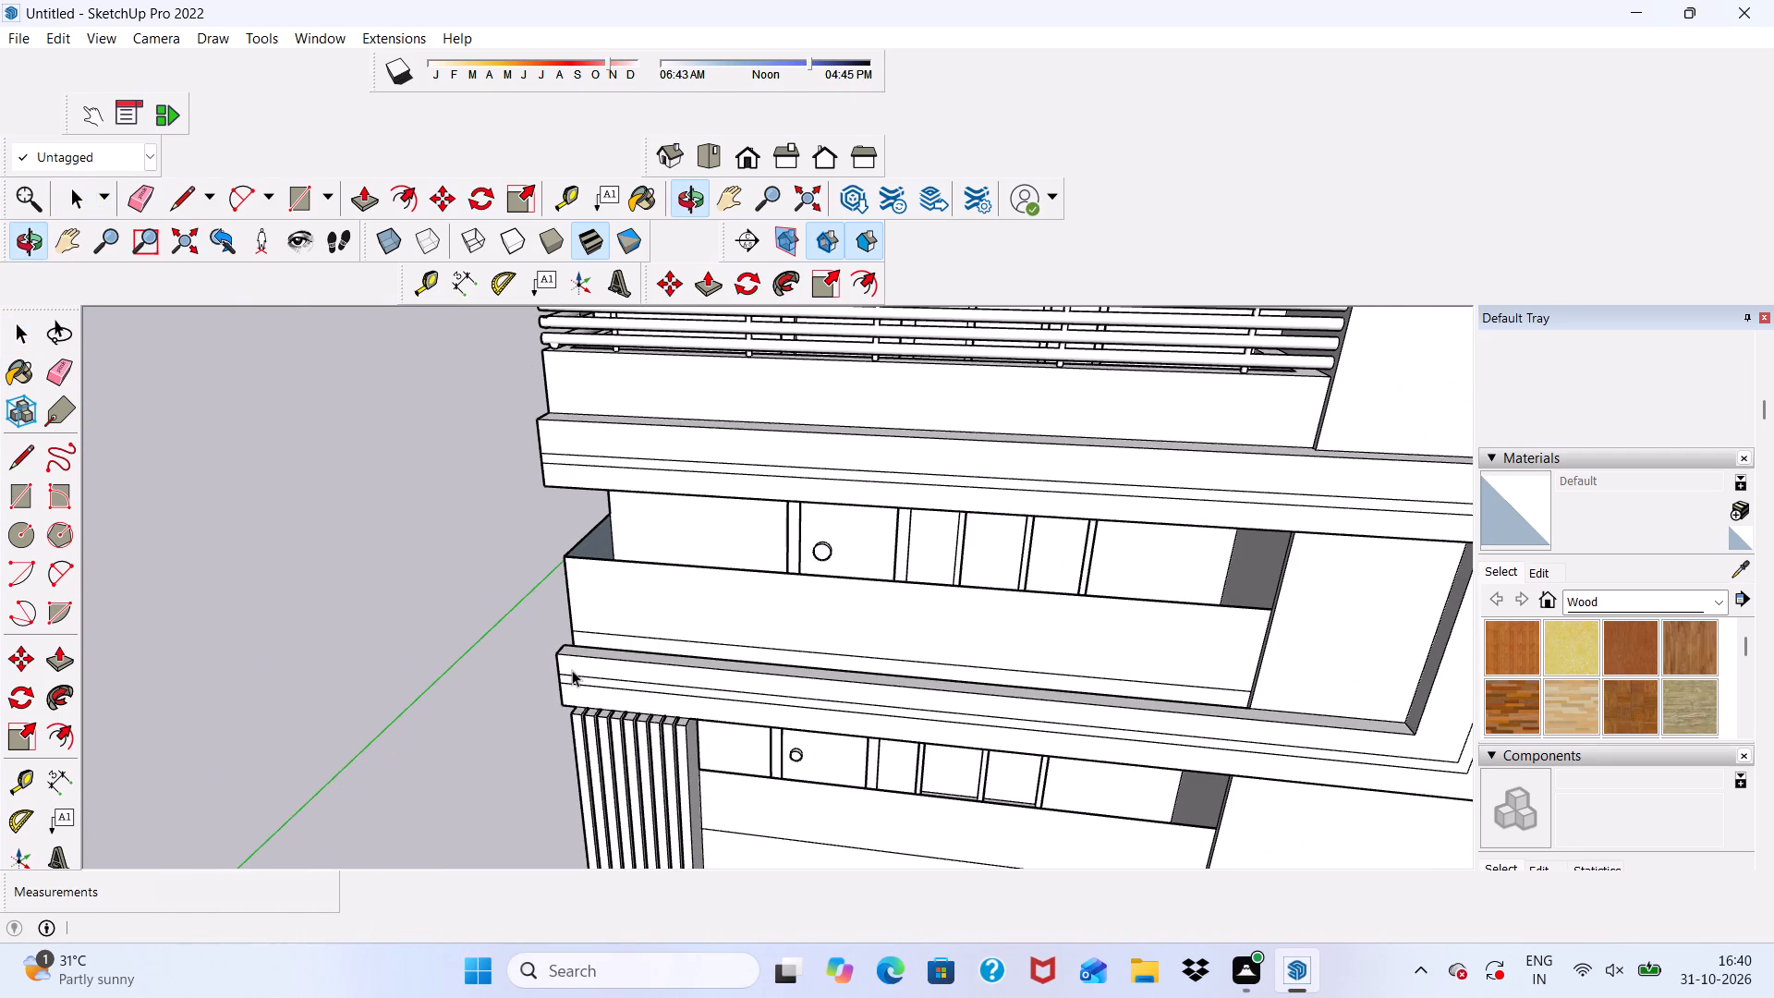
{"action": "scroll", "coordinate": [579, 639], "scroll_direction": "up", "scroll_amount": 1}
{"action": "scroll", "coordinate": [600, 605], "scroll_direction": "down", "scroll_amount": 5}
{"action": "middle_click_drag", "start_coordinate": [651, 648], "coordinate": [686, 588]}
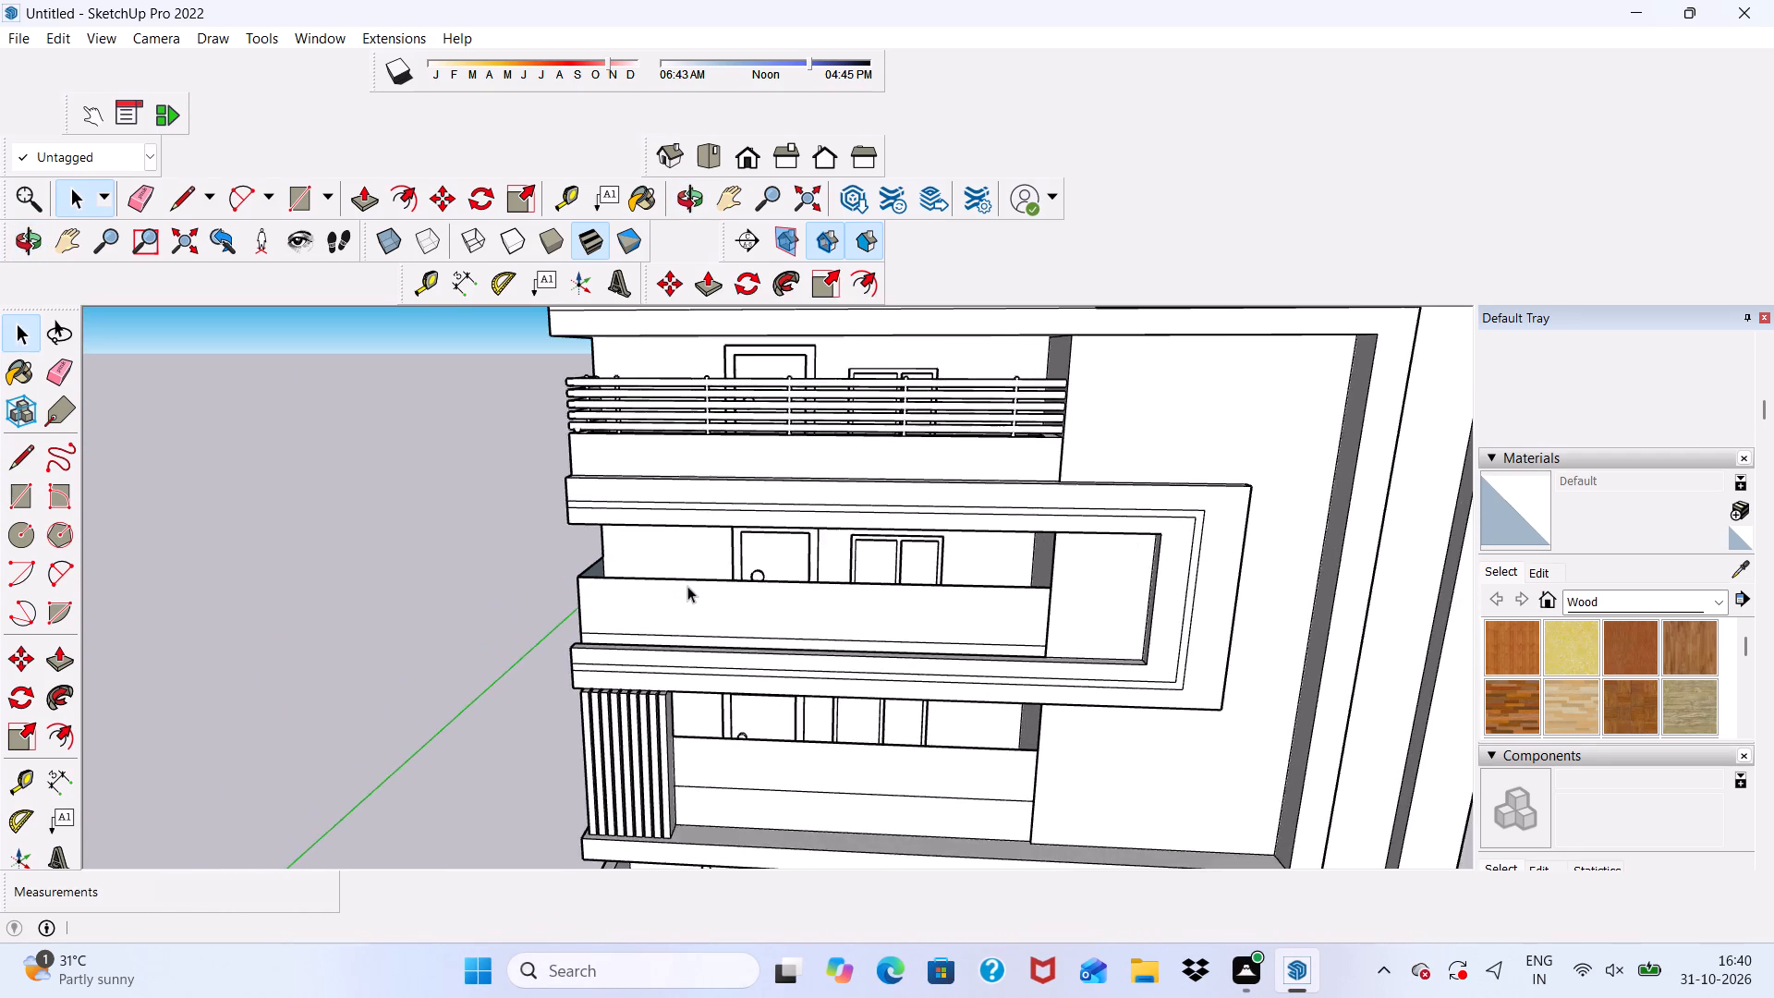
{"action": "scroll", "coordinate": [695, 595], "scroll_direction": "down", "scroll_amount": 5}
{"action": "middle_click_drag", "start_coordinate": [814, 742], "coordinate": [849, 662]}
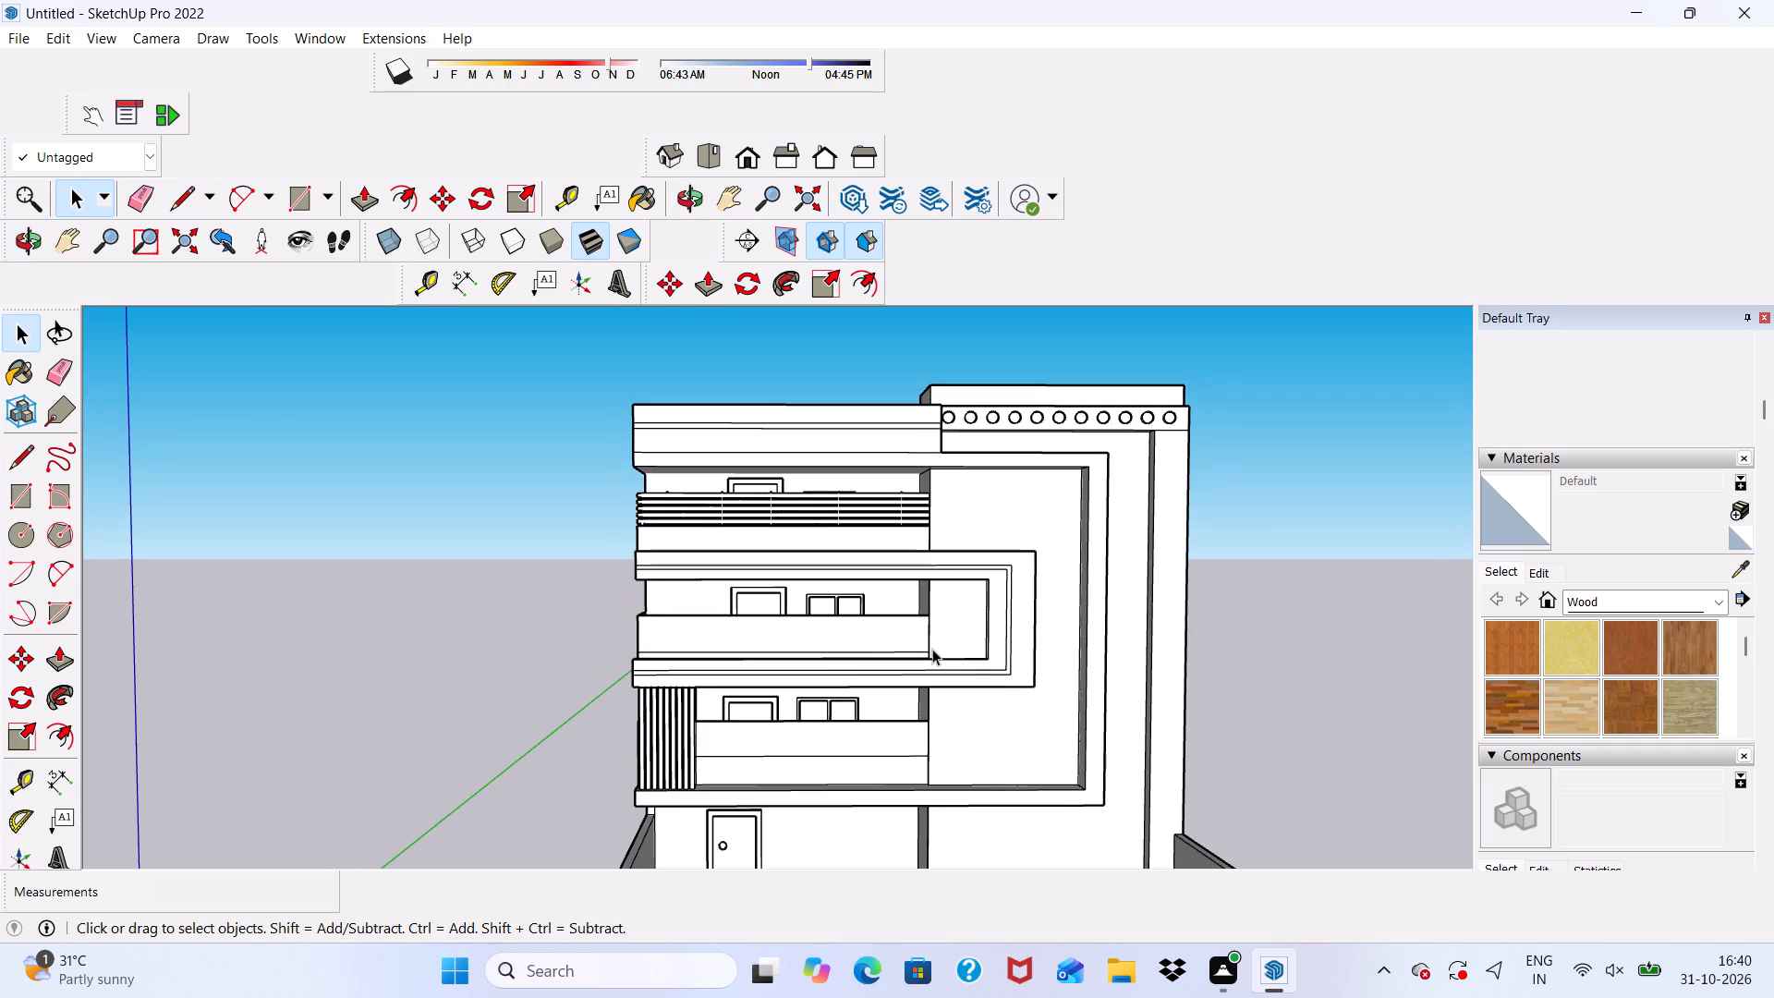
{"action": "scroll", "coordinate": [936, 657], "scroll_direction": "down", "scroll_amount": 4}
{"action": "middle_click_drag", "start_coordinate": [991, 738], "coordinate": [990, 636]}
{"action": "scroll", "coordinate": [913, 856], "scroll_direction": "up", "scroll_amount": 5}
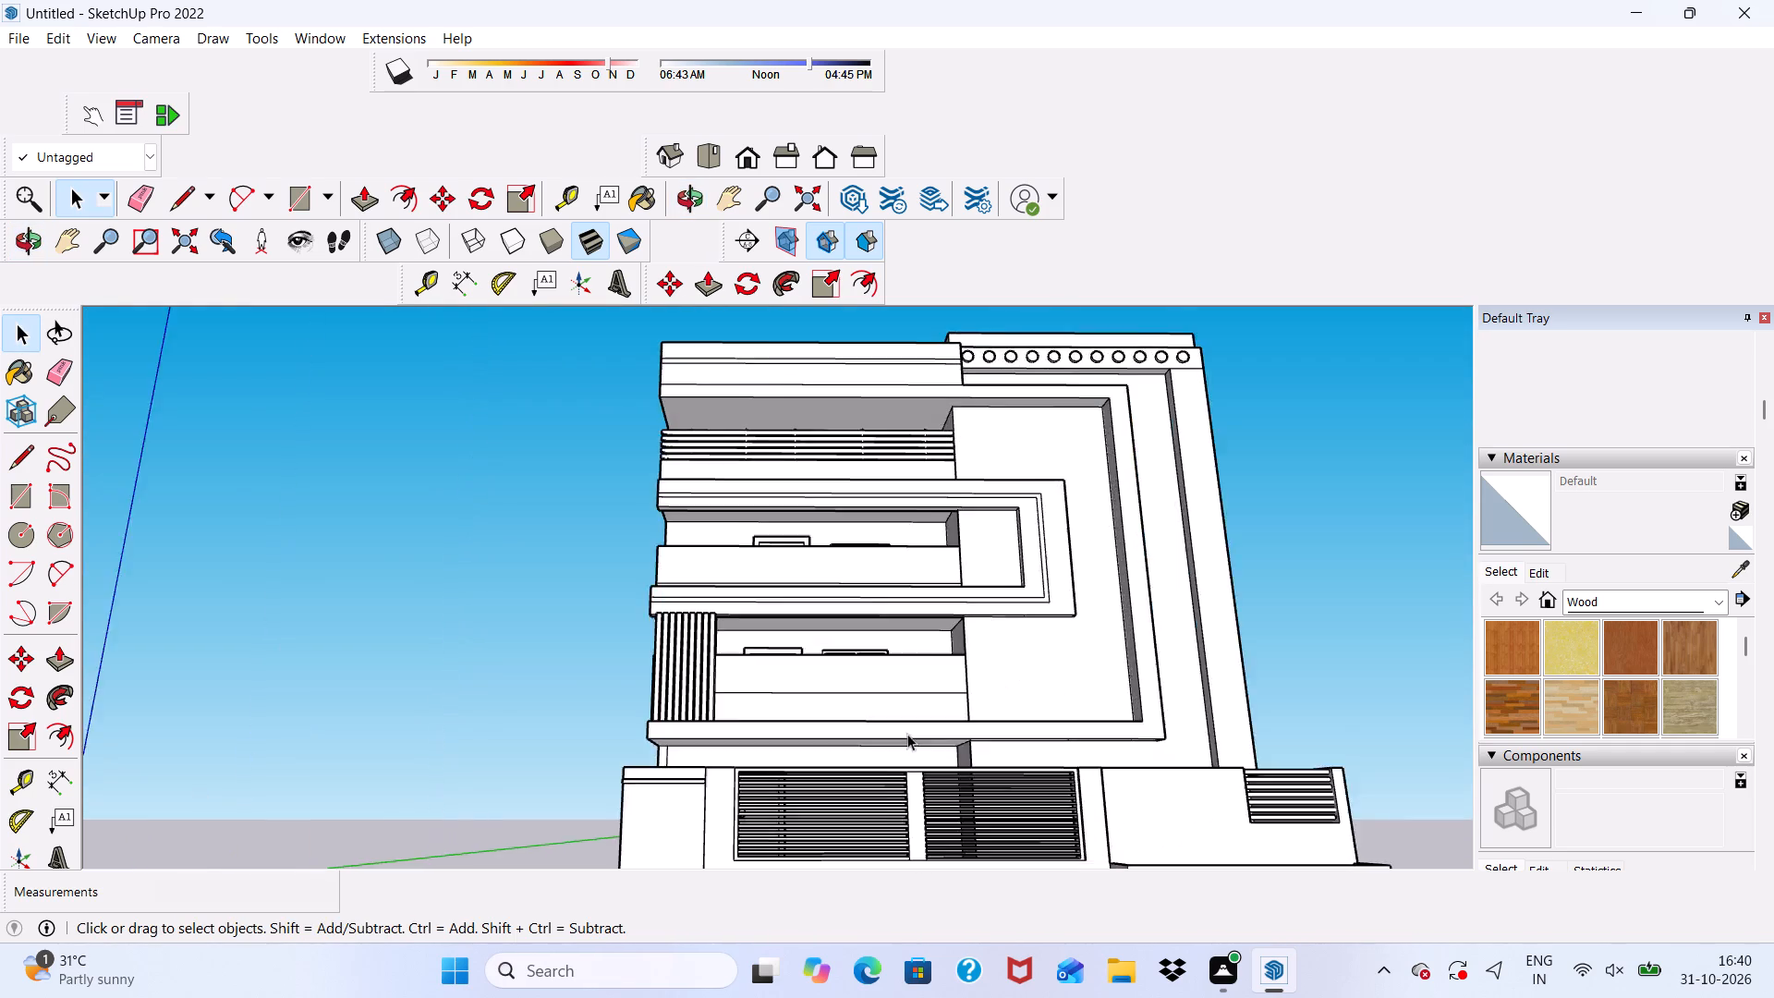
{"action": "scroll", "coordinate": [936, 502], "scroll_direction": "down", "scroll_amount": 6}
{"action": "scroll", "coordinate": [984, 771], "scroll_direction": "up", "scroll_amount": 6}
{"action": "scroll", "coordinate": [942, 552], "scroll_direction": "up", "scroll_amount": 5}
{"action": "middle_click_drag", "start_coordinate": [942, 550], "coordinate": [959, 629]}
{"action": "scroll", "coordinate": [942, 550], "scroll_direction": "up", "scroll_amount": 1}
{"action": "scroll", "coordinate": [959, 629], "scroll_direction": "up", "scroll_amount": 1}
{"action": "scroll", "coordinate": [942, 497], "scroll_direction": "down", "scroll_amount": 5}
{"action": "scroll", "coordinate": [926, 757], "scroll_direction": "up", "scroll_amount": 6}
{"action": "middle_click_drag", "start_coordinate": [878, 733], "coordinate": [879, 811]}
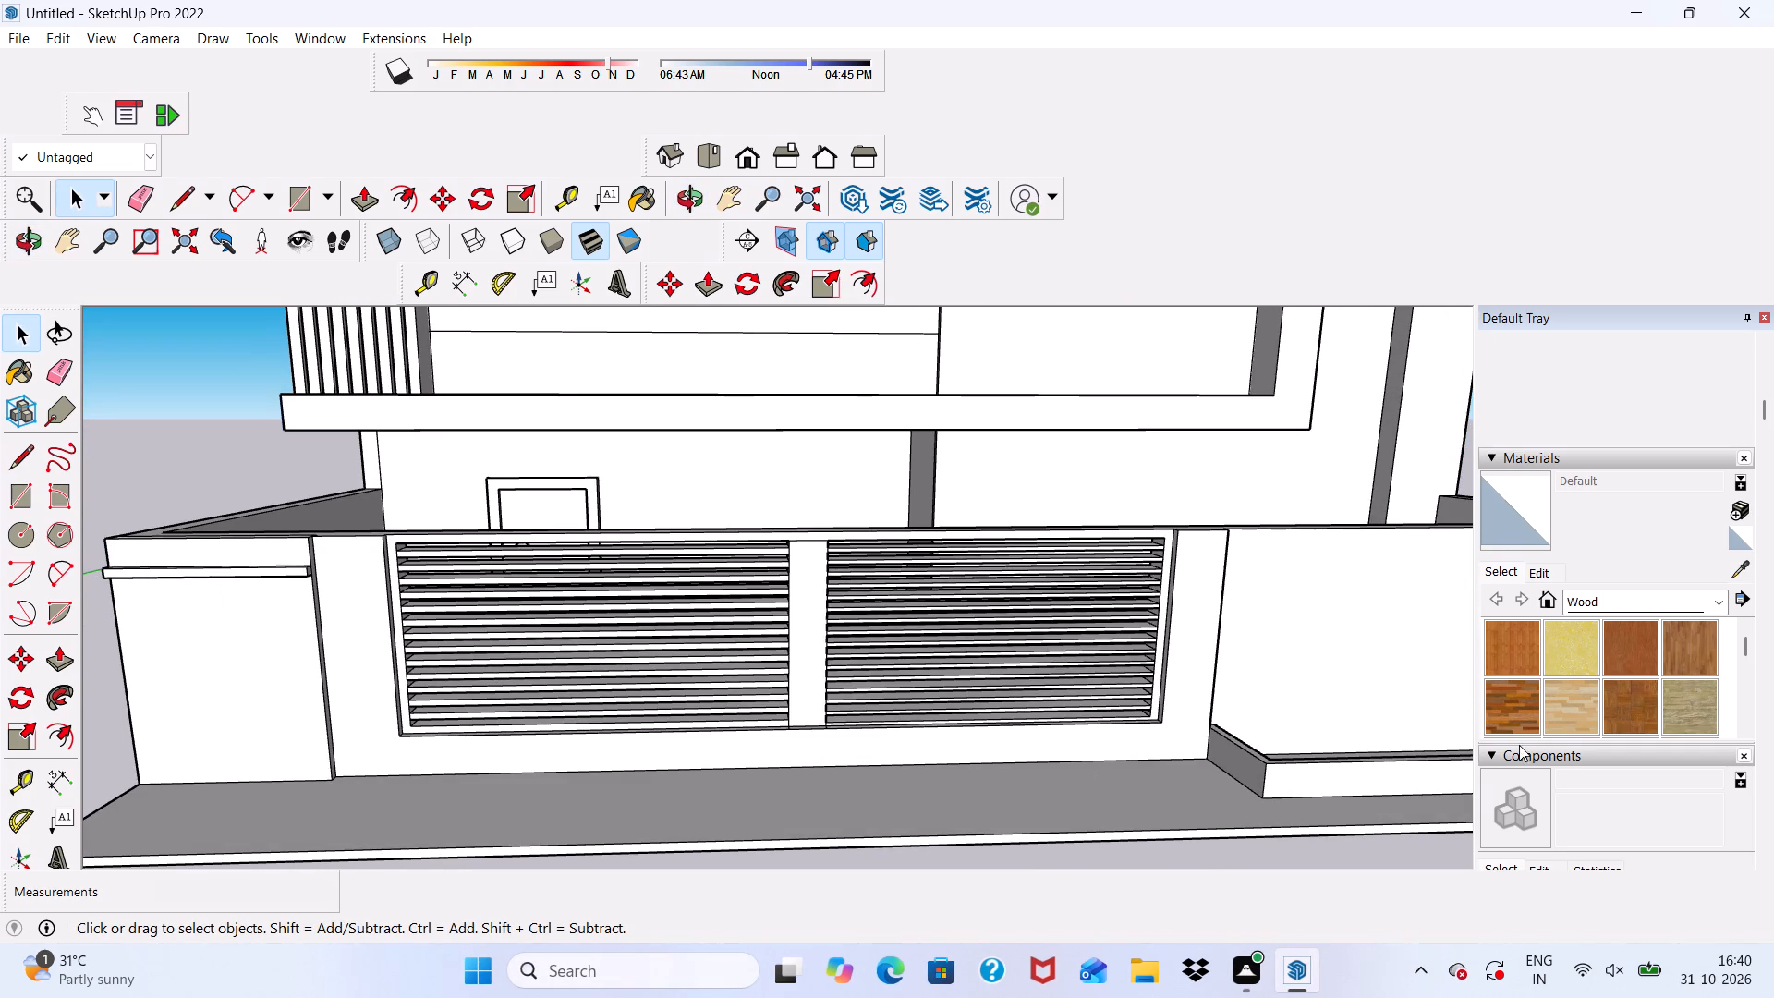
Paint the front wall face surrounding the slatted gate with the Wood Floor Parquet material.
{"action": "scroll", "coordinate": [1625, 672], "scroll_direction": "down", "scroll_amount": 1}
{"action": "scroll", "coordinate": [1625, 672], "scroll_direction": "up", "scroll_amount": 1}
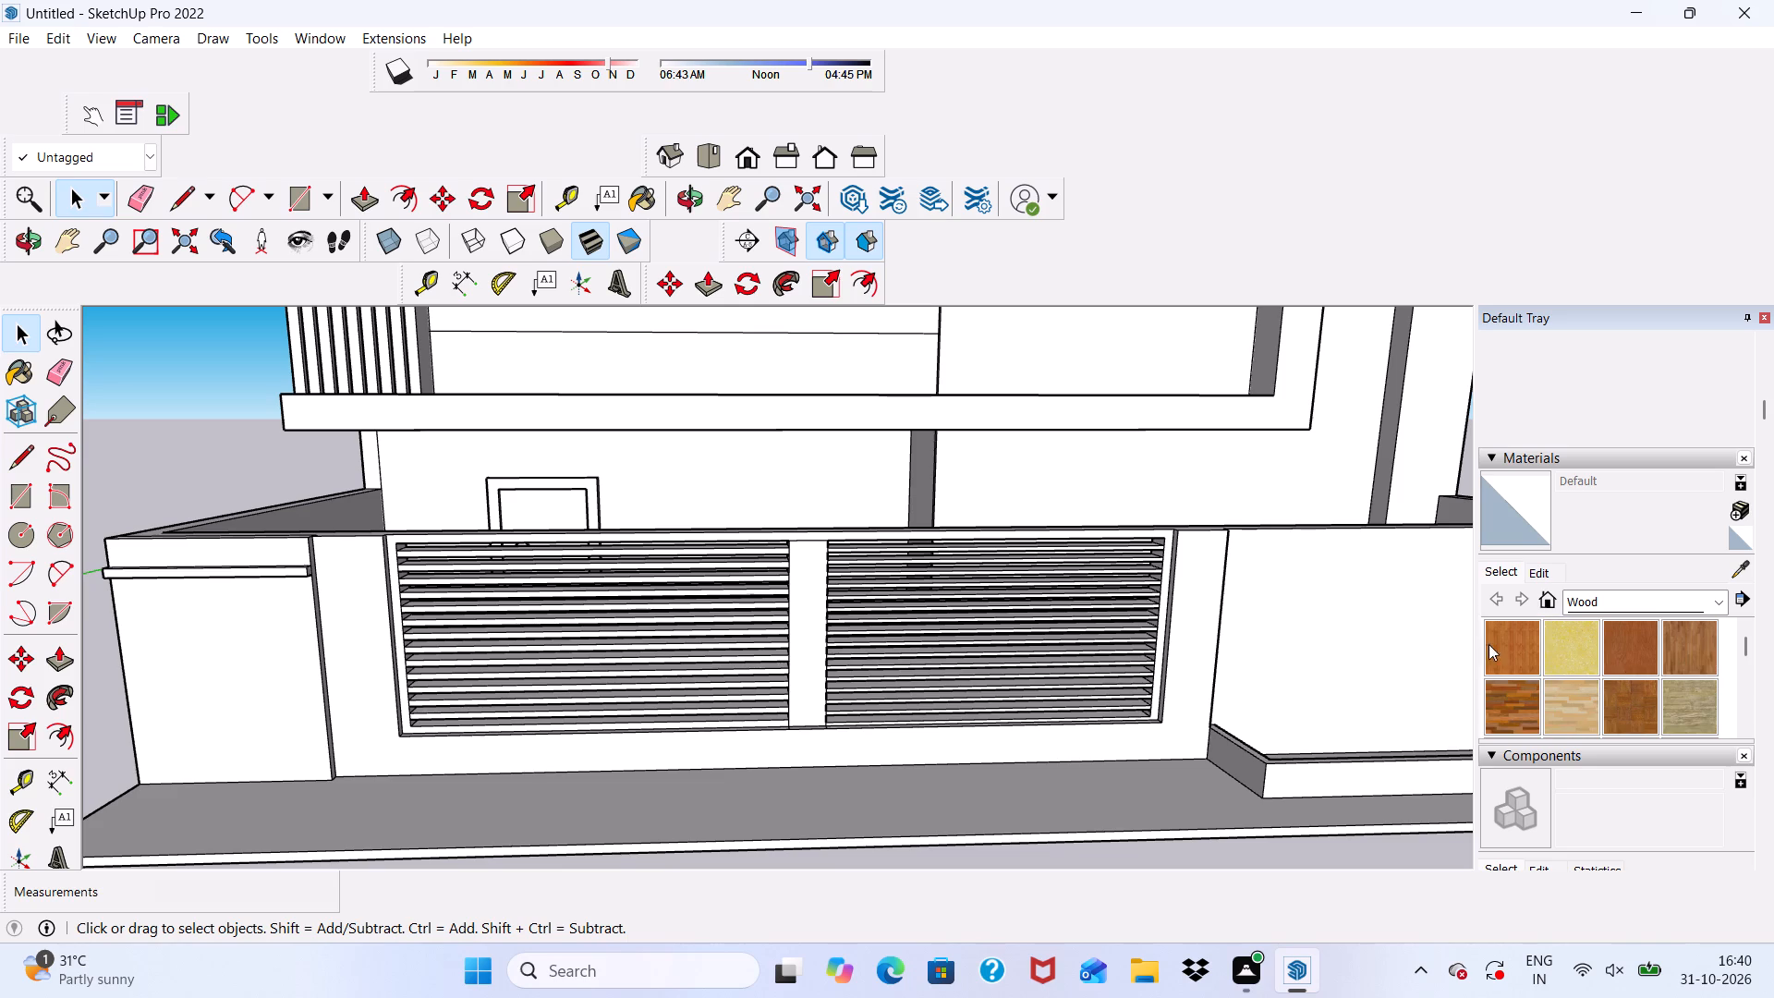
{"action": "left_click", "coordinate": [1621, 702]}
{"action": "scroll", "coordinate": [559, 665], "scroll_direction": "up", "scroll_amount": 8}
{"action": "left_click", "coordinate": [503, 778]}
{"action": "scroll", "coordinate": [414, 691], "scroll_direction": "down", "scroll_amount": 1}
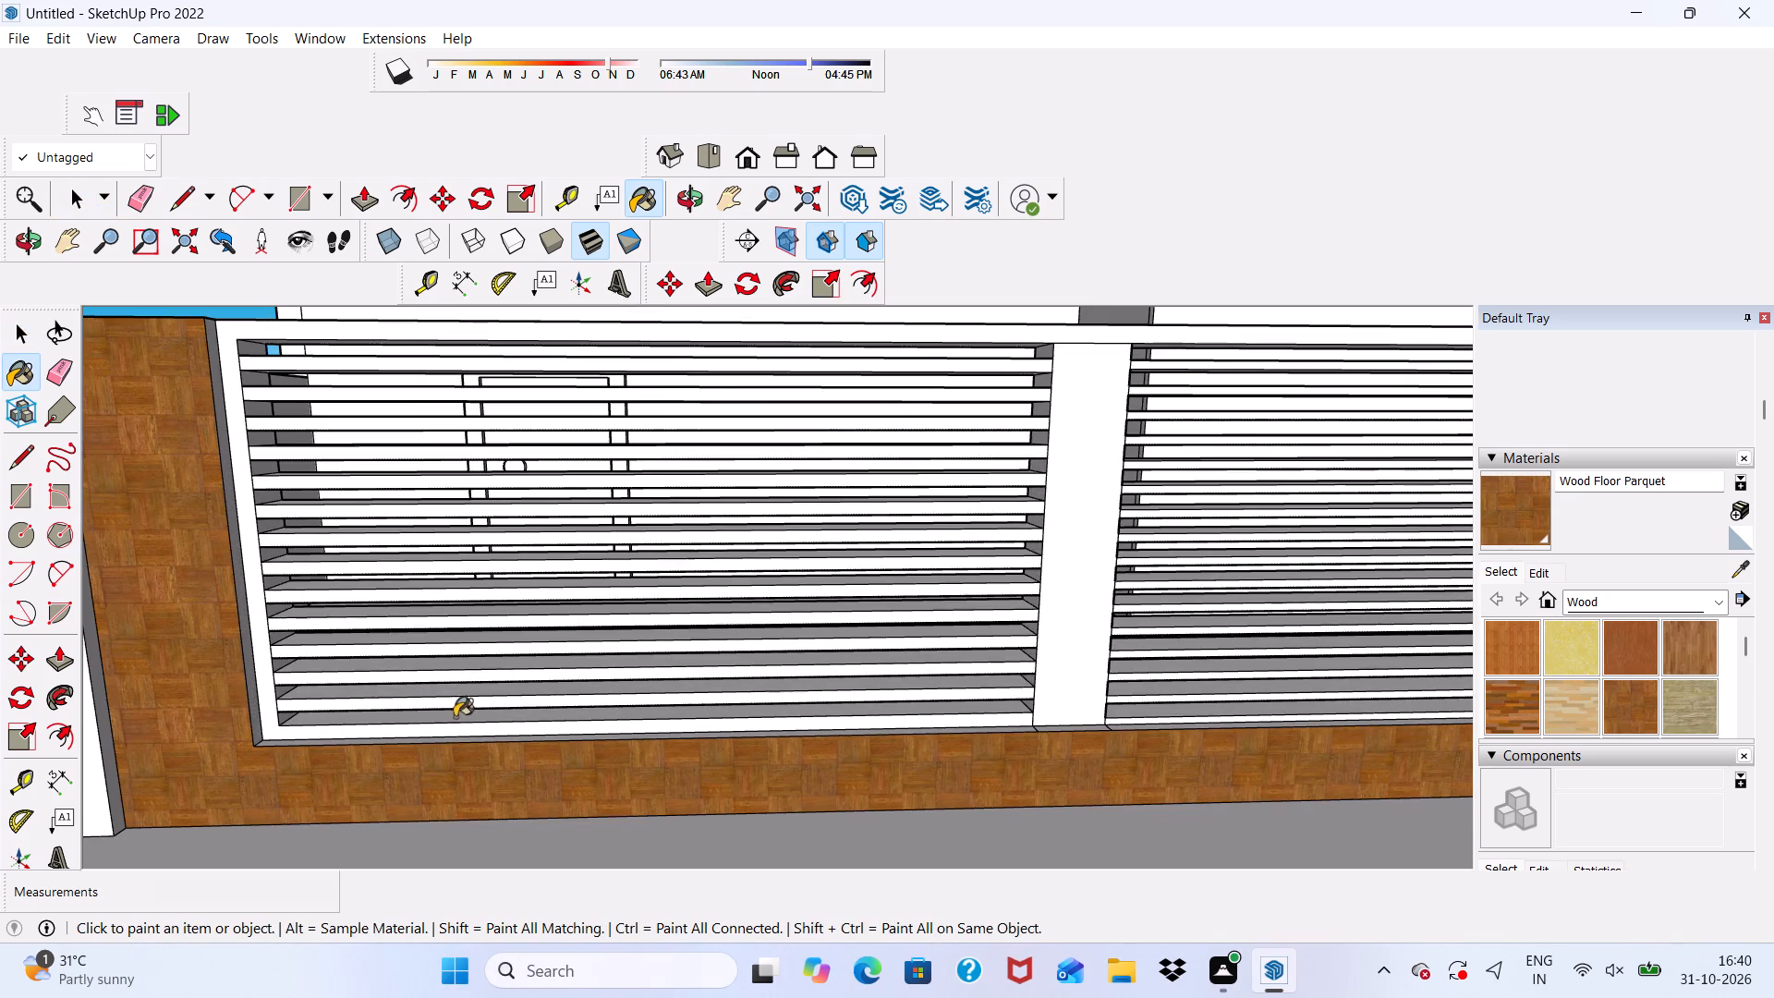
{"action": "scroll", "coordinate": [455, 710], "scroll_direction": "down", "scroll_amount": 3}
Paint the front wall face surrounding the slatted gate with the Wood Bamboo material.
{"action": "left_click", "coordinate": [1520, 646]}
{"action": "scroll", "coordinate": [784, 827], "scroll_direction": "up", "scroll_amount": 2}
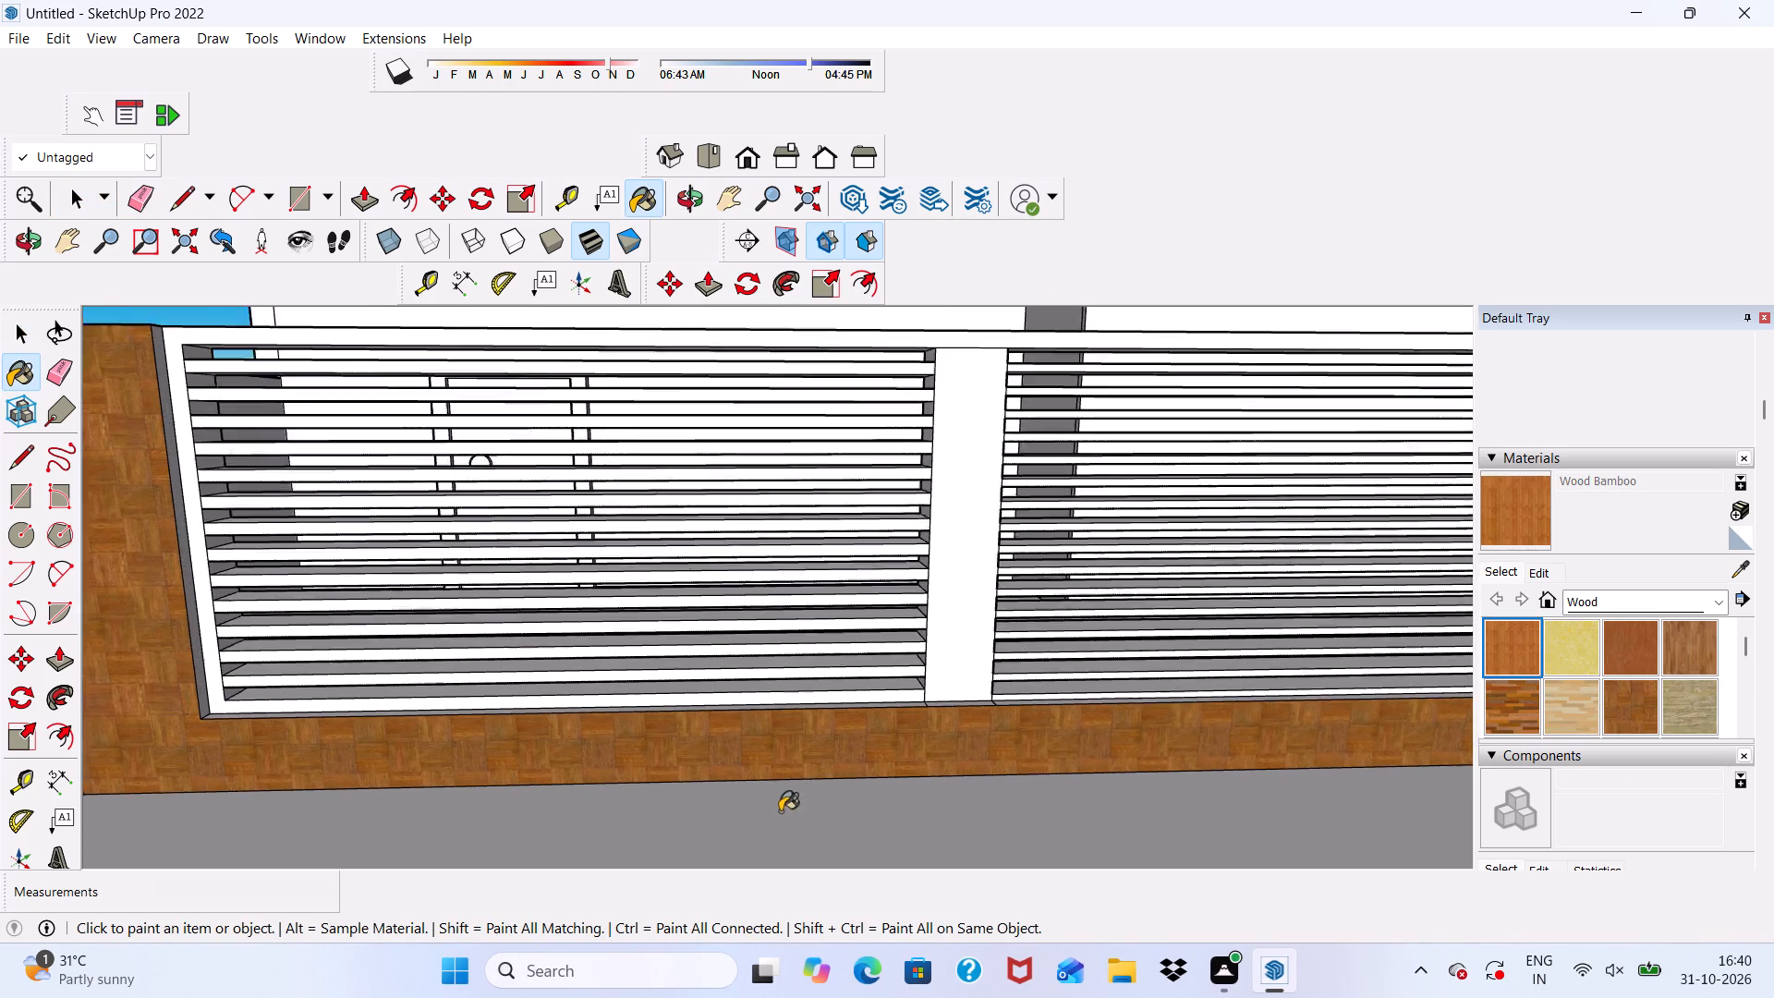
{"action": "scroll", "coordinate": [780, 811], "scroll_direction": "up", "scroll_amount": 1}
{"action": "left_click", "coordinate": [782, 711]}
Paint the three ledge faces along the bottom of the gate opening with Wood Bamboo.
{"action": "scroll", "coordinate": [782, 672], "scroll_direction": "up", "scroll_amount": 5}
{"action": "scroll", "coordinate": [782, 672], "scroll_direction": "down", "scroll_amount": 1}
{"action": "middle_click_drag", "start_coordinate": [782, 672], "coordinate": [772, 787]}
{"action": "scroll", "coordinate": [772, 787], "scroll_direction": "up", "scroll_amount": 2}
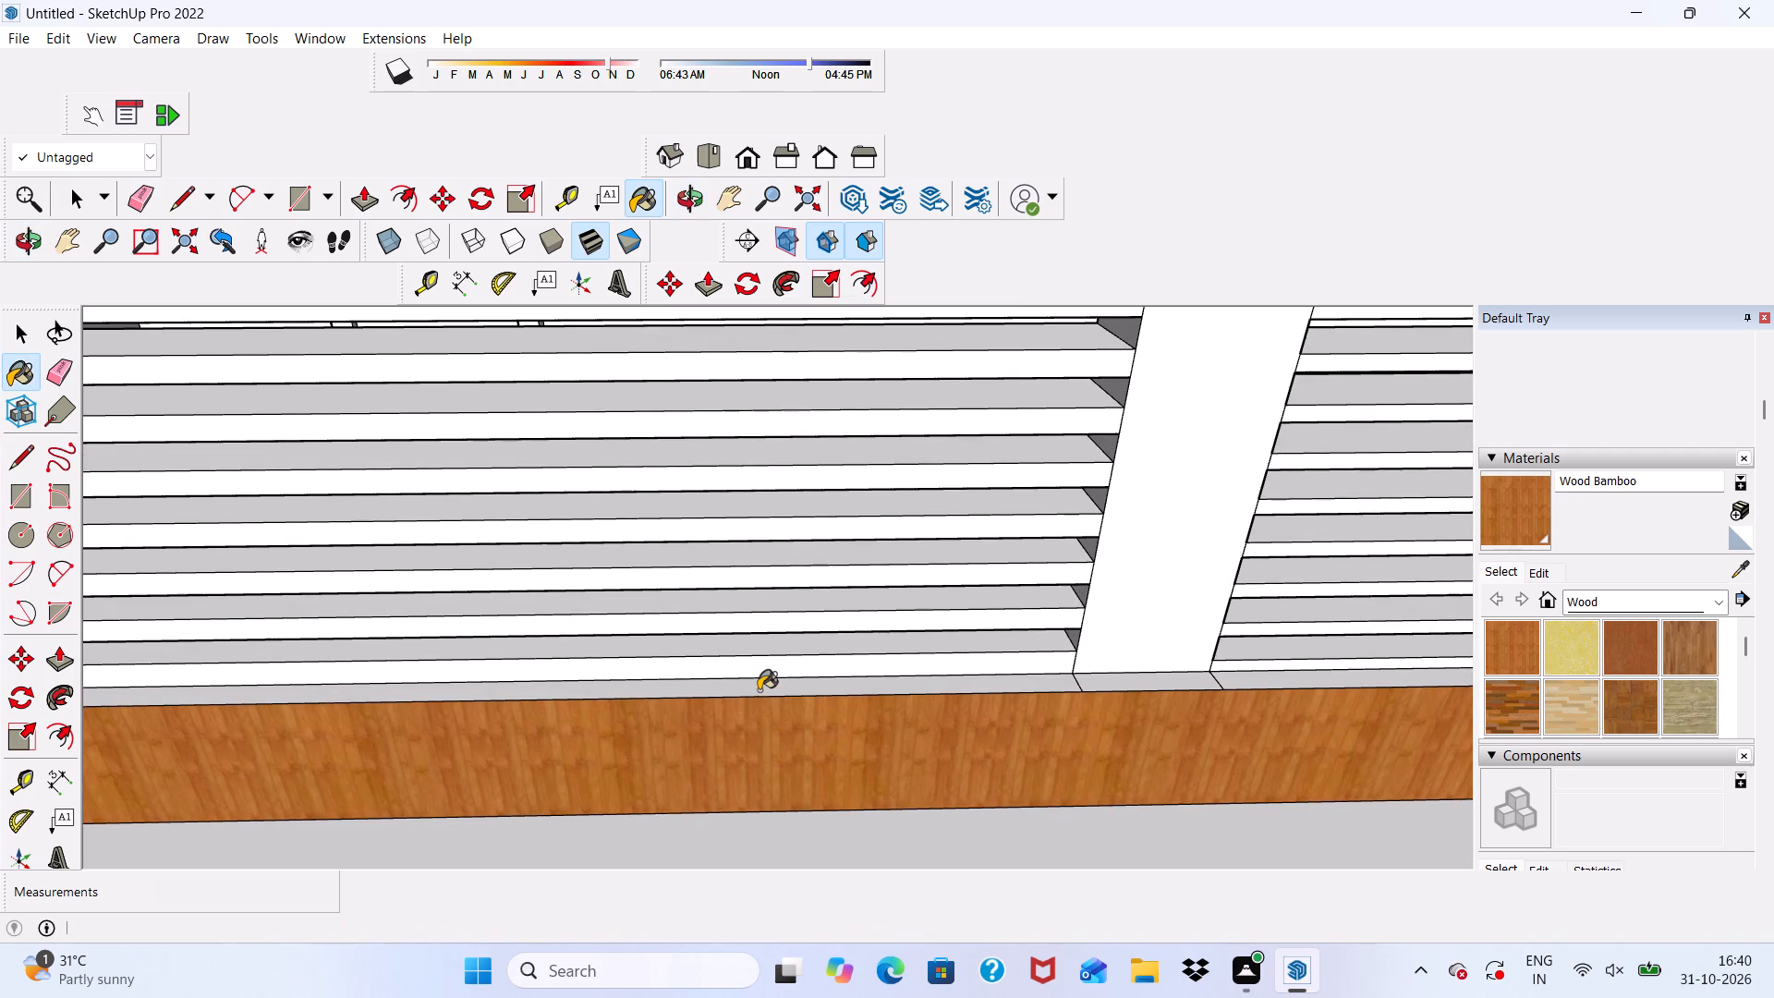
{"action": "left_click", "coordinate": [759, 690]}
{"action": "scroll", "coordinate": [760, 703], "scroll_direction": "down", "scroll_amount": 10}
{"action": "scroll", "coordinate": [948, 775], "scroll_direction": "up", "scroll_amount": 10}
{"action": "left_click", "coordinate": [917, 713]}
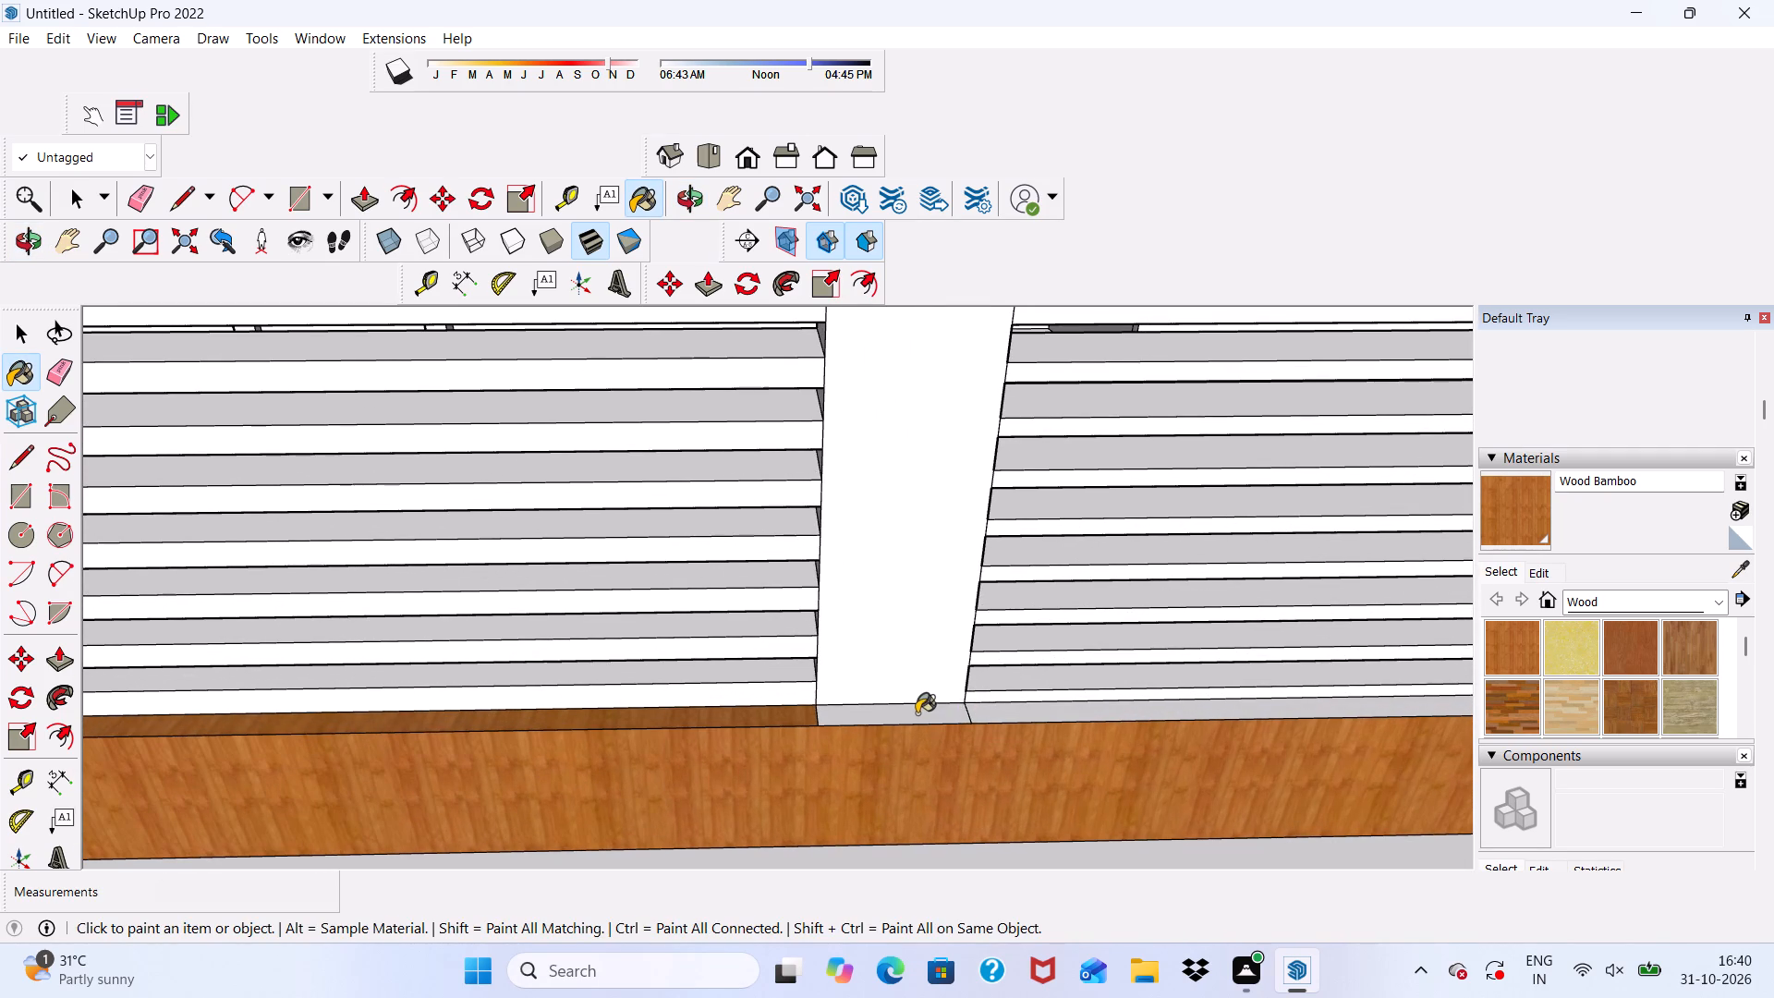
{"action": "left_click", "coordinate": [1017, 724]}
{"action": "scroll", "coordinate": [1004, 725], "scroll_direction": "down", "scroll_amount": 5}
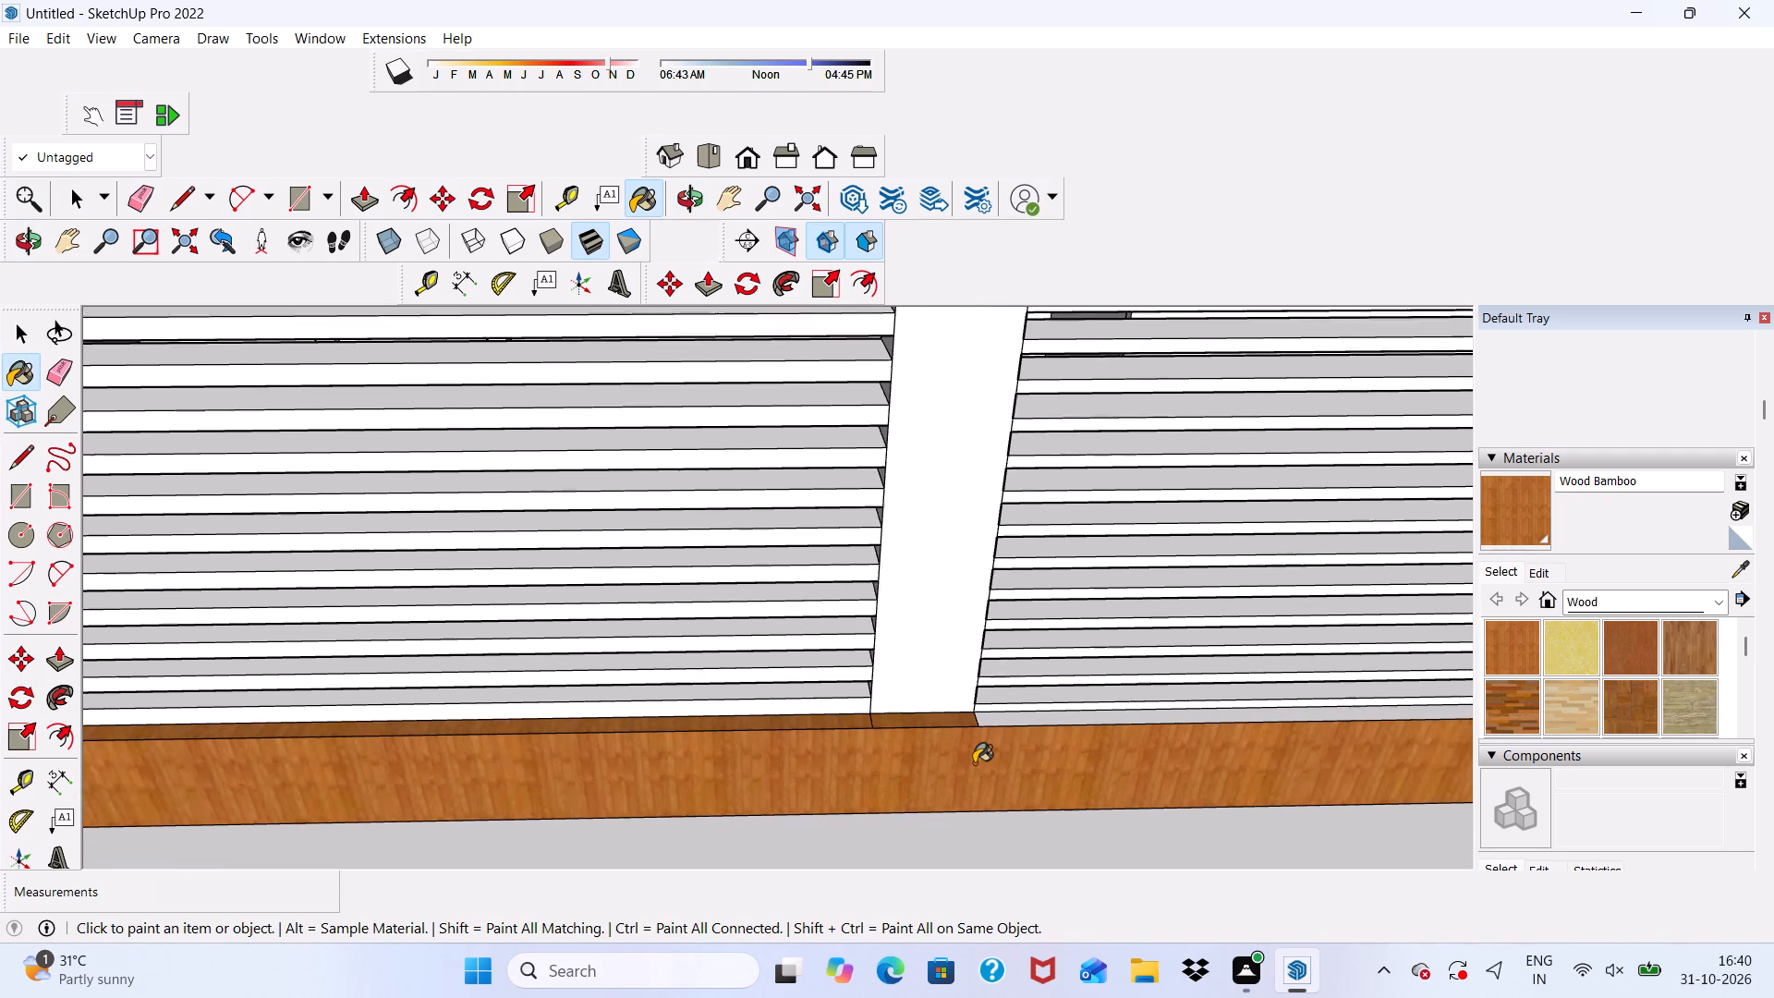
Paint the gate opening's side reveal nearest the banded end pier with Wood Bamboo.
{"action": "scroll", "coordinate": [875, 761], "scroll_direction": "down", "scroll_amount": 7}
{"action": "middle_click_drag", "start_coordinate": [600, 772], "coordinate": [739, 731]}
{"action": "scroll", "coordinate": [739, 731], "scroll_direction": "up", "scroll_amount": 1}
{"action": "scroll", "coordinate": [526, 713], "scroll_direction": "down", "scroll_amount": 4}
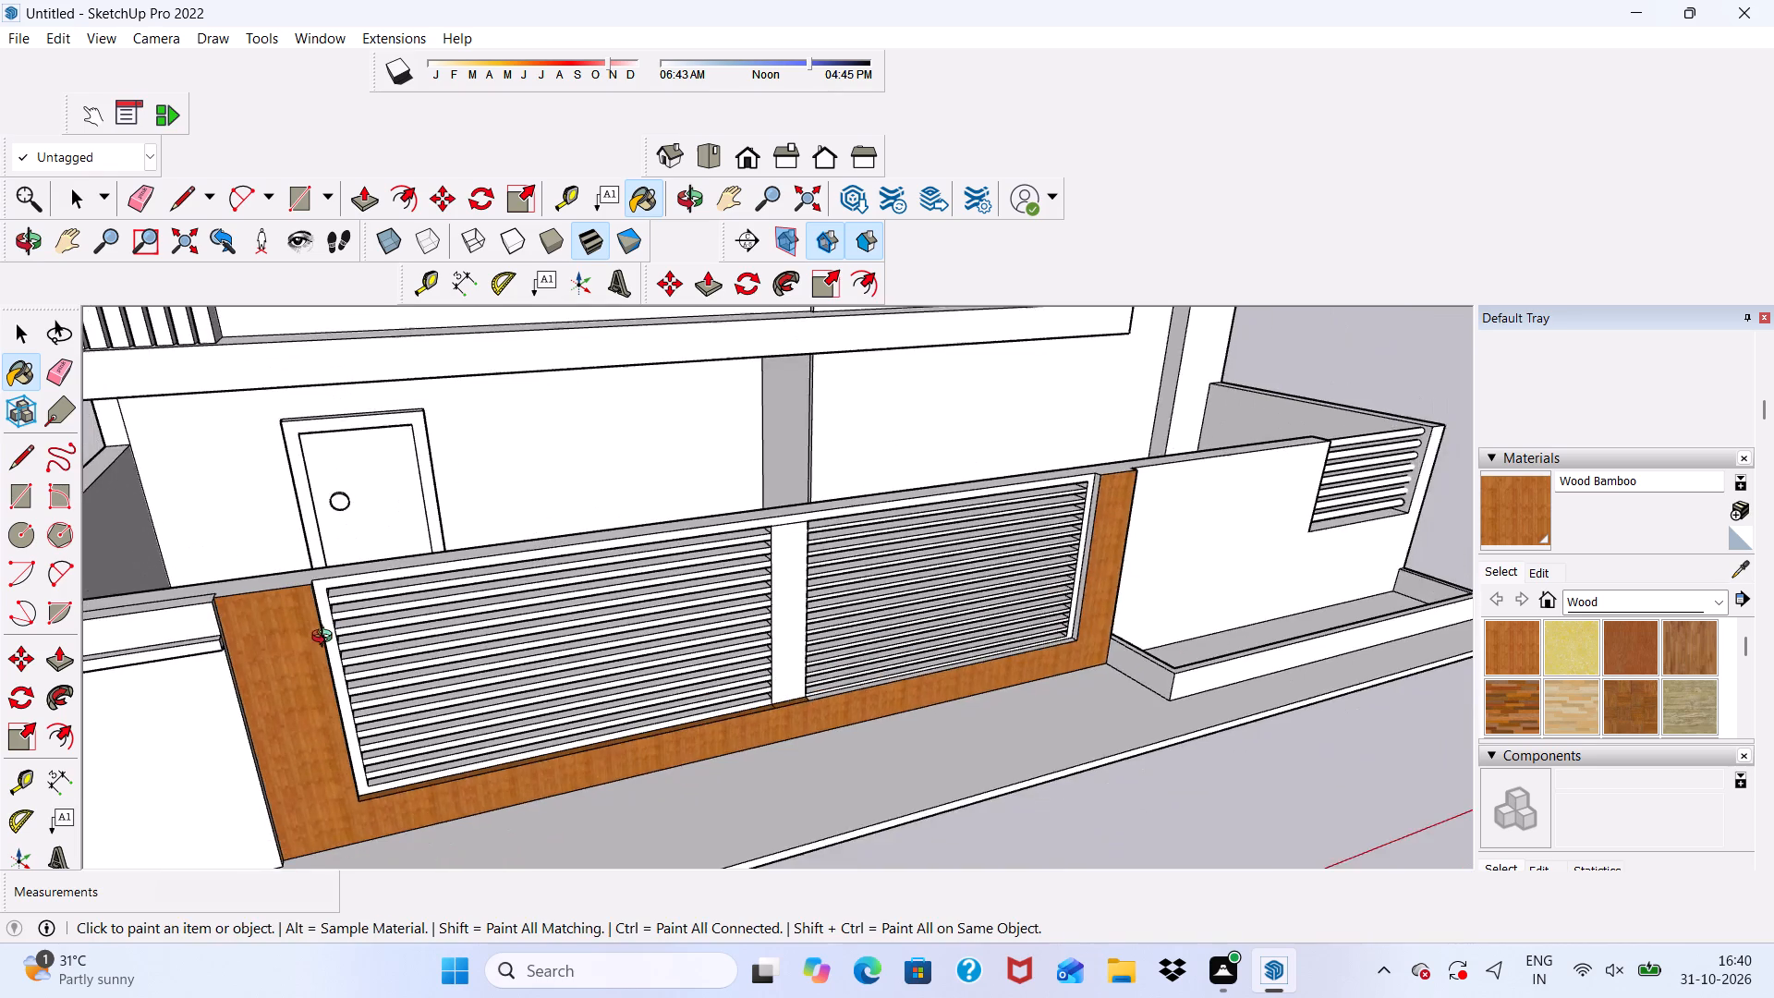
{"action": "middle_click_drag", "start_coordinate": [326, 639], "coordinate": [119, 661]}
{"action": "scroll", "coordinate": [326, 639], "scroll_direction": "down", "scroll_amount": 1}
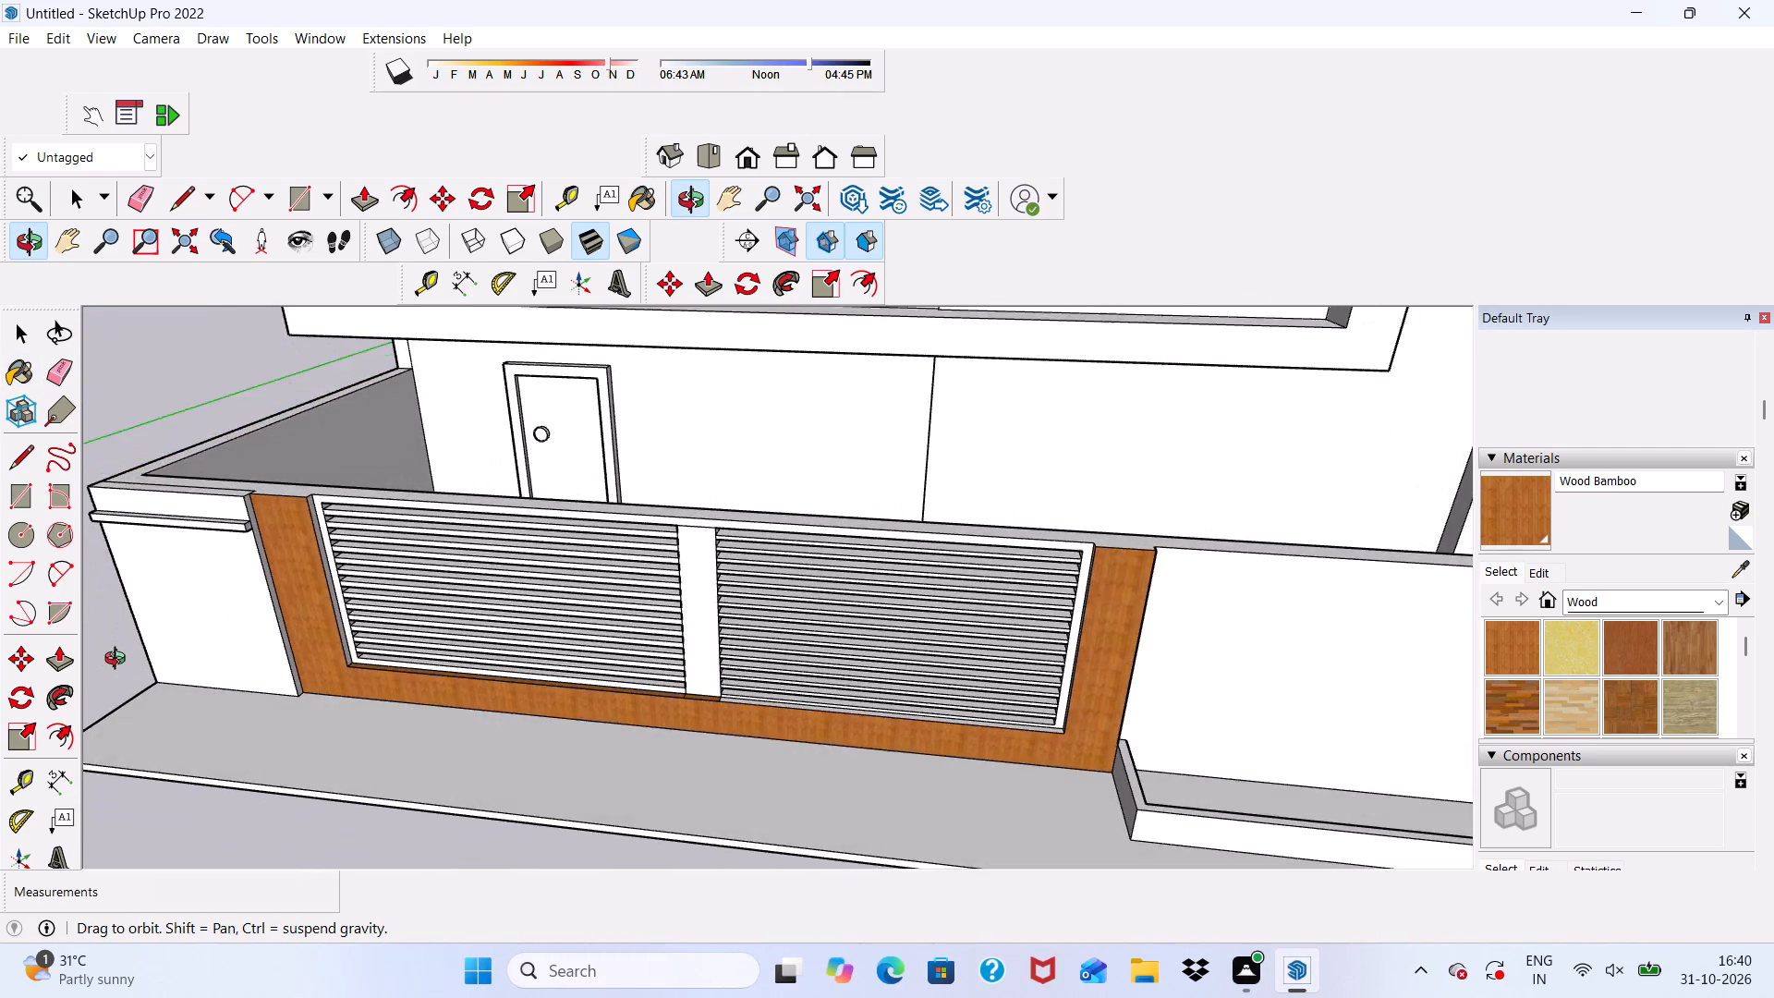
{"action": "middle_click_drag", "start_coordinate": [119, 661], "coordinate": [124, 731]}
{"action": "scroll", "coordinate": [192, 614], "scroll_direction": "up", "scroll_amount": 17}
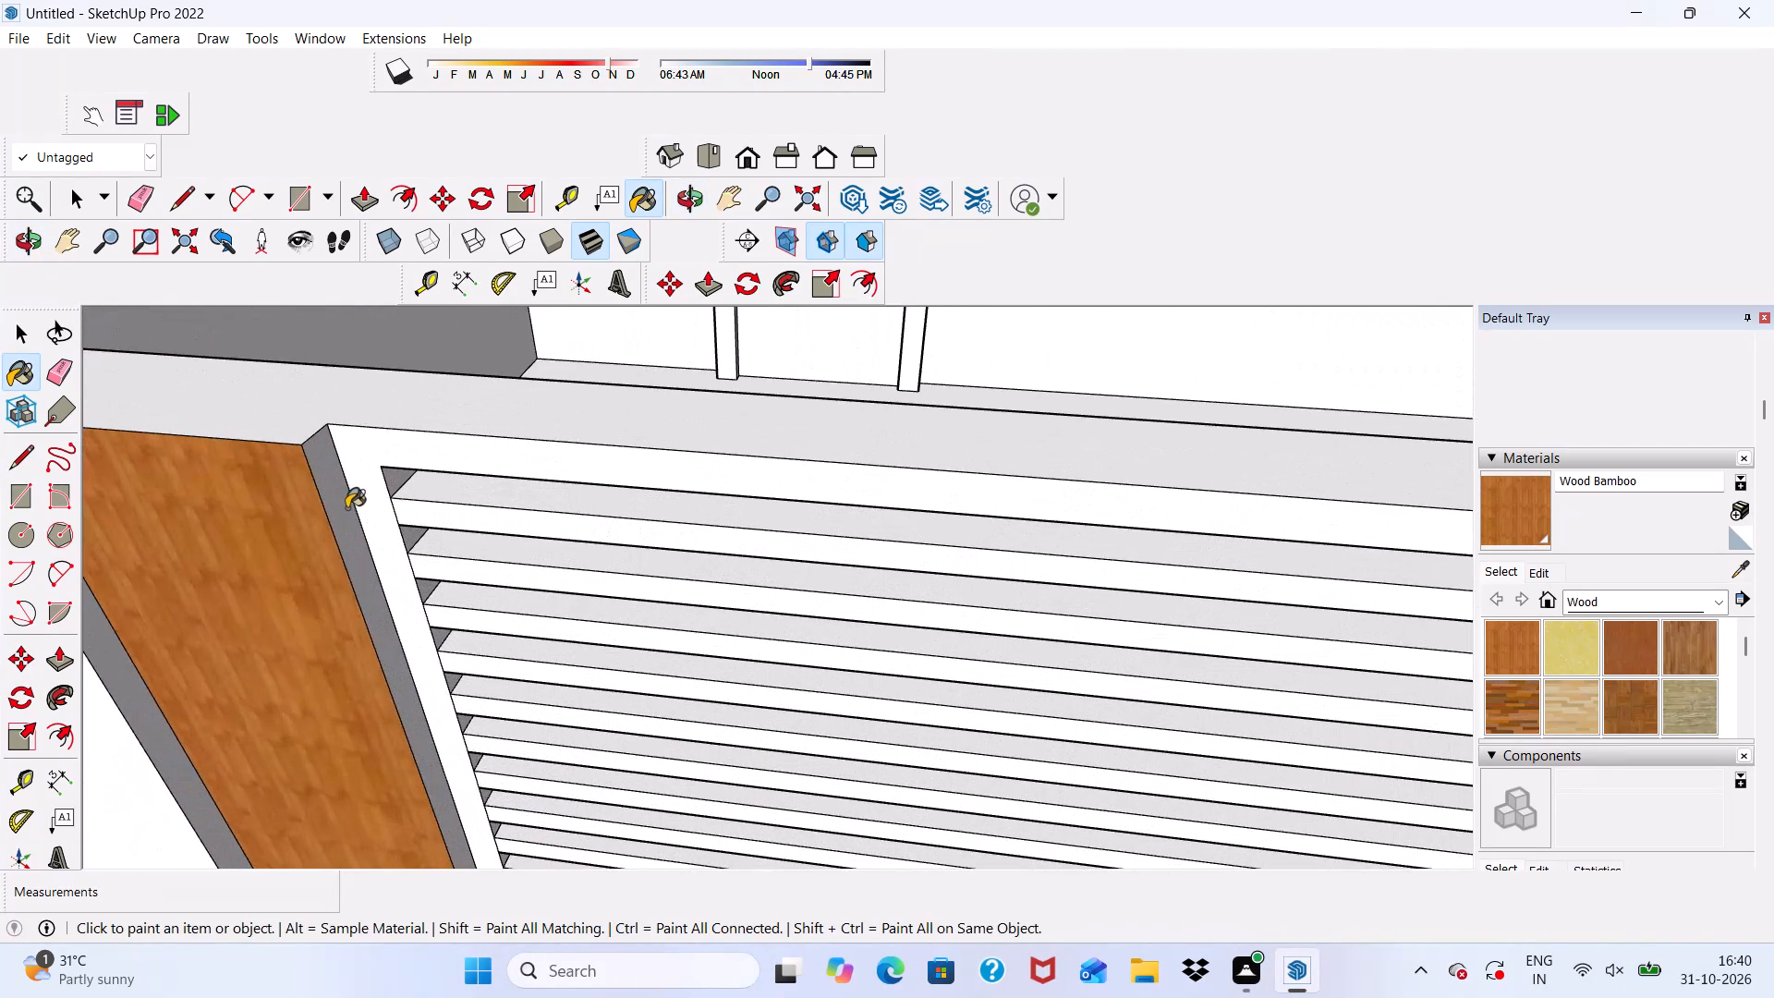
{"action": "left_click", "coordinate": [346, 505]}
{"action": "scroll", "coordinate": [360, 502], "scroll_direction": "down", "scroll_amount": 10}
{"action": "scroll", "coordinate": [419, 673], "scroll_direction": "up", "scroll_amount": 5}
{"action": "scroll", "coordinate": [423, 674], "scroll_direction": "down", "scroll_amount": 6}
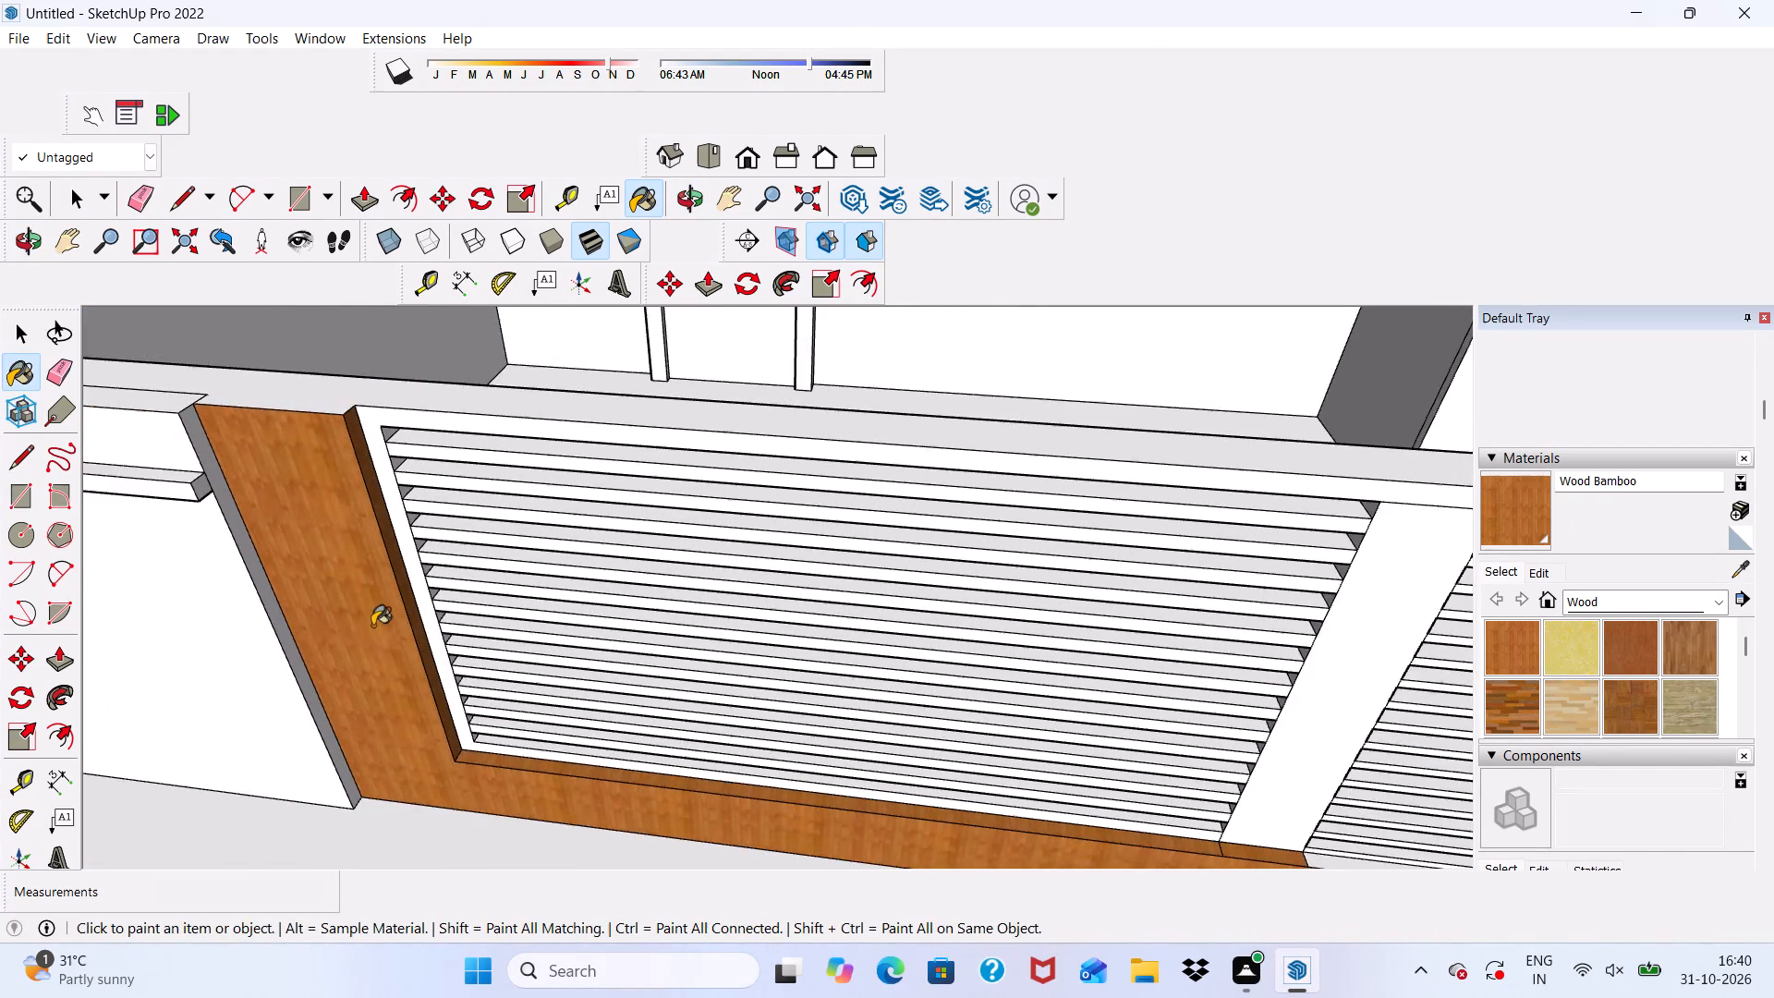
Paint the gate opening's remaining side reveal, nearest the planter, and its bottom reveal with Wood Bamboo.
{"action": "scroll", "coordinate": [372, 626], "scroll_direction": "down", "scroll_amount": 7}
{"action": "middle_click_drag", "start_coordinate": [779, 673], "coordinate": [1009, 557]}
{"action": "scroll", "coordinate": [1105, 590], "scroll_direction": "up", "scroll_amount": 11}
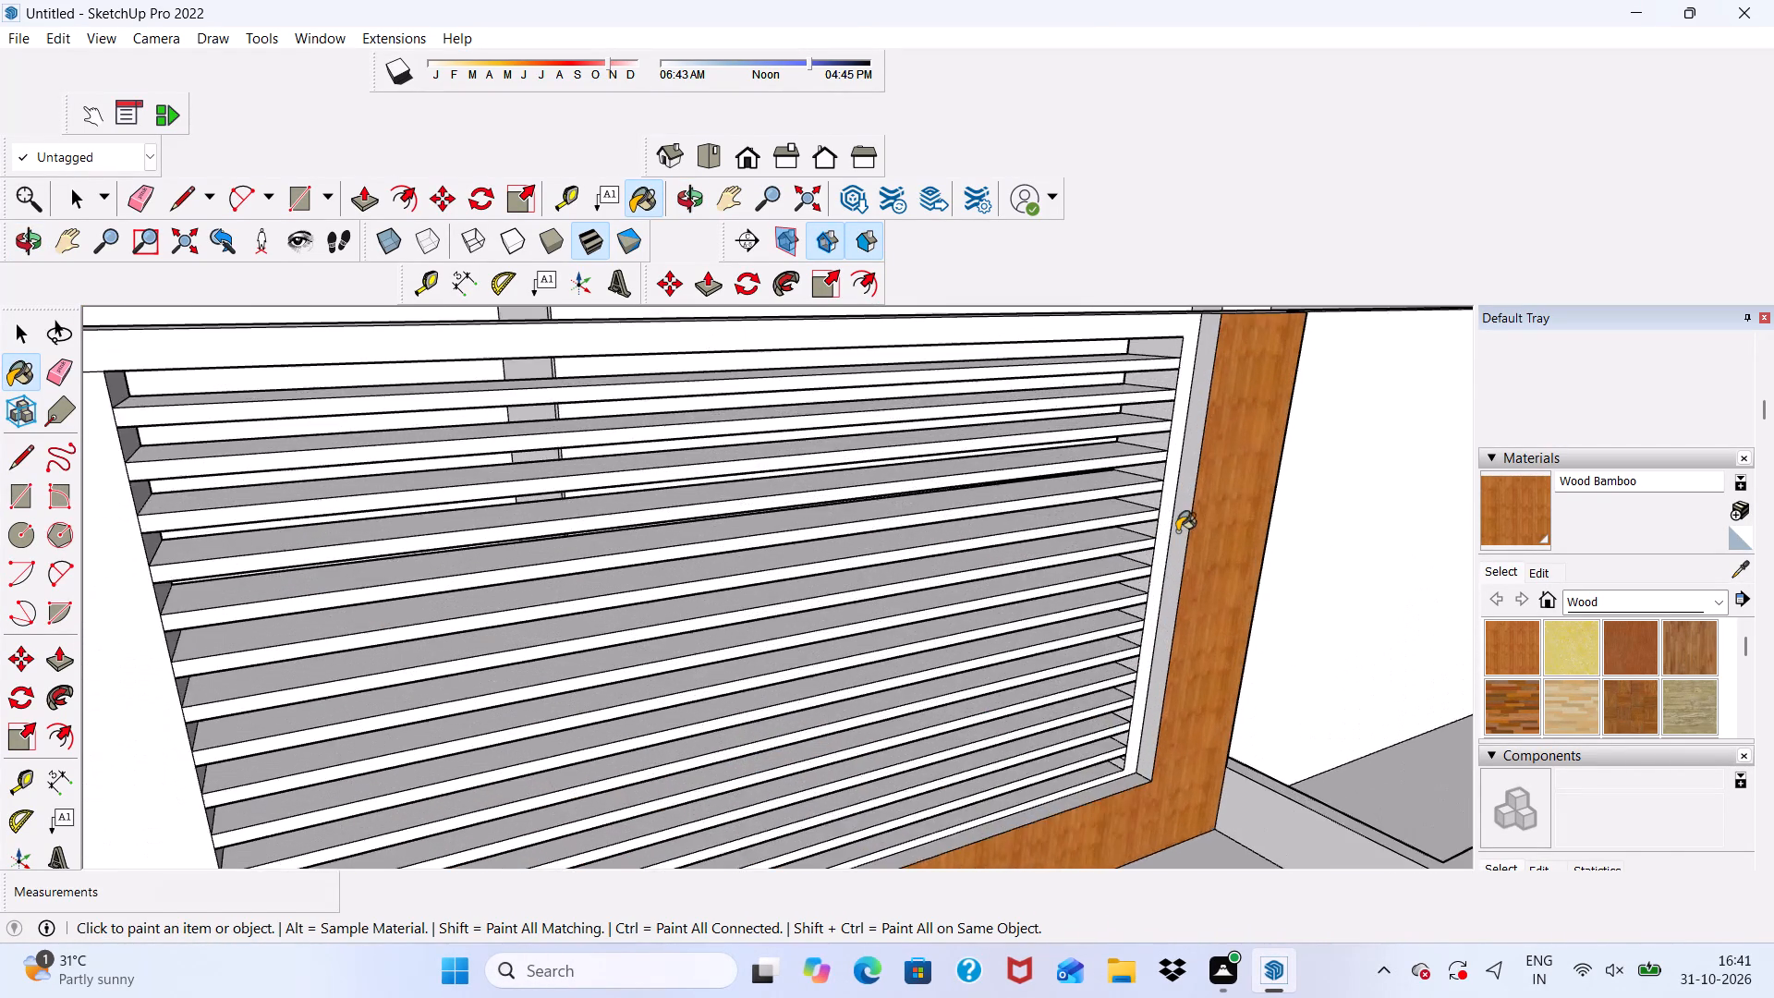
{"action": "scroll", "coordinate": [1177, 531], "scroll_direction": "up", "scroll_amount": 4}
{"action": "left_click", "coordinate": [1187, 528]}
{"action": "scroll", "coordinate": [1144, 505], "scroll_direction": "down", "scroll_amount": 6}
{"action": "scroll", "coordinate": [1066, 500], "scroll_direction": "down", "scroll_amount": 3}
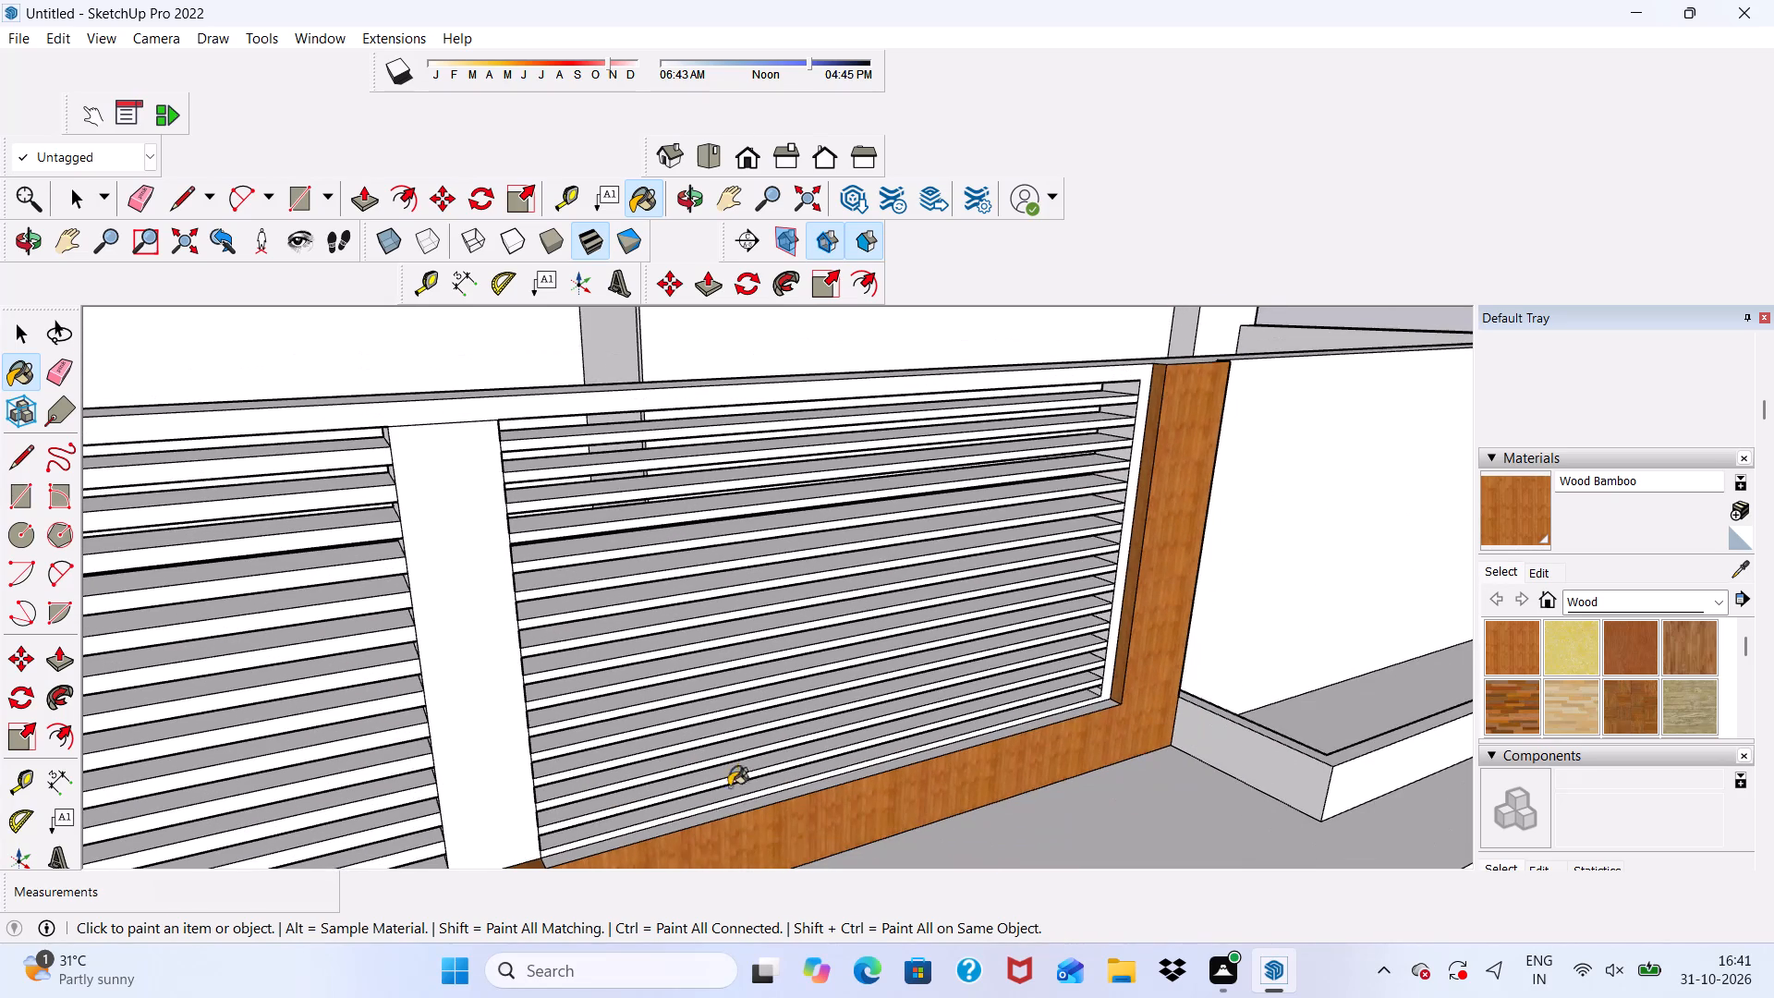
{"action": "middle_click_drag", "start_coordinate": [723, 821], "coordinate": [721, 836]}
{"action": "scroll", "coordinate": [642, 810], "scroll_direction": "up", "scroll_amount": 6}
{"action": "left_click", "coordinate": [630, 842]}
{"action": "scroll", "coordinate": [420, 710], "scroll_direction": "down", "scroll_amount": 7}
{"action": "scroll", "coordinate": [757, 688], "scroll_direction": "up", "scroll_amount": 1}
{"action": "scroll", "coordinate": [757, 688], "scroll_direction": "down", "scroll_amount": 3}
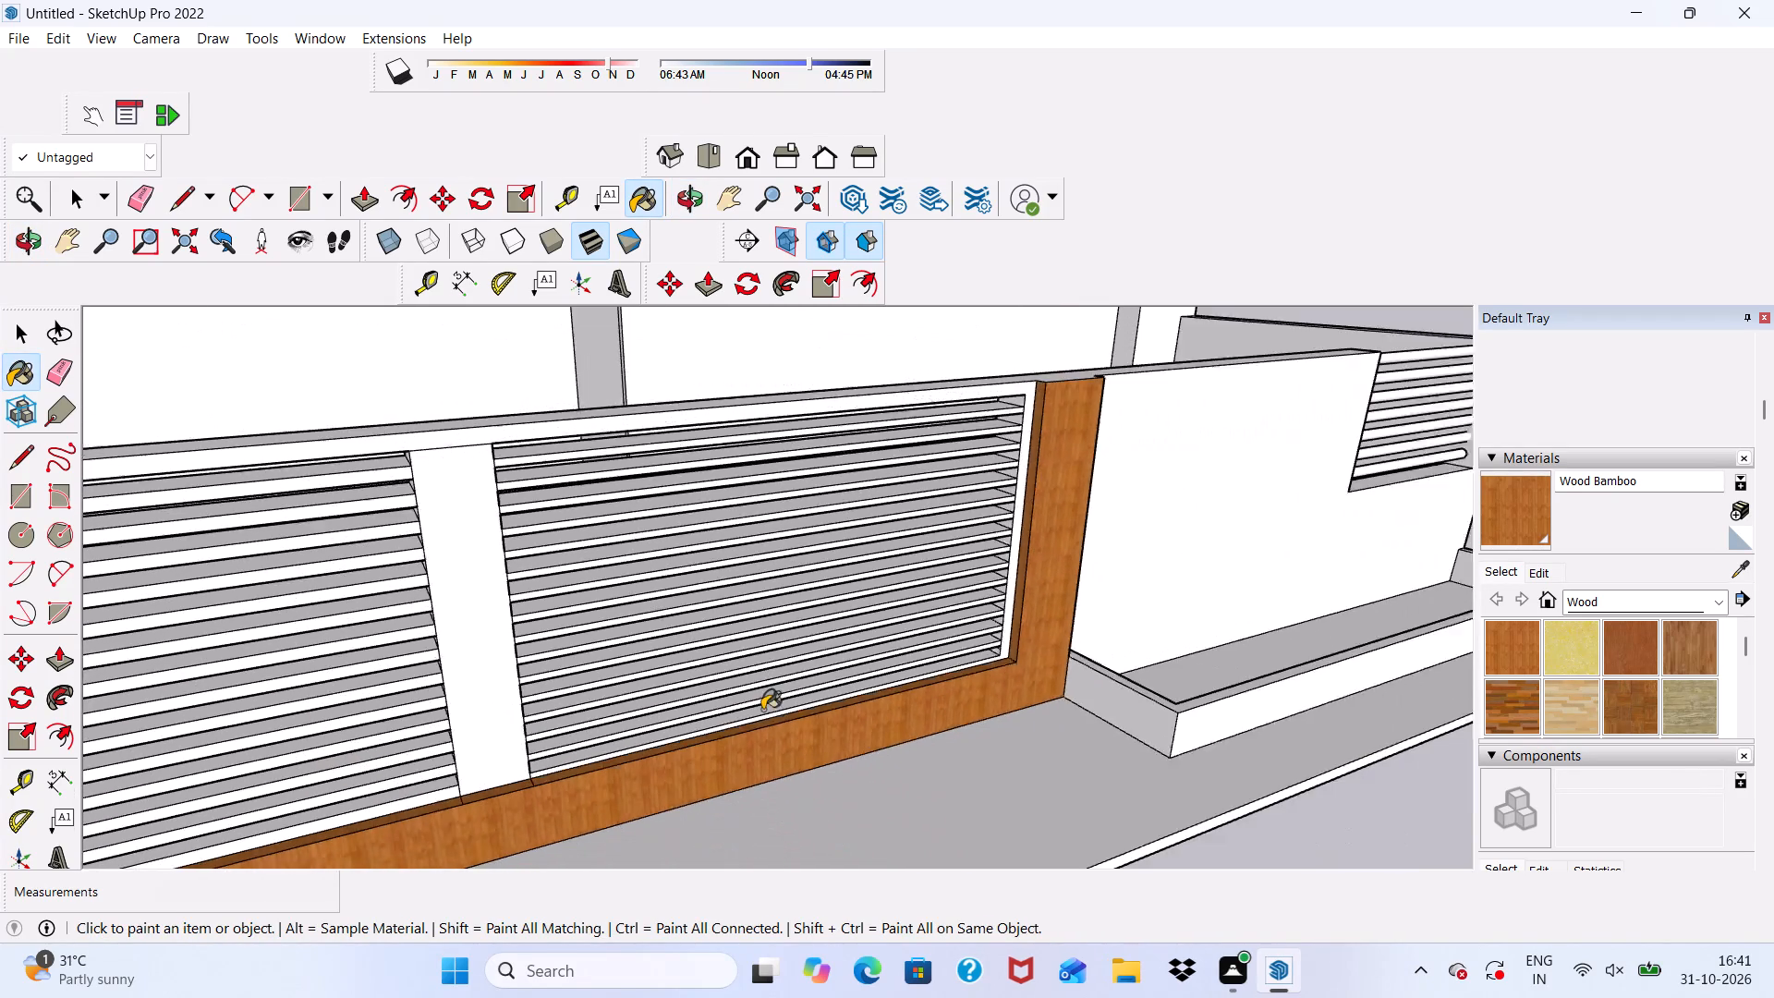
Paint the narrow return face at the planter end of the gate surround with Wood Bamboo.
{"action": "scroll", "coordinate": [762, 710], "scroll_direction": "down", "scroll_amount": 1}
{"action": "middle_click_drag", "start_coordinate": [772, 731], "coordinate": [313, 693]}
{"action": "scroll", "coordinate": [795, 747], "scroll_direction": "up", "scroll_amount": 3}
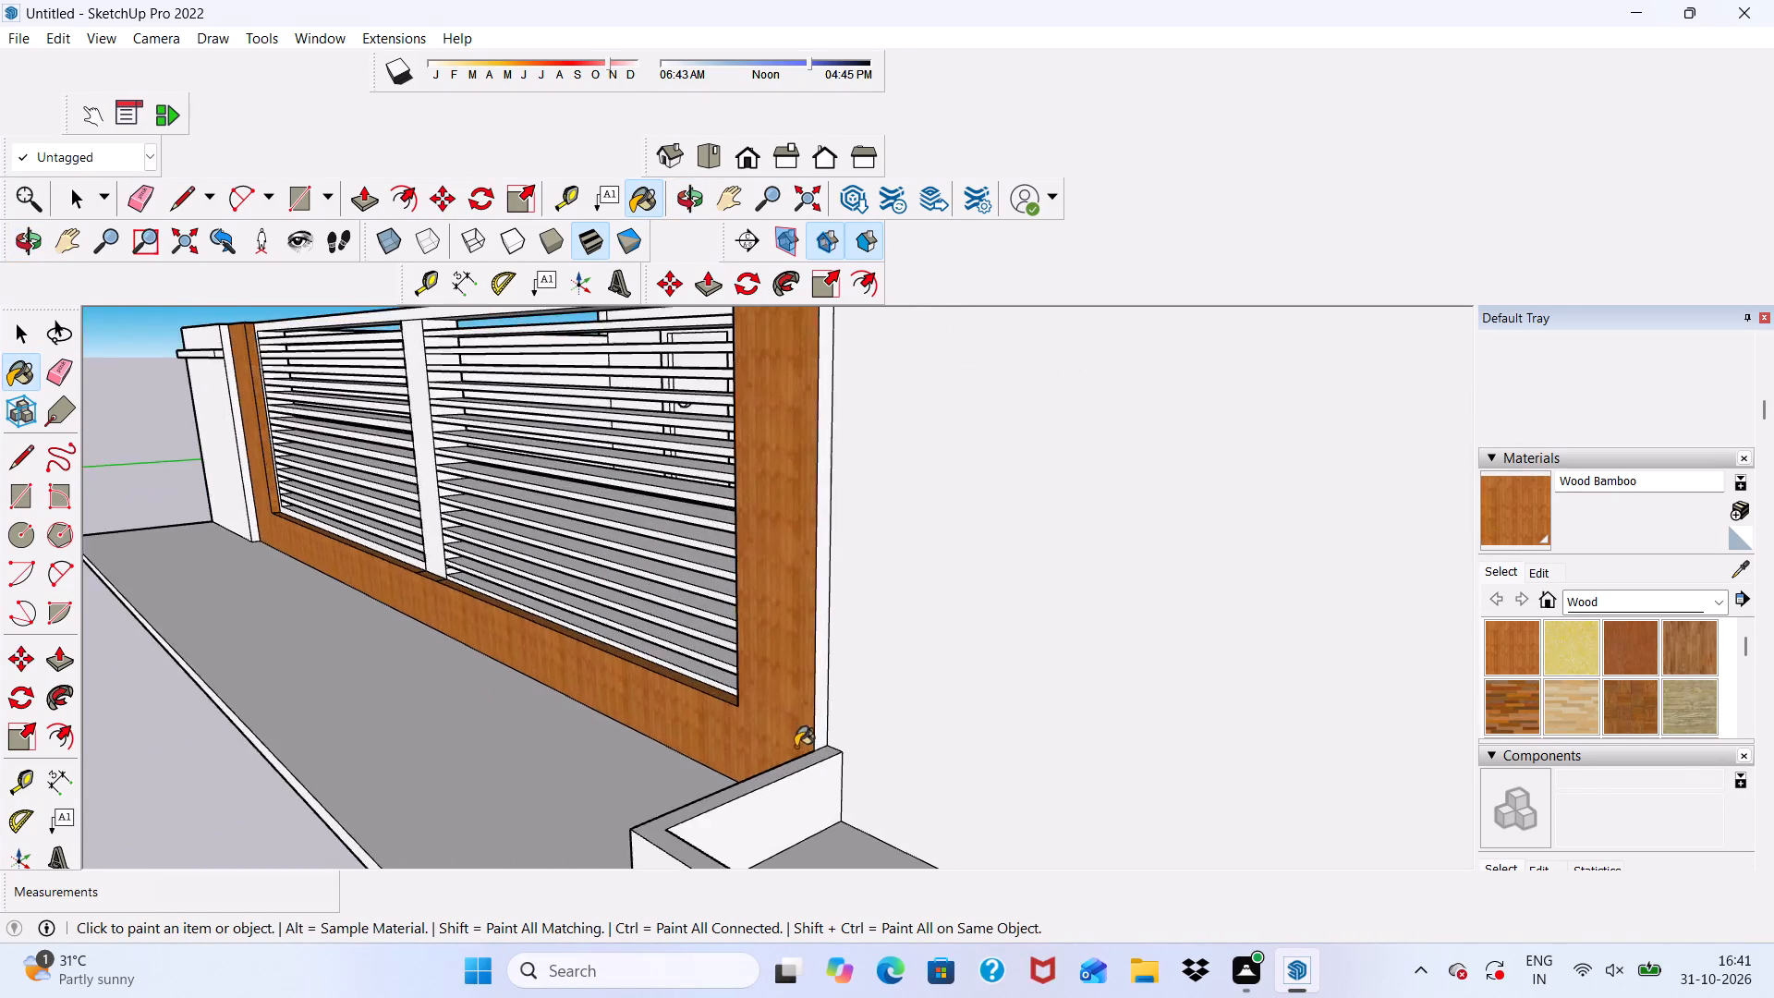
{"action": "scroll", "coordinate": [796, 747], "scroll_direction": "up", "scroll_amount": 6}
{"action": "left_click", "coordinate": [829, 696]}
{"action": "scroll", "coordinate": [829, 696], "scroll_direction": "down", "scroll_amount": 12}
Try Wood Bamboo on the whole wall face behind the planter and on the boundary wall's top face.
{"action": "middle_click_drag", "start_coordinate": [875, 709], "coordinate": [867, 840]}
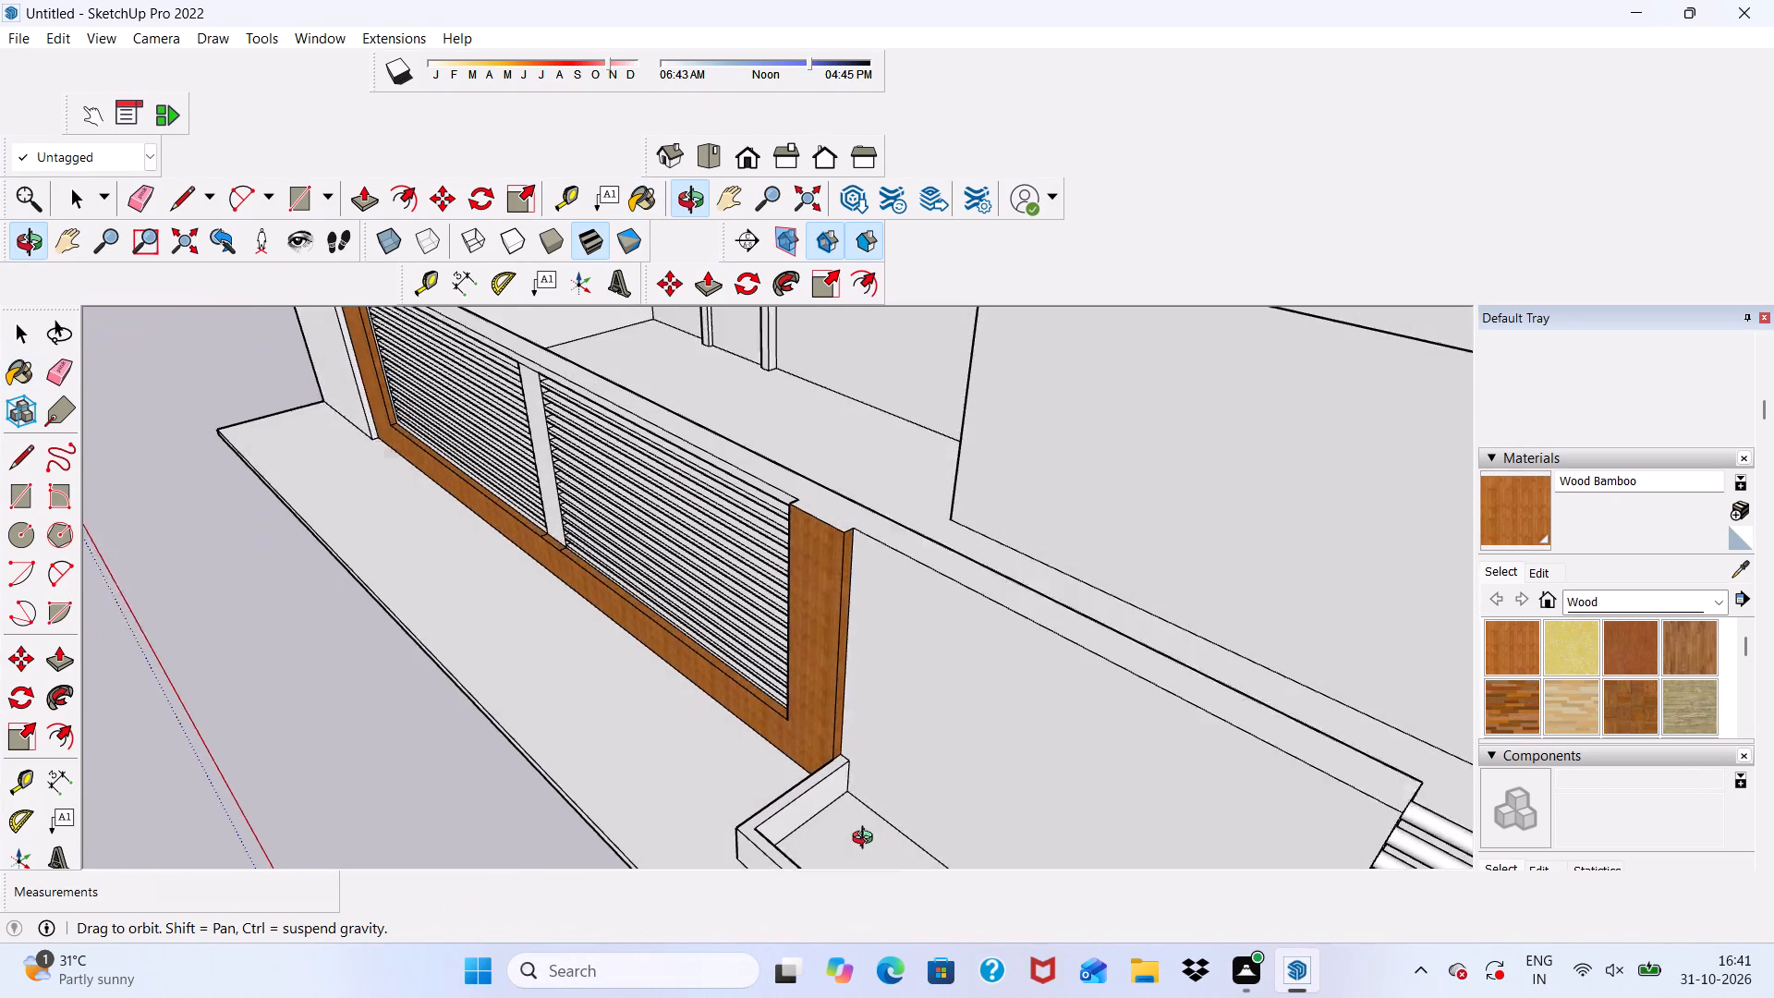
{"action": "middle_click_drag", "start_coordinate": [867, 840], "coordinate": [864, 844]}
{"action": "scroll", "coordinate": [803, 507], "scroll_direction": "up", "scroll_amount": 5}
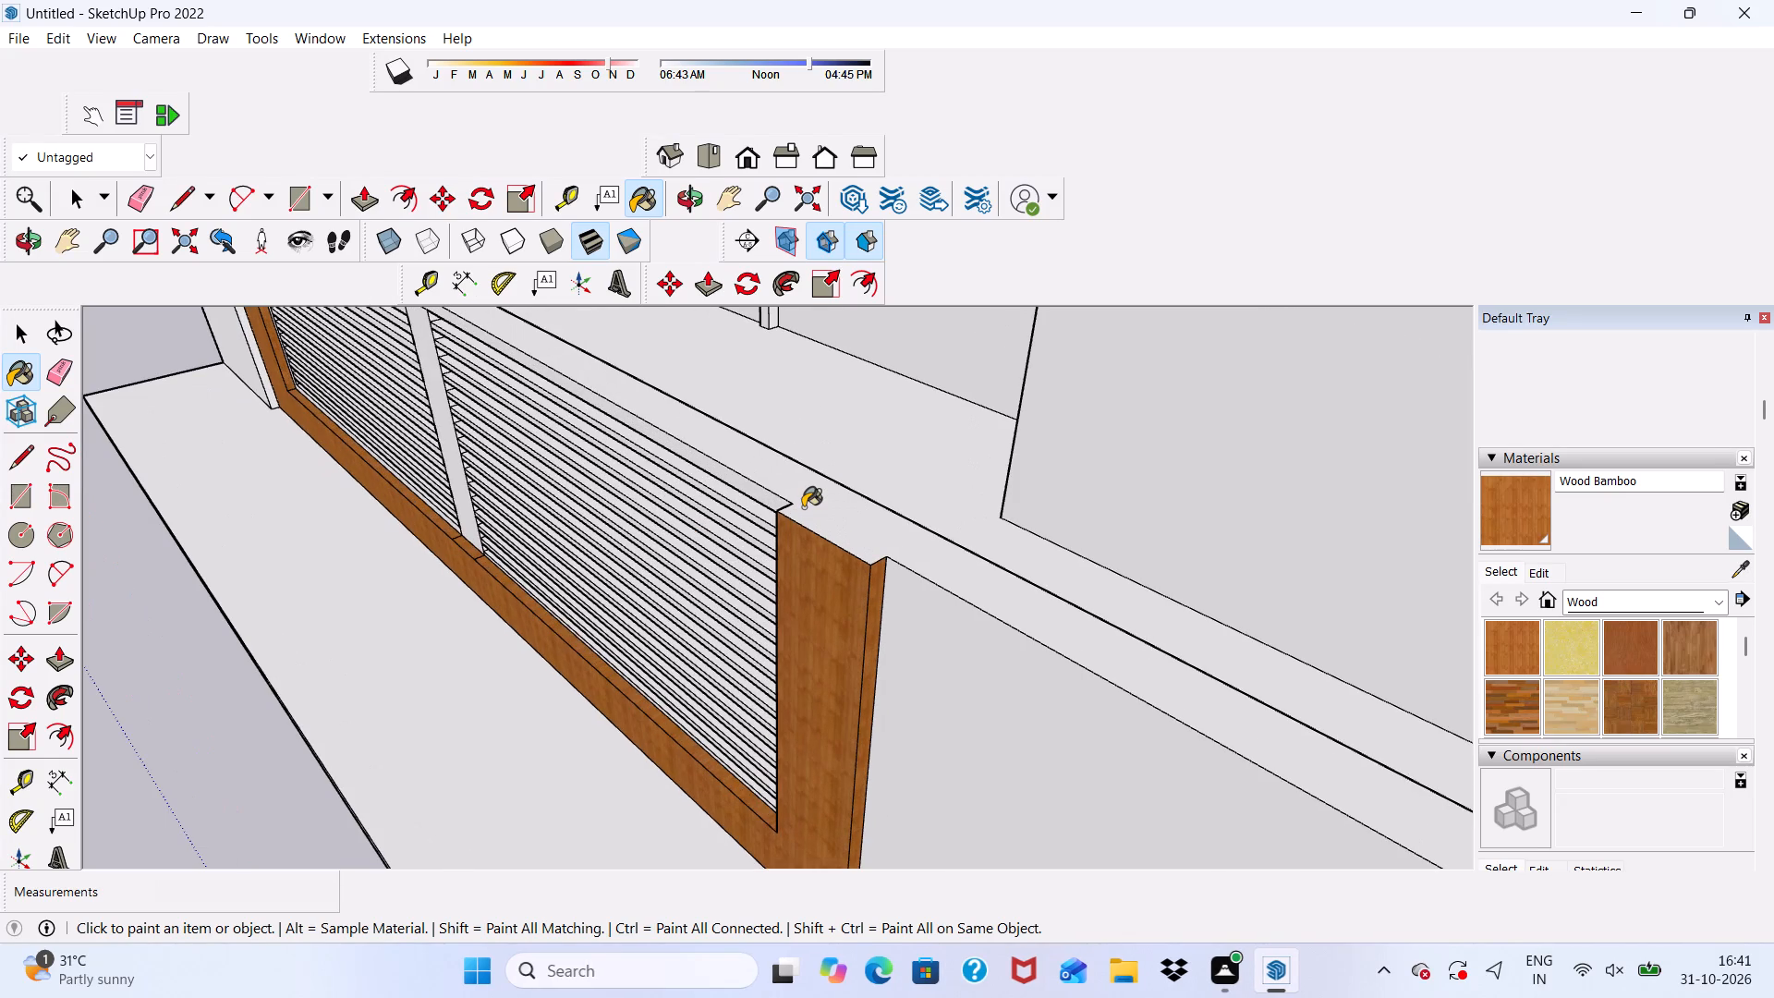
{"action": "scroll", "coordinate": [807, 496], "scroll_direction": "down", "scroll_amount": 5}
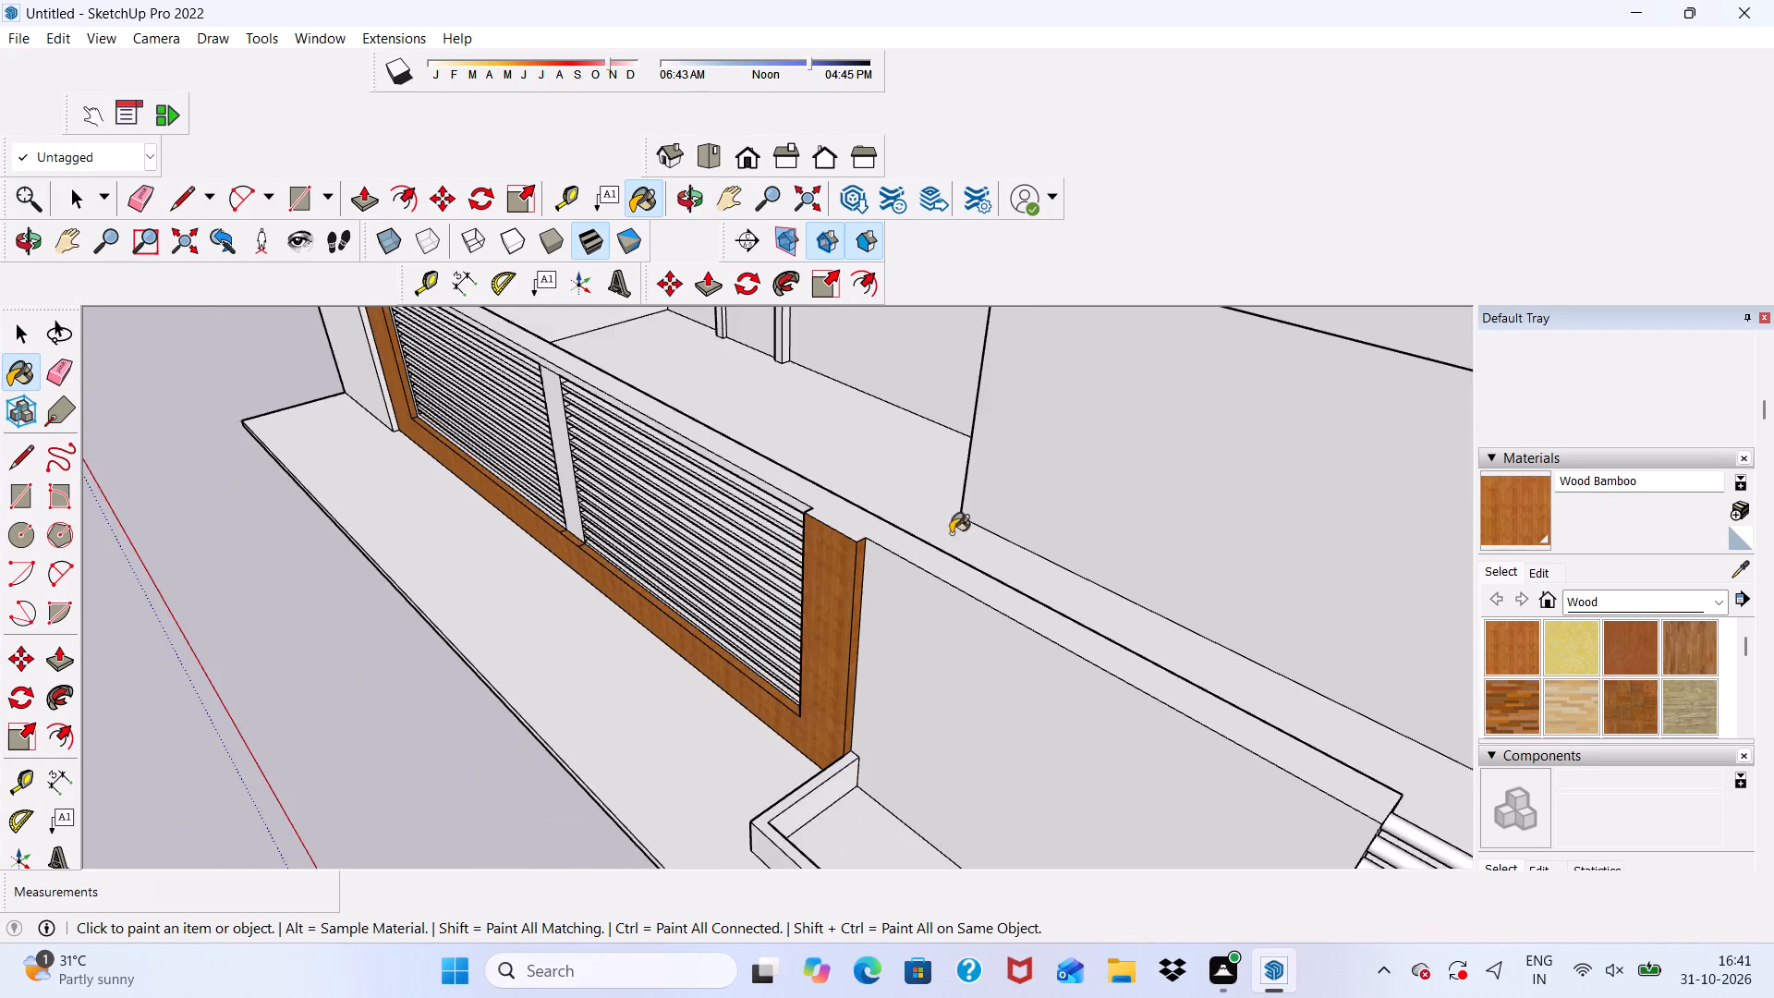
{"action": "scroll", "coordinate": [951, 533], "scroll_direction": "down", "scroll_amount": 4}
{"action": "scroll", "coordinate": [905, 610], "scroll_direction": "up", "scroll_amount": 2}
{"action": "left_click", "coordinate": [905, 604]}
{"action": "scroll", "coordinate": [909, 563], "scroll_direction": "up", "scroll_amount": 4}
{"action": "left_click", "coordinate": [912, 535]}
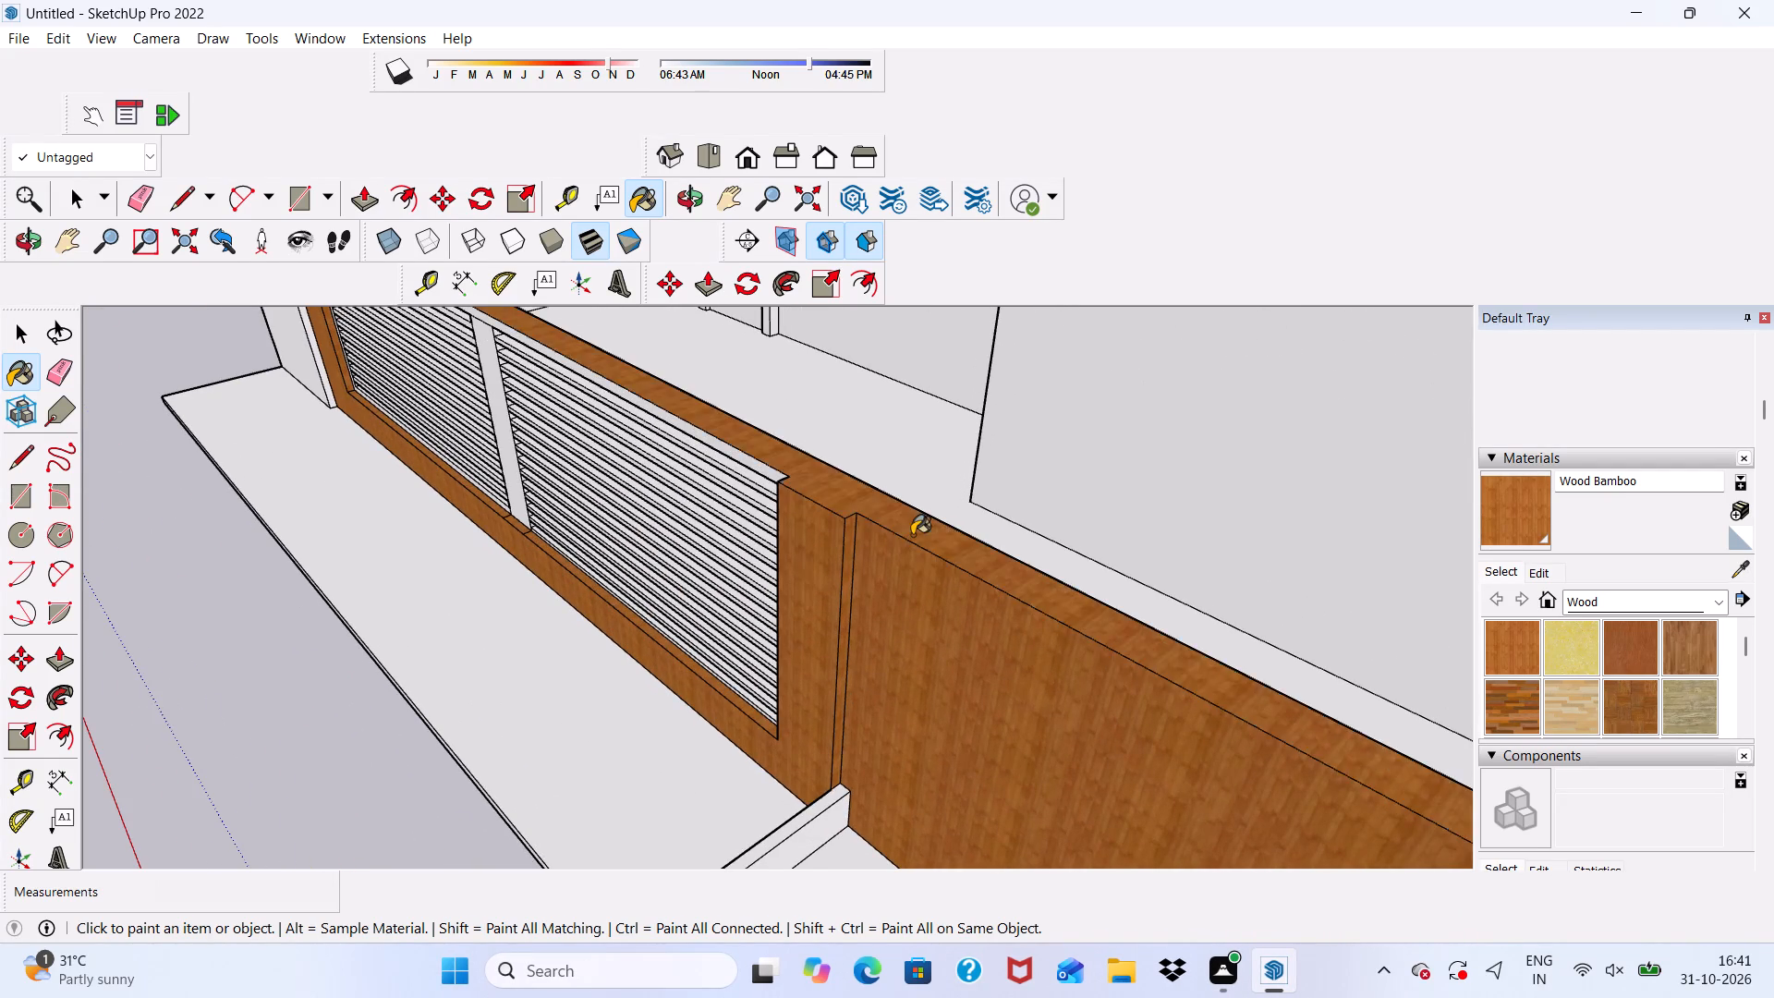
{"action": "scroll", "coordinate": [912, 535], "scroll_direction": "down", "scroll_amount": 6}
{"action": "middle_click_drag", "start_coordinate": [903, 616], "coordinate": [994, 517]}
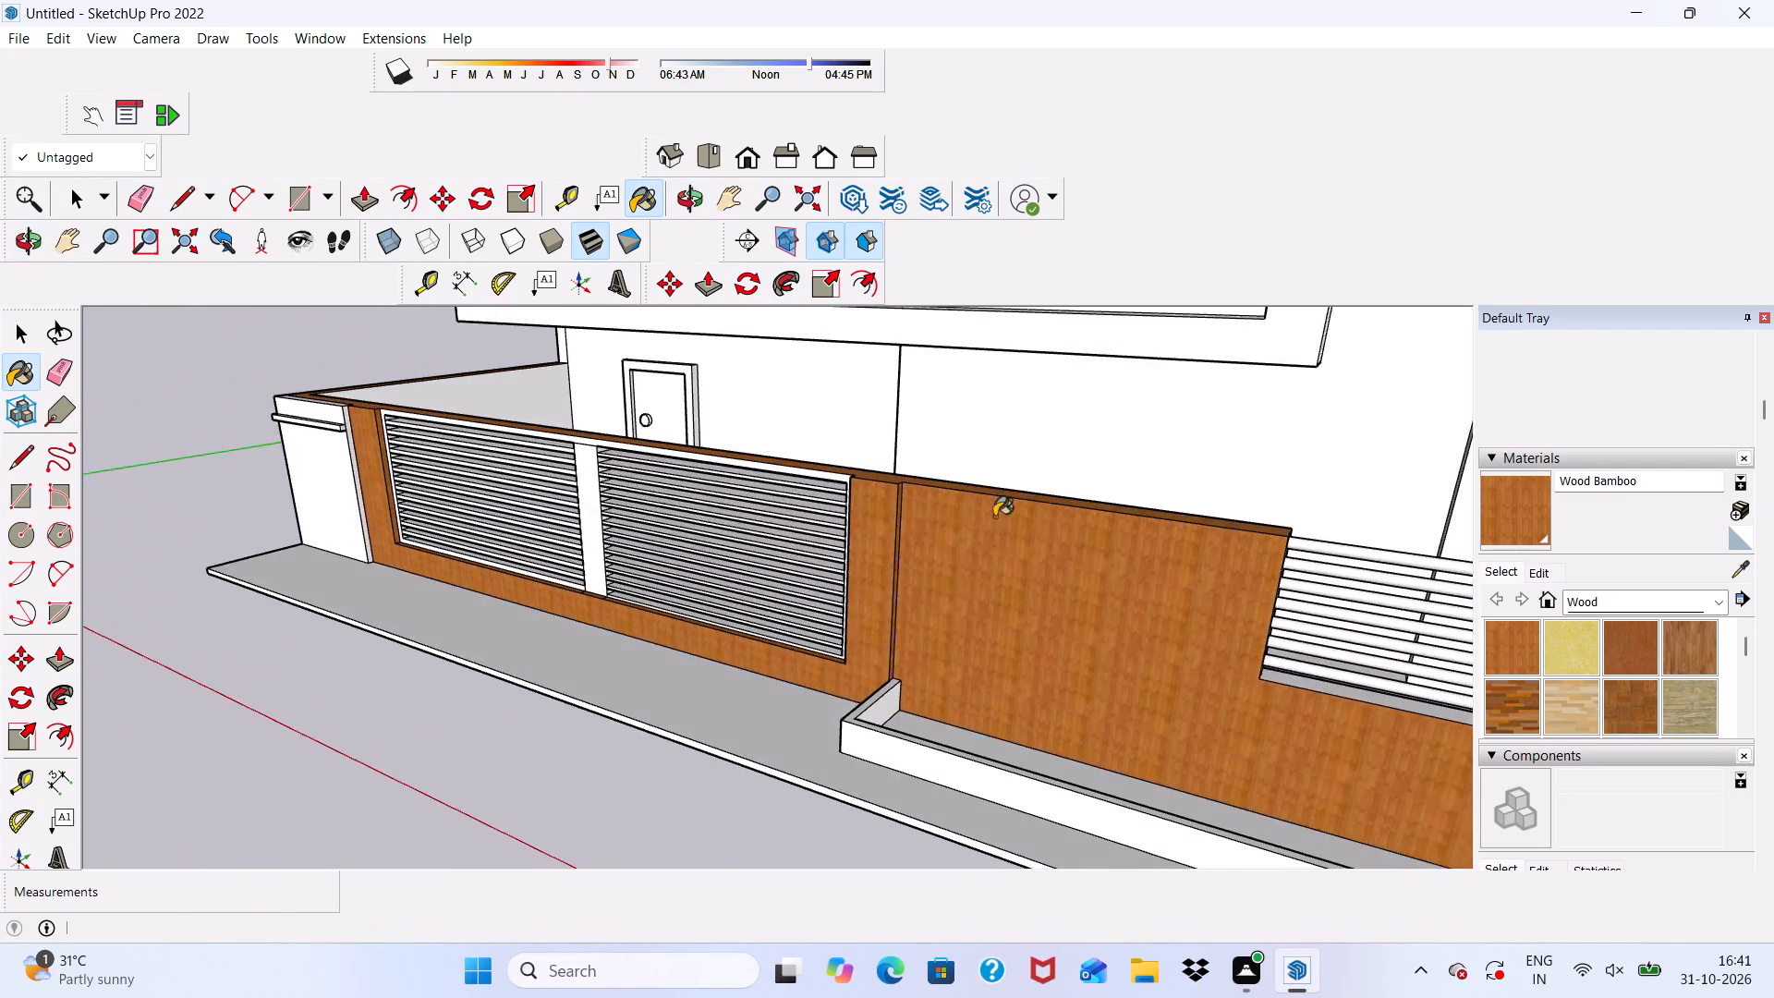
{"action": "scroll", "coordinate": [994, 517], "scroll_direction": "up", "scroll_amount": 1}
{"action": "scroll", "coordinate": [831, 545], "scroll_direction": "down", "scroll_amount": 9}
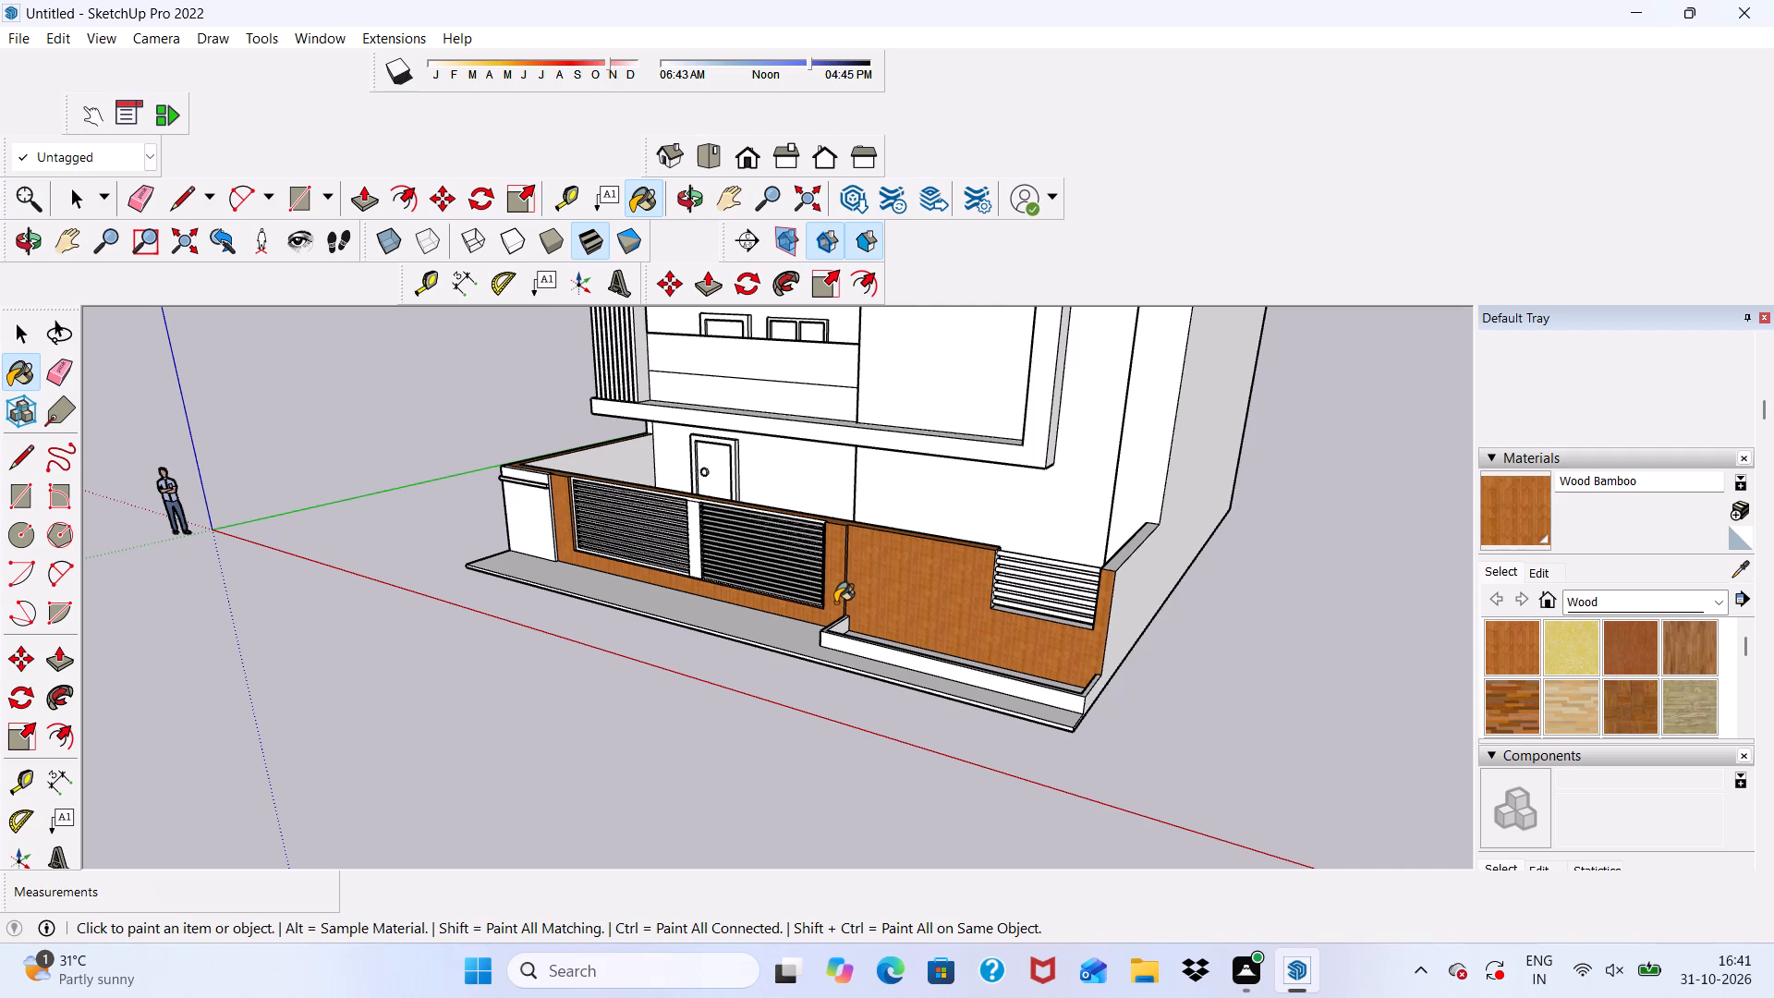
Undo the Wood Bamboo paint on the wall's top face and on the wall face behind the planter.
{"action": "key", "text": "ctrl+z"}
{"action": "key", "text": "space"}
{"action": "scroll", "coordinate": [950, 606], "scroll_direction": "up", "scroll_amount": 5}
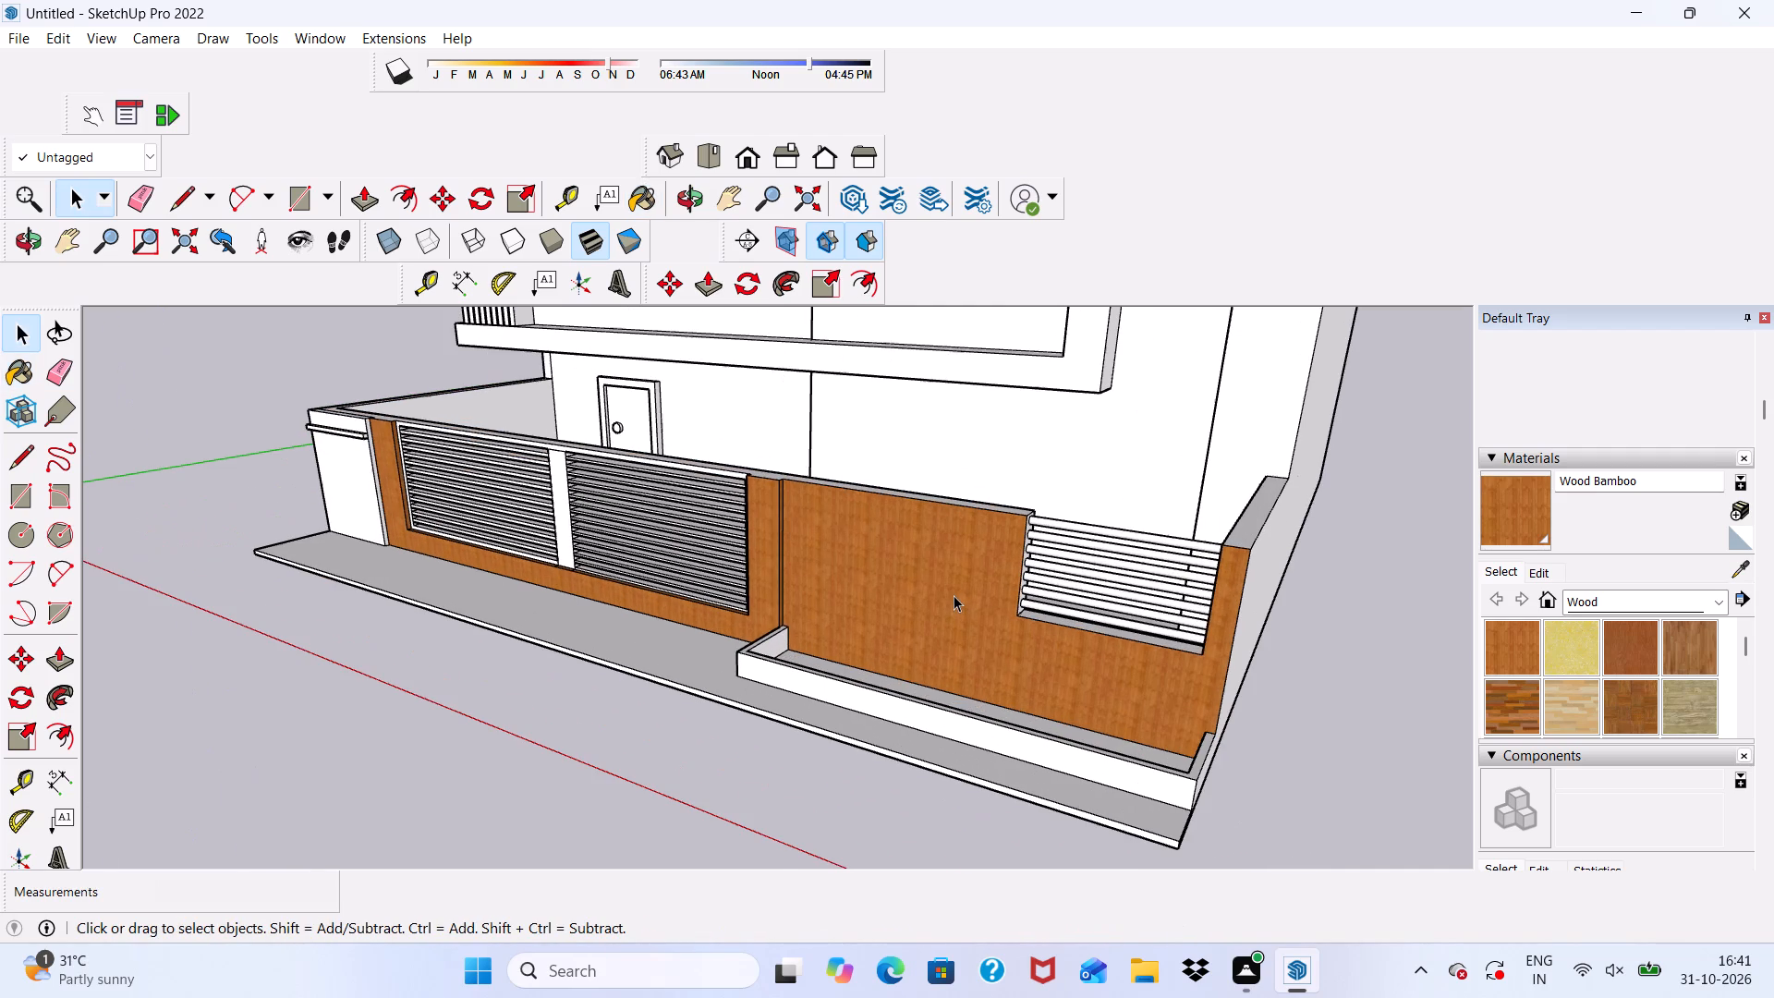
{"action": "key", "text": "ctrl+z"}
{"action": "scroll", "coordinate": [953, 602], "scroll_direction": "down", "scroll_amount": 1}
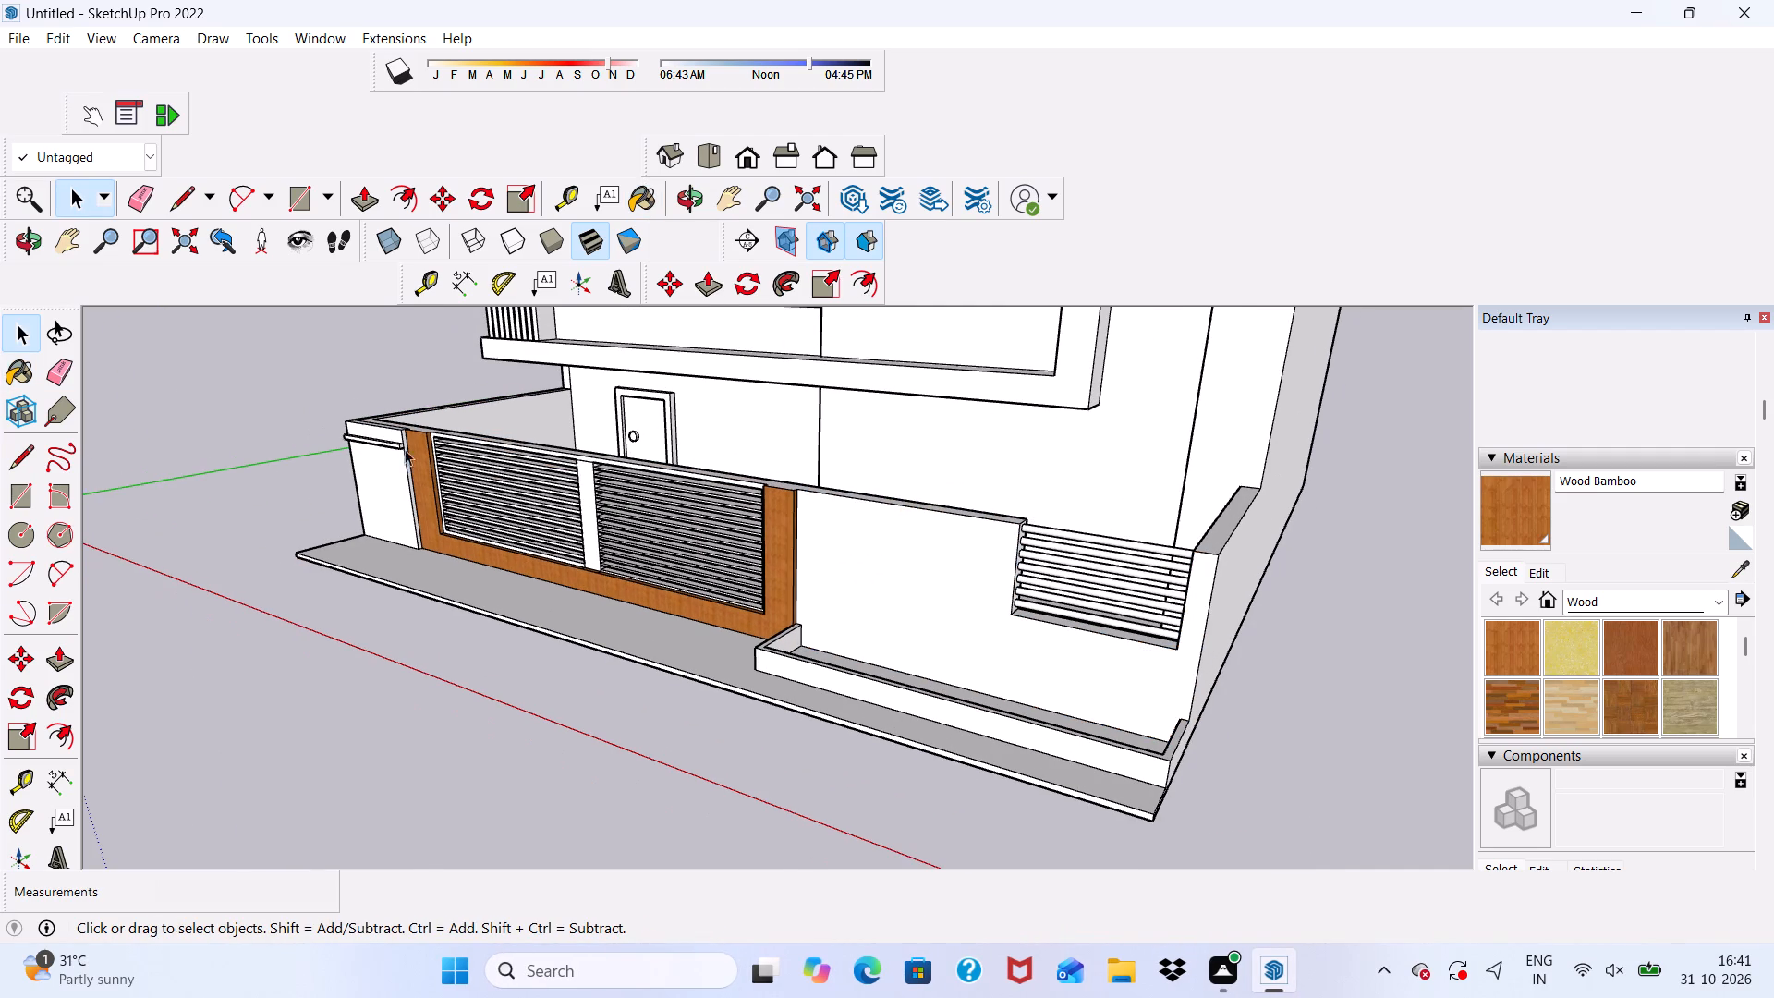
Draw a rectangle about 9' 5 1/4" by 7' on the wall behind the planter, between the gate surround and the slatted opening.
{"action": "left_click", "coordinate": [291, 205]}
{"action": "scroll", "coordinate": [995, 653], "scroll_direction": "up", "scroll_amount": 5}
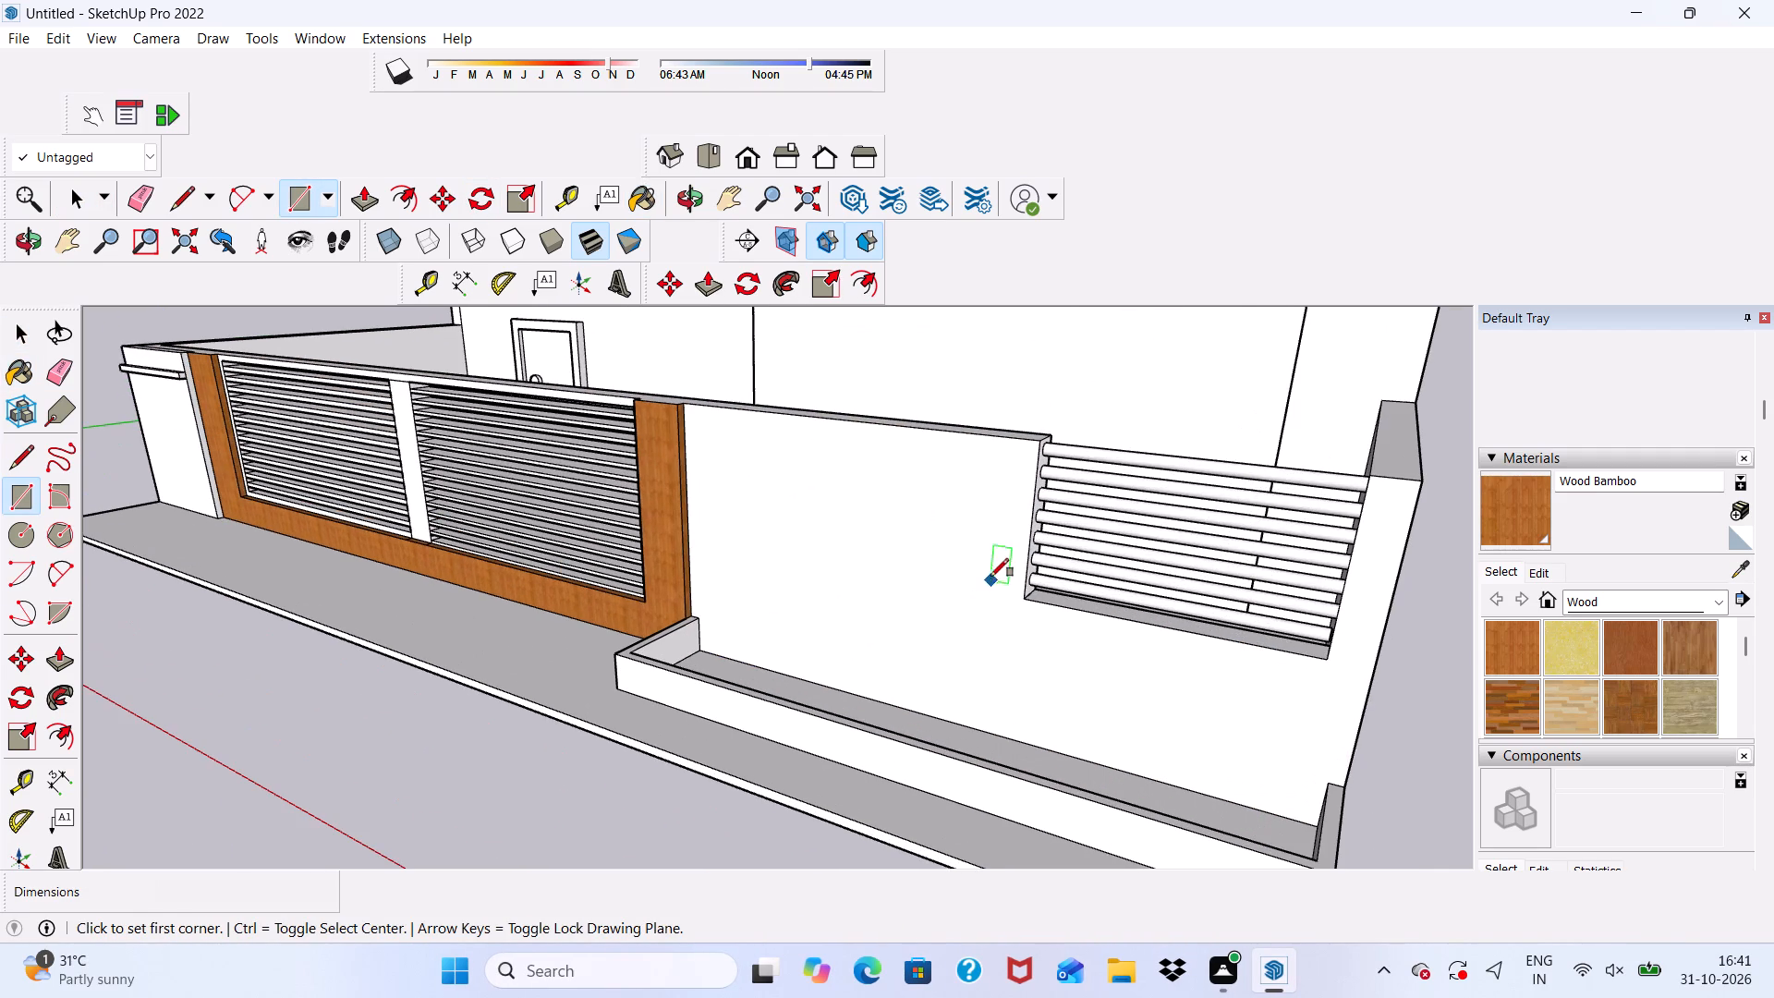
{"action": "scroll", "coordinate": [671, 415], "scroll_direction": "up", "scroll_amount": 4}
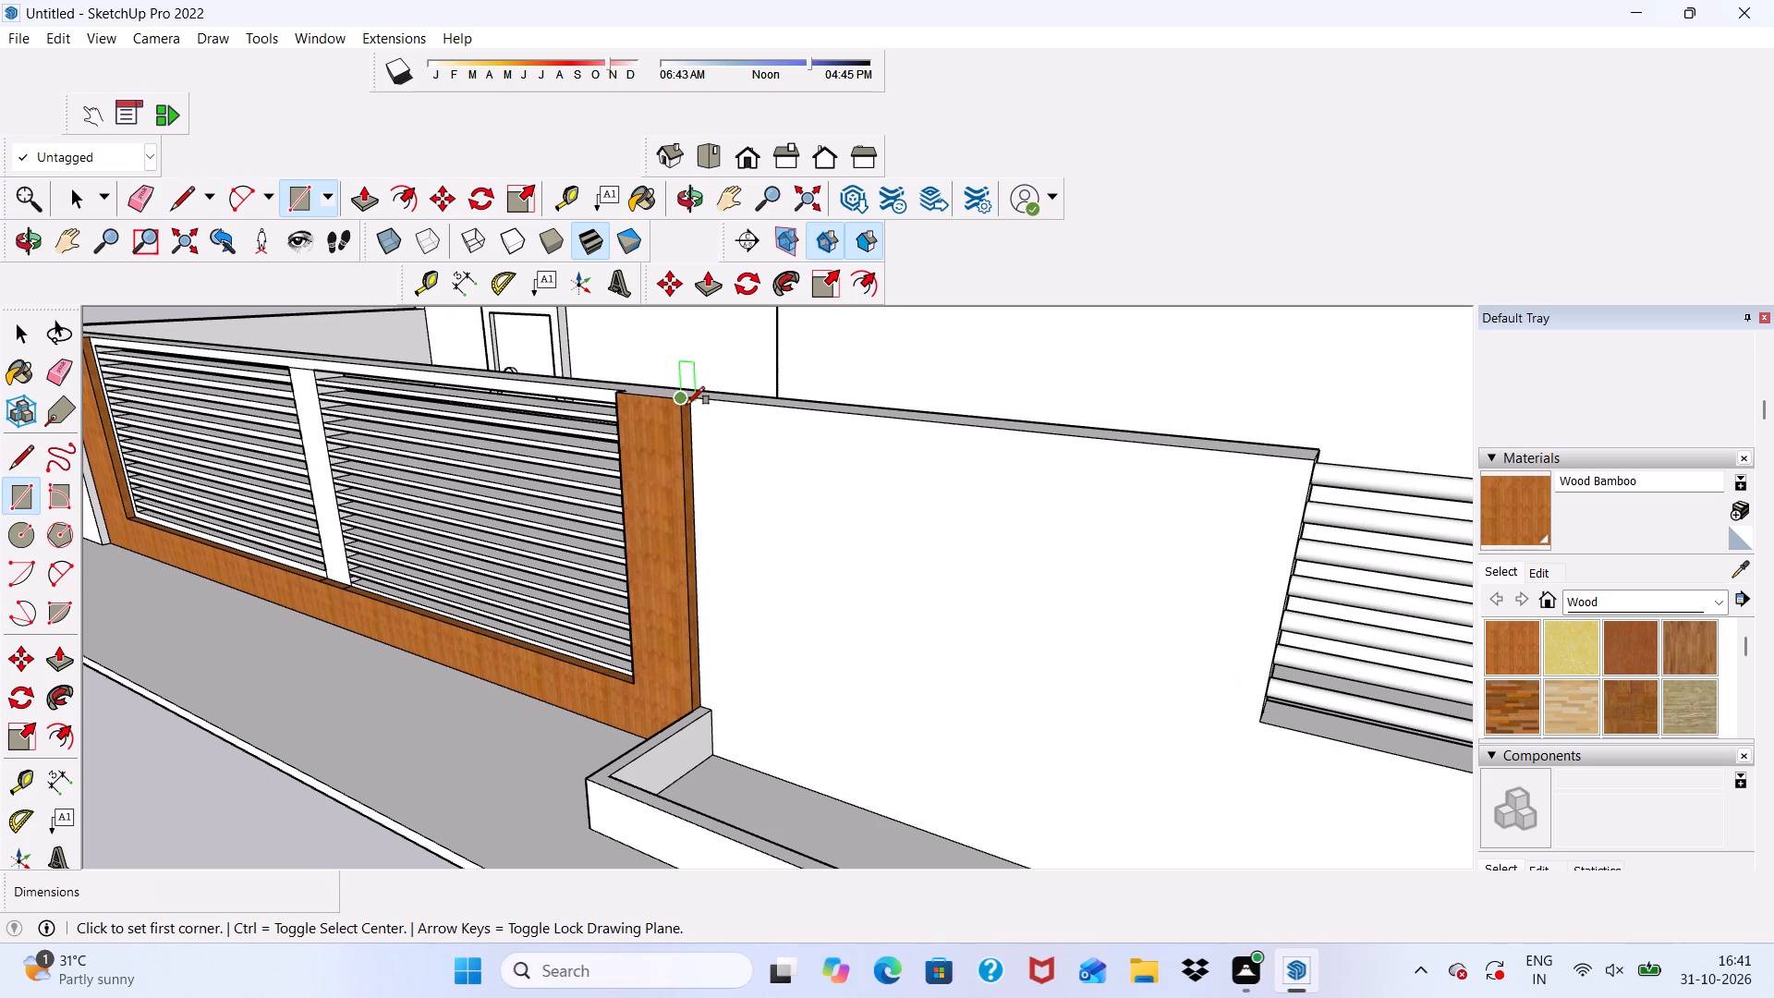
{"action": "scroll", "coordinate": [698, 396], "scroll_direction": "up", "scroll_amount": 14}
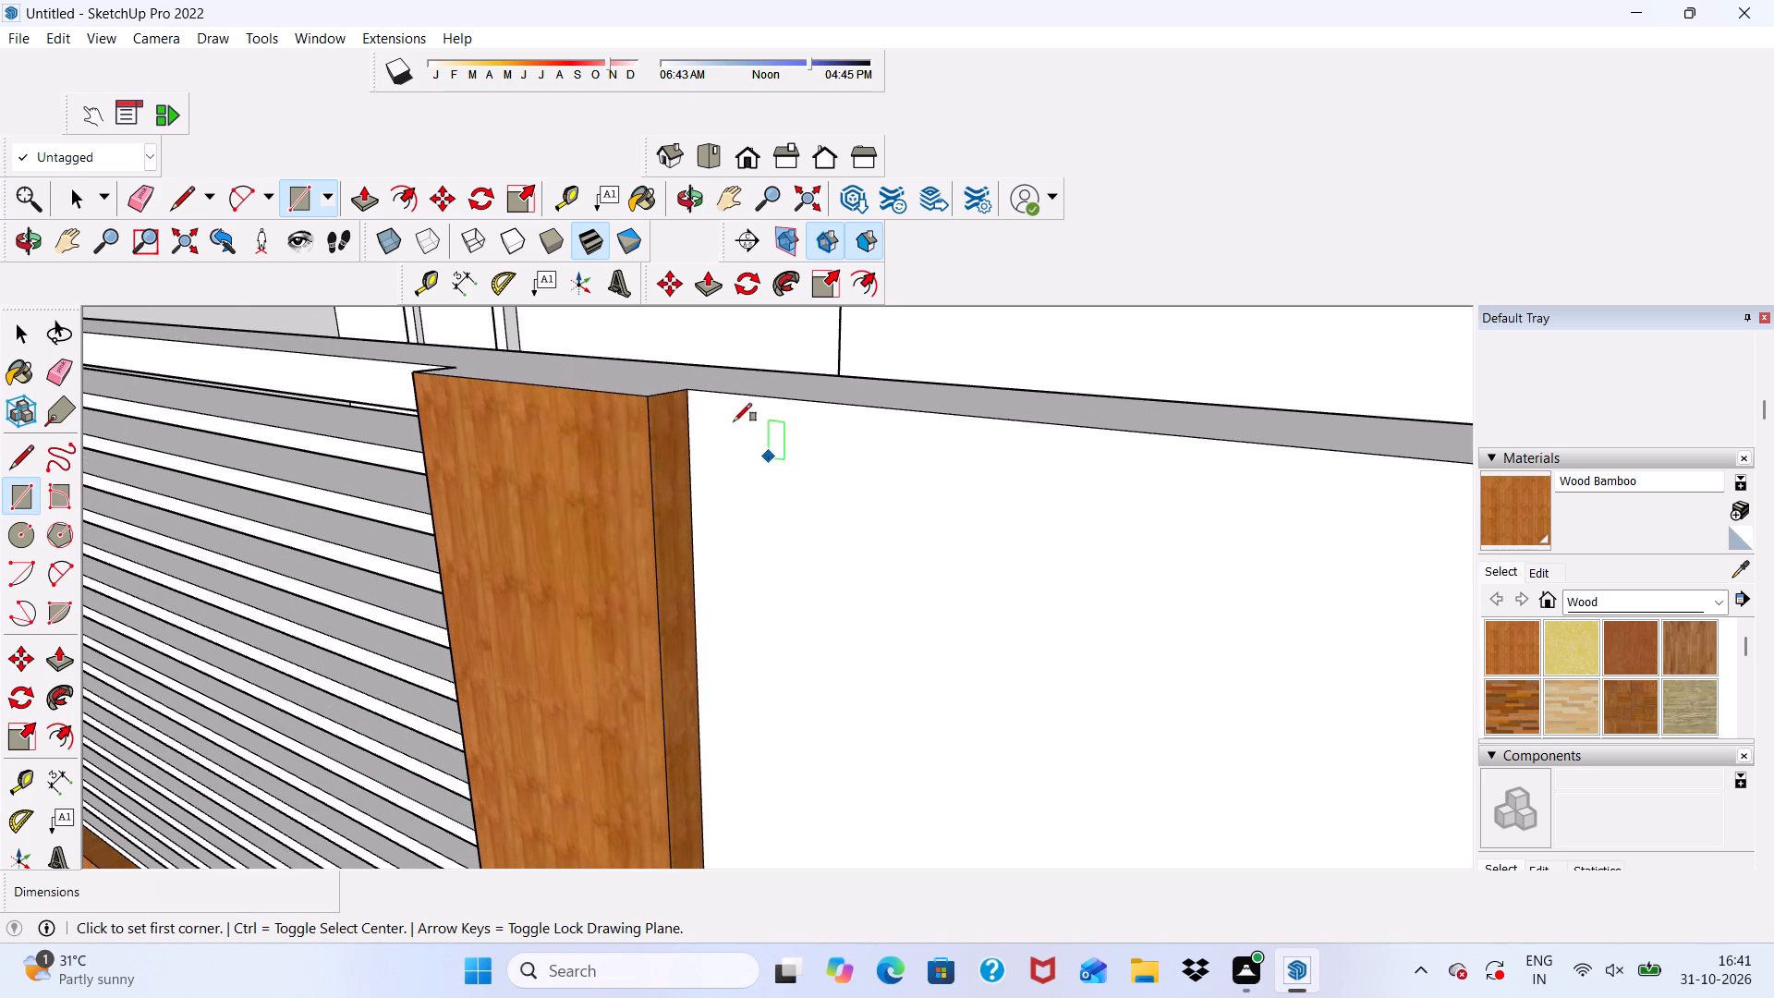
{"action": "left_click", "coordinate": [688, 394]}
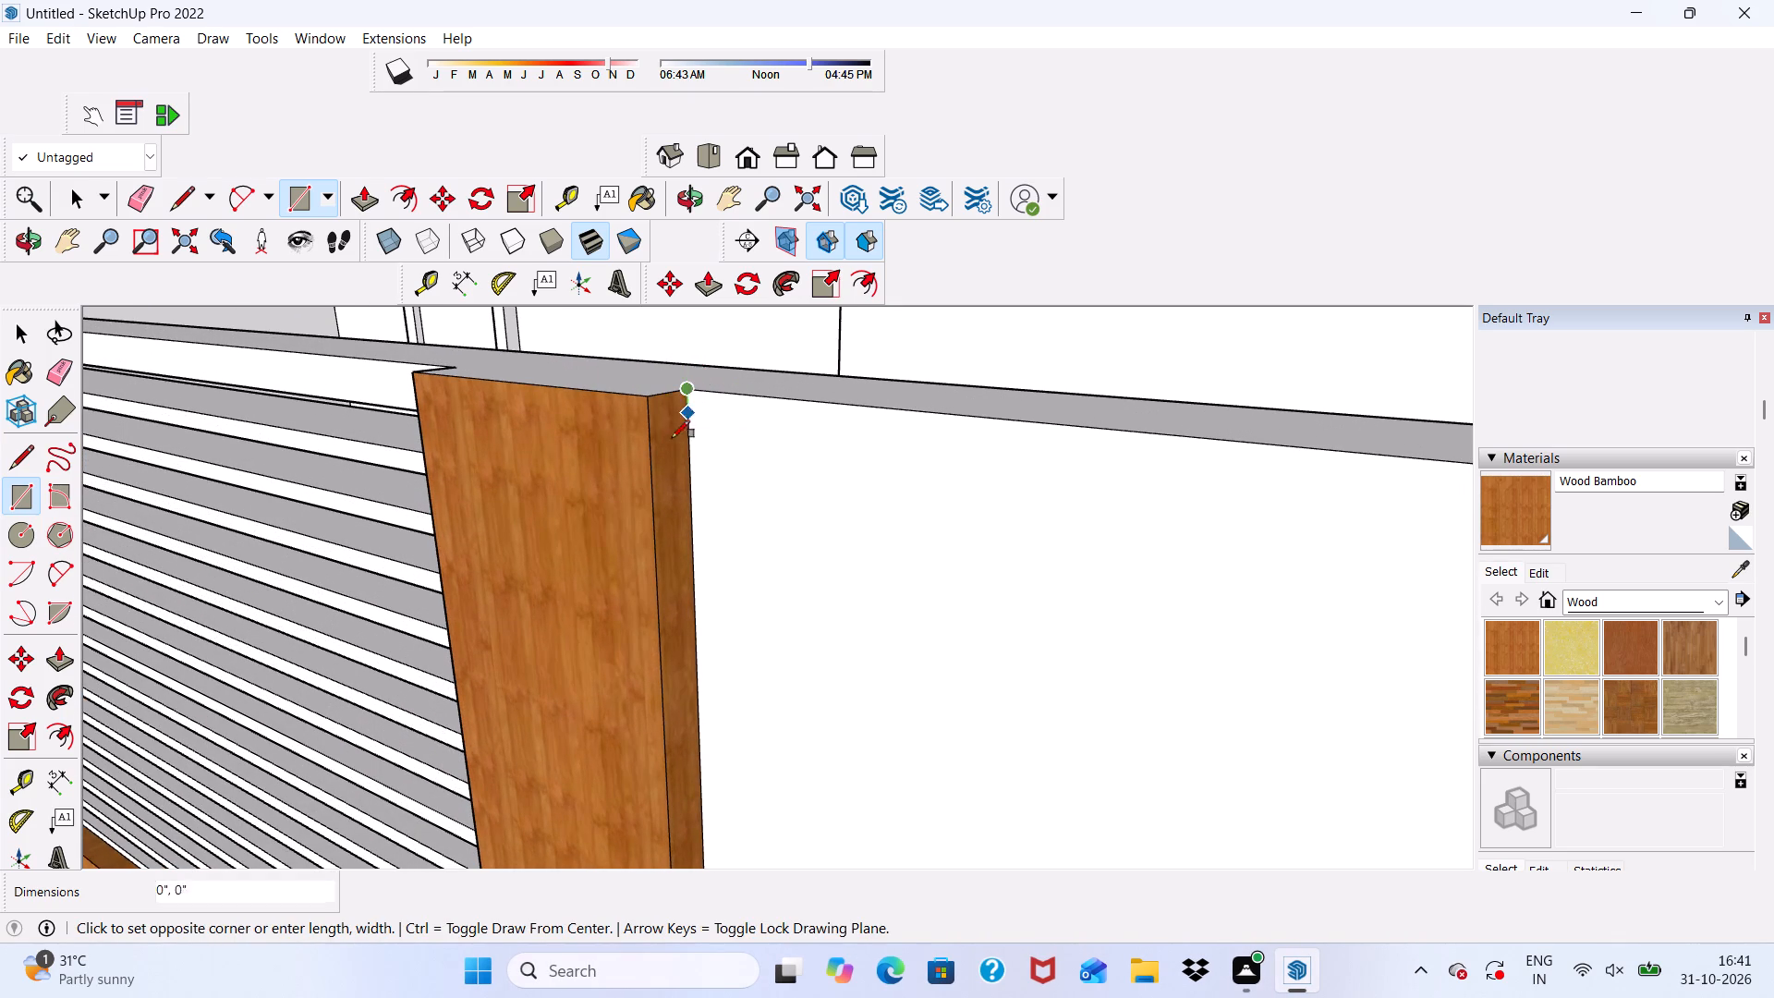
{"action": "scroll", "coordinate": [672, 443], "scroll_direction": "down", "scroll_amount": 6}
{"action": "scroll", "coordinate": [765, 409], "scroll_direction": "down", "scroll_amount": 6}
{"action": "scroll", "coordinate": [809, 338], "scroll_direction": "down", "scroll_amount": 5}
{"action": "scroll", "coordinate": [920, 557], "scroll_direction": "up", "scroll_amount": 7}
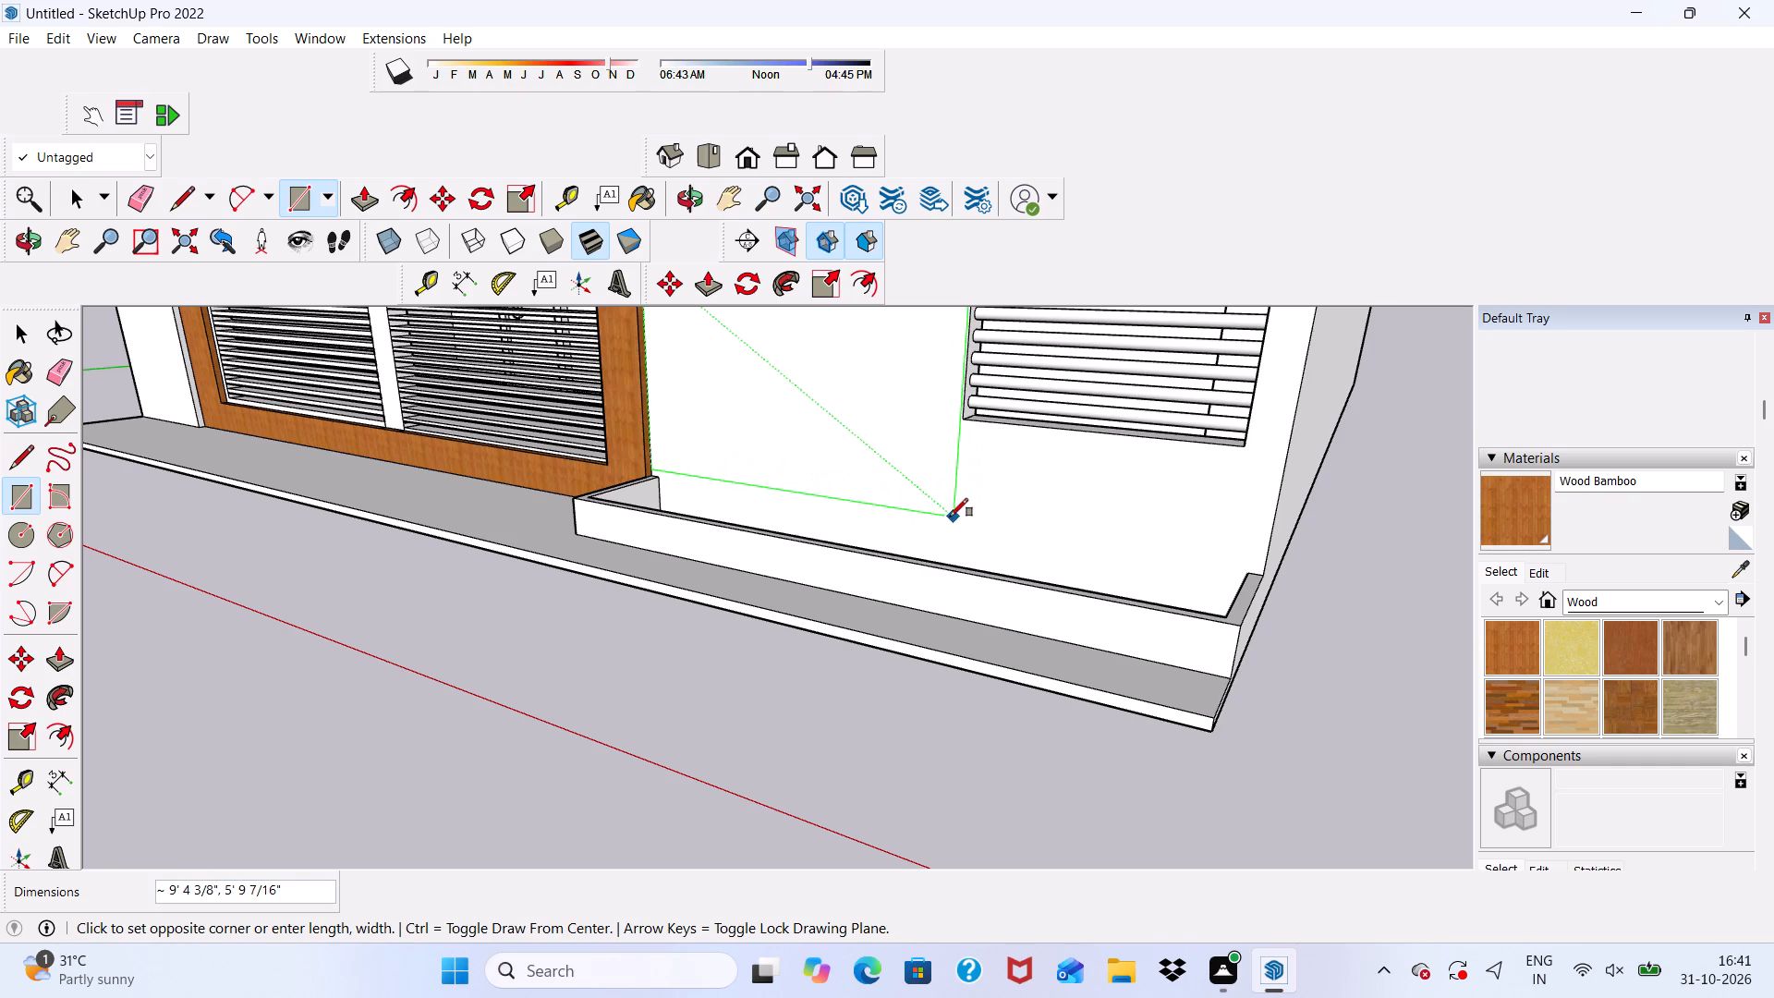
{"action": "scroll", "coordinate": [954, 552], "scroll_direction": "up", "scroll_amount": 3}
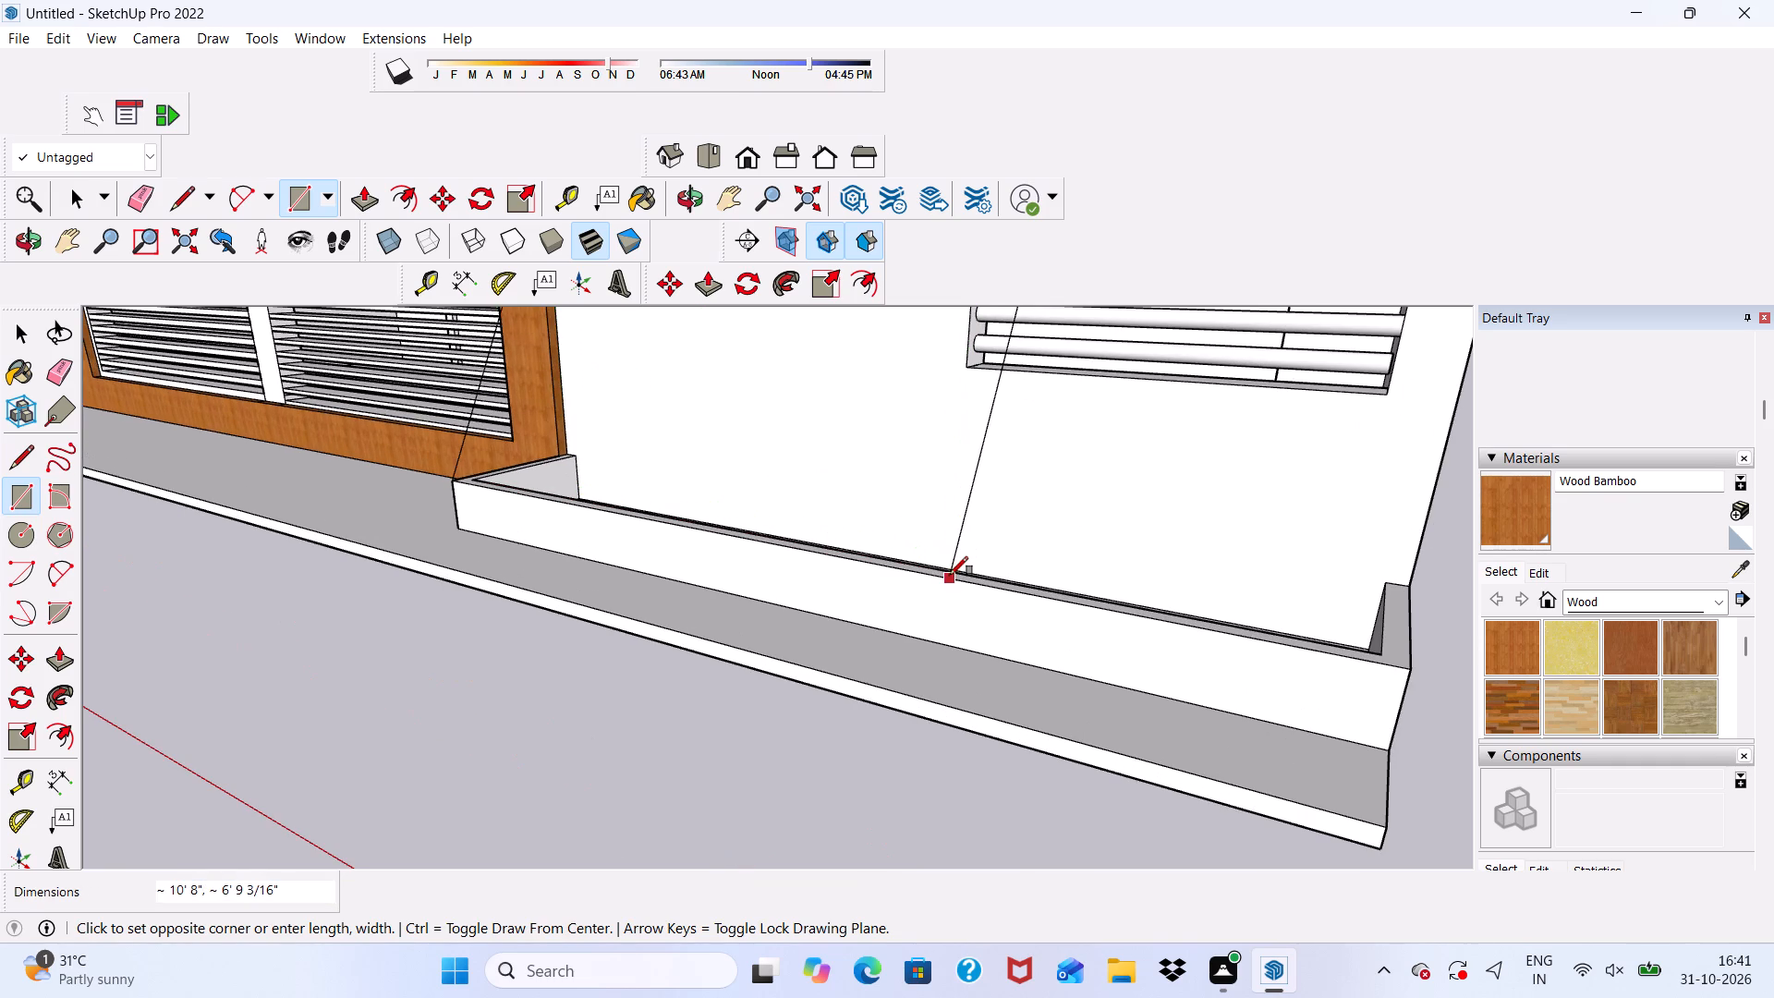
{"action": "middle_click_drag", "start_coordinate": [950, 575], "coordinate": [944, 602]}
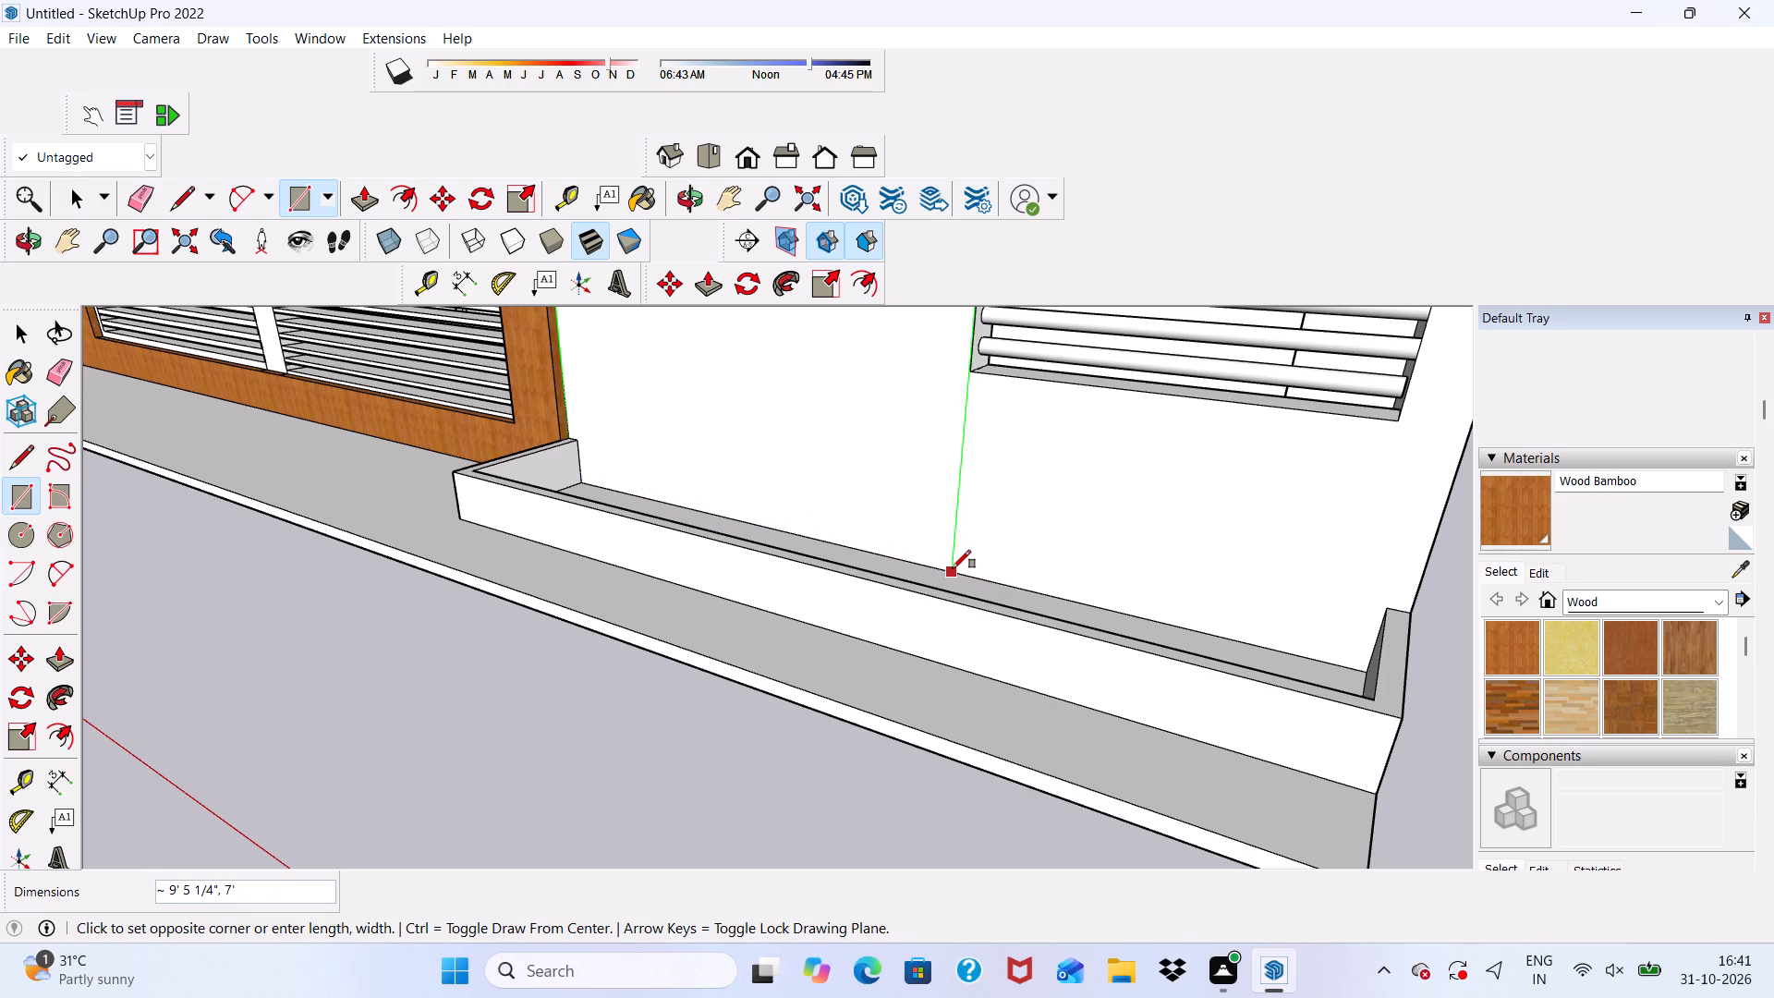
{"action": "left_click", "coordinate": [953, 568]}
{"action": "scroll", "coordinate": [907, 509], "scroll_direction": "down", "scroll_amount": 5}
{"action": "key", "text": "space"}
{"action": "scroll", "coordinate": [884, 560], "scroll_direction": "down", "scroll_amount": 4}
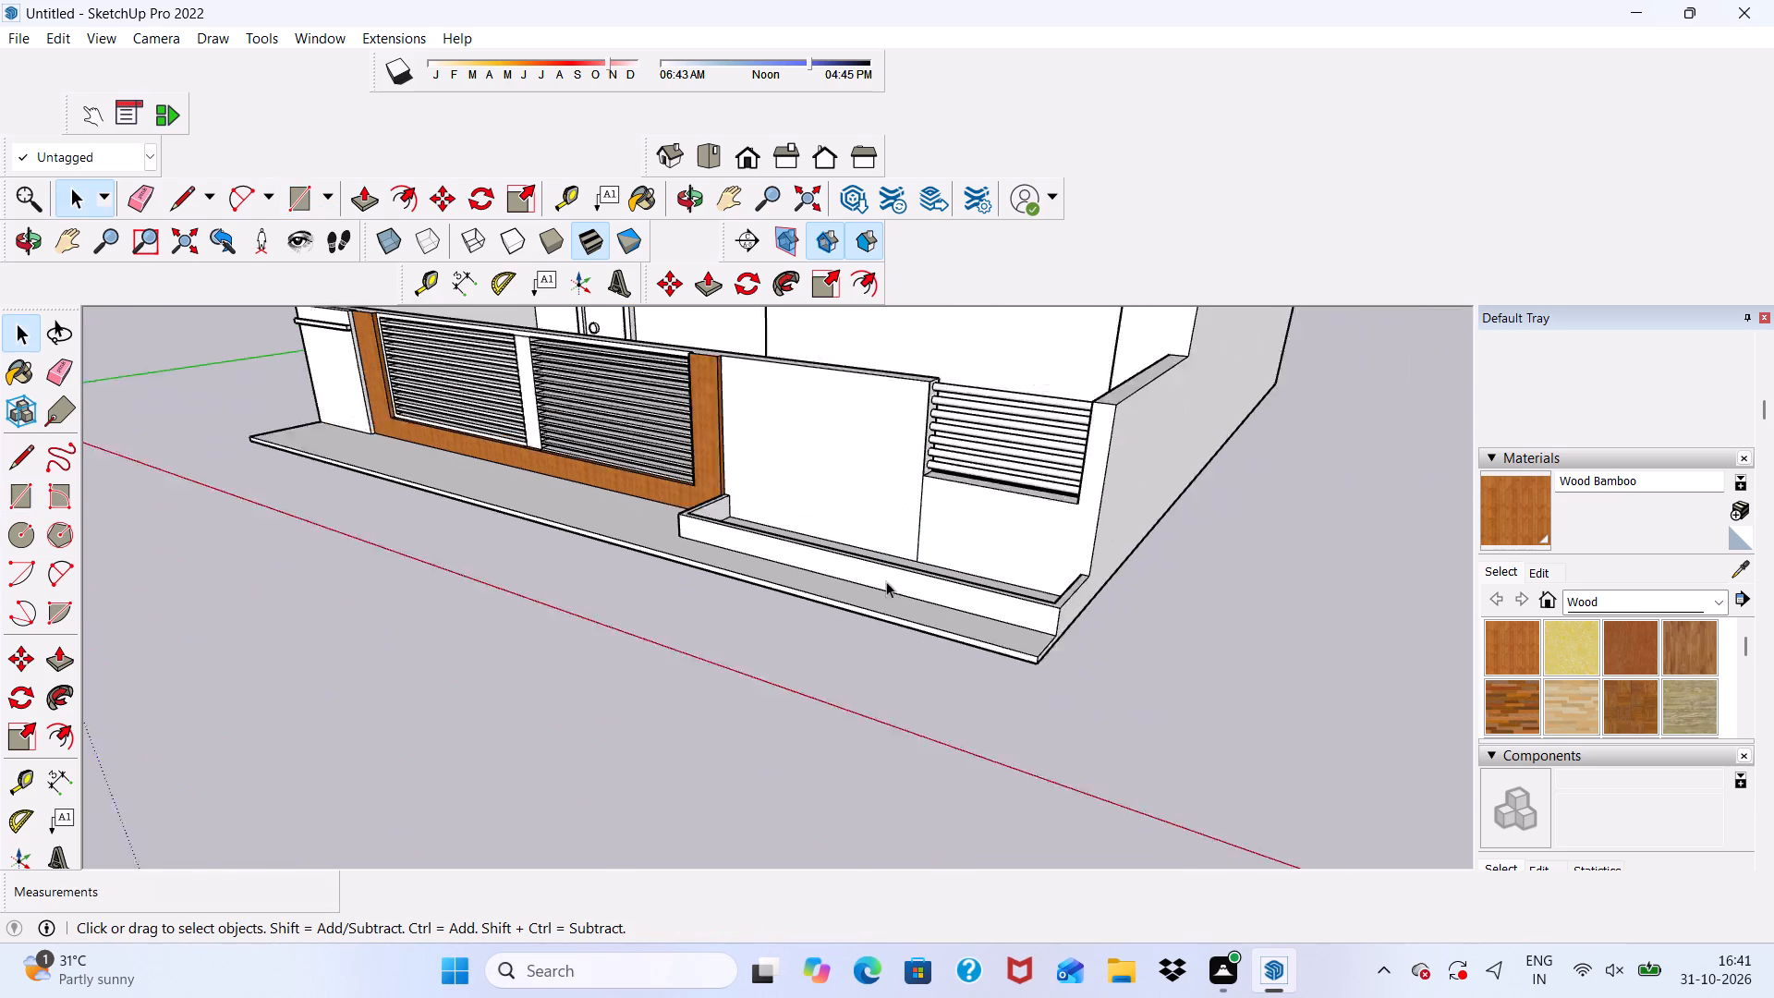
Paint the rectangular wall panel between the gate surround and the slatted opening with Wood Bamboo.
{"action": "scroll", "coordinate": [886, 581], "scroll_direction": "down", "scroll_amount": 2}
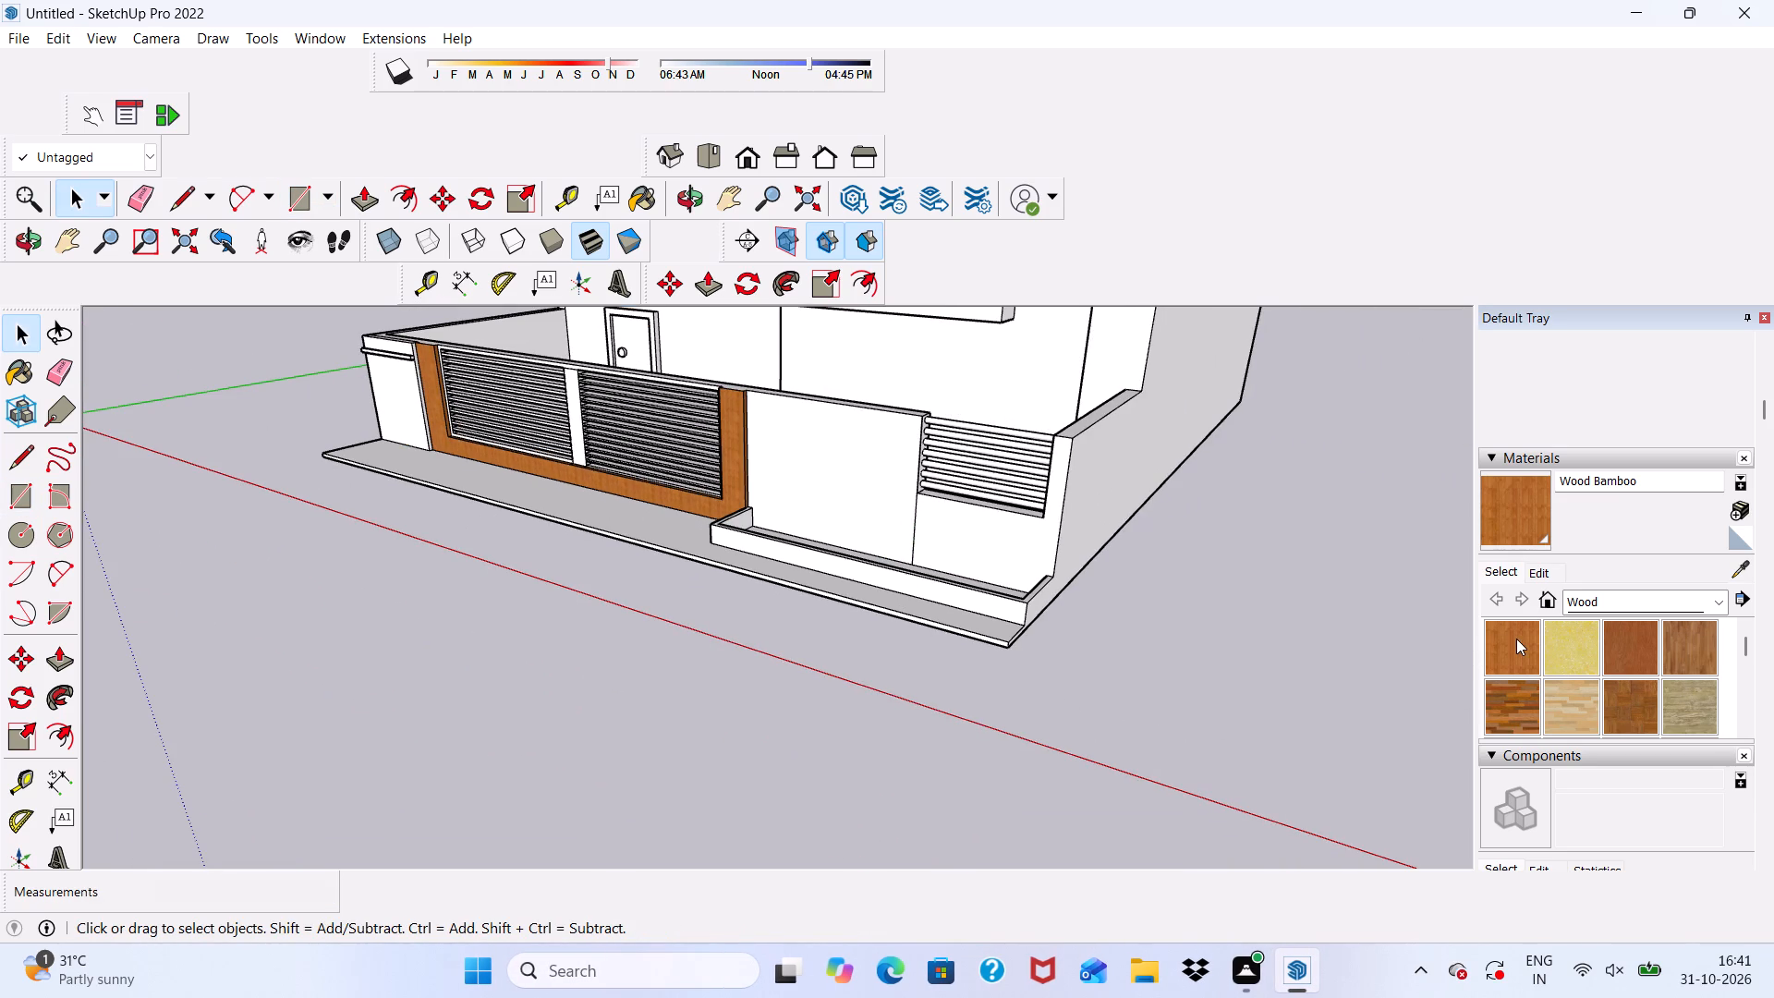
{"action": "left_click", "coordinate": [1516, 639]}
{"action": "scroll", "coordinate": [964, 392], "scroll_direction": "up", "scroll_amount": 4}
{"action": "left_click", "coordinate": [799, 463]}
{"action": "scroll", "coordinate": [799, 463], "scroll_direction": "down", "scroll_amount": 4}
Paint the top face of the front boundary wall with Wood Bamboo.
{"action": "middle_click_drag", "start_coordinate": [791, 442], "coordinate": [793, 456]}
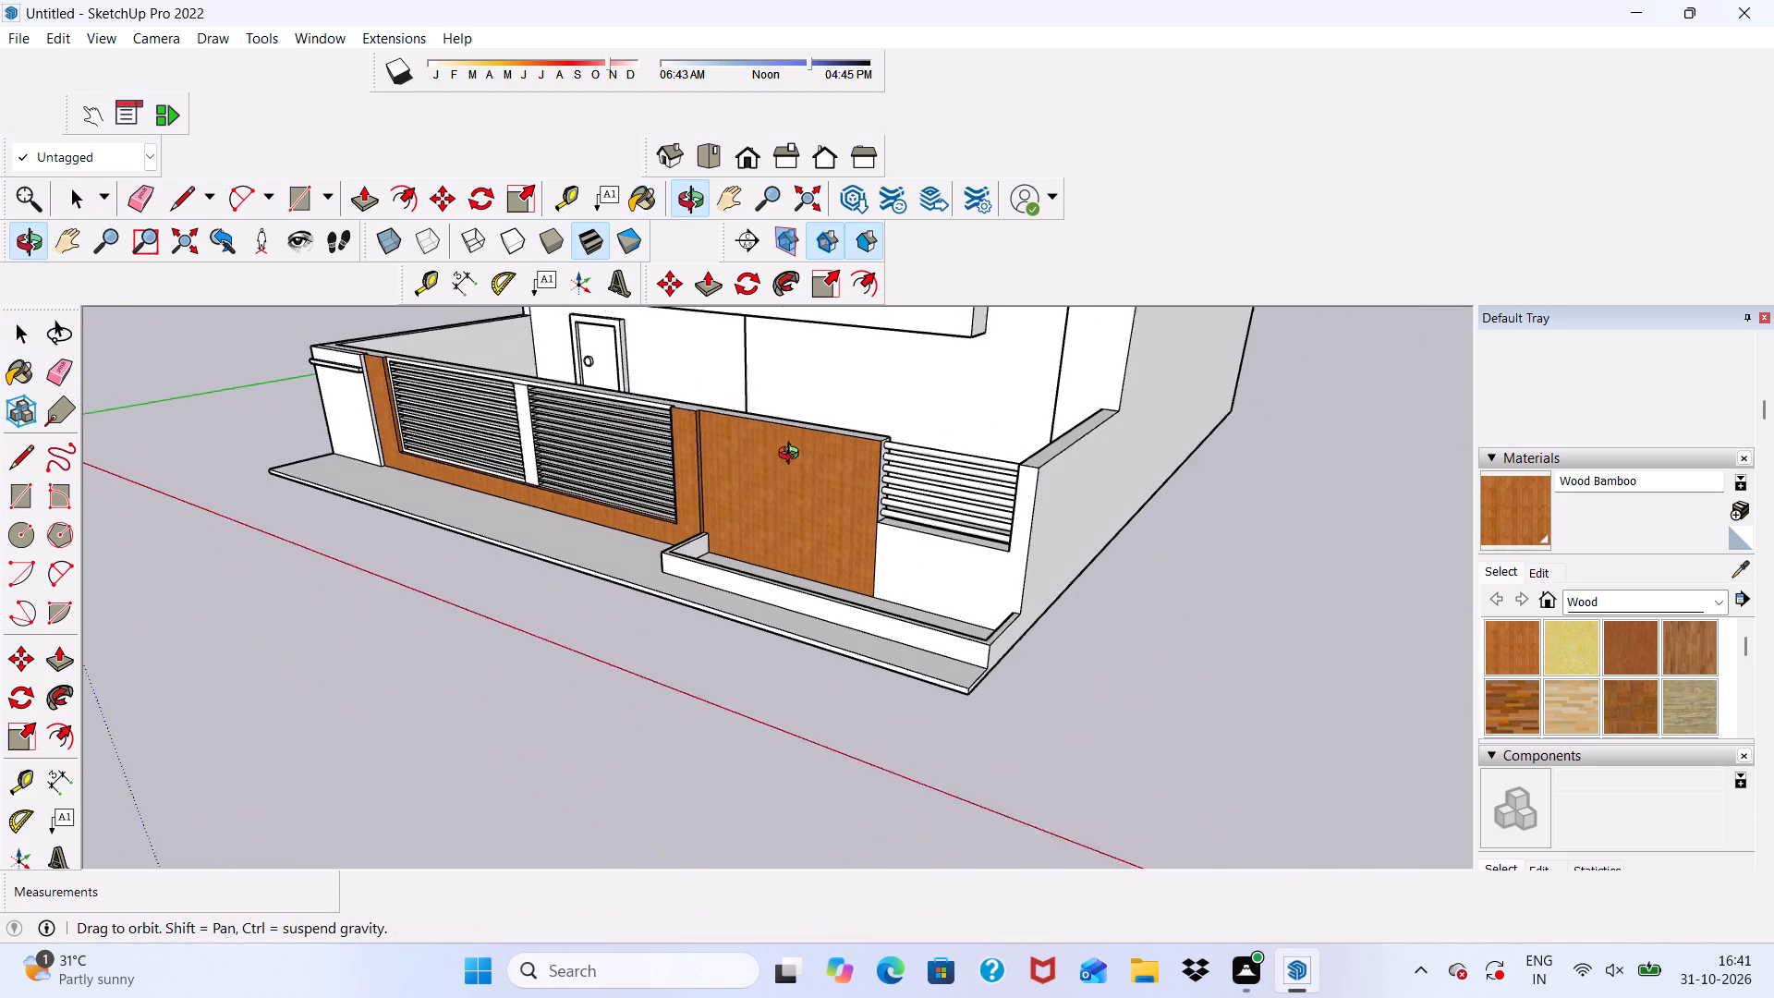
{"action": "middle_click_drag", "start_coordinate": [793, 456], "coordinate": [796, 509]}
{"action": "scroll", "coordinate": [796, 452], "scroll_direction": "up", "scroll_amount": 9}
{"action": "left_click", "coordinate": [796, 452]}
{"action": "scroll", "coordinate": [796, 452], "scroll_direction": "down", "scroll_amount": 5}
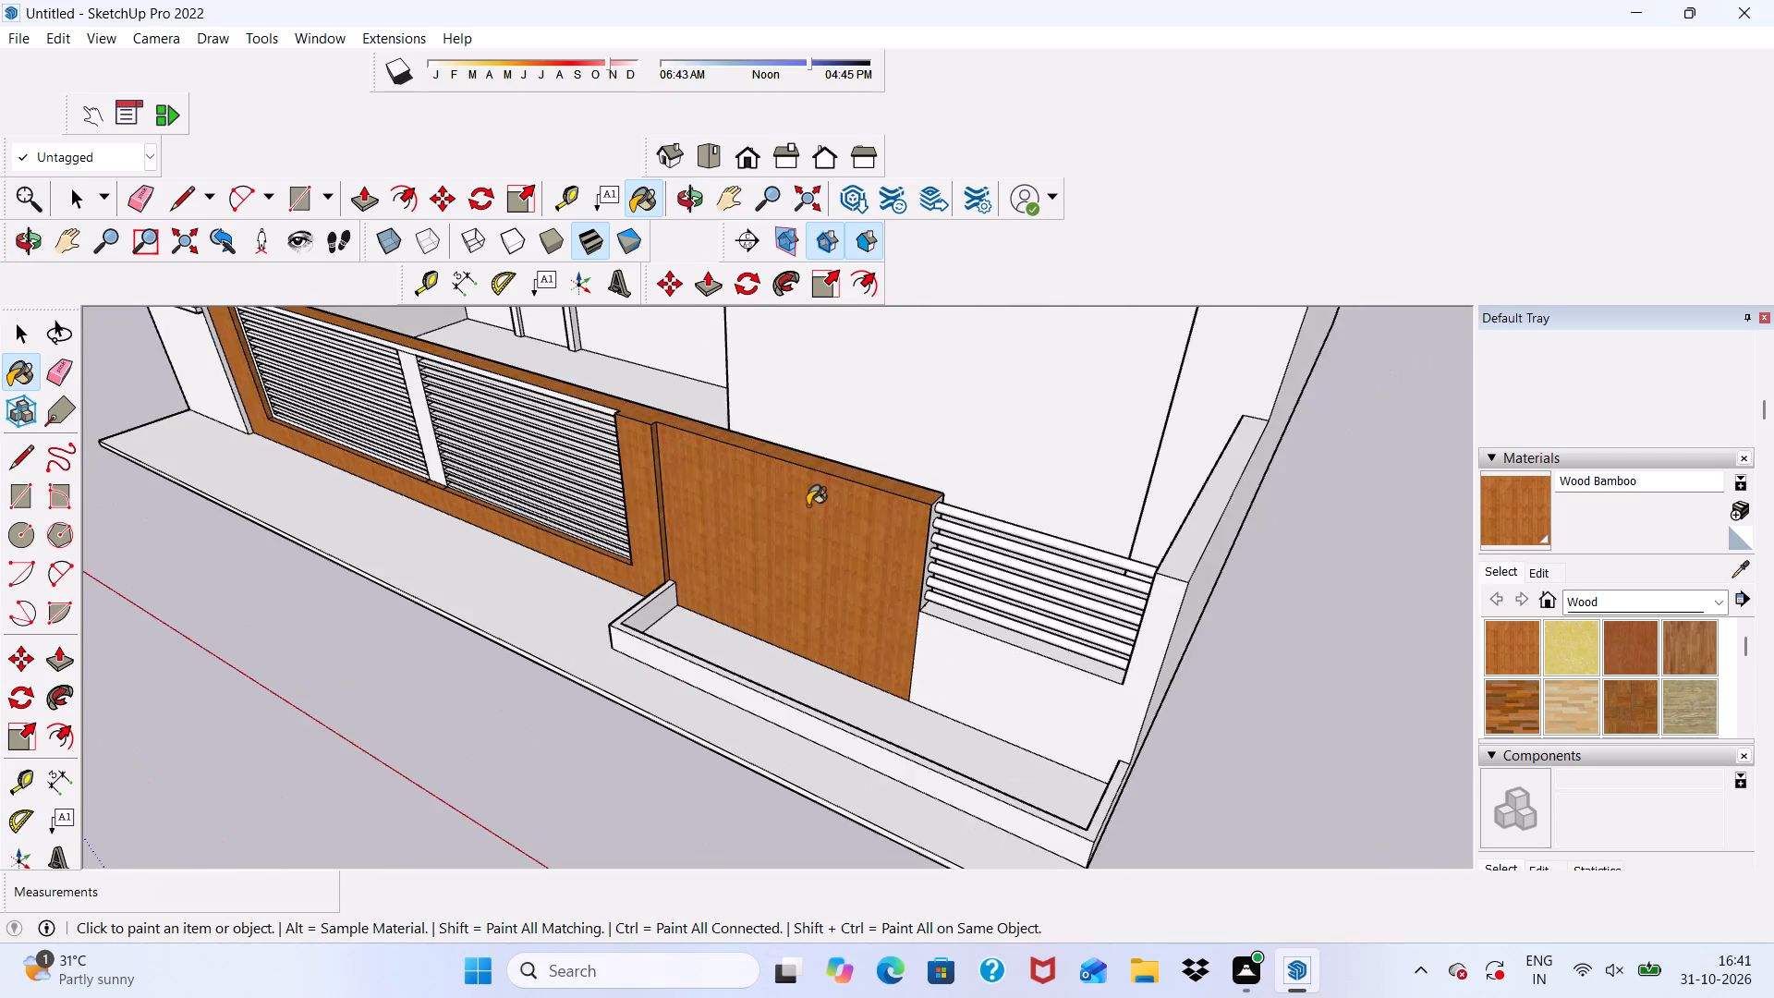
{"action": "scroll", "coordinate": [808, 505], "scroll_direction": "down", "scroll_amount": 6}
{"action": "middle_click_drag", "start_coordinate": [796, 543], "coordinate": [914, 502]}
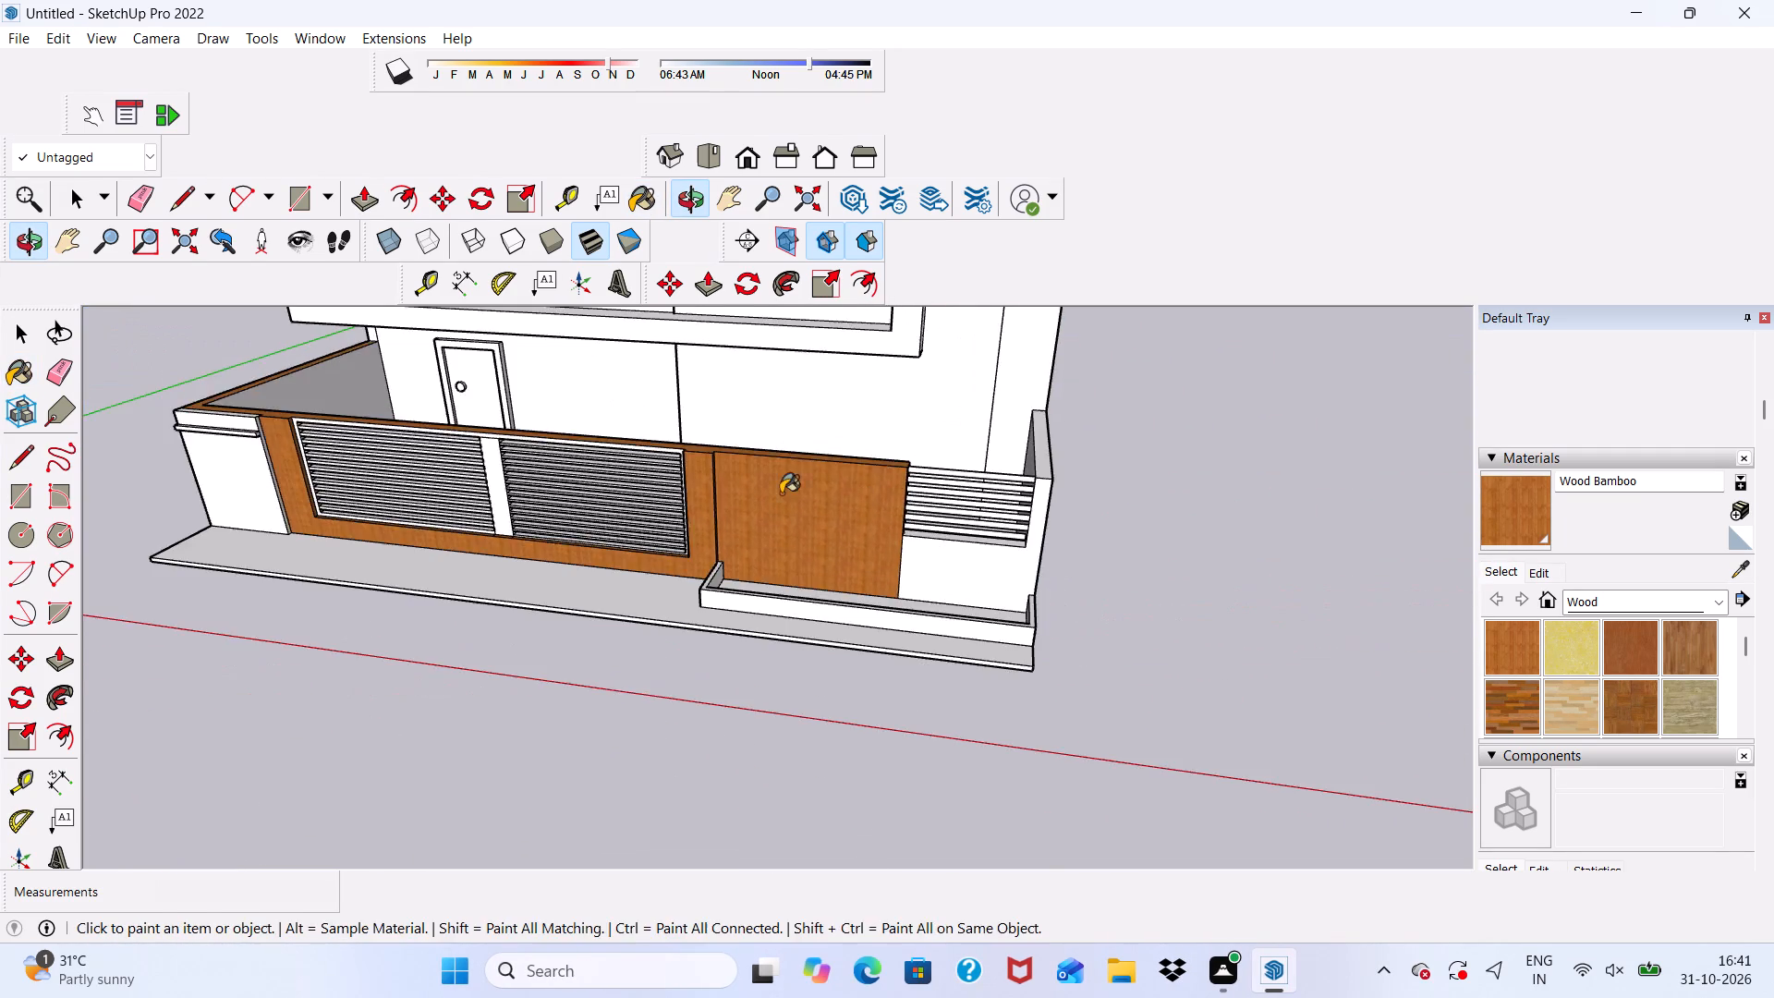
{"action": "scroll", "coordinate": [780, 494], "scroll_direction": "down", "scroll_amount": 5}
{"action": "middle_click_drag", "start_coordinate": [772, 615], "coordinate": [758, 477]}
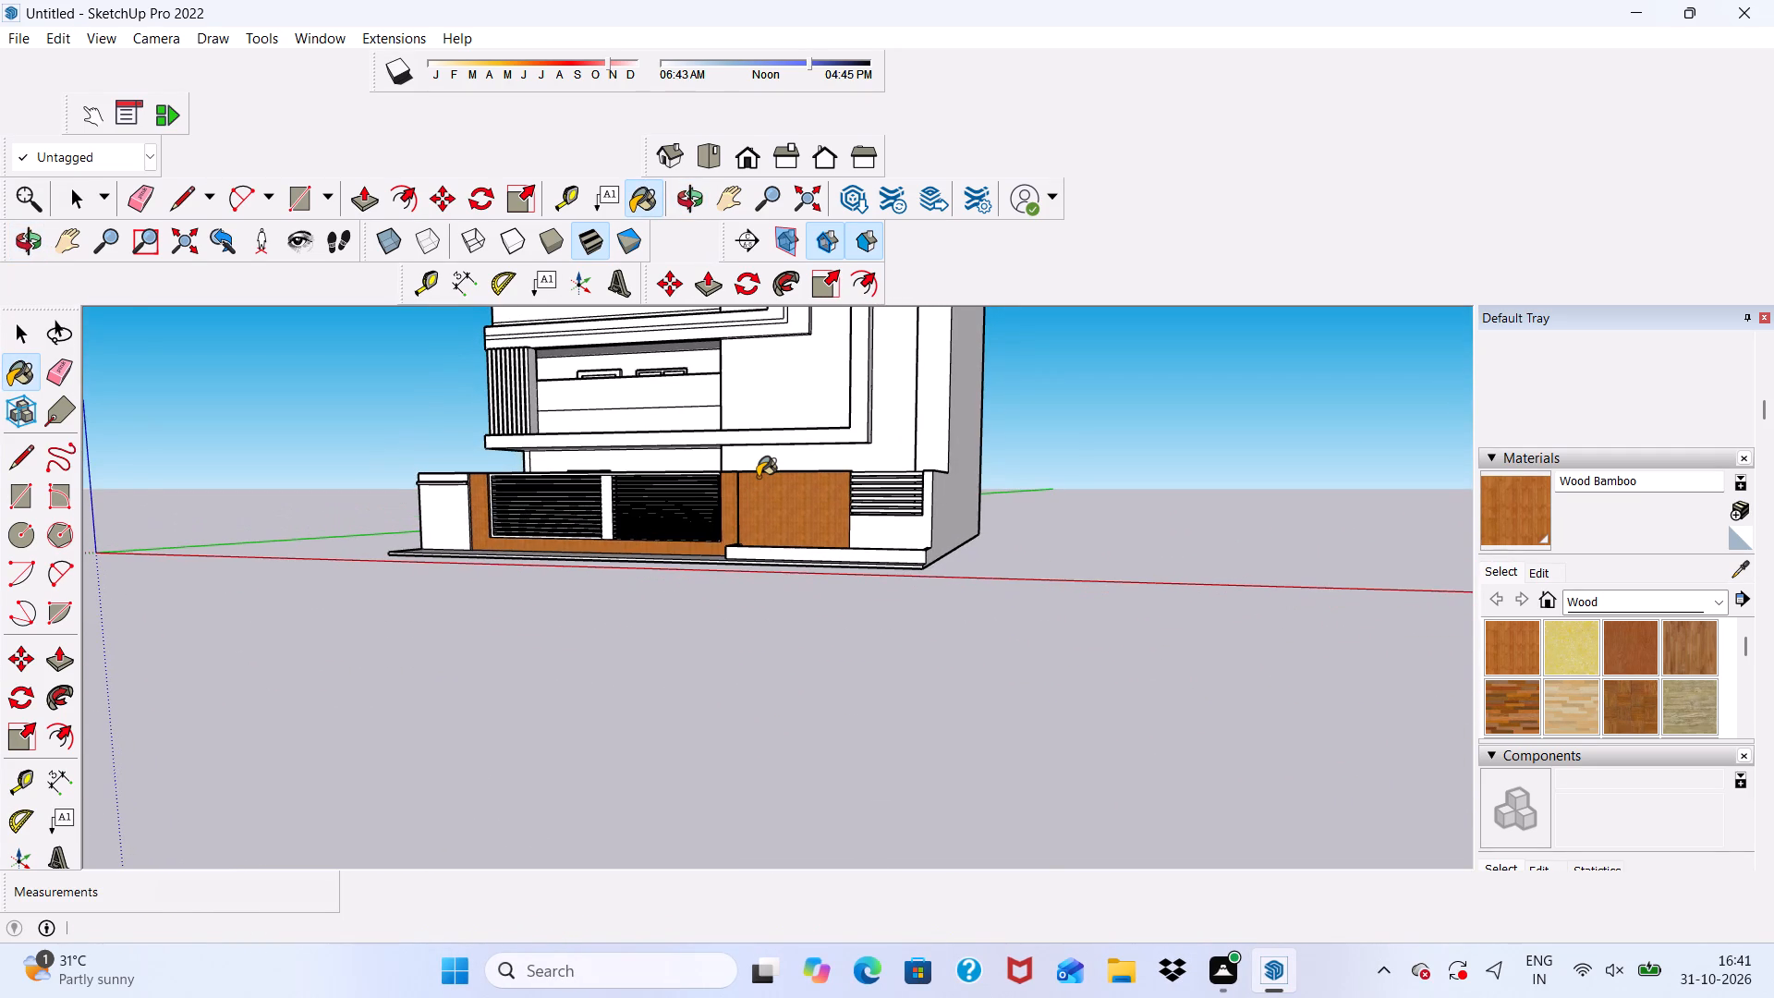
{"action": "scroll", "coordinate": [758, 477], "scroll_direction": "down", "scroll_amount": 1}
{"action": "scroll", "coordinate": [391, 444], "scroll_direction": "up", "scroll_amount": 2}
{"action": "key", "text": "space"}
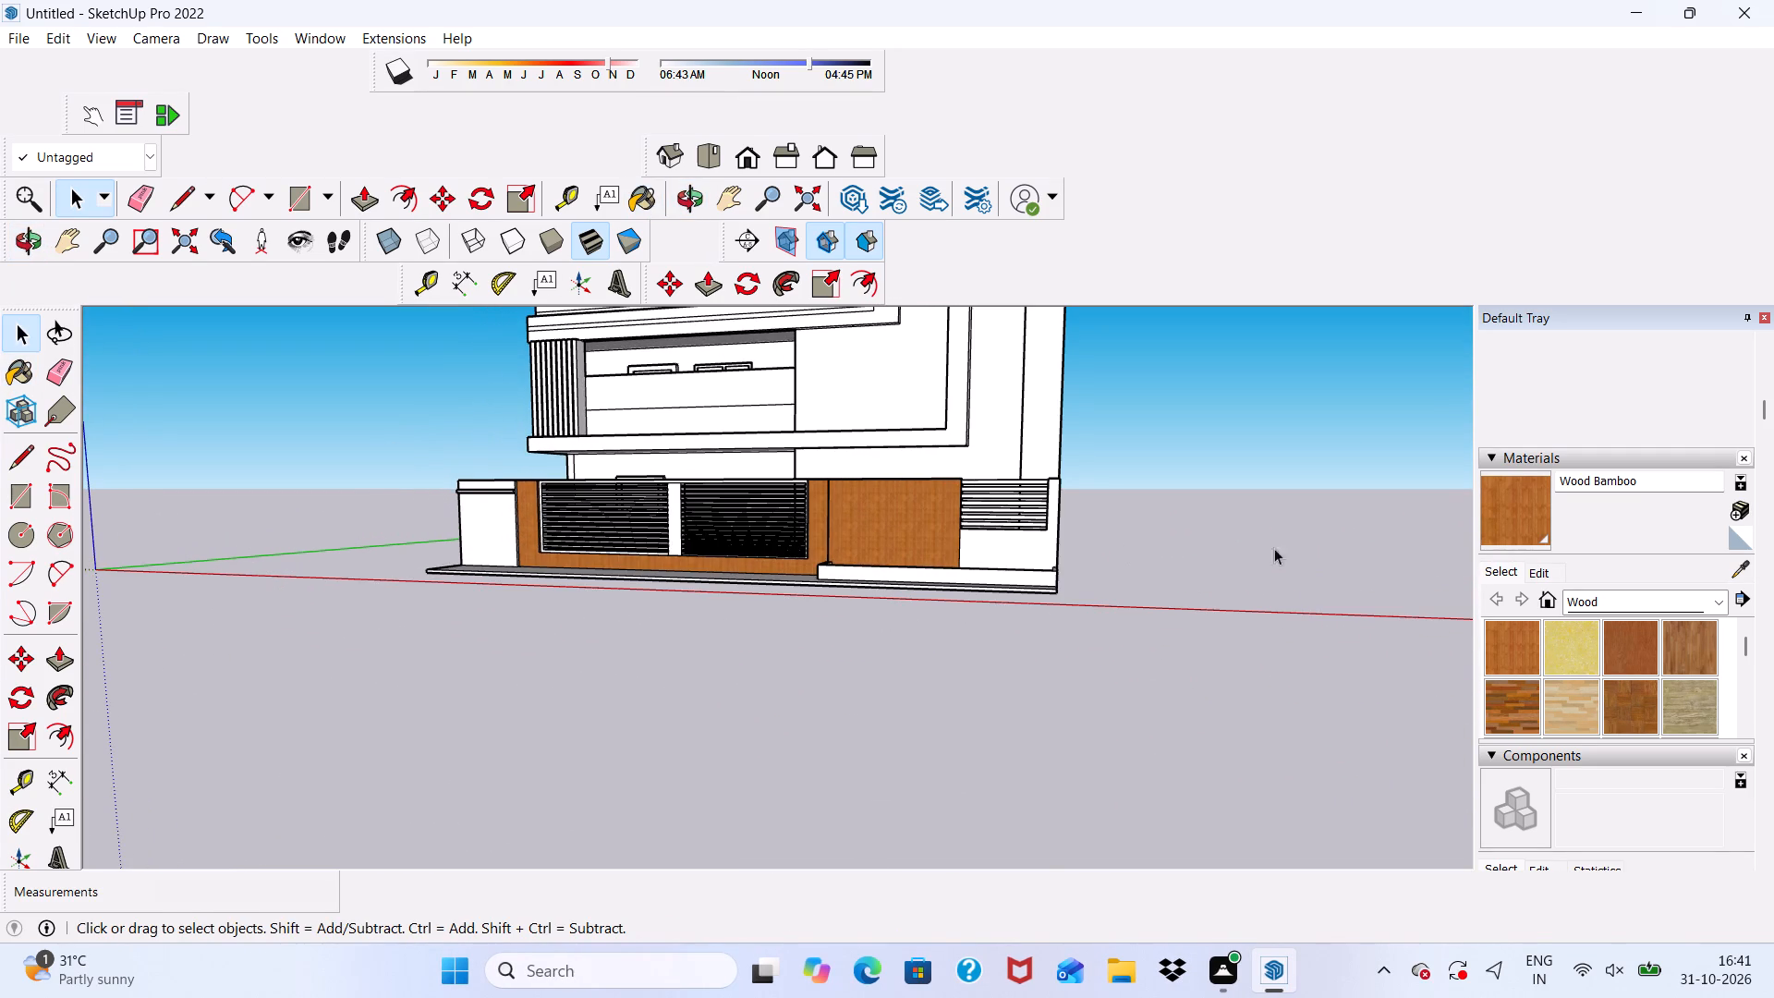
Paint the end pier's front faces below and above the projecting band with the in-model Niraj_Shirt material.
{"action": "left_click", "coordinate": [1727, 606]}
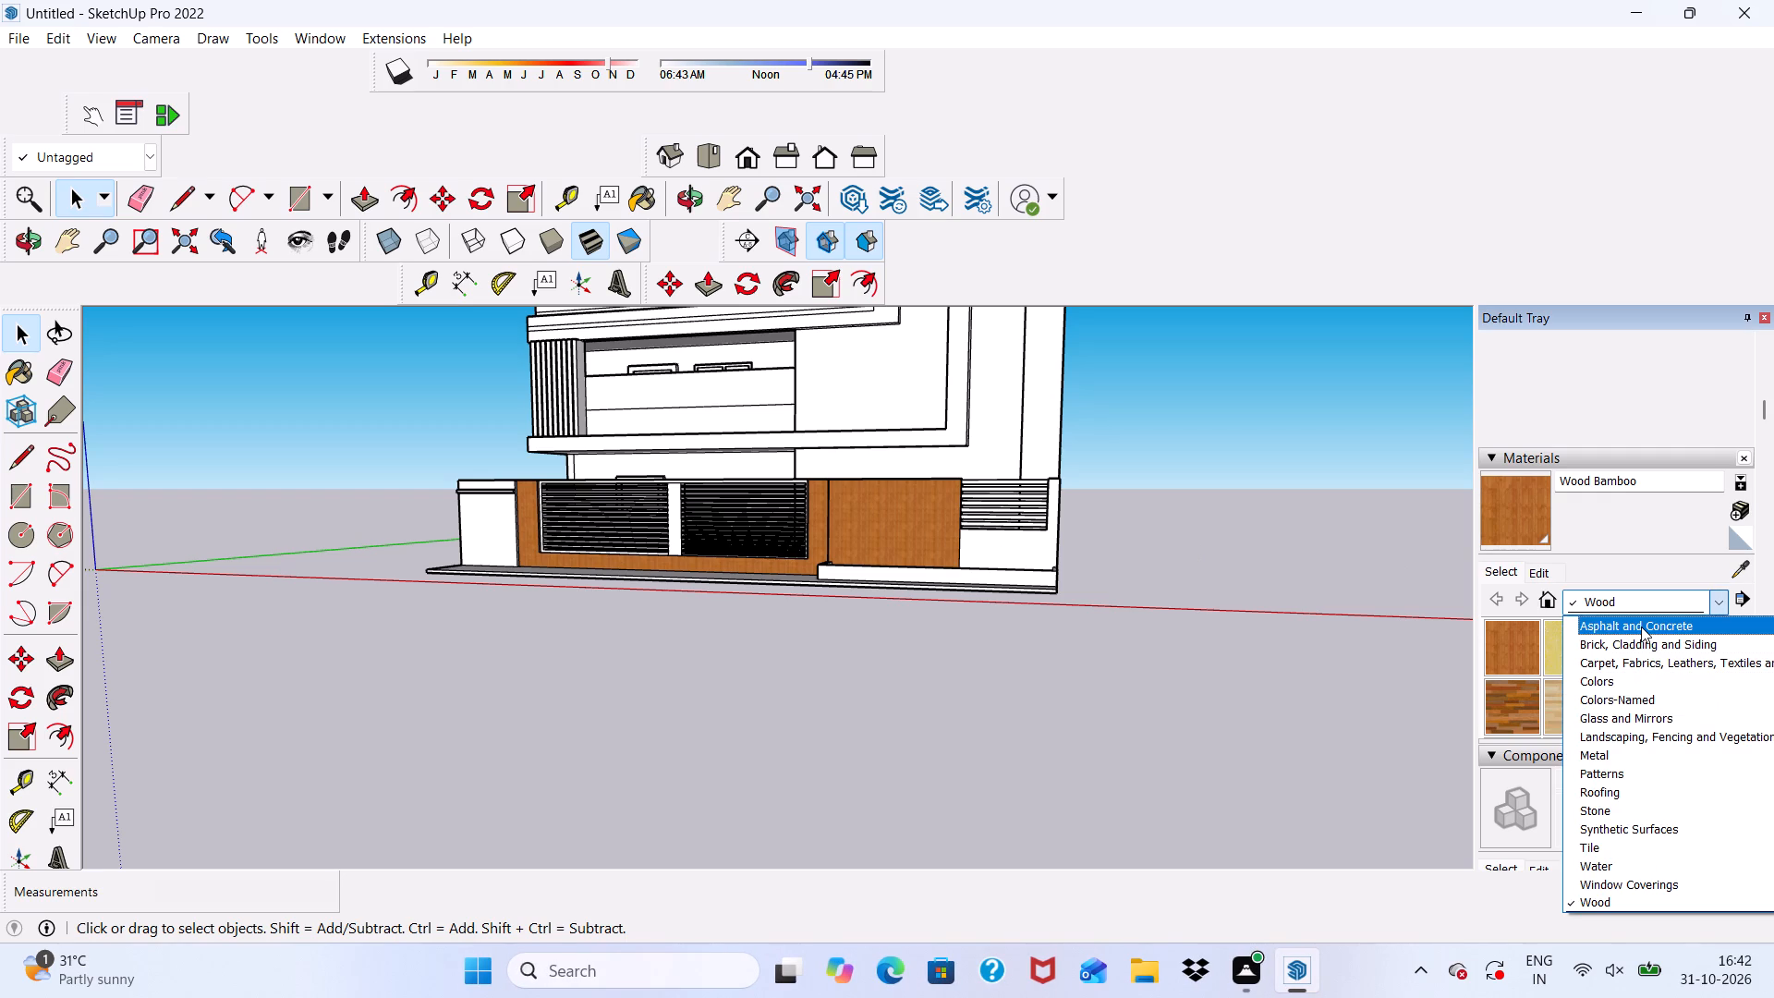
{"action": "scroll", "coordinate": [1641, 626], "scroll_direction": "up", "scroll_amount": 5}
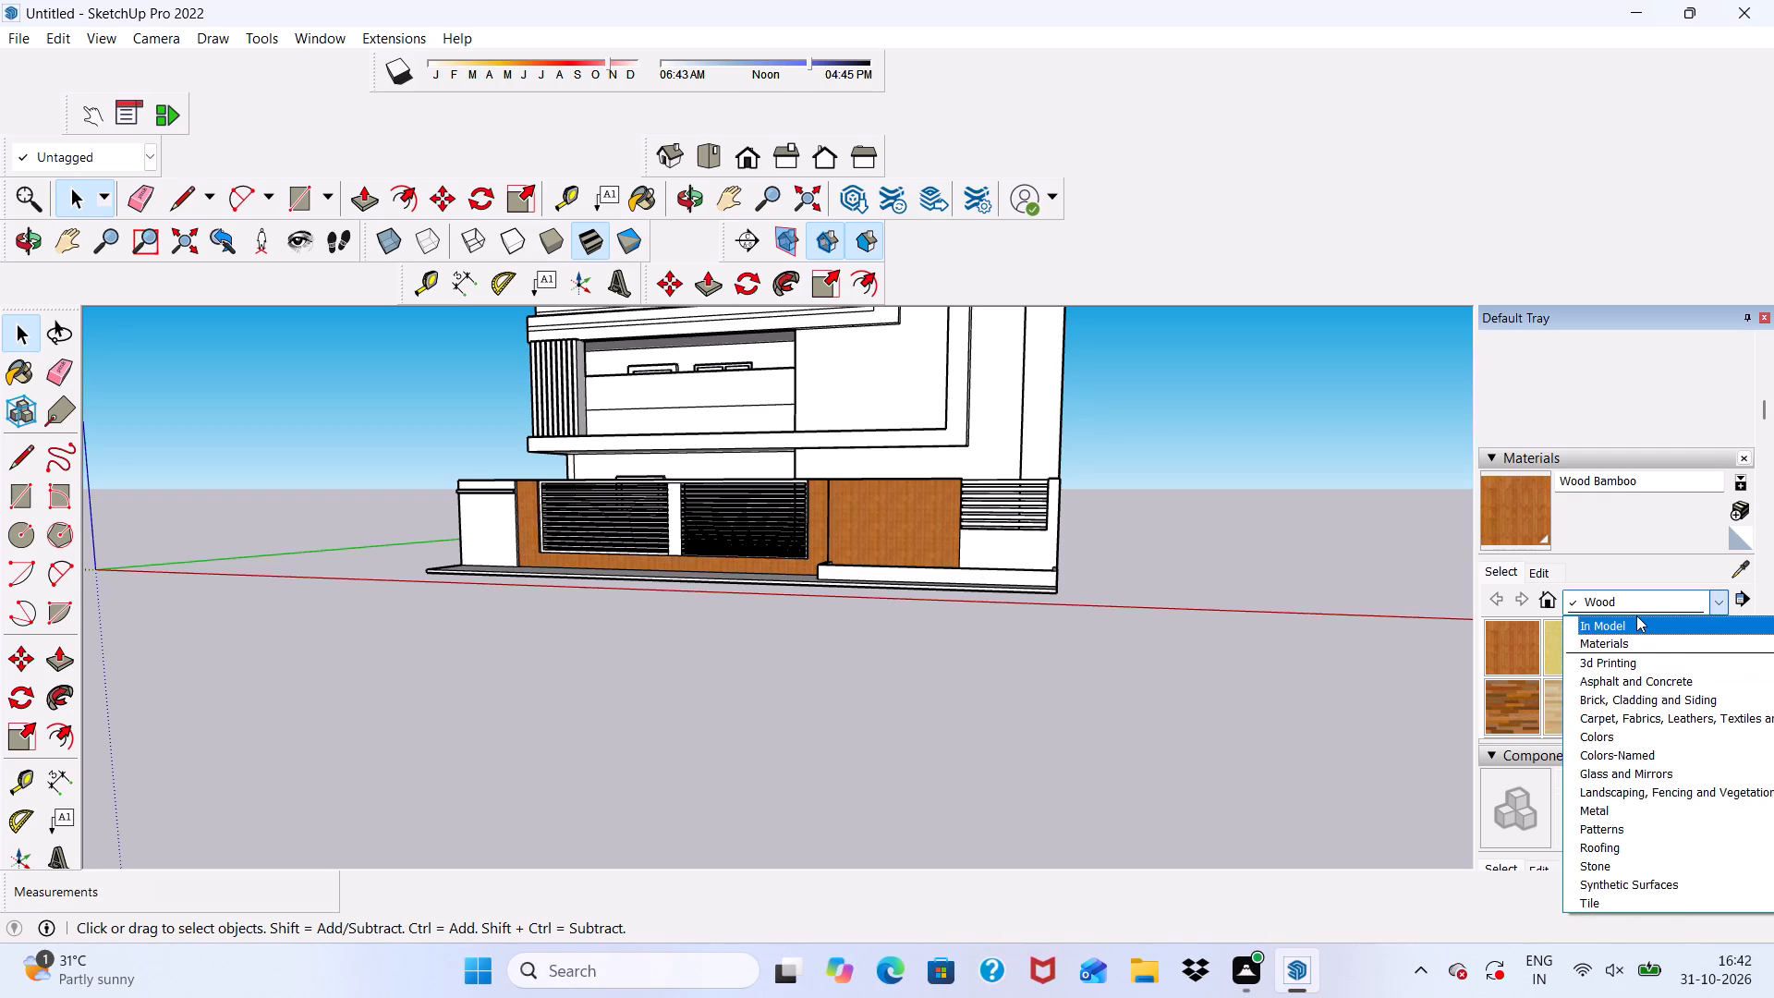
{"action": "left_click", "coordinate": [1636, 618]}
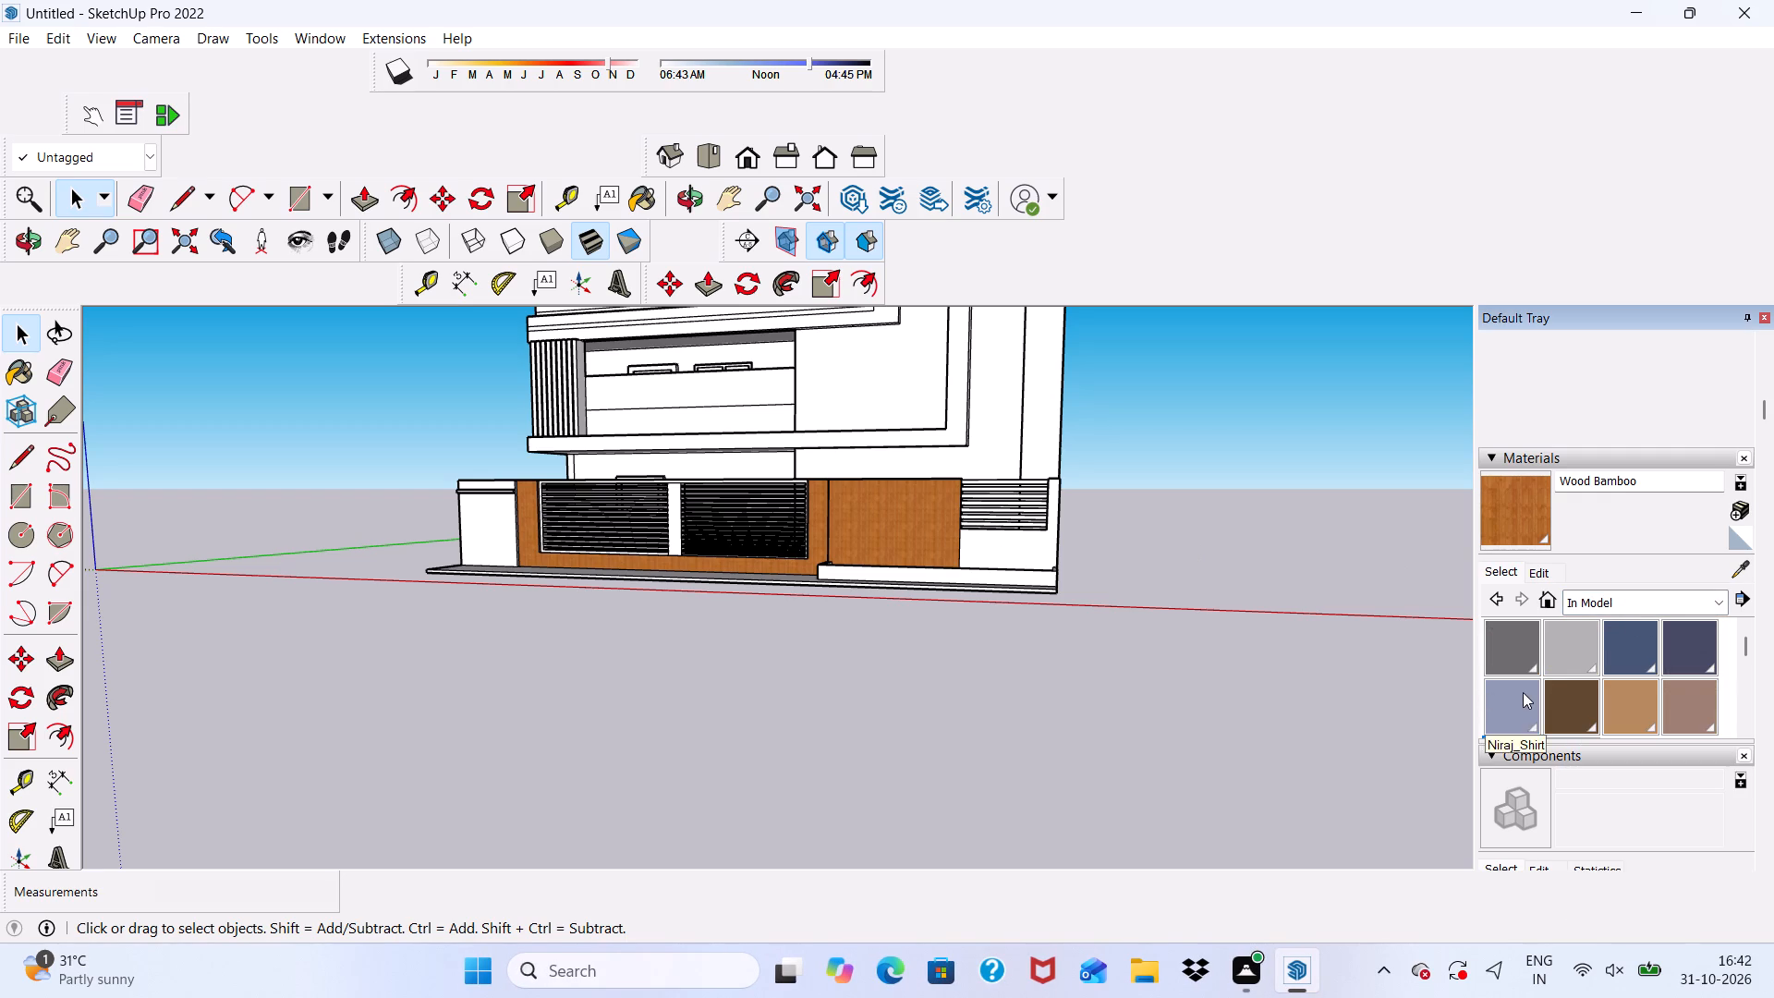
{"action": "left_click", "coordinate": [1523, 692]}
{"action": "scroll", "coordinate": [430, 483], "scroll_direction": "up", "scroll_amount": 10}
{"action": "left_click", "coordinate": [606, 545]}
{"action": "scroll", "coordinate": [645, 460], "scroll_direction": "up", "scroll_amount": 3}
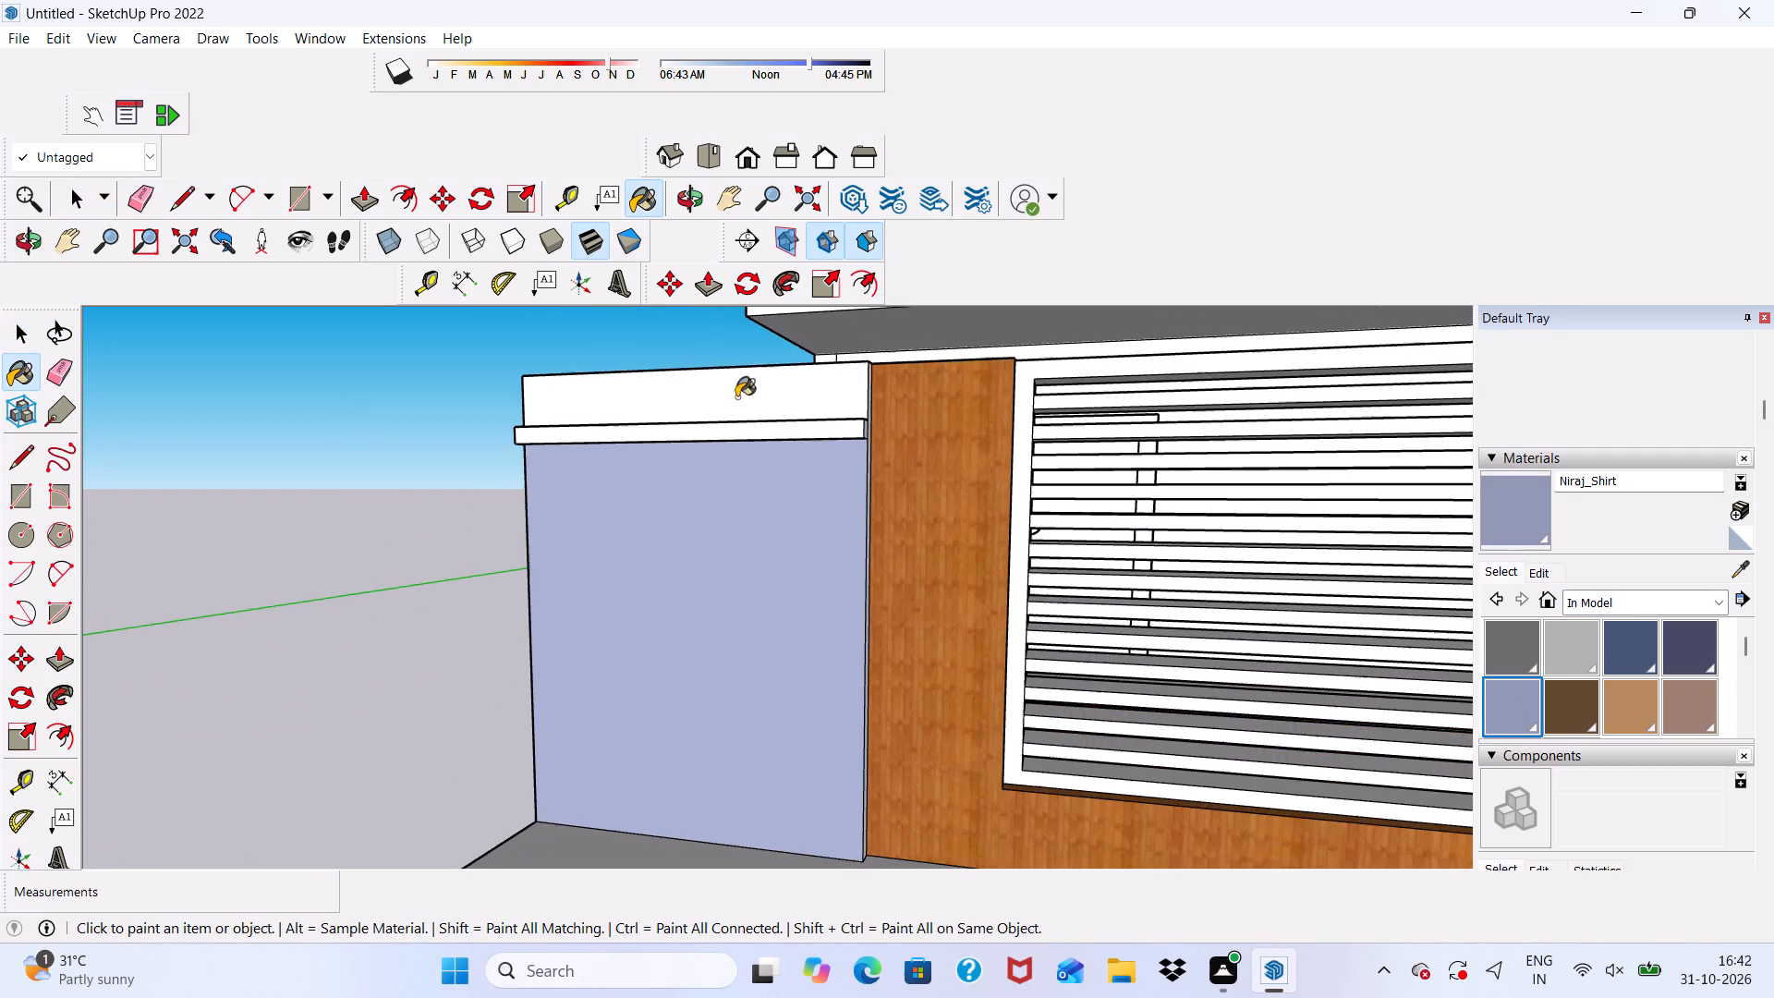
{"action": "left_click", "coordinate": [760, 384]}
Paint the end pier's narrow side face beside the bamboo surround with Niraj_Shirt.
{"action": "scroll", "coordinate": [835, 433], "scroll_direction": "up", "scroll_amount": 14}
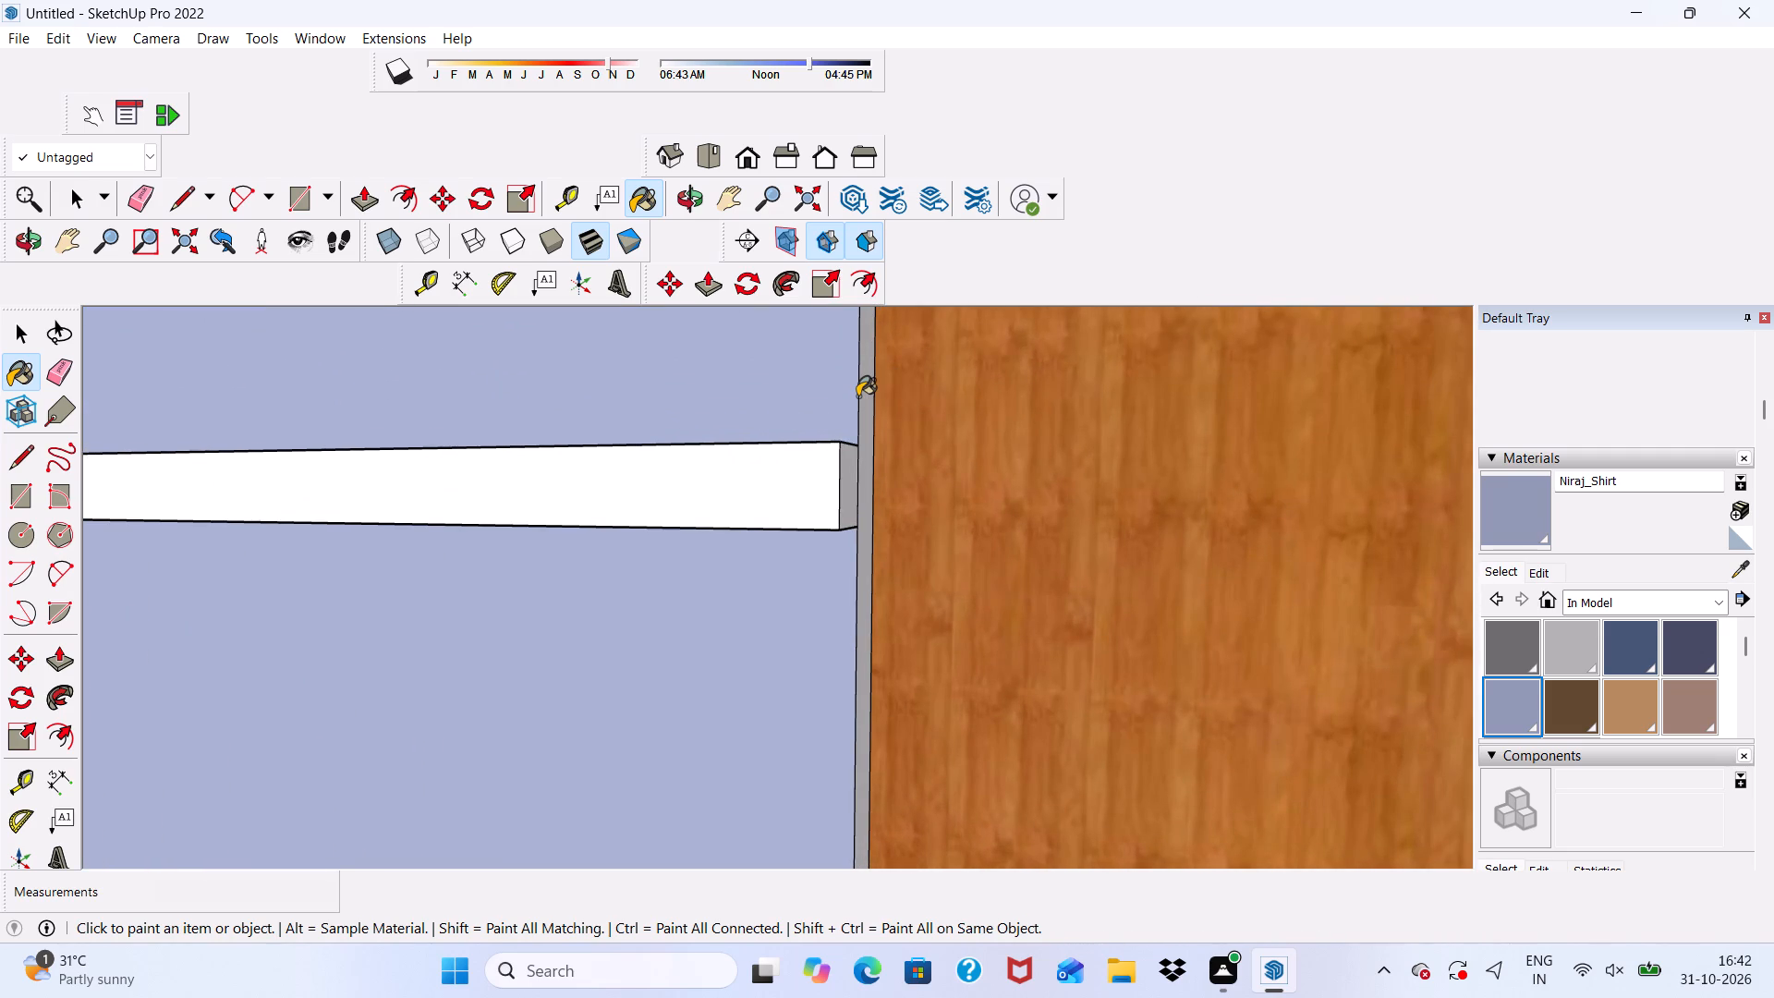
{"action": "left_click", "coordinate": [857, 396]}
{"action": "left_click_drag", "start_coordinate": [857, 397], "coordinate": [863, 413]}
{"action": "left_click", "coordinate": [864, 415]}
{"action": "scroll", "coordinate": [866, 420], "scroll_direction": "down", "scroll_amount": 7}
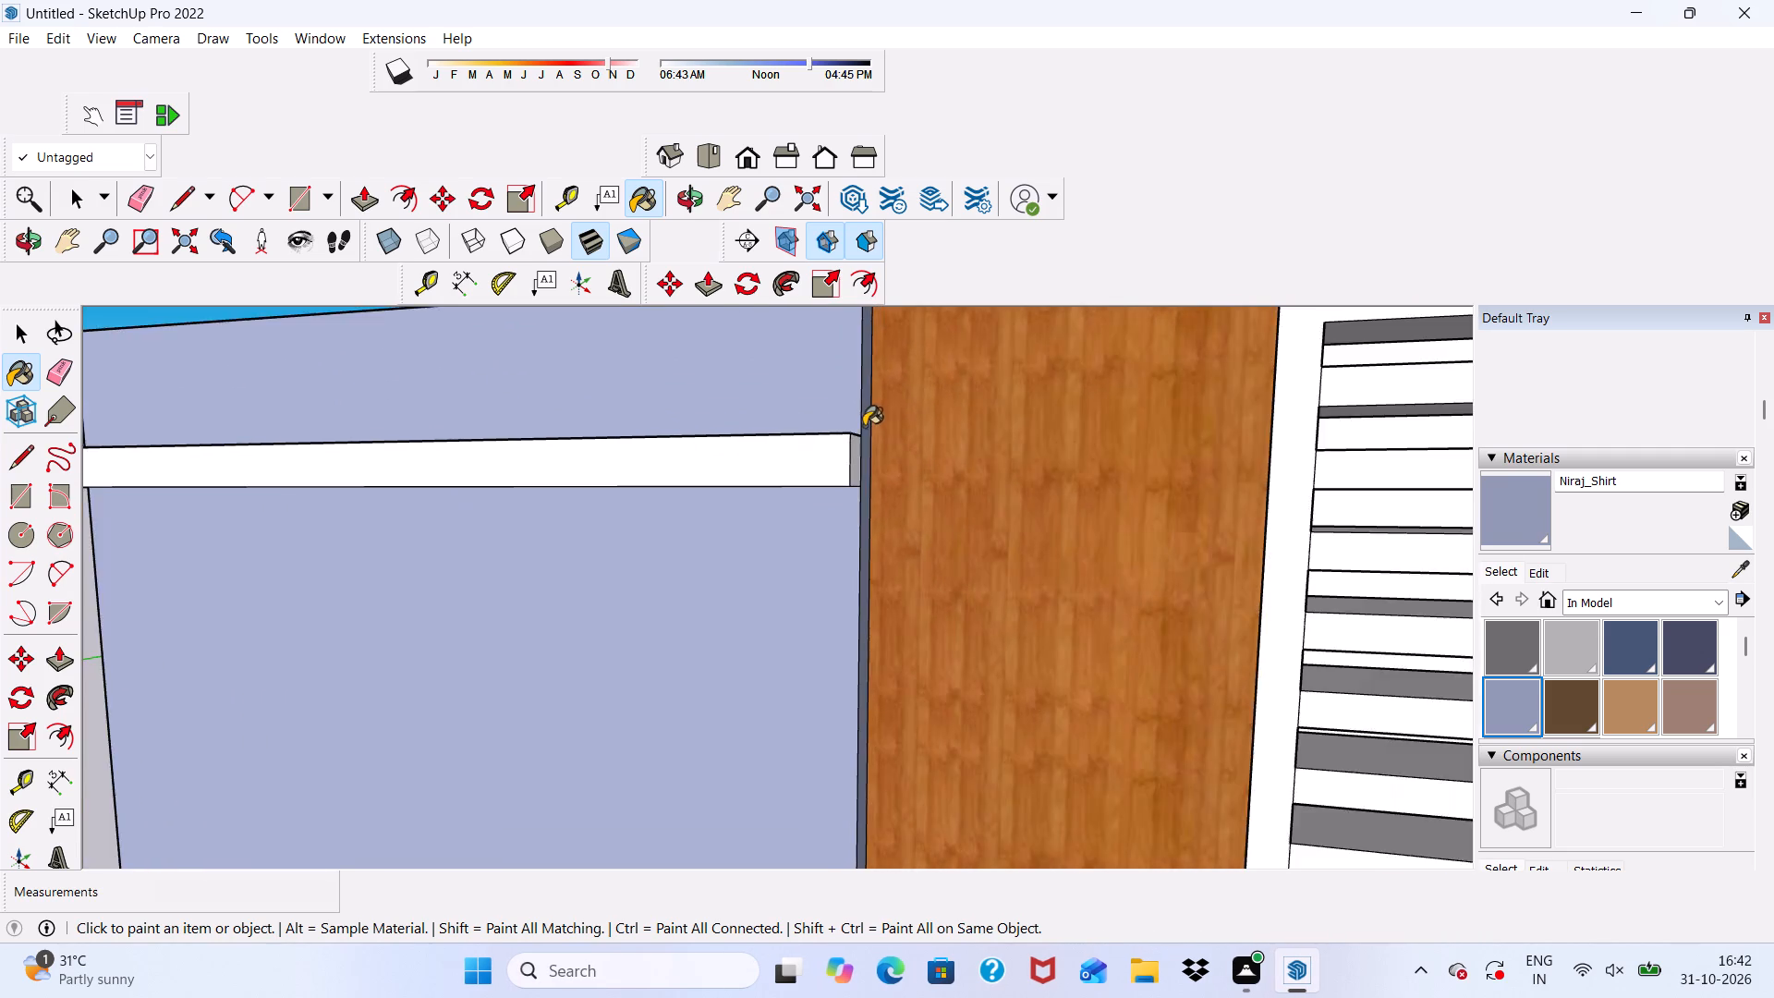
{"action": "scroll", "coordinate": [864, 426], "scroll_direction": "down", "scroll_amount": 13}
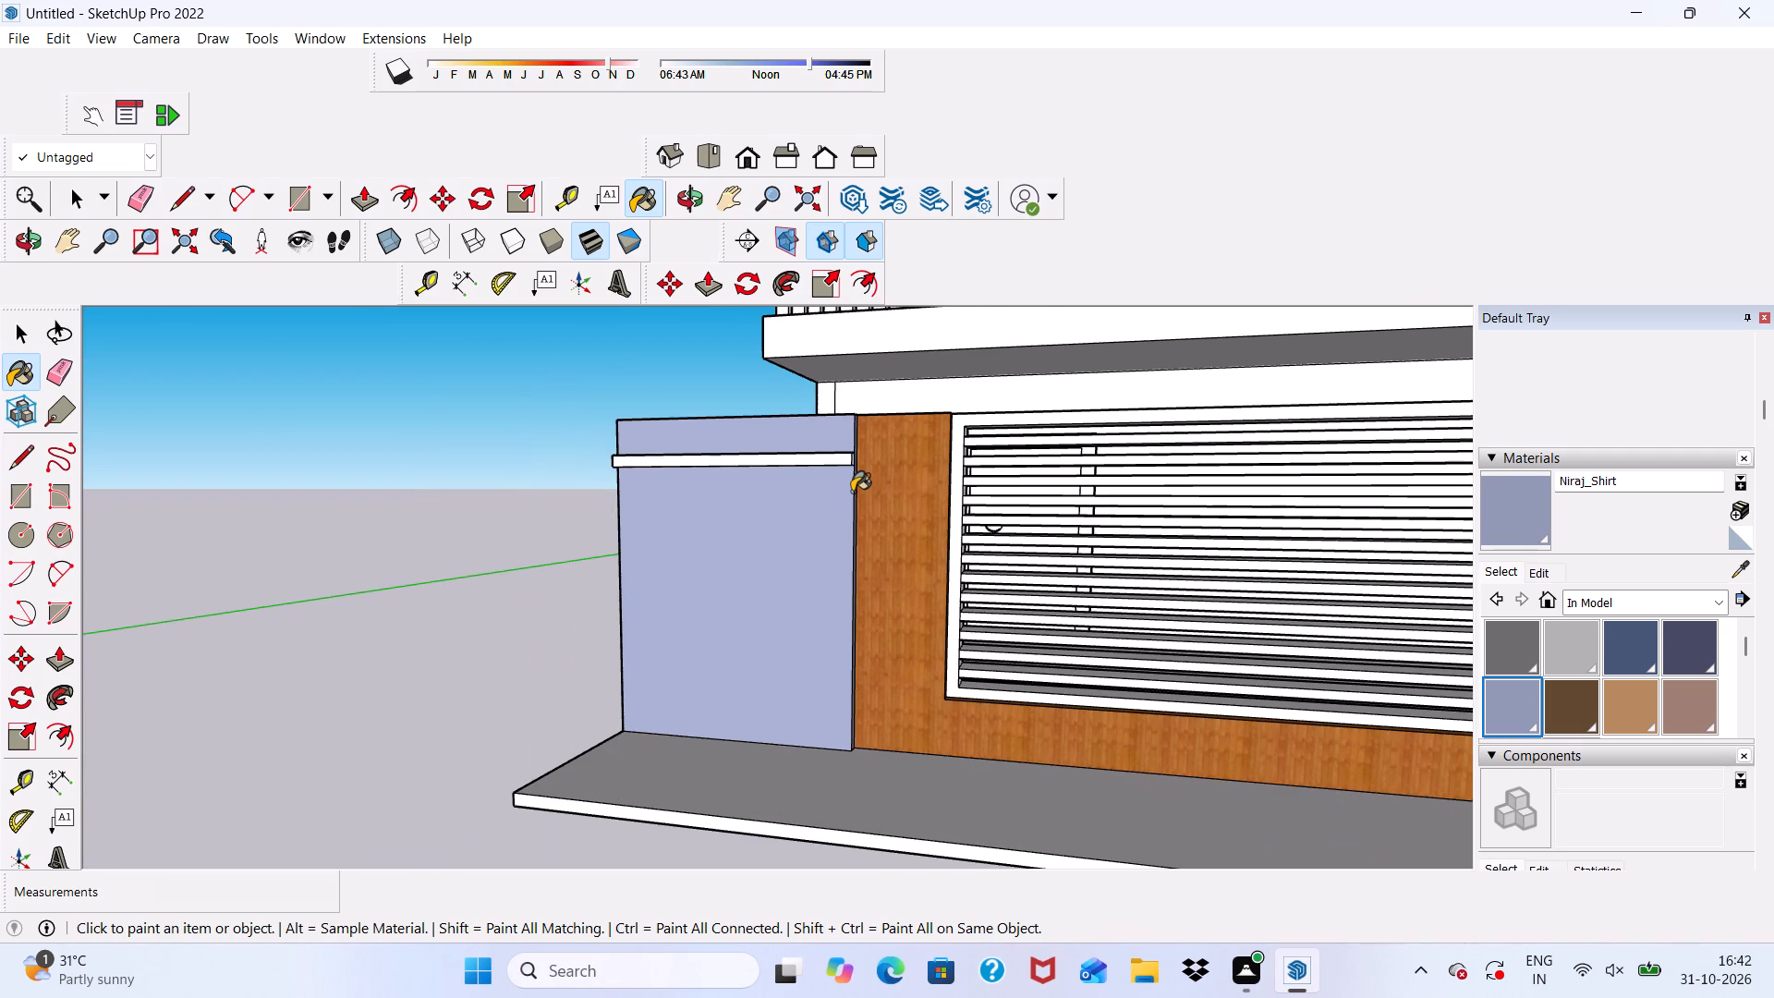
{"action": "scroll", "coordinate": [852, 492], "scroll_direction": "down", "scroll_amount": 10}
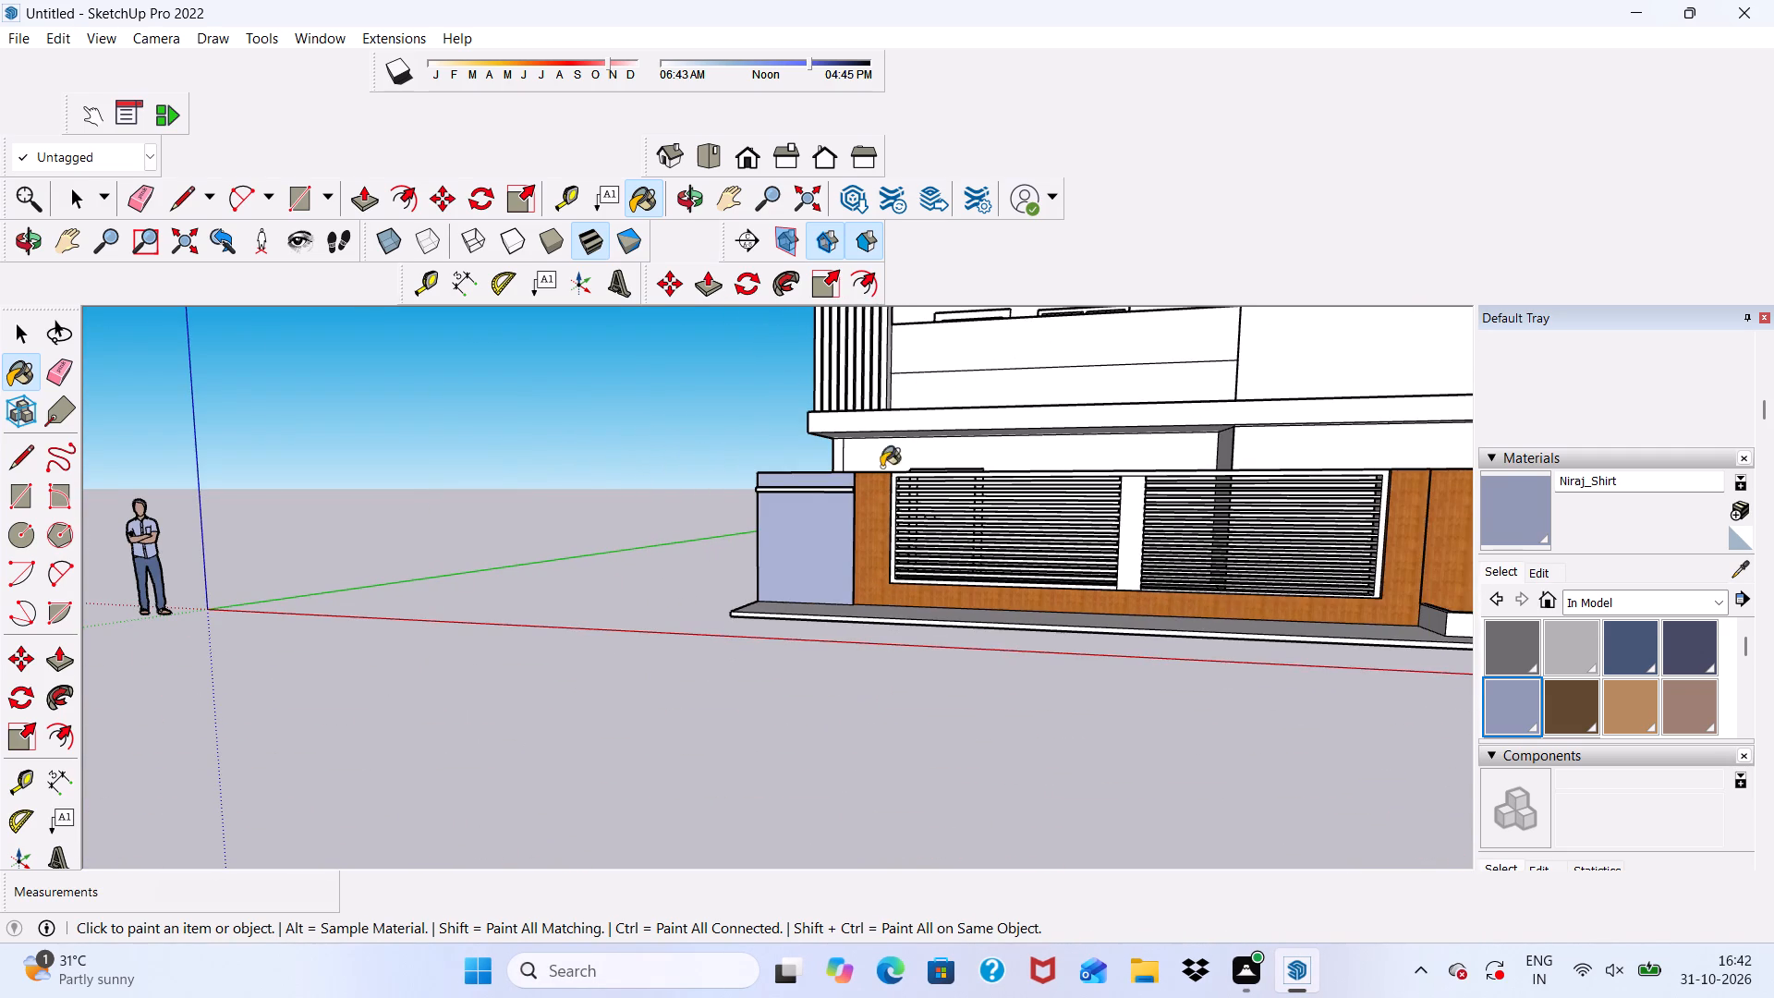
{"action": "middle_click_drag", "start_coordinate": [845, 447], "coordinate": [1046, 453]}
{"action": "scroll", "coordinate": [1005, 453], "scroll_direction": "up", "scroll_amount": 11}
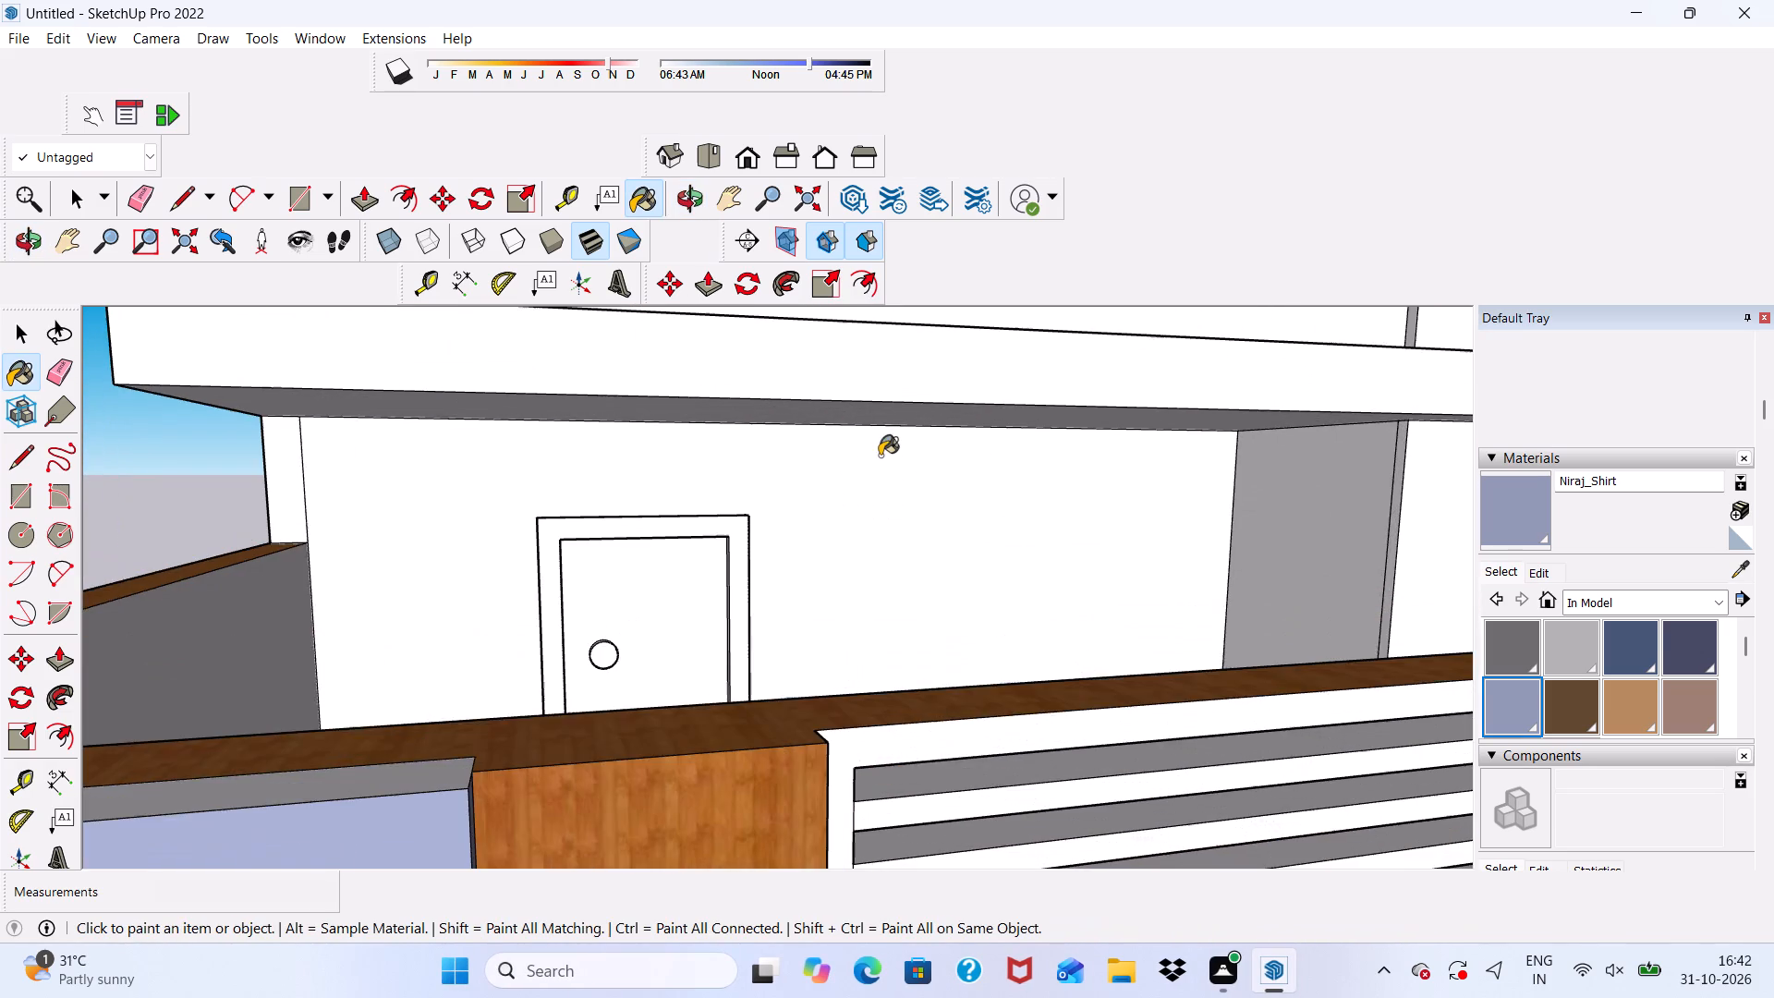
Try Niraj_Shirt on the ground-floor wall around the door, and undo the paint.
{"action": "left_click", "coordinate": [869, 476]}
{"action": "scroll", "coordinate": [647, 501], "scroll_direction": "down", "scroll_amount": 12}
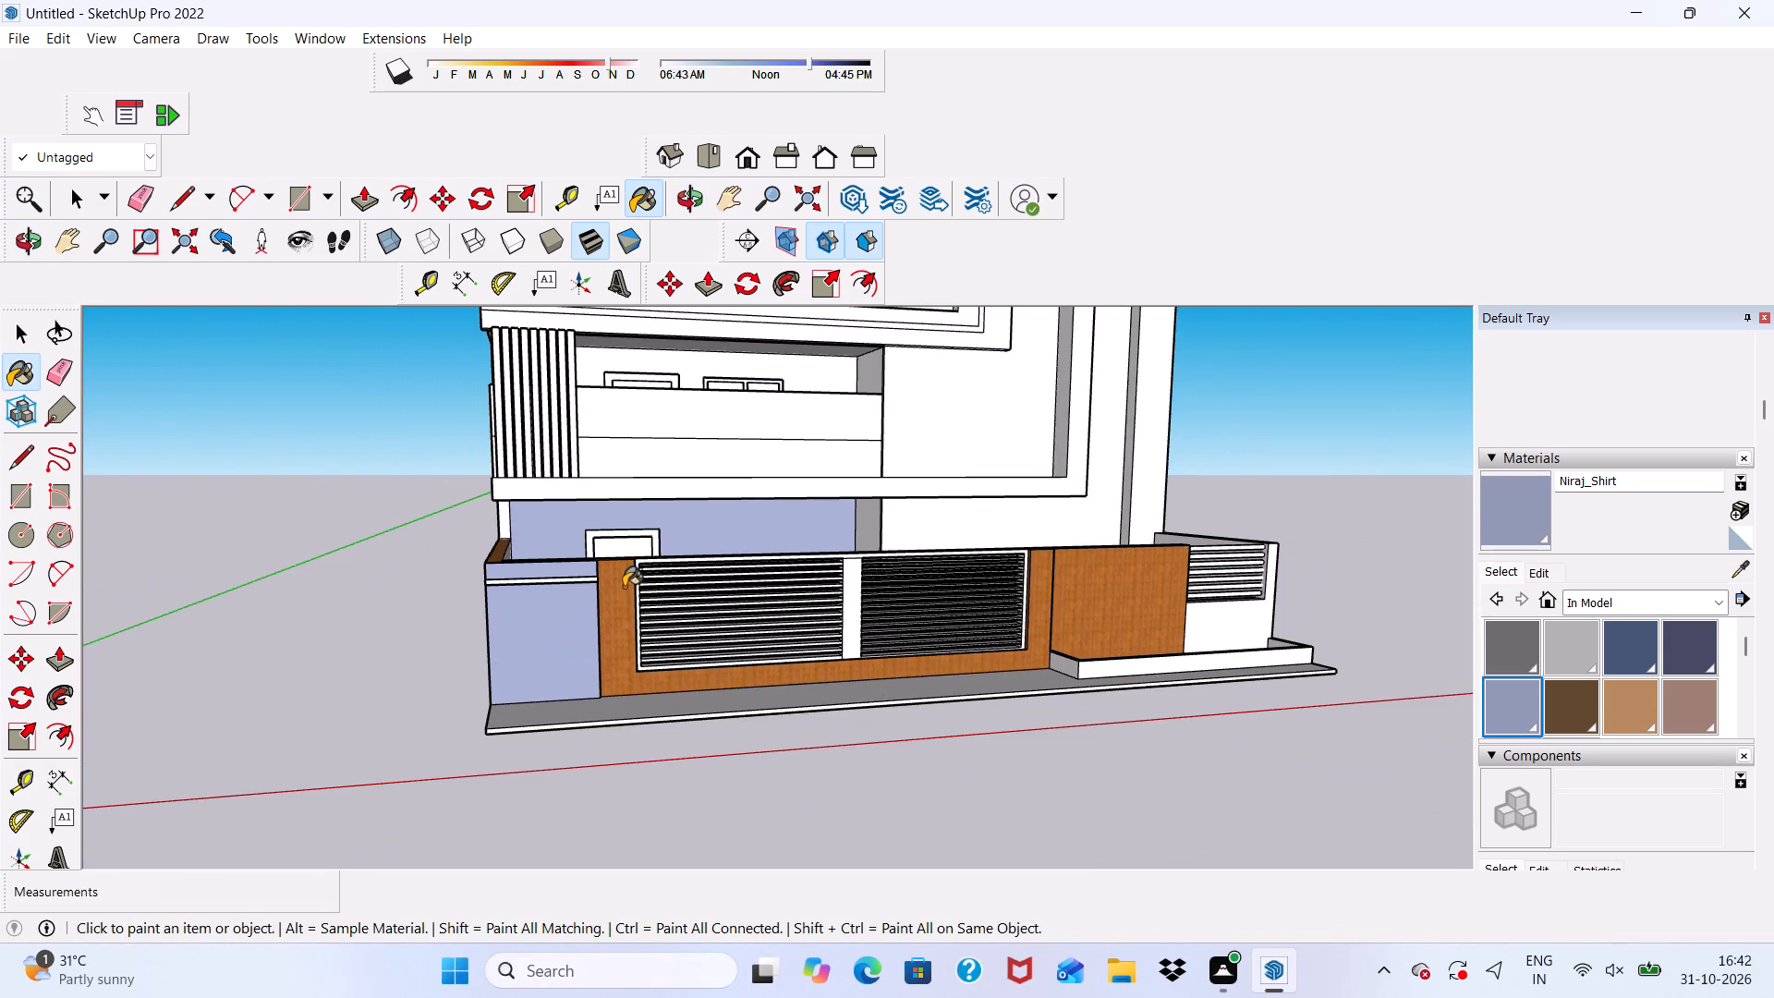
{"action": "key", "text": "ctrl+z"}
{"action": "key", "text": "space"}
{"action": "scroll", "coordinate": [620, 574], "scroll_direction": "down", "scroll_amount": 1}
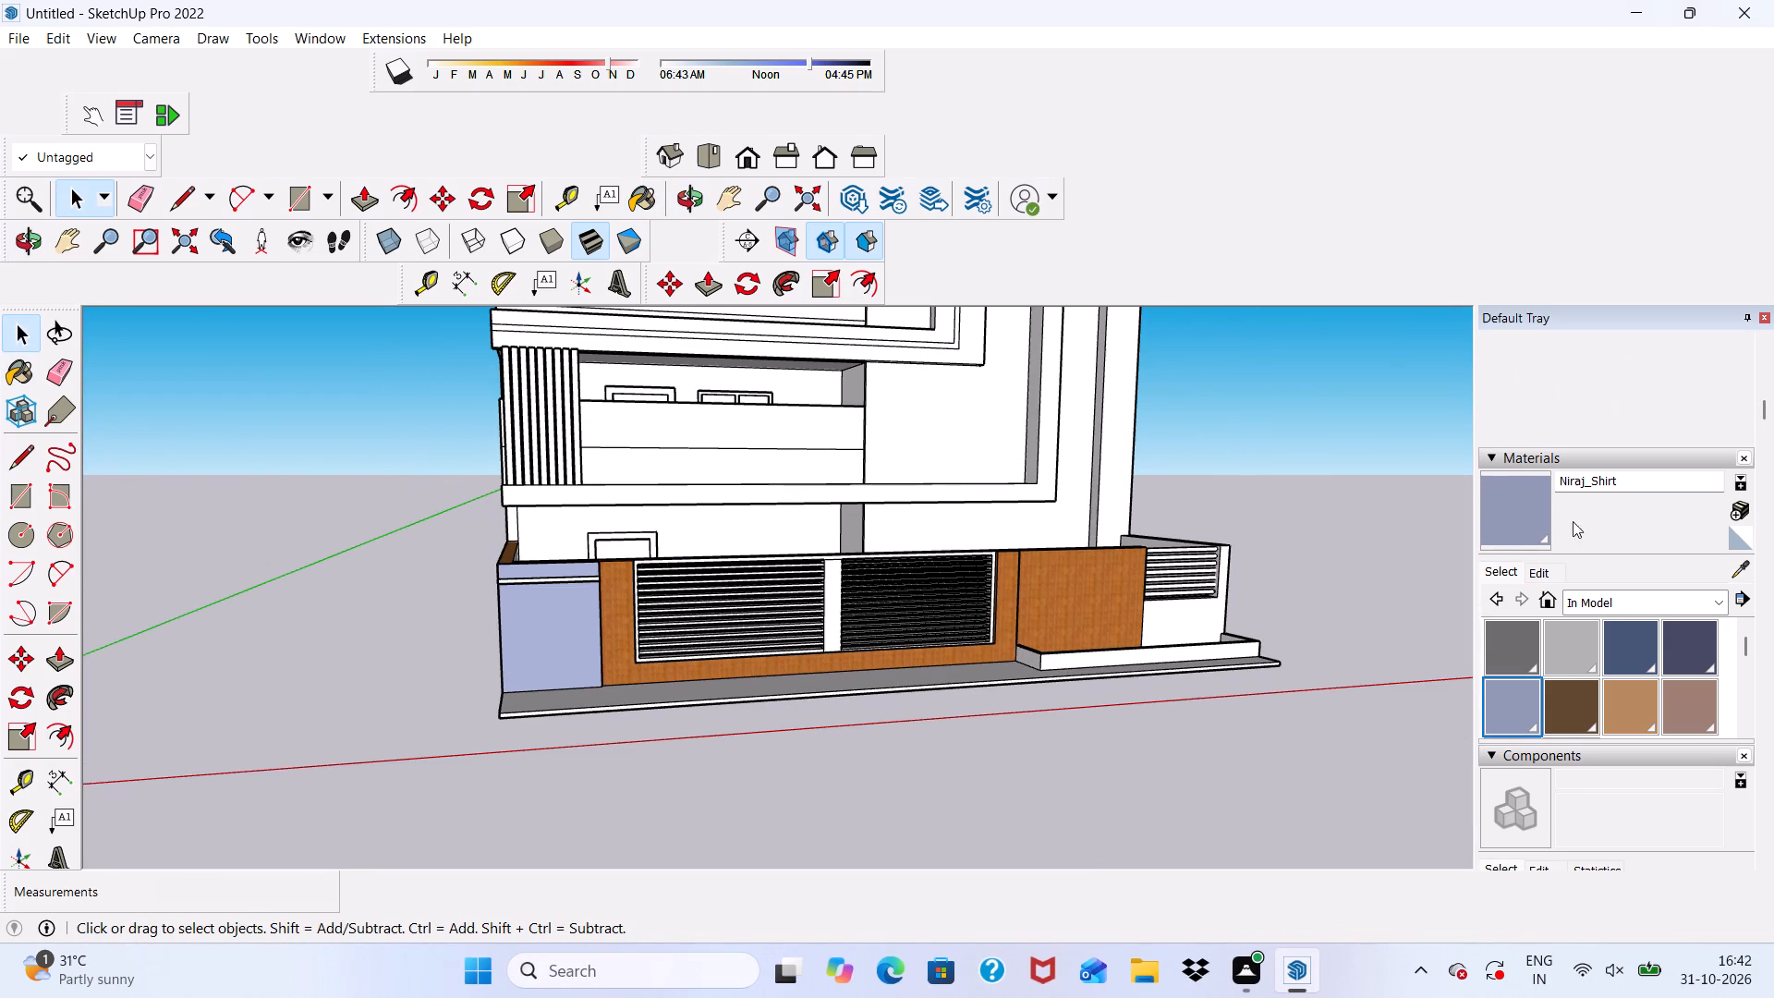
Paint the boundary wall's front face around the small slatted opening, beyond the bamboo panel, with Niraj_Shirt.
{"action": "scroll", "coordinate": [1573, 658], "scroll_direction": "down", "scroll_amount": 1}
{"action": "scroll", "coordinate": [1573, 657], "scroll_direction": "up", "scroll_amount": 1}
{"action": "scroll", "coordinate": [1567, 657], "scroll_direction": "down", "scroll_amount": 1}
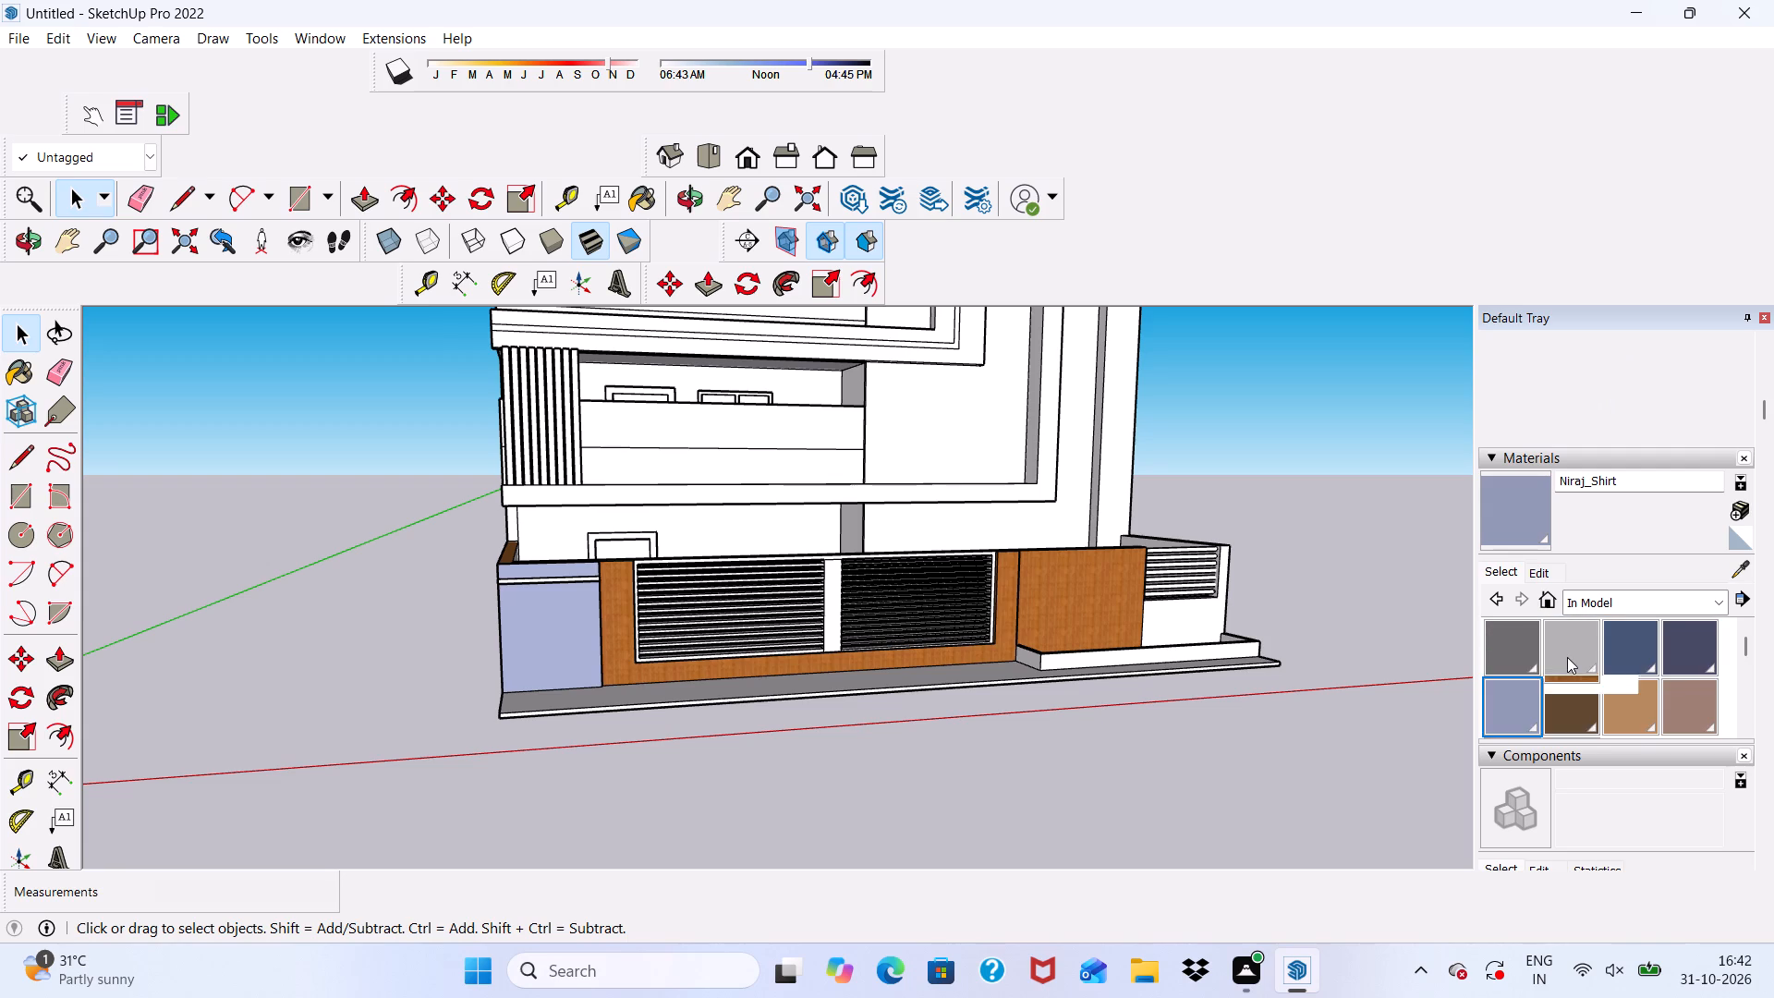
{"action": "scroll", "coordinate": [1561, 656], "scroll_direction": "up", "scroll_amount": 1}
{"action": "left_click", "coordinate": [1522, 681]}
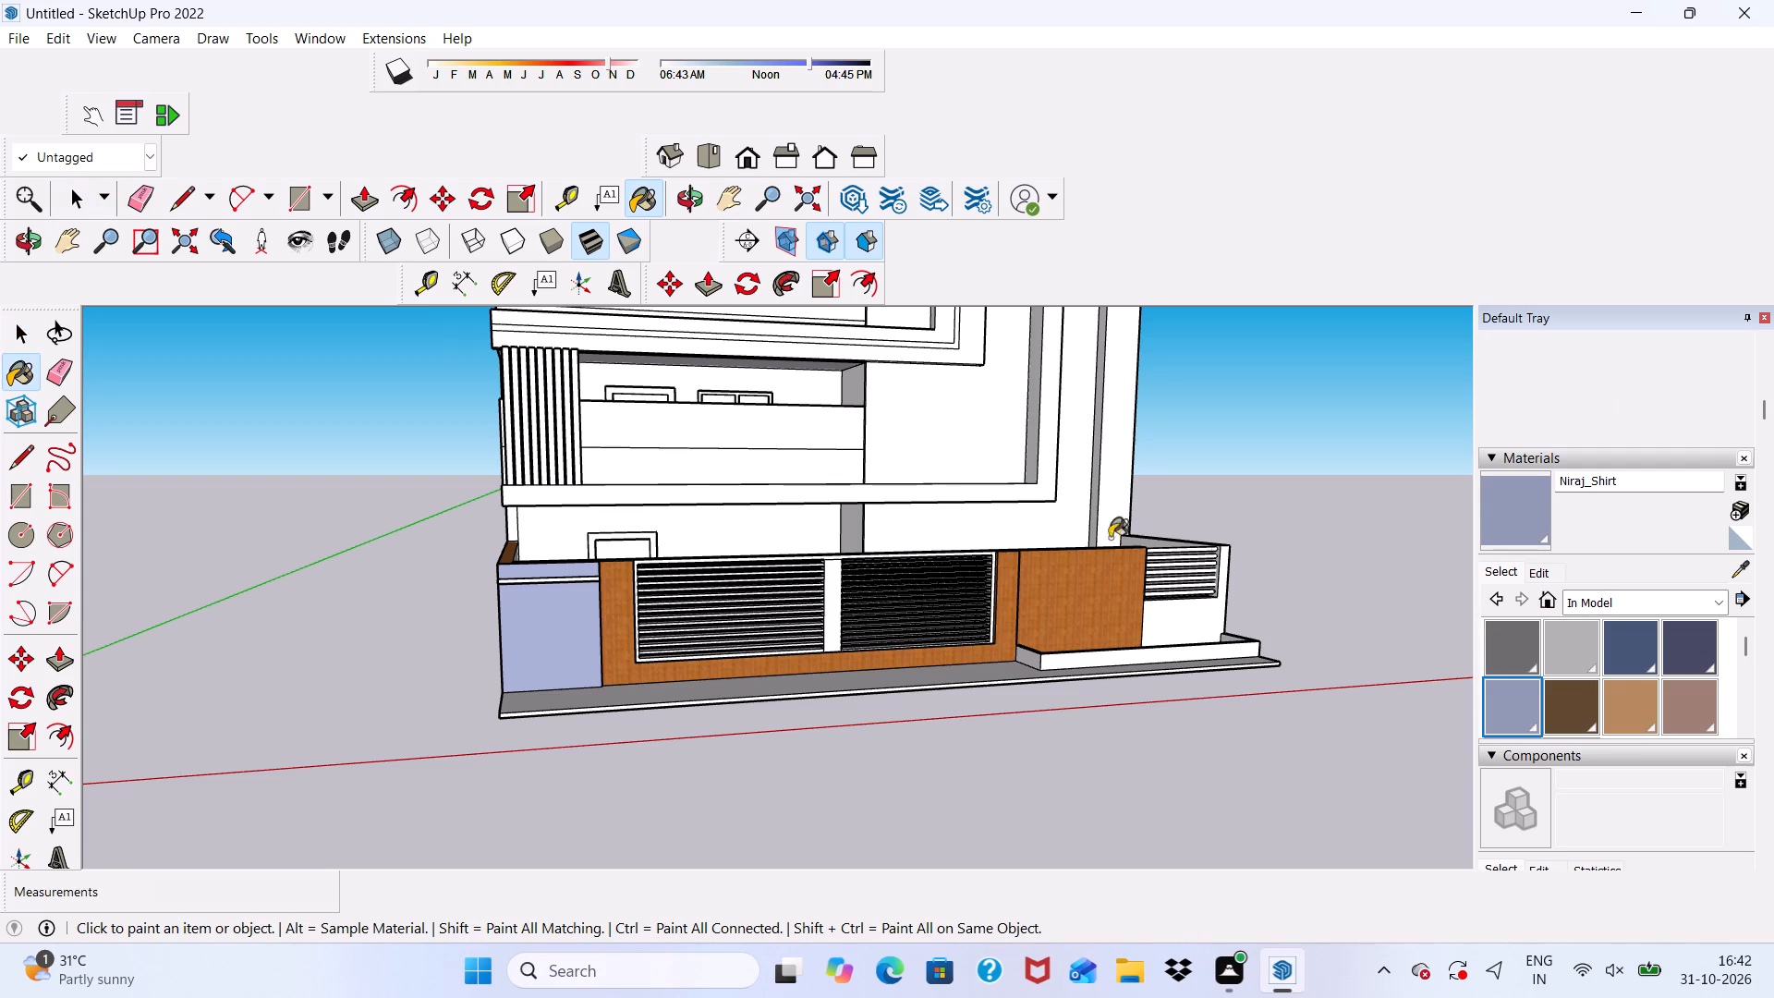
{"action": "scroll", "coordinate": [1247, 596], "scroll_direction": "up", "scroll_amount": 5}
{"action": "scroll", "coordinate": [1157, 598], "scroll_direction": "up", "scroll_amount": 4}
{"action": "left_click", "coordinate": [1139, 616]}
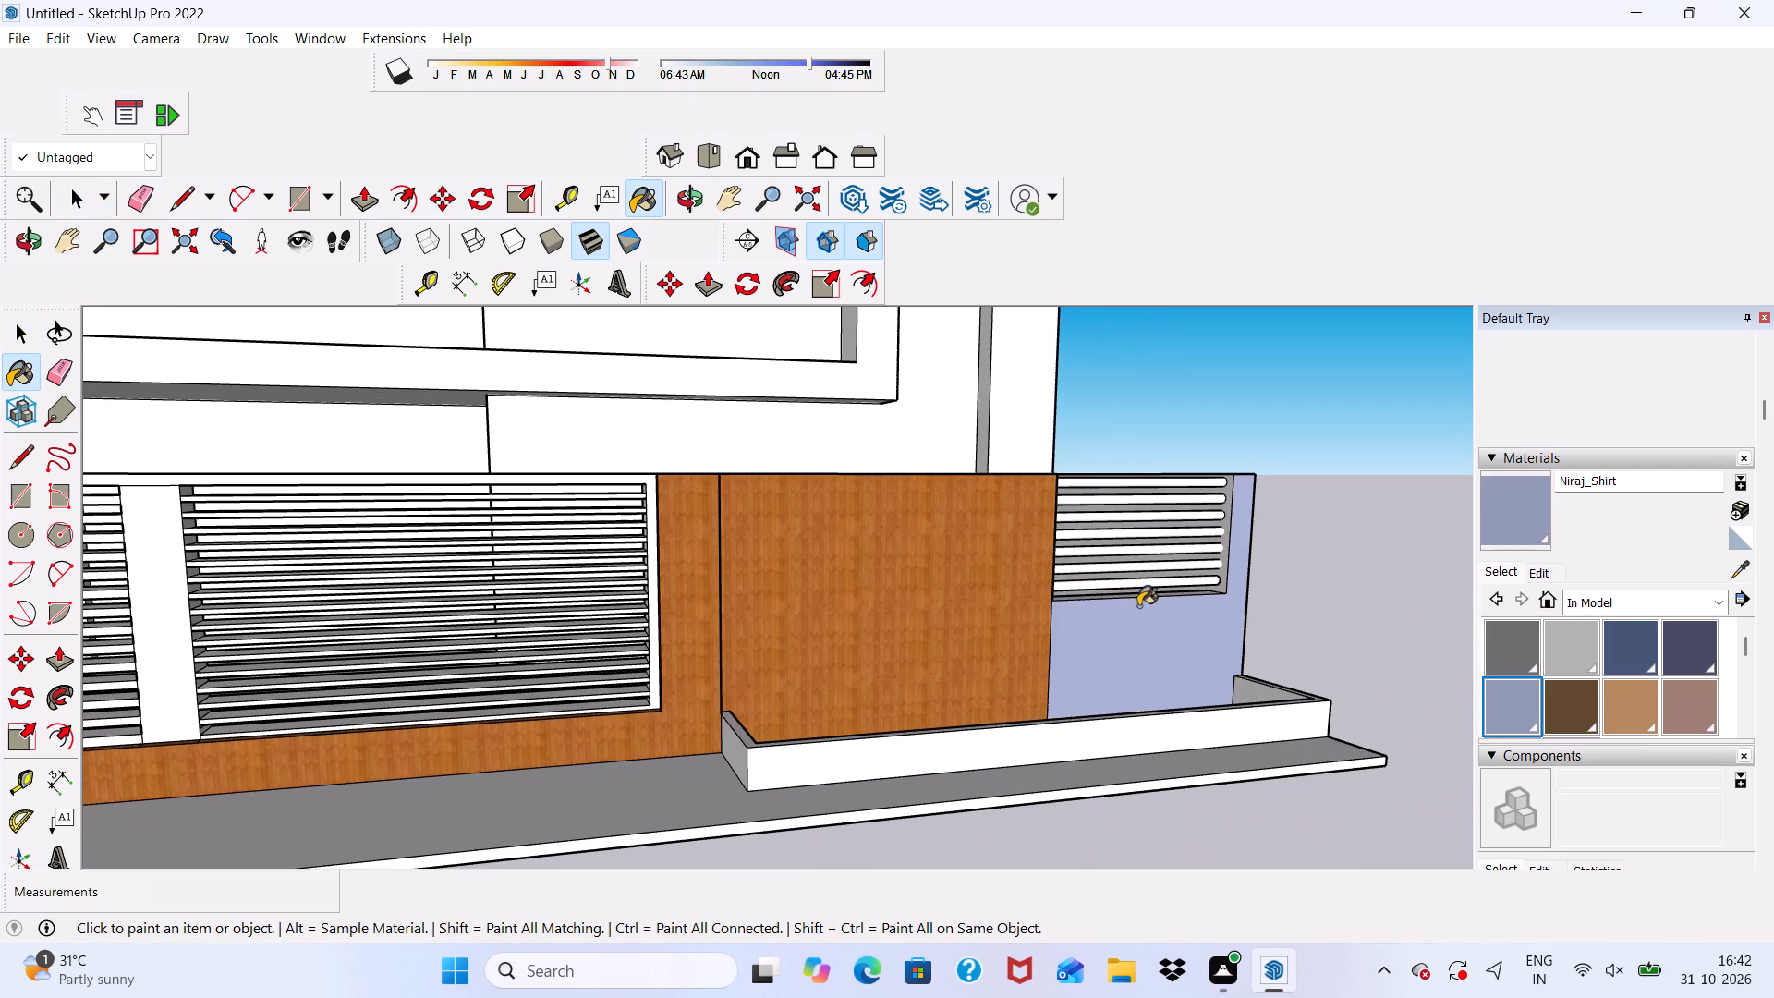
Paint the sill and both inner side faces of the small slatted opening with Niraj_Shirt.
{"action": "middle_click_drag", "start_coordinate": [1140, 601], "coordinate": [915, 690]}
{"action": "scroll", "coordinate": [1077, 684], "scroll_direction": "up", "scroll_amount": 6}
{"action": "left_click", "coordinate": [1075, 667]}
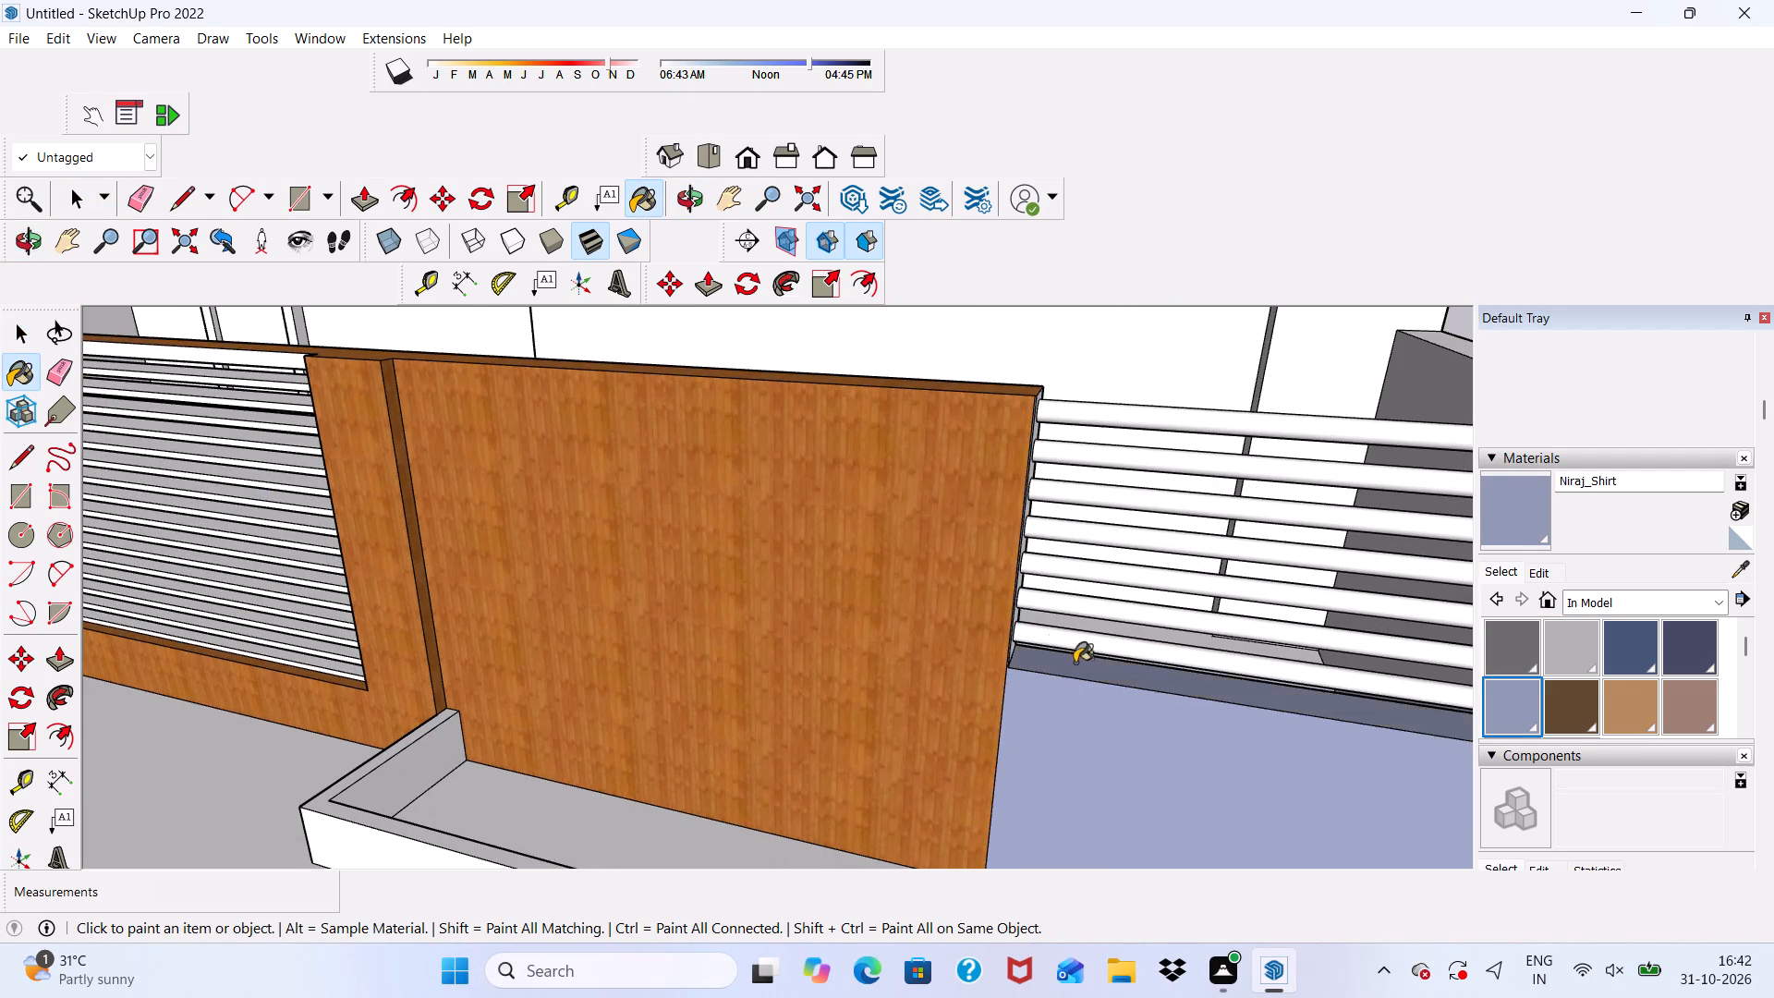
{"action": "scroll", "coordinate": [871, 605], "scroll_direction": "down", "scroll_amount": 5}
{"action": "scroll", "coordinate": [990, 625], "scroll_direction": "up", "scroll_amount": 1}
{"action": "middle_click_drag", "start_coordinate": [990, 623], "coordinate": [885, 583]}
{"action": "scroll", "coordinate": [990, 623], "scroll_direction": "down", "scroll_amount": 1}
{"action": "scroll", "coordinate": [933, 570], "scroll_direction": "up", "scroll_amount": 5}
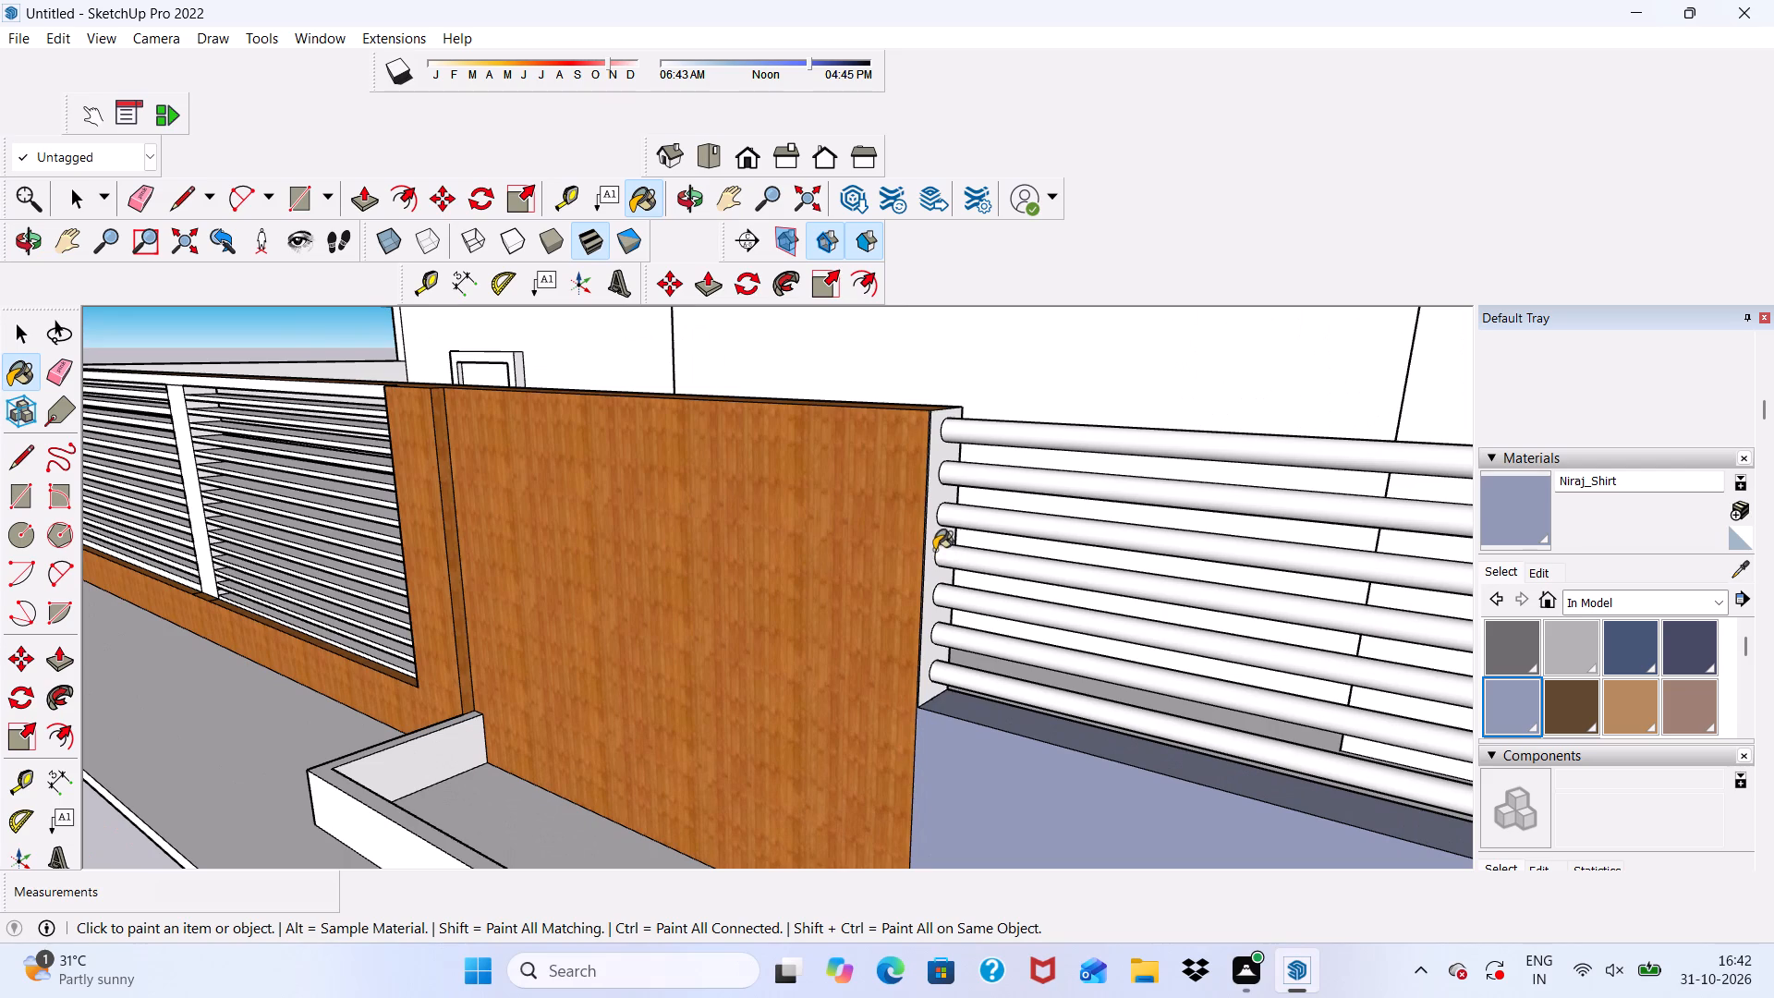
{"action": "left_click", "coordinate": [930, 531]}
{"action": "scroll", "coordinate": [930, 543], "scroll_direction": "down", "scroll_amount": 2}
{"action": "middle_click_drag", "start_coordinate": [937, 565], "coordinate": [1218, 566]}
{"action": "scroll", "coordinate": [1263, 516], "scroll_direction": "up", "scroll_amount": 3}
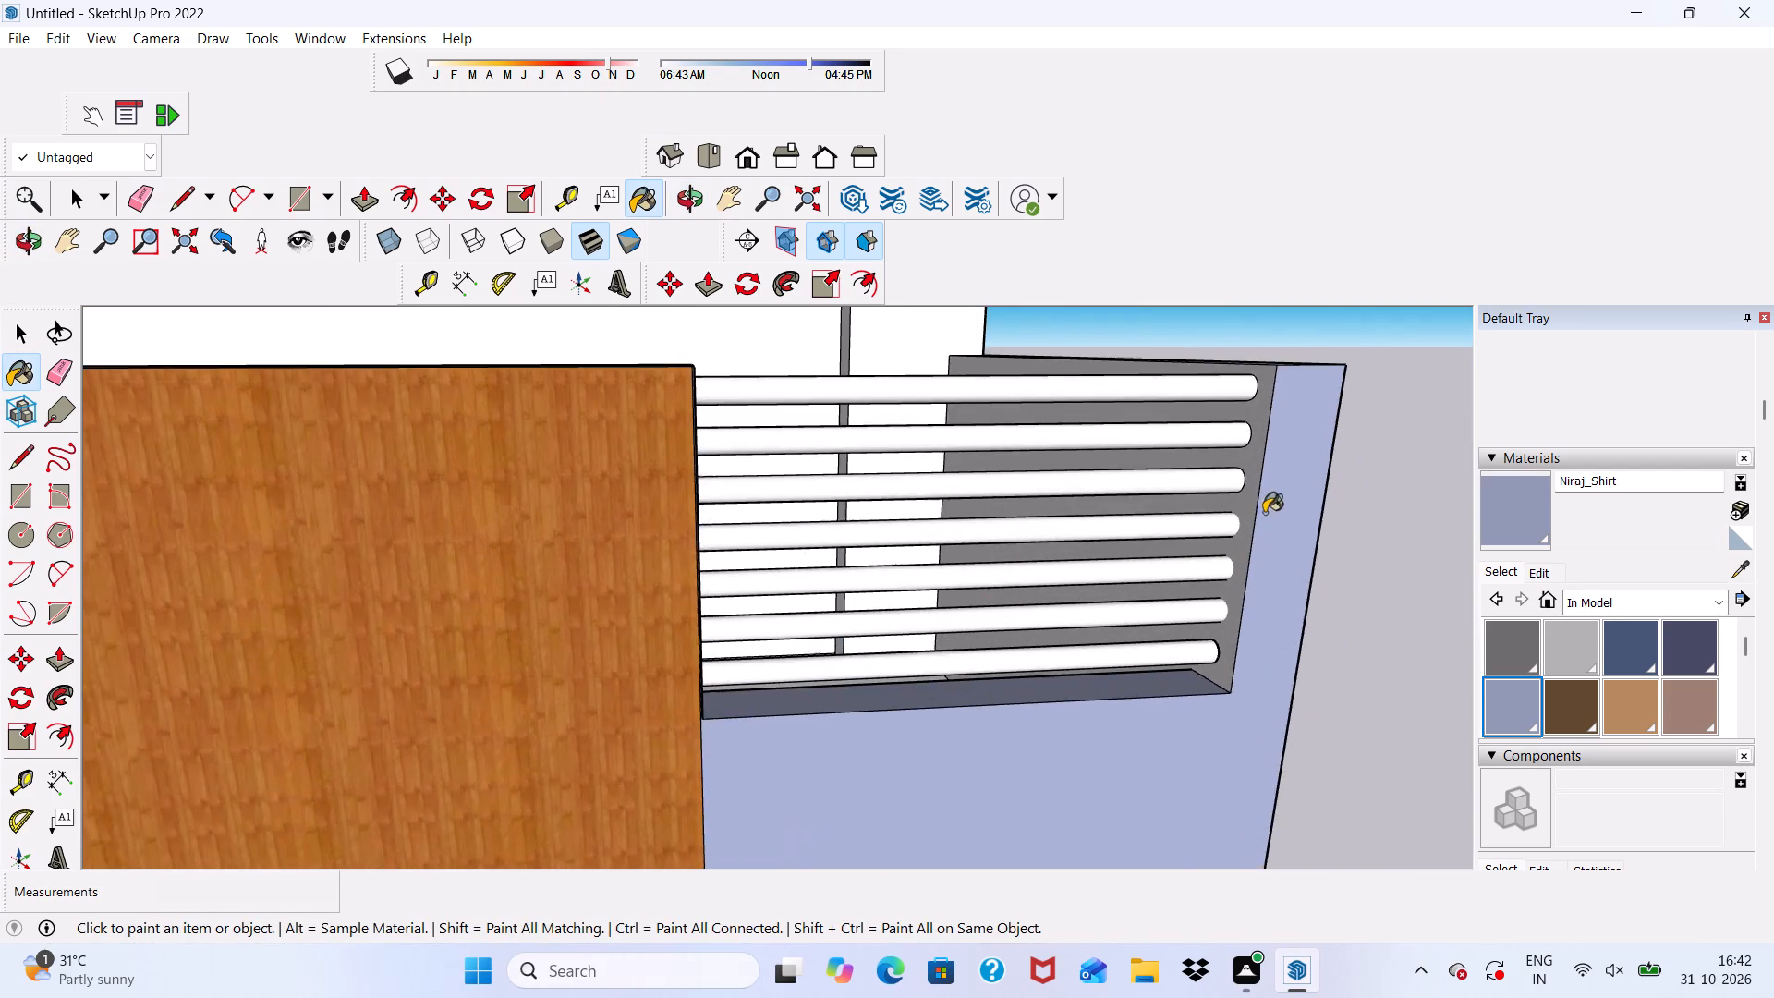
{"action": "scroll", "coordinate": [1264, 513], "scroll_direction": "up", "scroll_amount": 5}
{"action": "left_click", "coordinate": [1257, 460]}
{"action": "scroll", "coordinate": [1252, 484], "scroll_direction": "down", "scroll_amount": 9}
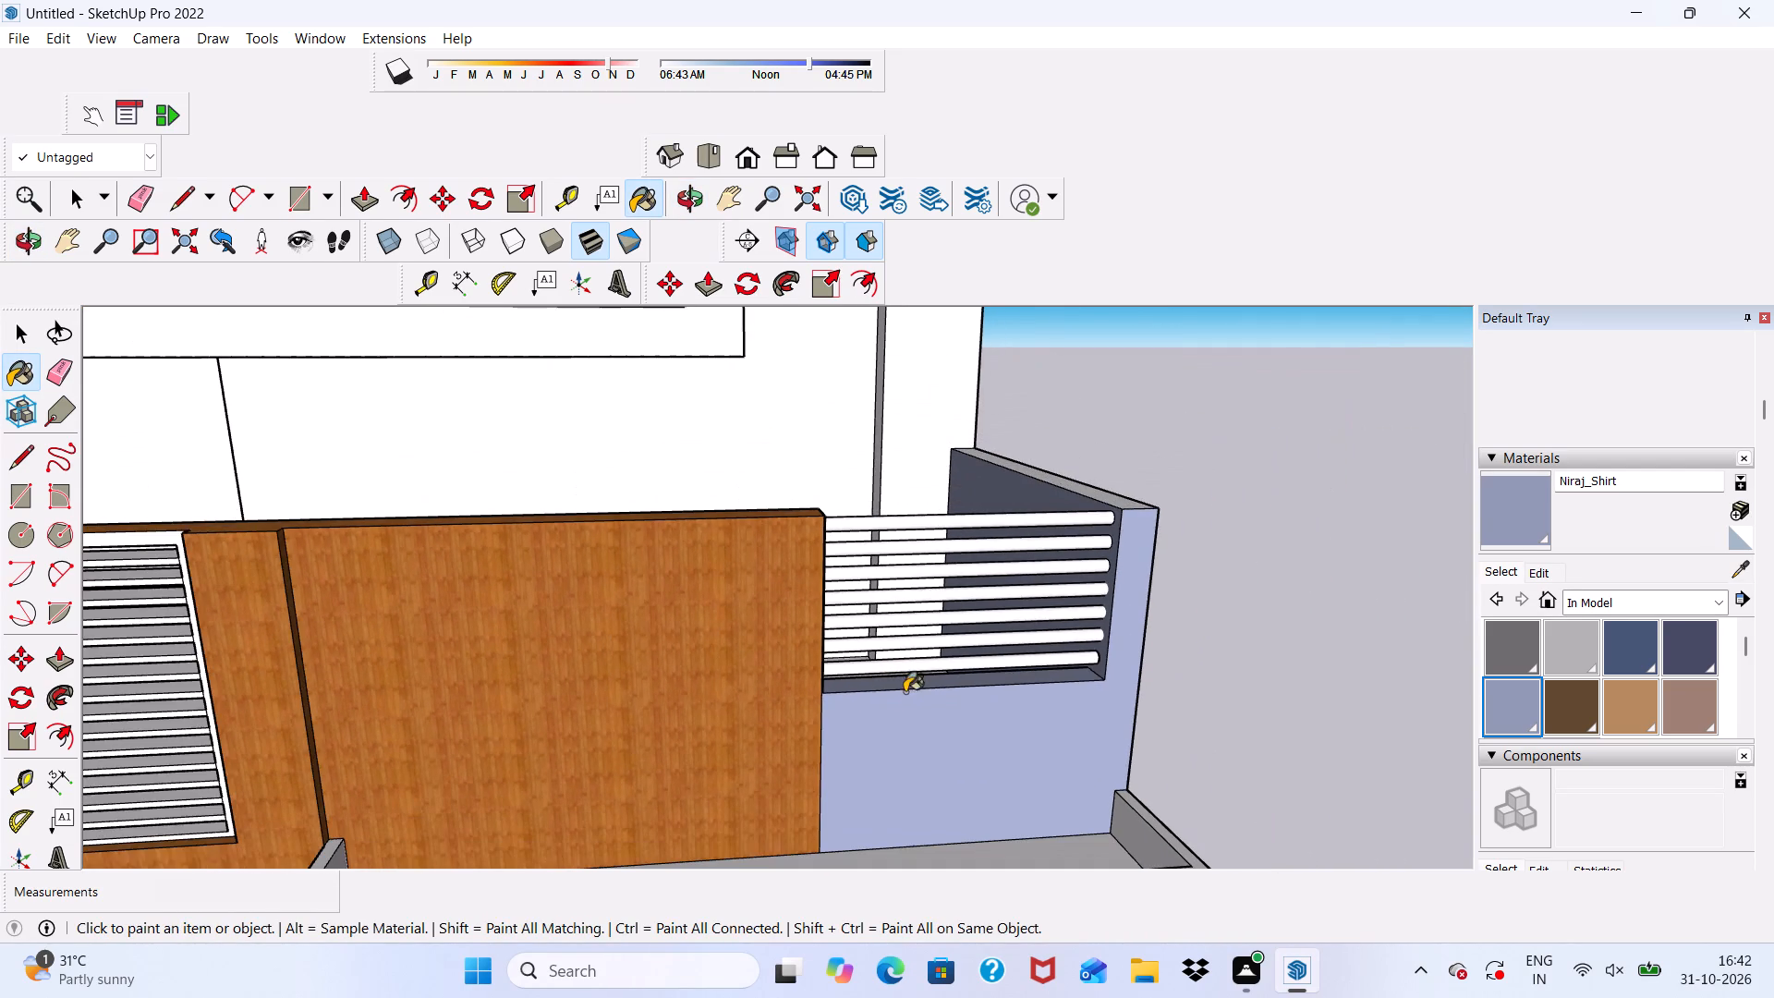
Paint the outer and inner front bands of the C-shaped balcony frame with Wood Bamboo, leaving out the thin strip between them.
{"action": "middle_click_drag", "start_coordinate": [905, 692], "coordinate": [868, 509]}
{"action": "key", "text": "space"}
{"action": "scroll", "coordinate": [867, 506], "scroll_direction": "up", "scroll_amount": 1}
{"action": "scroll", "coordinate": [867, 502], "scroll_direction": "down", "scroll_amount": 6}
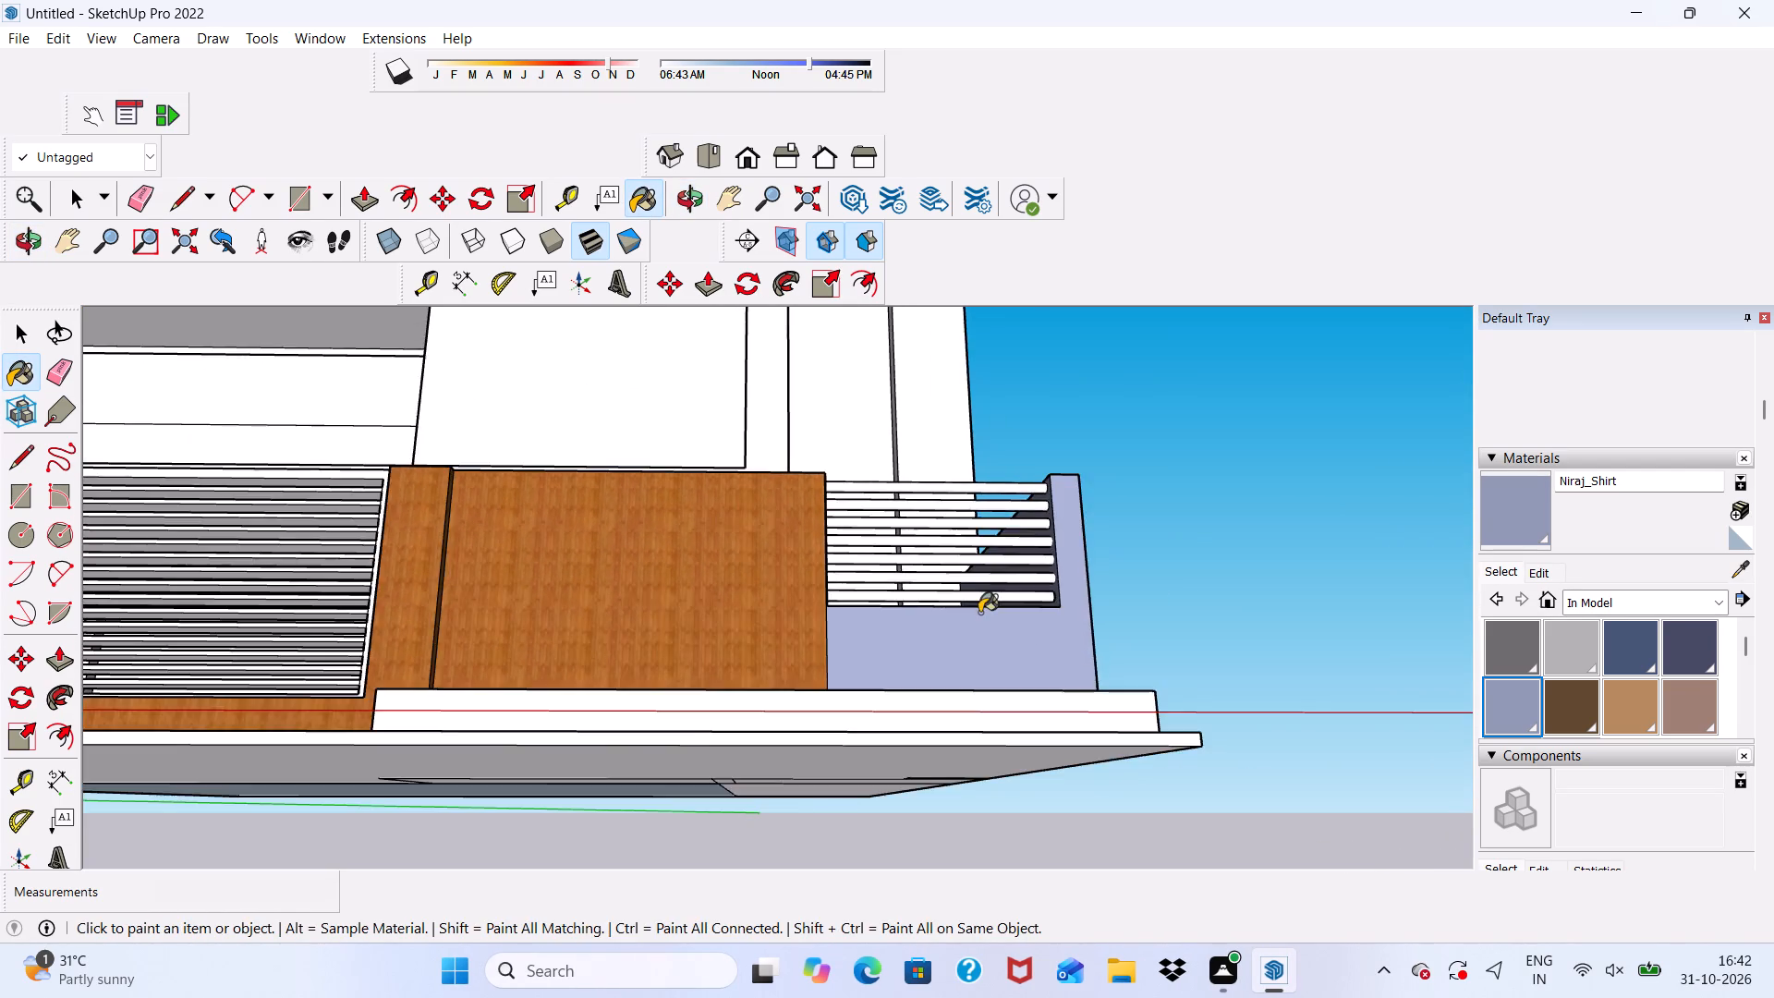
{"action": "middle_click_drag", "start_coordinate": [979, 613], "coordinate": [829, 727]}
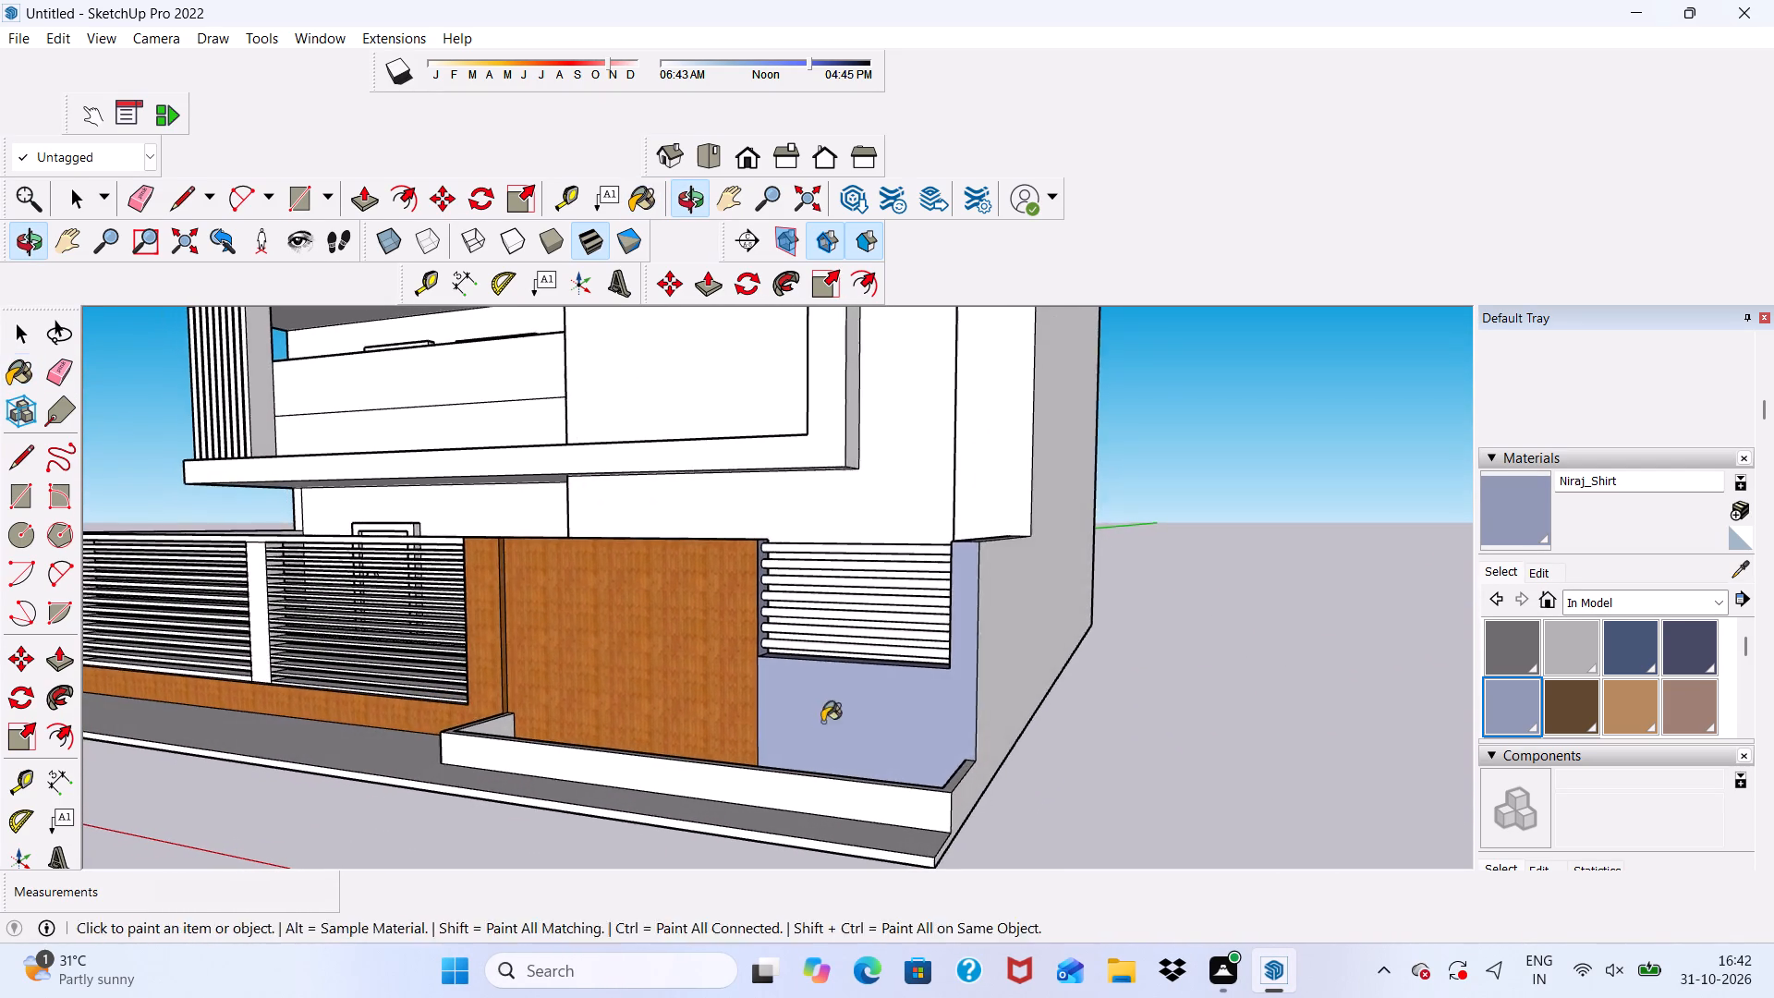
{"action": "scroll", "coordinate": [859, 568], "scroll_direction": "down", "scroll_amount": 5}
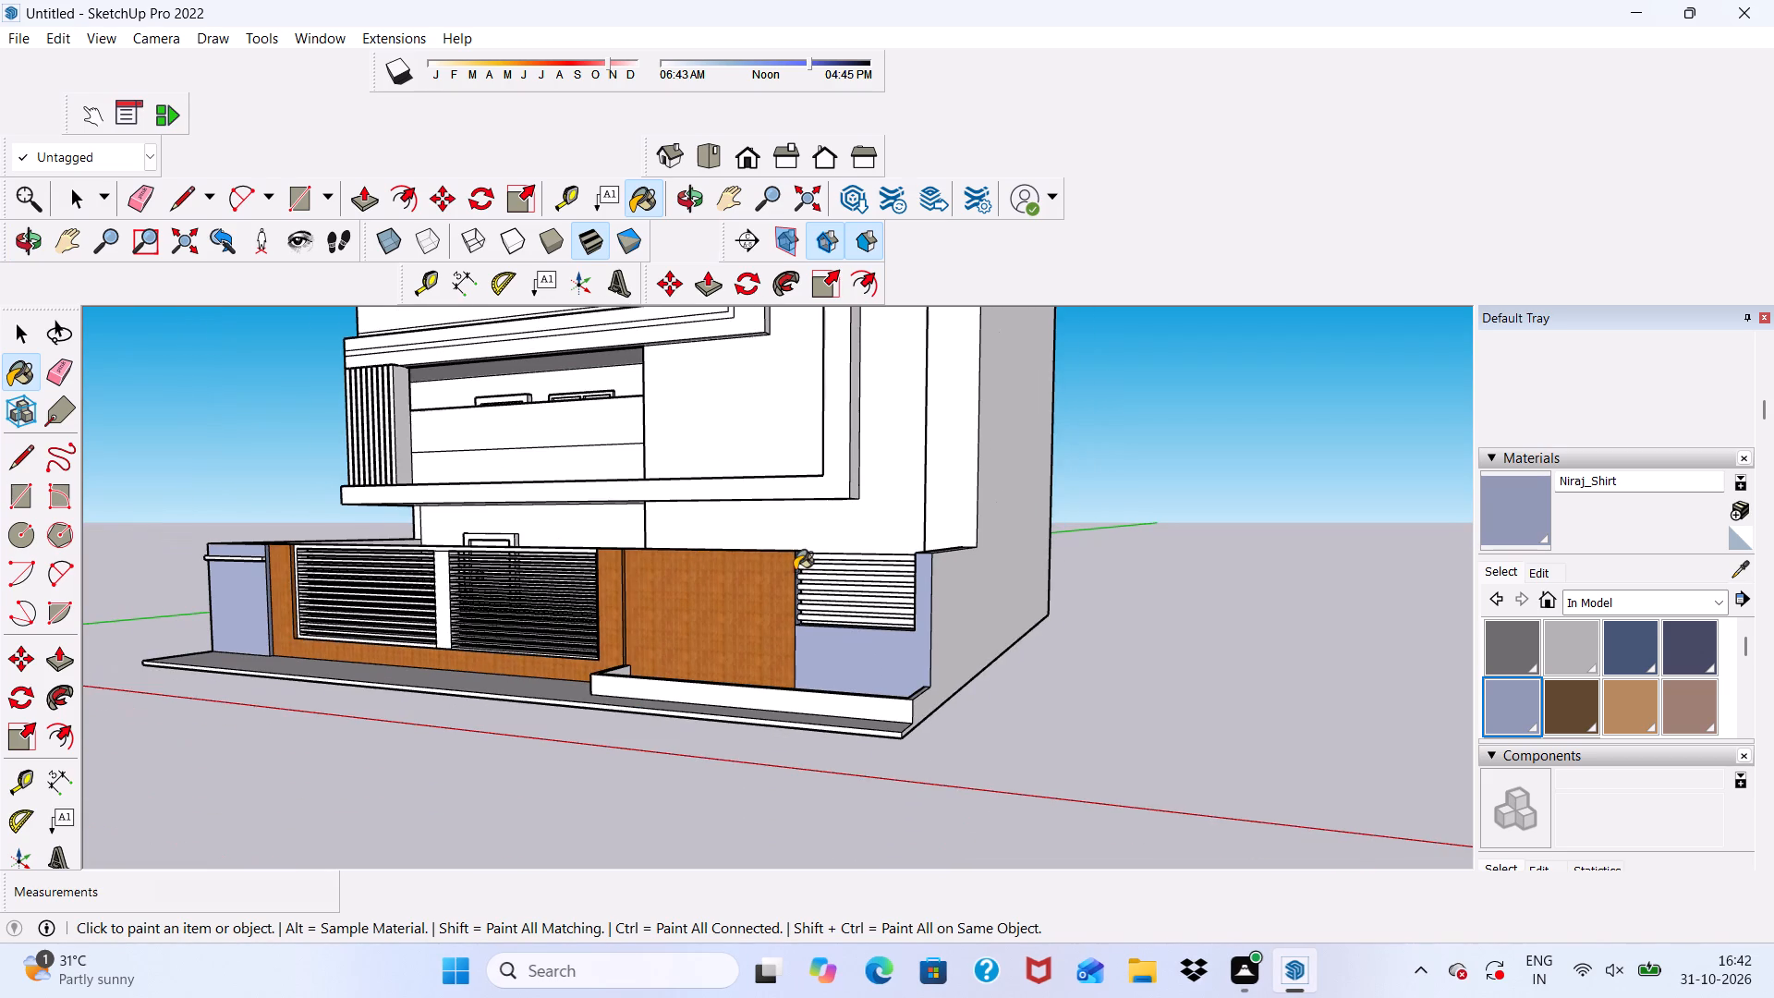
{"action": "scroll", "coordinate": [1615, 669], "scroll_direction": "up", "scroll_amount": 1}
{"action": "scroll", "coordinate": [1616, 668], "scroll_direction": "down", "scroll_amount": 2}
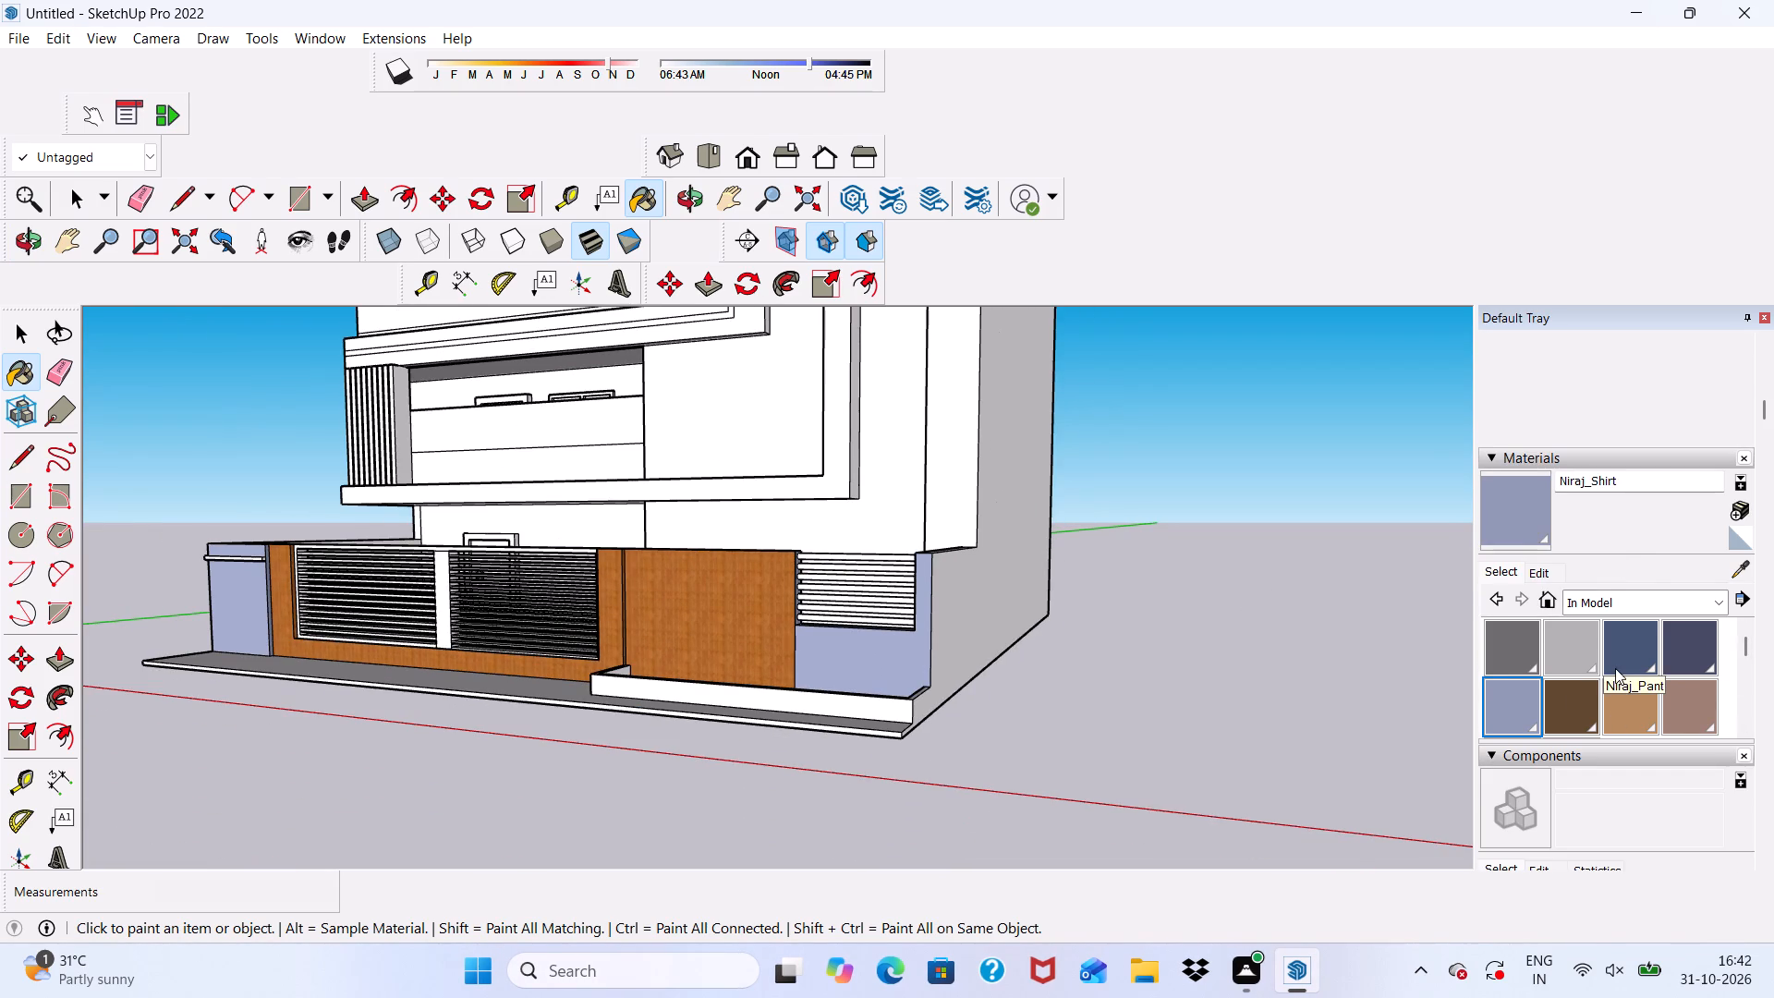
{"action": "left_click", "coordinate": [1519, 663]}
{"action": "scroll", "coordinate": [844, 499], "scroll_direction": "down", "scroll_amount": 5}
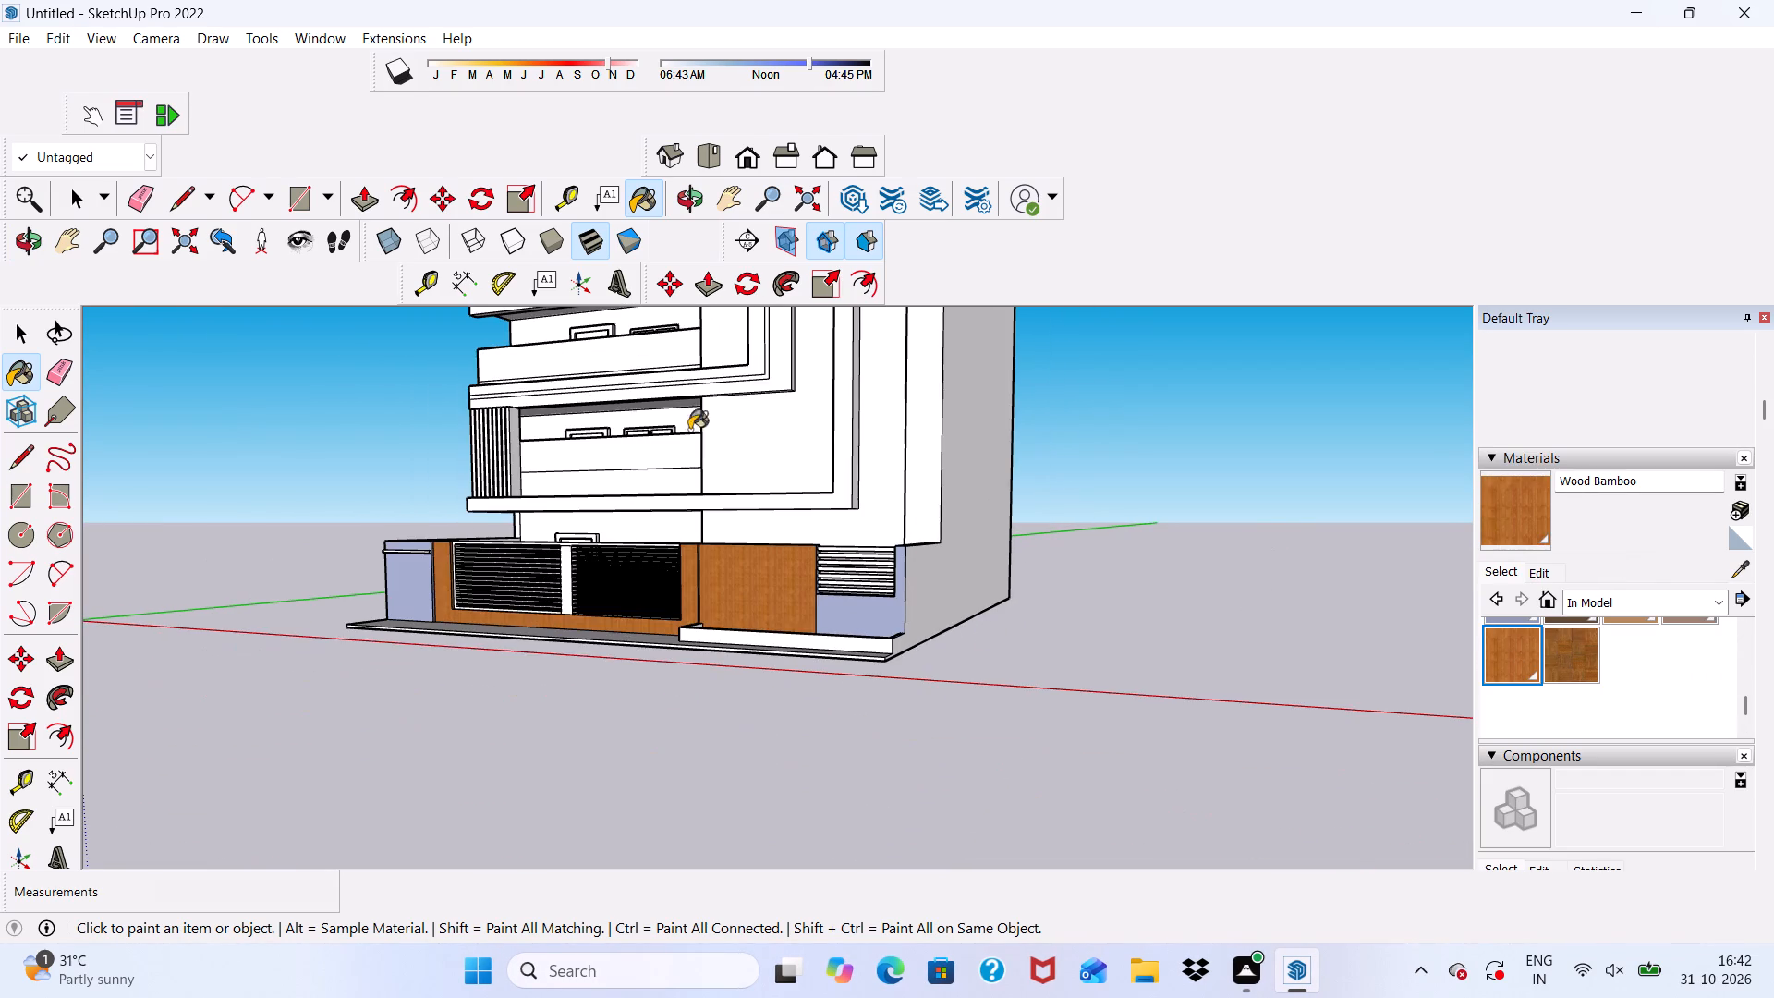
{"action": "scroll", "coordinate": [583, 394], "scroll_direction": "up", "scroll_amount": 14}
{"action": "left_click", "coordinate": [588, 403]}
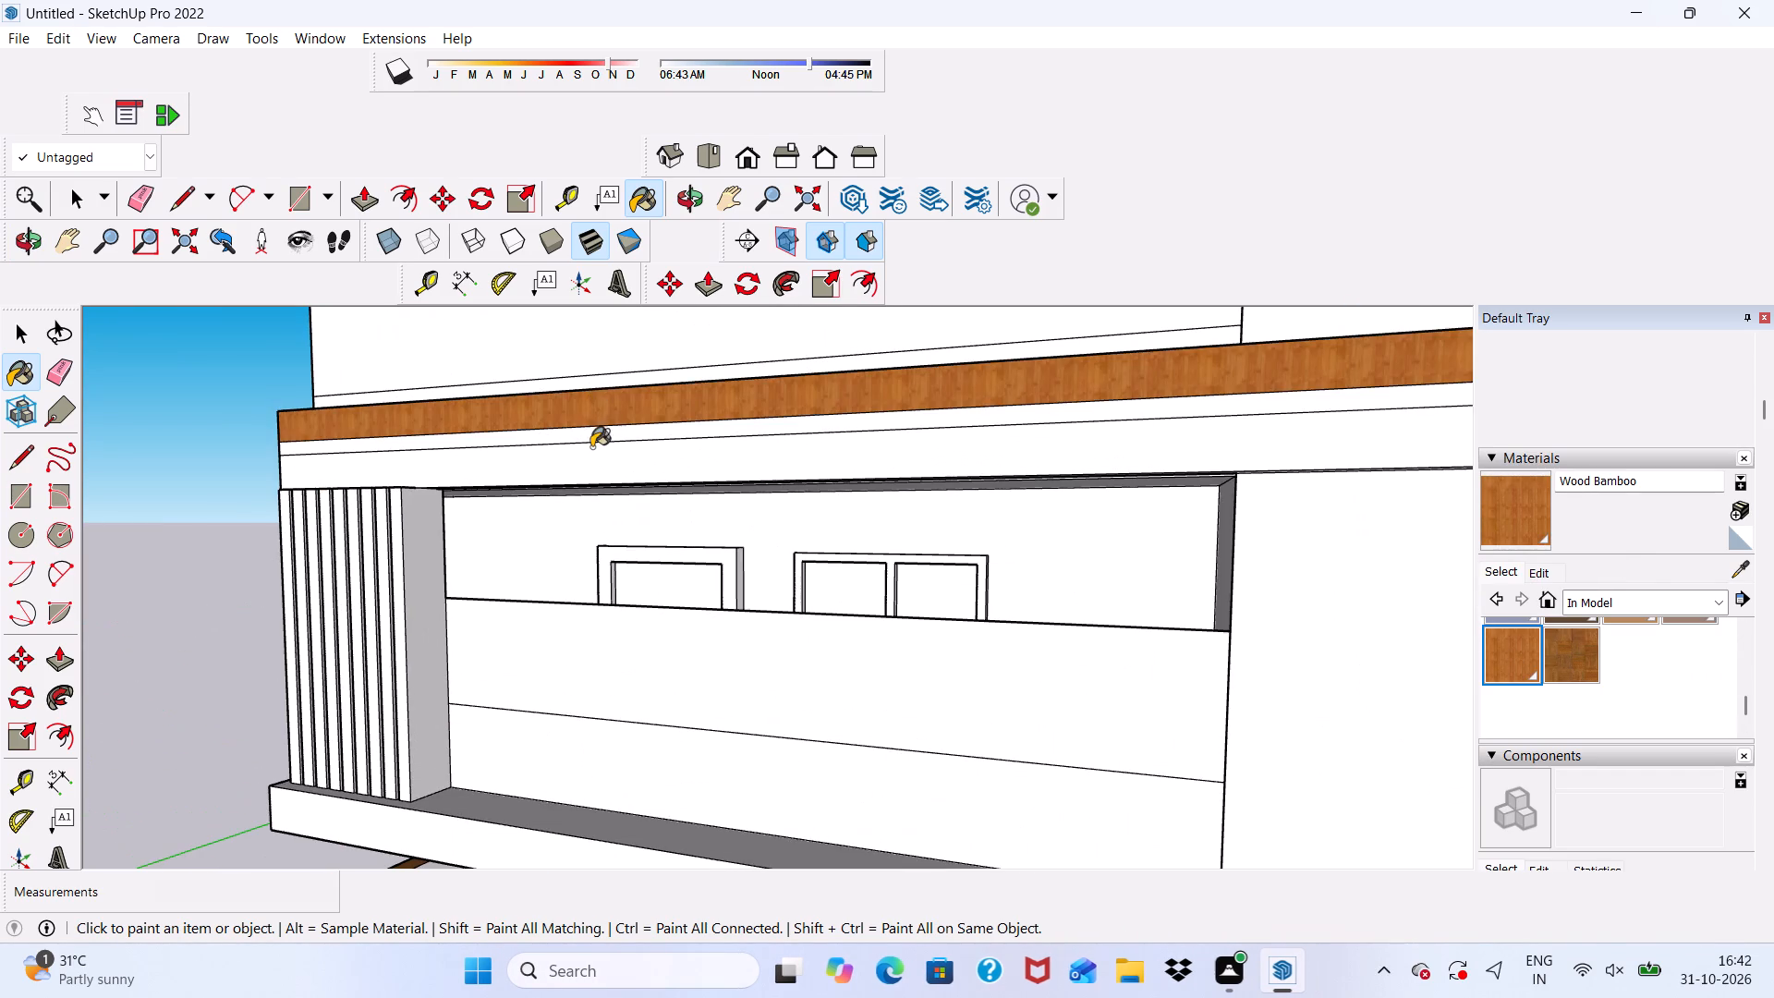
{"action": "left_click", "coordinate": [591, 464]}
Paint the free end and the top face of the C-shaped frame's lower arm with Wood Bamboo.
{"action": "scroll", "coordinate": [590, 462], "scroll_direction": "down", "scroll_amount": 4}
{"action": "middle_click_drag", "start_coordinate": [589, 468], "coordinate": [1032, 519]}
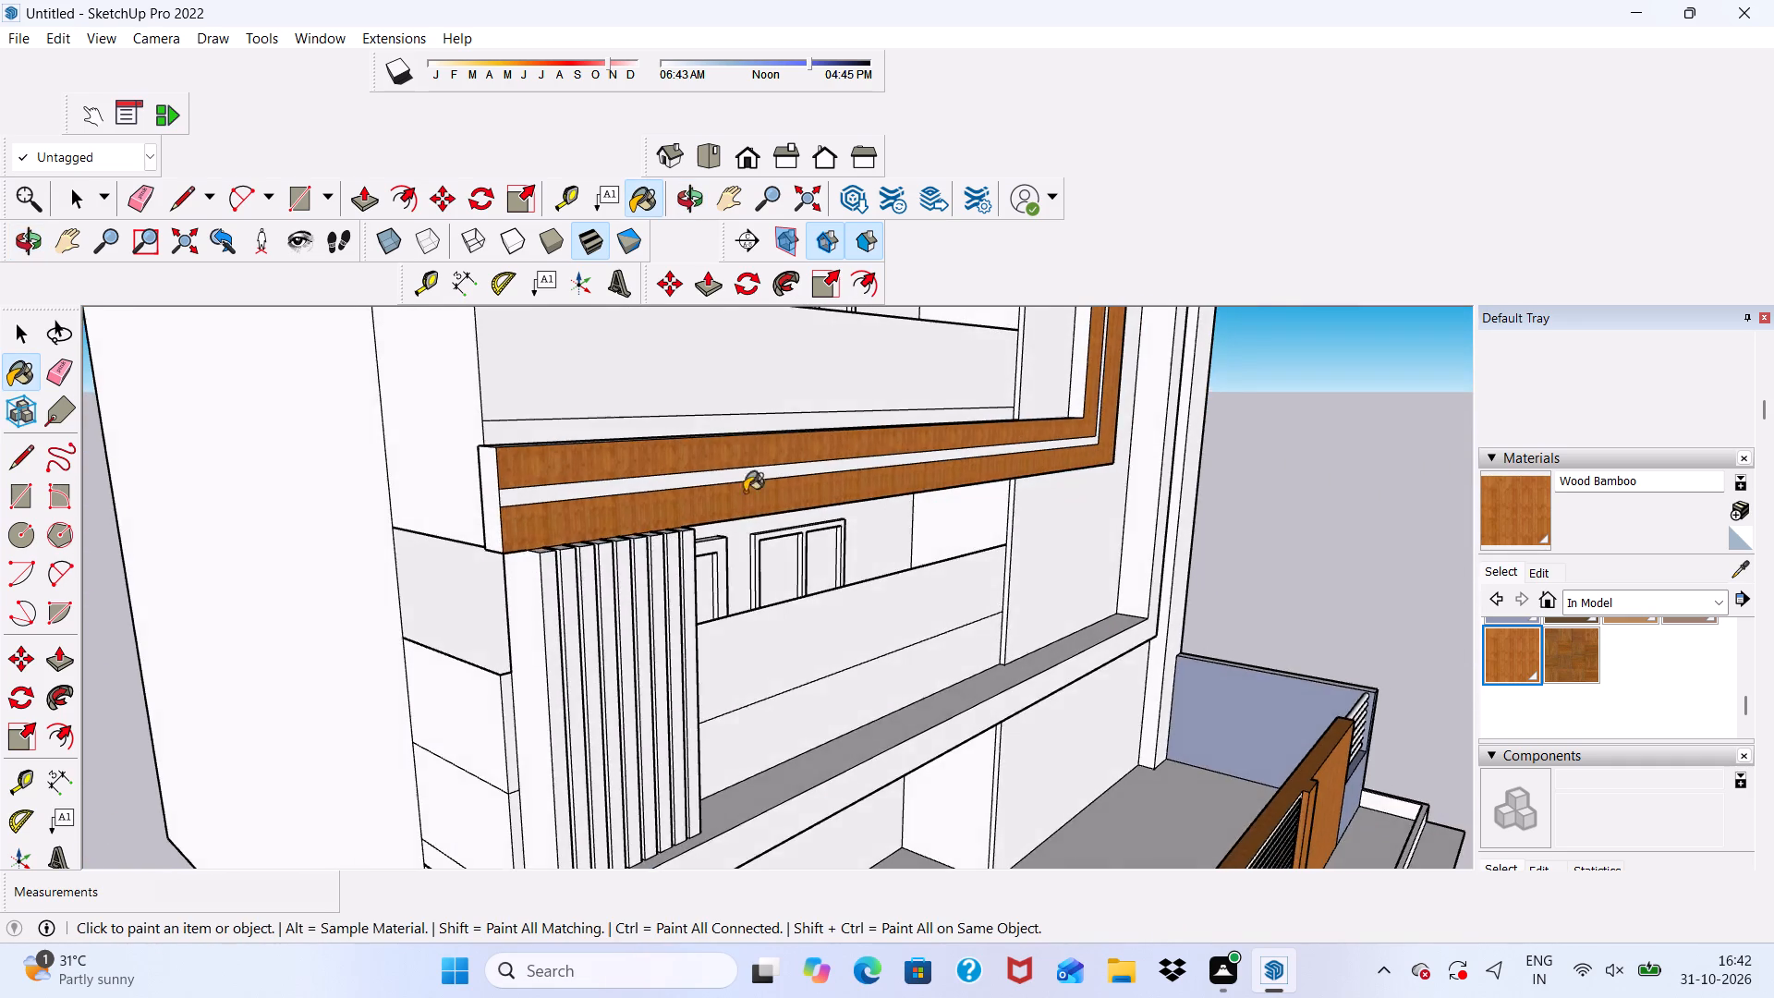
{"action": "scroll", "coordinate": [455, 456], "scroll_direction": "up", "scroll_amount": 9}
{"action": "left_click", "coordinate": [549, 494]}
{"action": "scroll", "coordinate": [587, 493], "scroll_direction": "down", "scroll_amount": 1}
{"action": "middle_click_drag", "start_coordinate": [589, 494], "coordinate": [523, 596]}
{"action": "scroll", "coordinate": [518, 575], "scroll_direction": "up", "scroll_amount": 4}
{"action": "left_click", "coordinate": [484, 537]}
{"action": "left_click", "coordinate": [517, 436]}
{"action": "scroll", "coordinate": [486, 447], "scroll_direction": "down", "scroll_amount": 6}
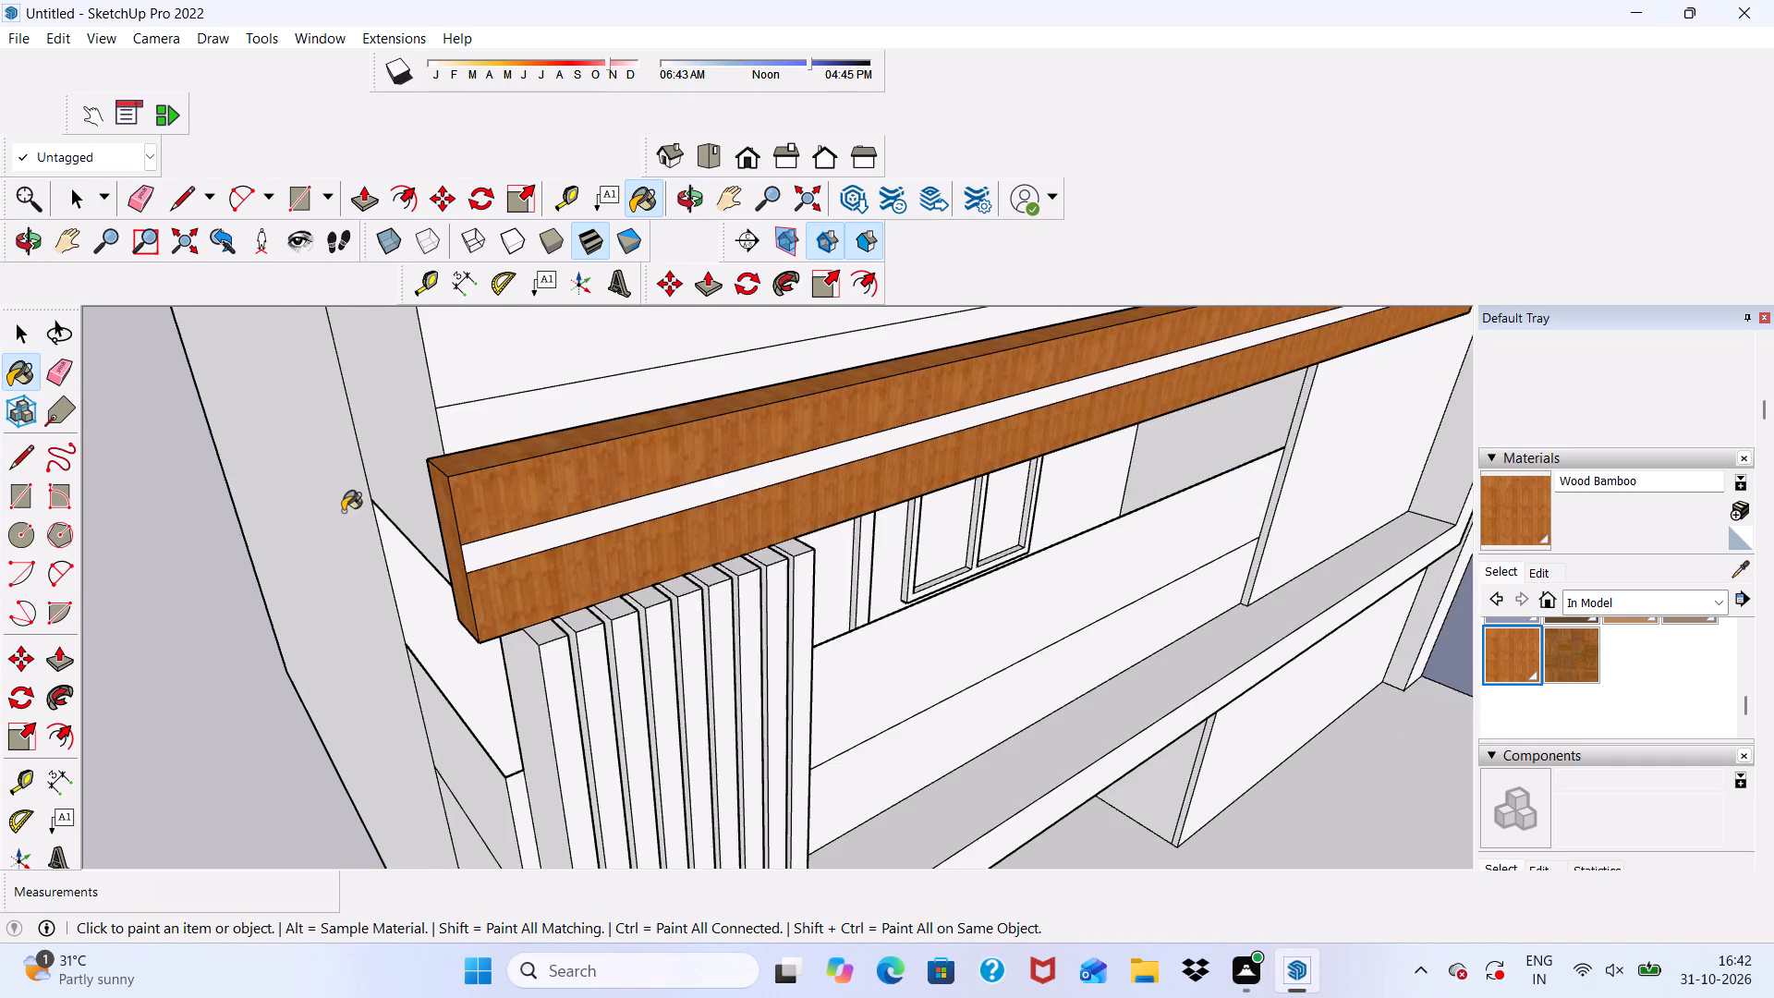
Paint the C-shaped frame's inner vertical face and the underside of its upper arm with Wood Bamboo.
{"action": "scroll", "coordinate": [332, 499], "scroll_direction": "down", "scroll_amount": 18}
{"action": "scroll", "coordinate": [799, 356], "scroll_direction": "up", "scroll_amount": 6}
{"action": "scroll", "coordinate": [680, 518], "scroll_direction": "up", "scroll_amount": 8}
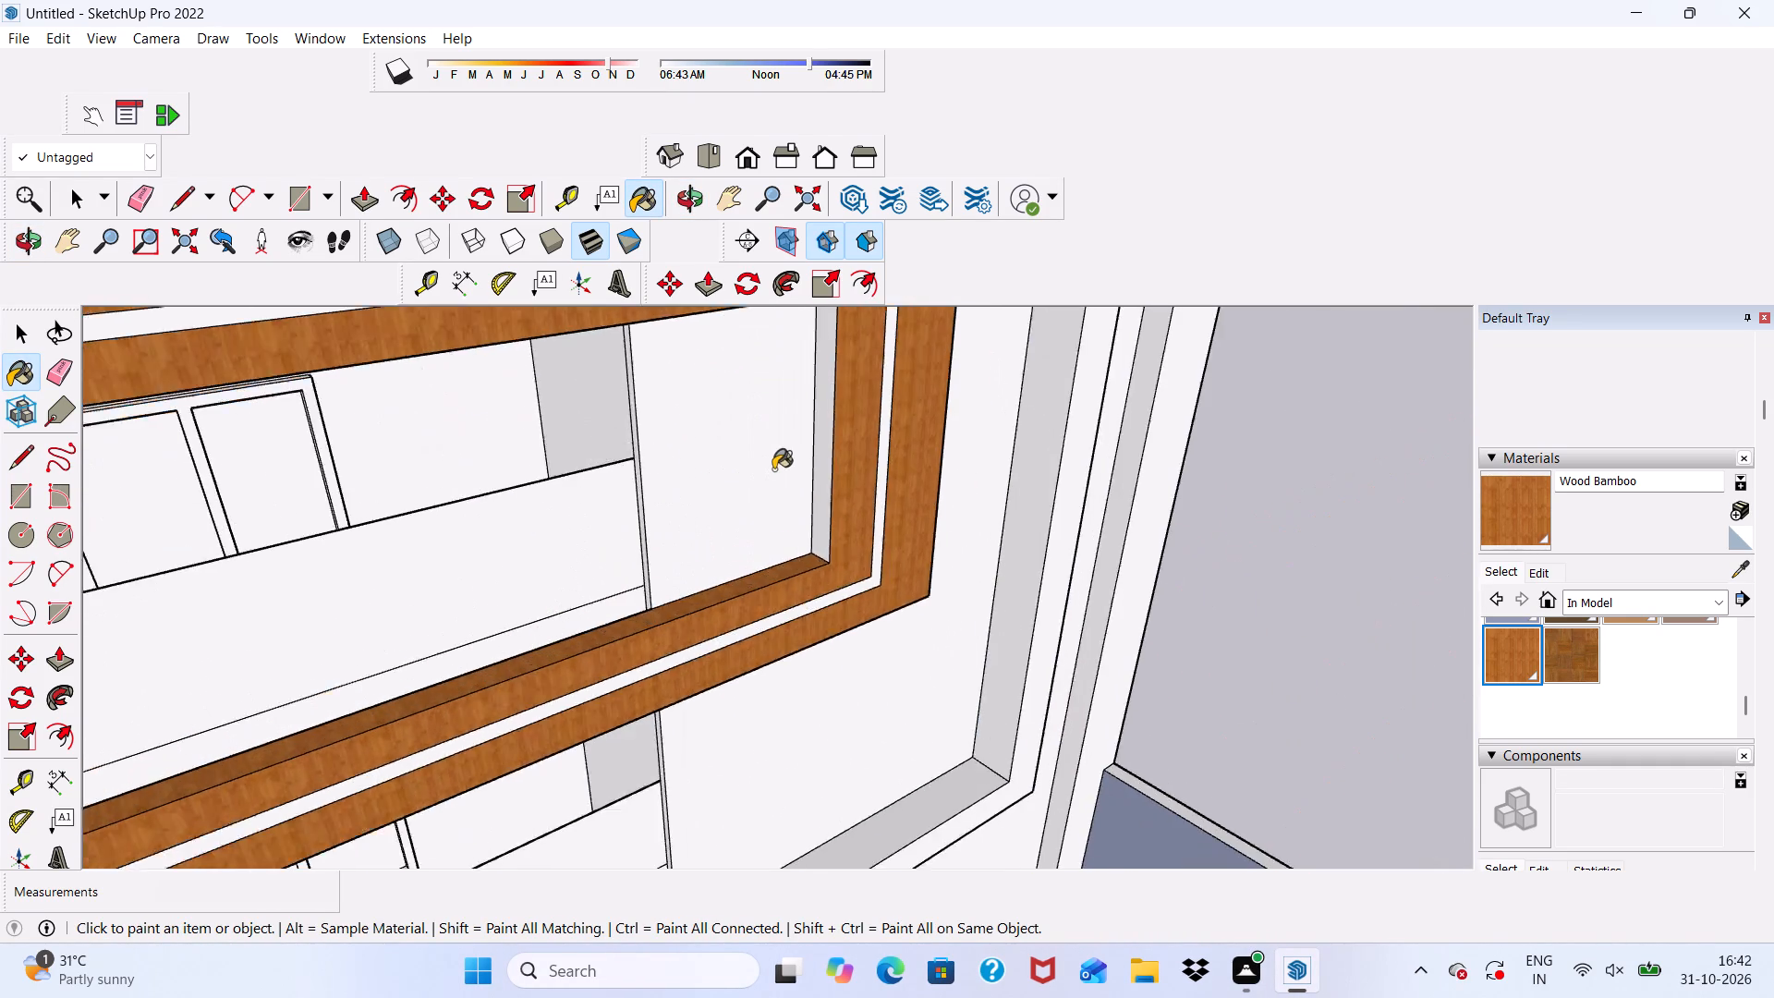
{"action": "scroll", "coordinate": [773, 469], "scroll_direction": "up", "scroll_amount": 7}
{"action": "left_click", "coordinate": [841, 443]}
{"action": "scroll", "coordinate": [840, 443], "scroll_direction": "down", "scroll_amount": 12}
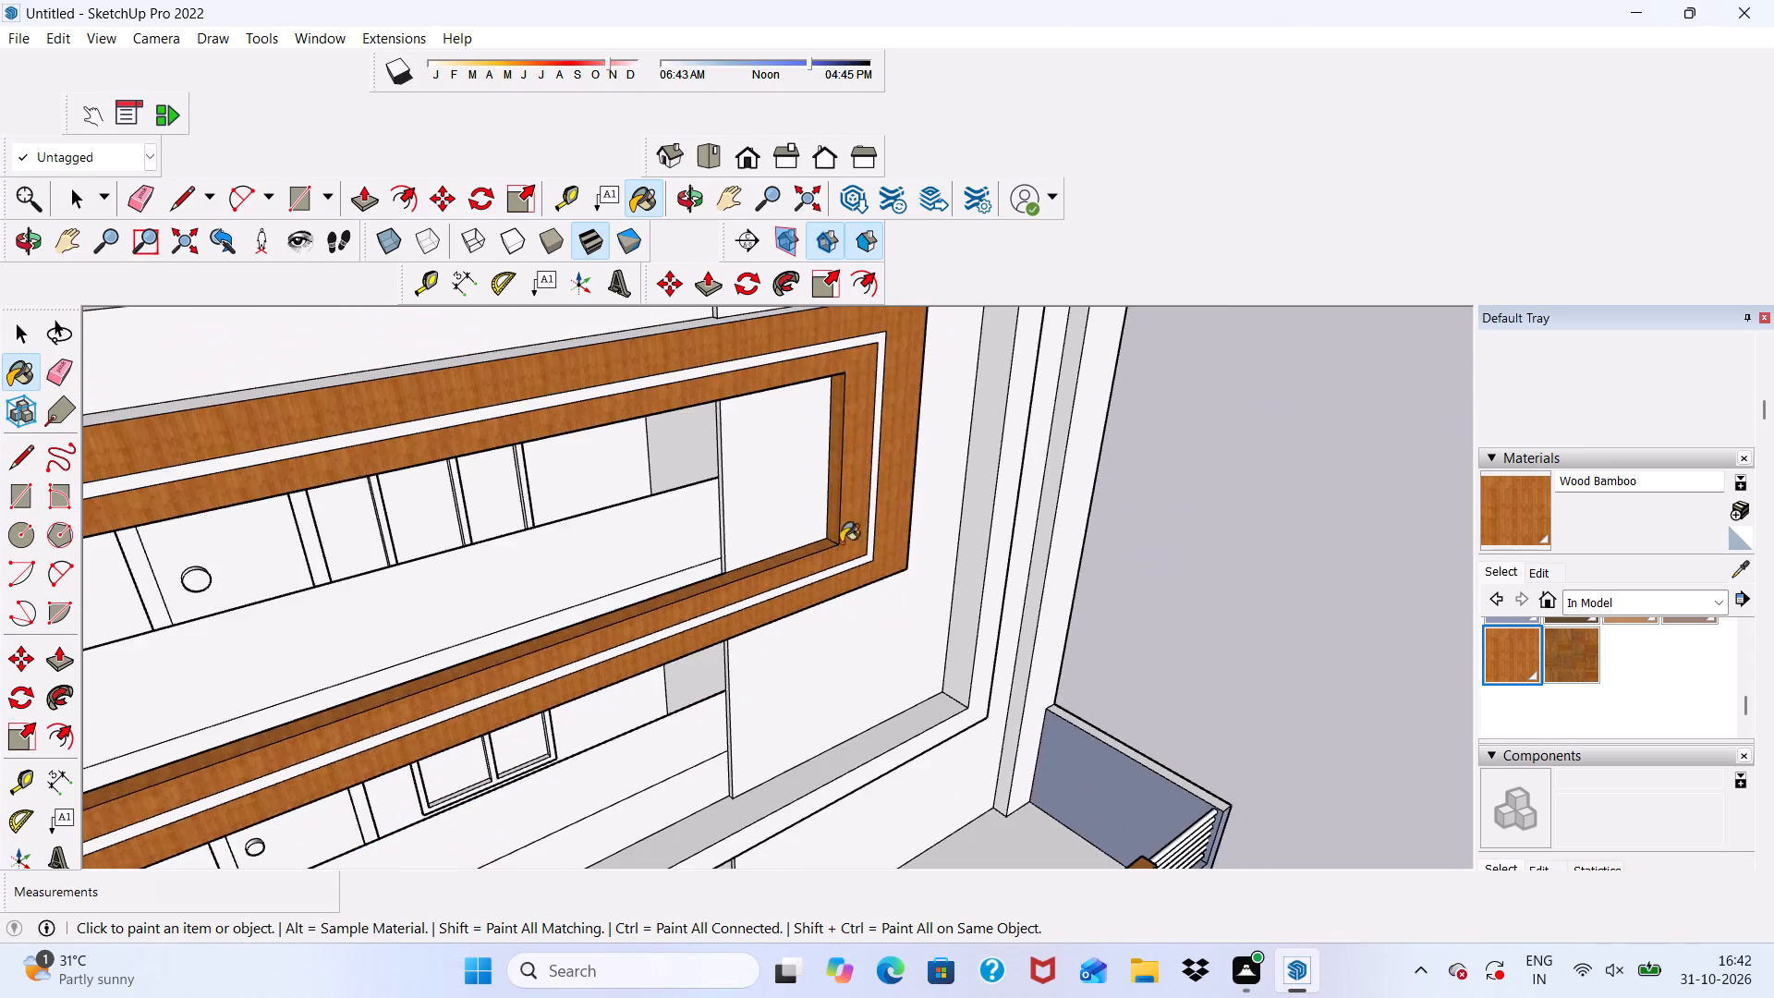
{"action": "middle_click_drag", "start_coordinate": [833, 520], "coordinate": [770, 330]}
{"action": "scroll", "coordinate": [770, 329], "scroll_direction": "up", "scroll_amount": 12}
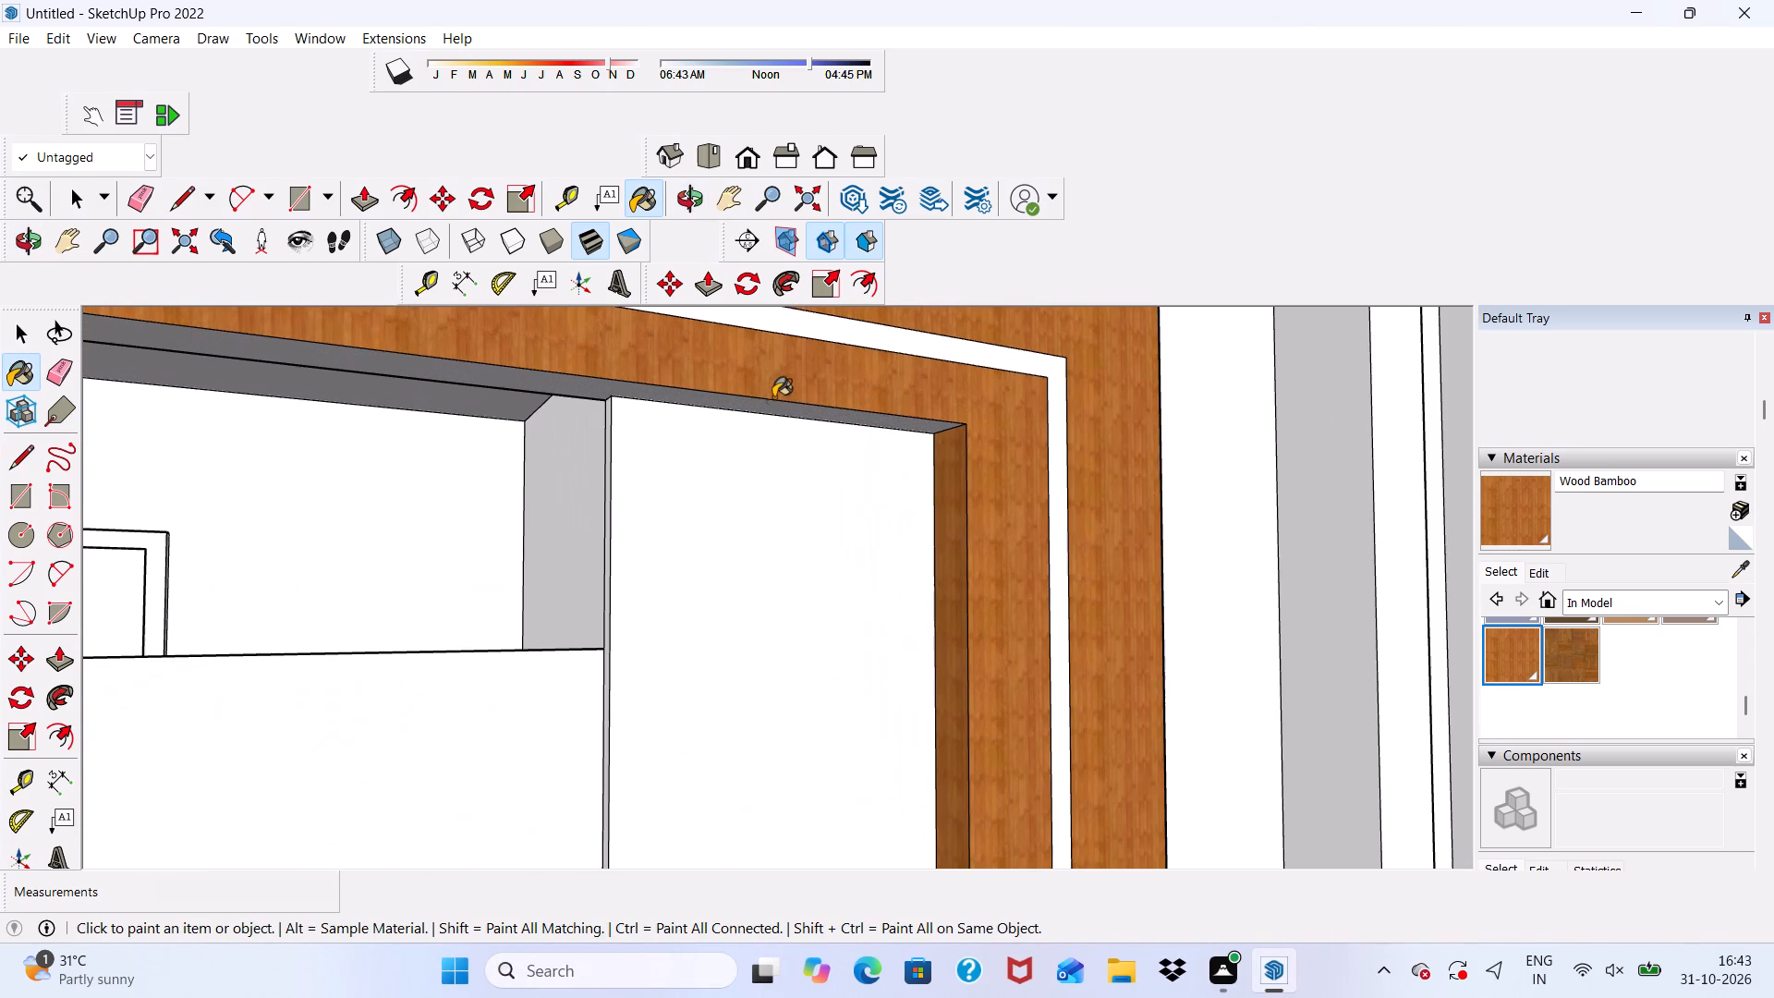
{"action": "left_click", "coordinate": [762, 401]}
Paint the underside of the C-shaped frame's lower arm and the frame's outer vertical side with Wood Bamboo.
{"action": "scroll", "coordinate": [756, 410], "scroll_direction": "down", "scroll_amount": 10}
{"action": "scroll", "coordinate": [936, 532], "scroll_direction": "up", "scroll_amount": 1}
{"action": "middle_click_drag", "start_coordinate": [936, 532], "coordinate": [516, 507]}
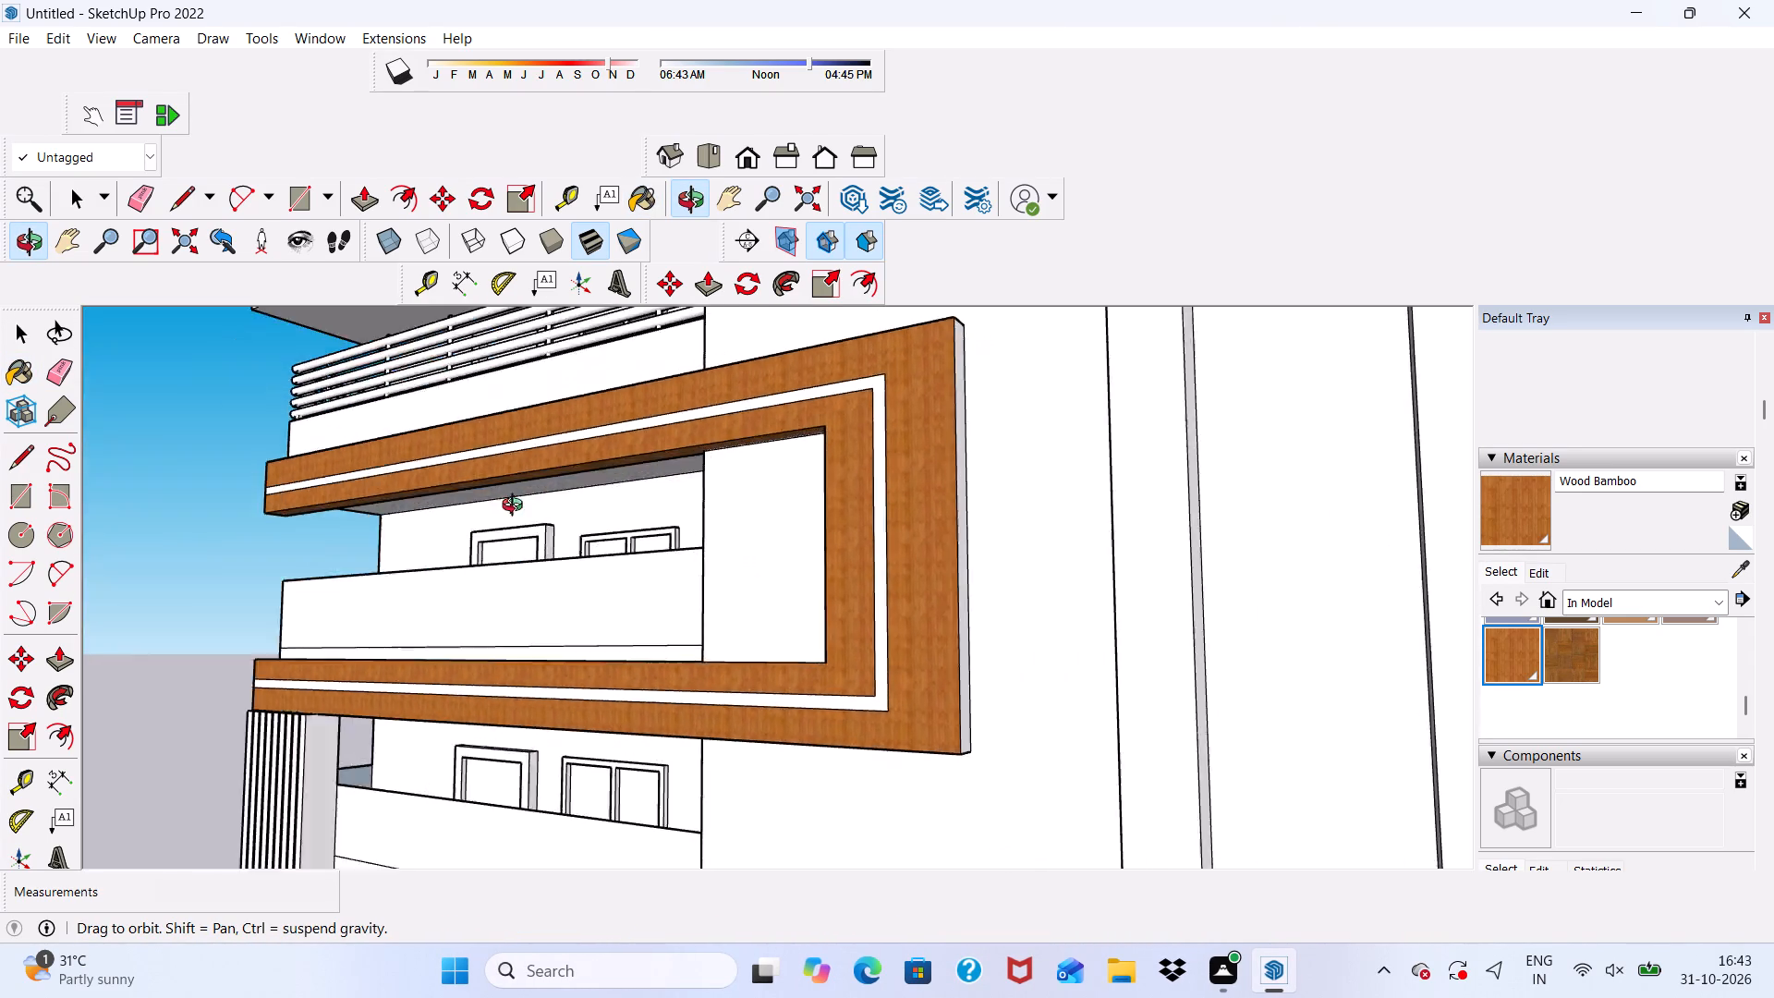
{"action": "middle_click_drag", "start_coordinate": [516, 507], "coordinate": [577, 287]}
{"action": "scroll", "coordinate": [681, 619], "scroll_direction": "up", "scroll_amount": 3}
{"action": "scroll", "coordinate": [712, 719], "scroll_direction": "up", "scroll_amount": 1}
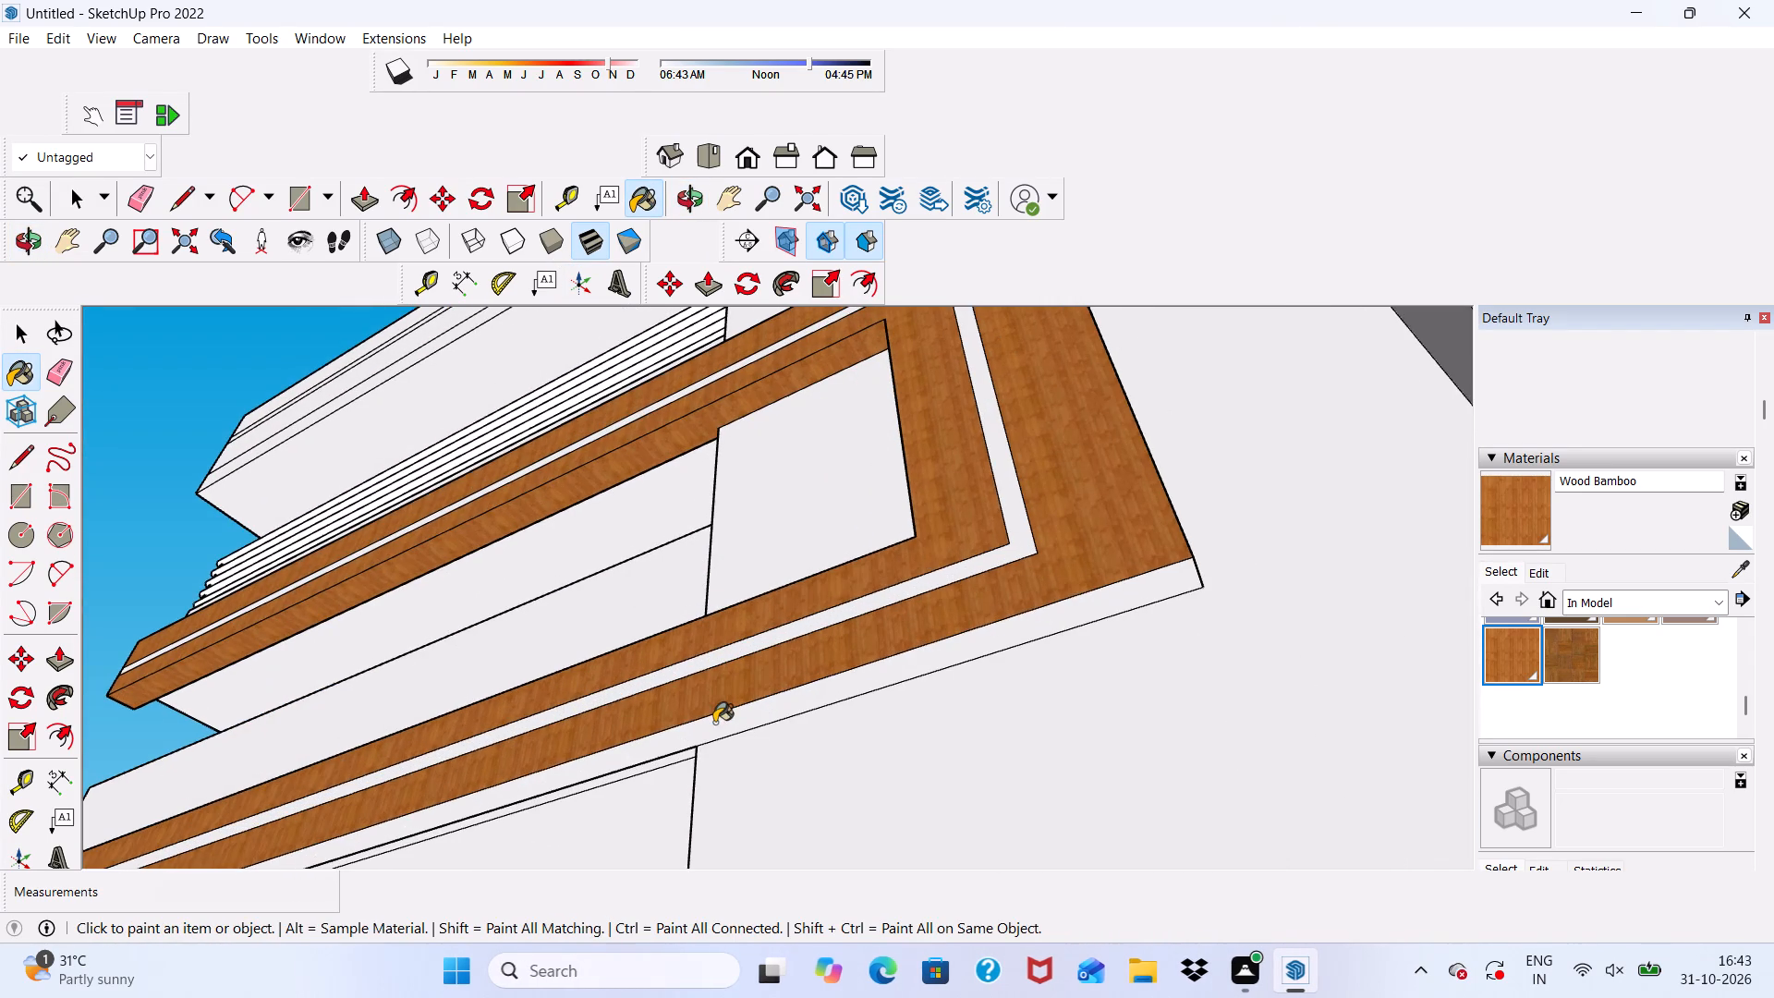
{"action": "left_click", "coordinate": [714, 723]}
{"action": "scroll", "coordinate": [711, 688], "scroll_direction": "down", "scroll_amount": 6}
{"action": "middle_click_drag", "start_coordinate": [1073, 628], "coordinate": [1043, 743]}
{"action": "scroll", "coordinate": [913, 557], "scroll_direction": "up", "scroll_amount": 8}
{"action": "left_click", "coordinate": [899, 496]}
{"action": "left_click", "coordinate": [908, 469]}
{"action": "scroll", "coordinate": [908, 460], "scroll_direction": "down", "scroll_amount": 3}
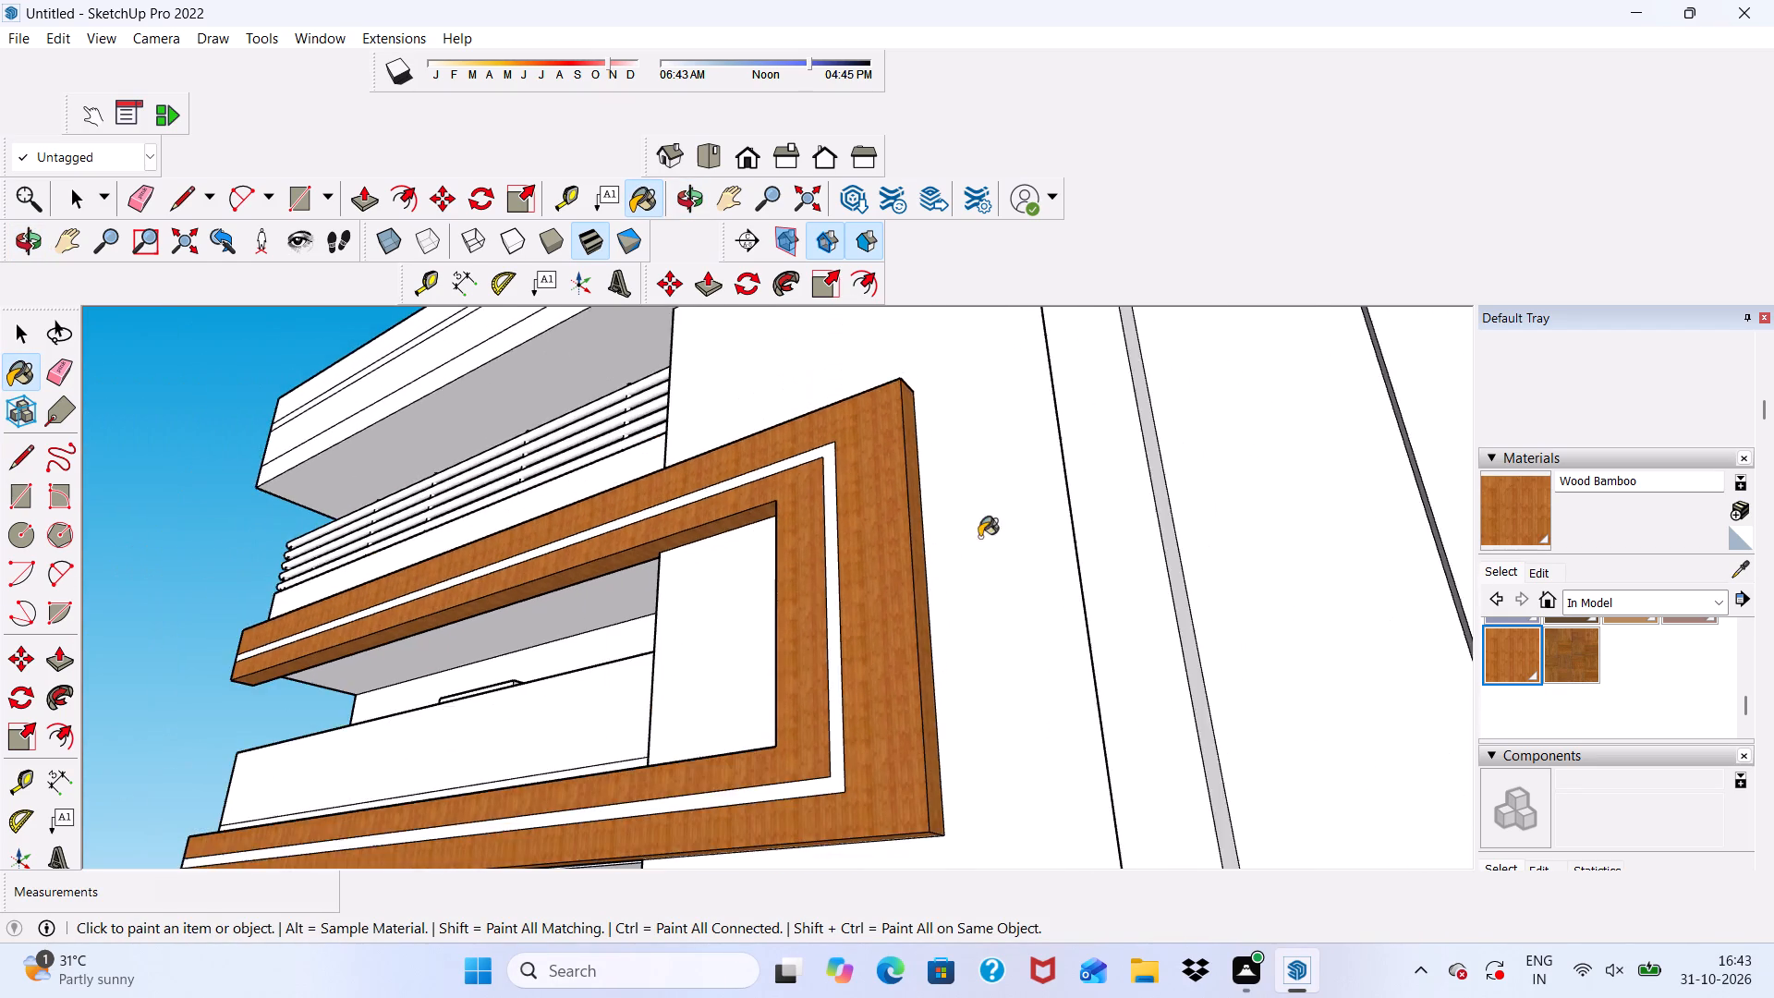
Paint the top face and the free end of the C-shaped frame's upper arm with Wood Bamboo.
{"action": "scroll", "coordinate": [979, 537], "scroll_direction": "down", "scroll_amount": 4}
{"action": "middle_click_drag", "start_coordinate": [973, 475], "coordinate": [961, 693]}
{"action": "scroll", "coordinate": [849, 699], "scroll_direction": "up", "scroll_amount": 8}
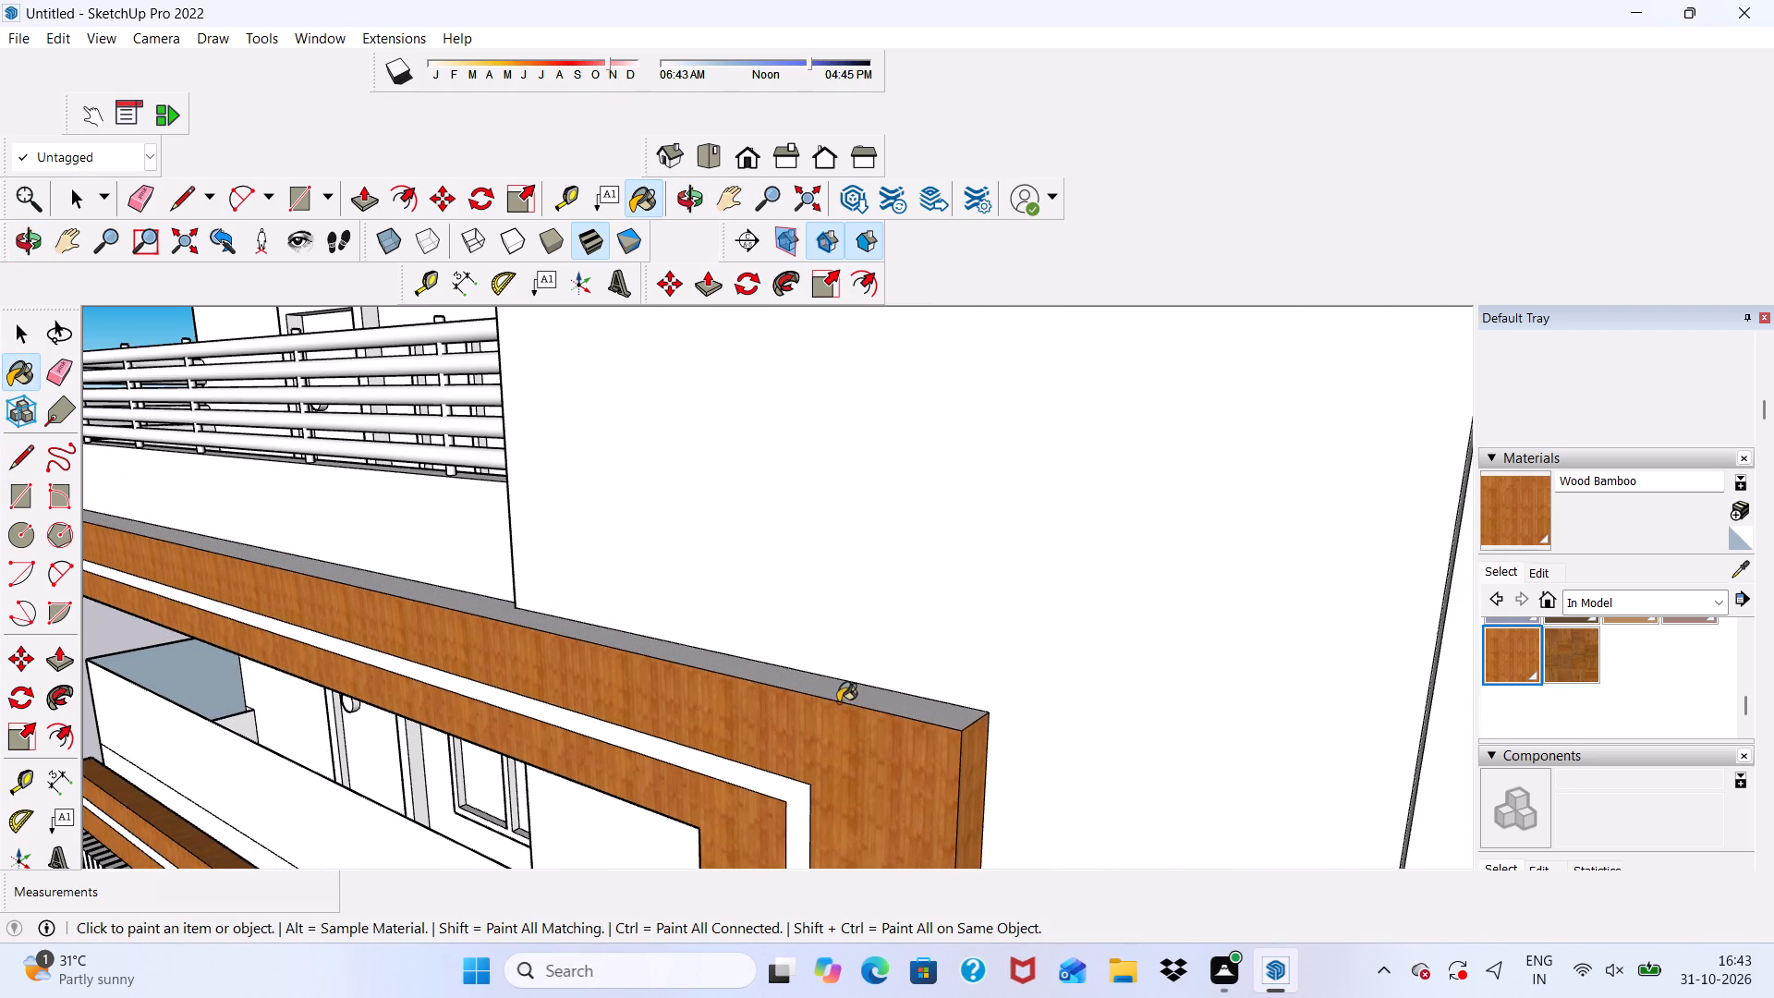
{"action": "left_click", "coordinate": [836, 691]}
{"action": "scroll", "coordinate": [836, 667], "scroll_direction": "down", "scroll_amount": 11}
{"action": "middle_click_drag", "start_coordinate": [716, 637], "coordinate": [896, 637]}
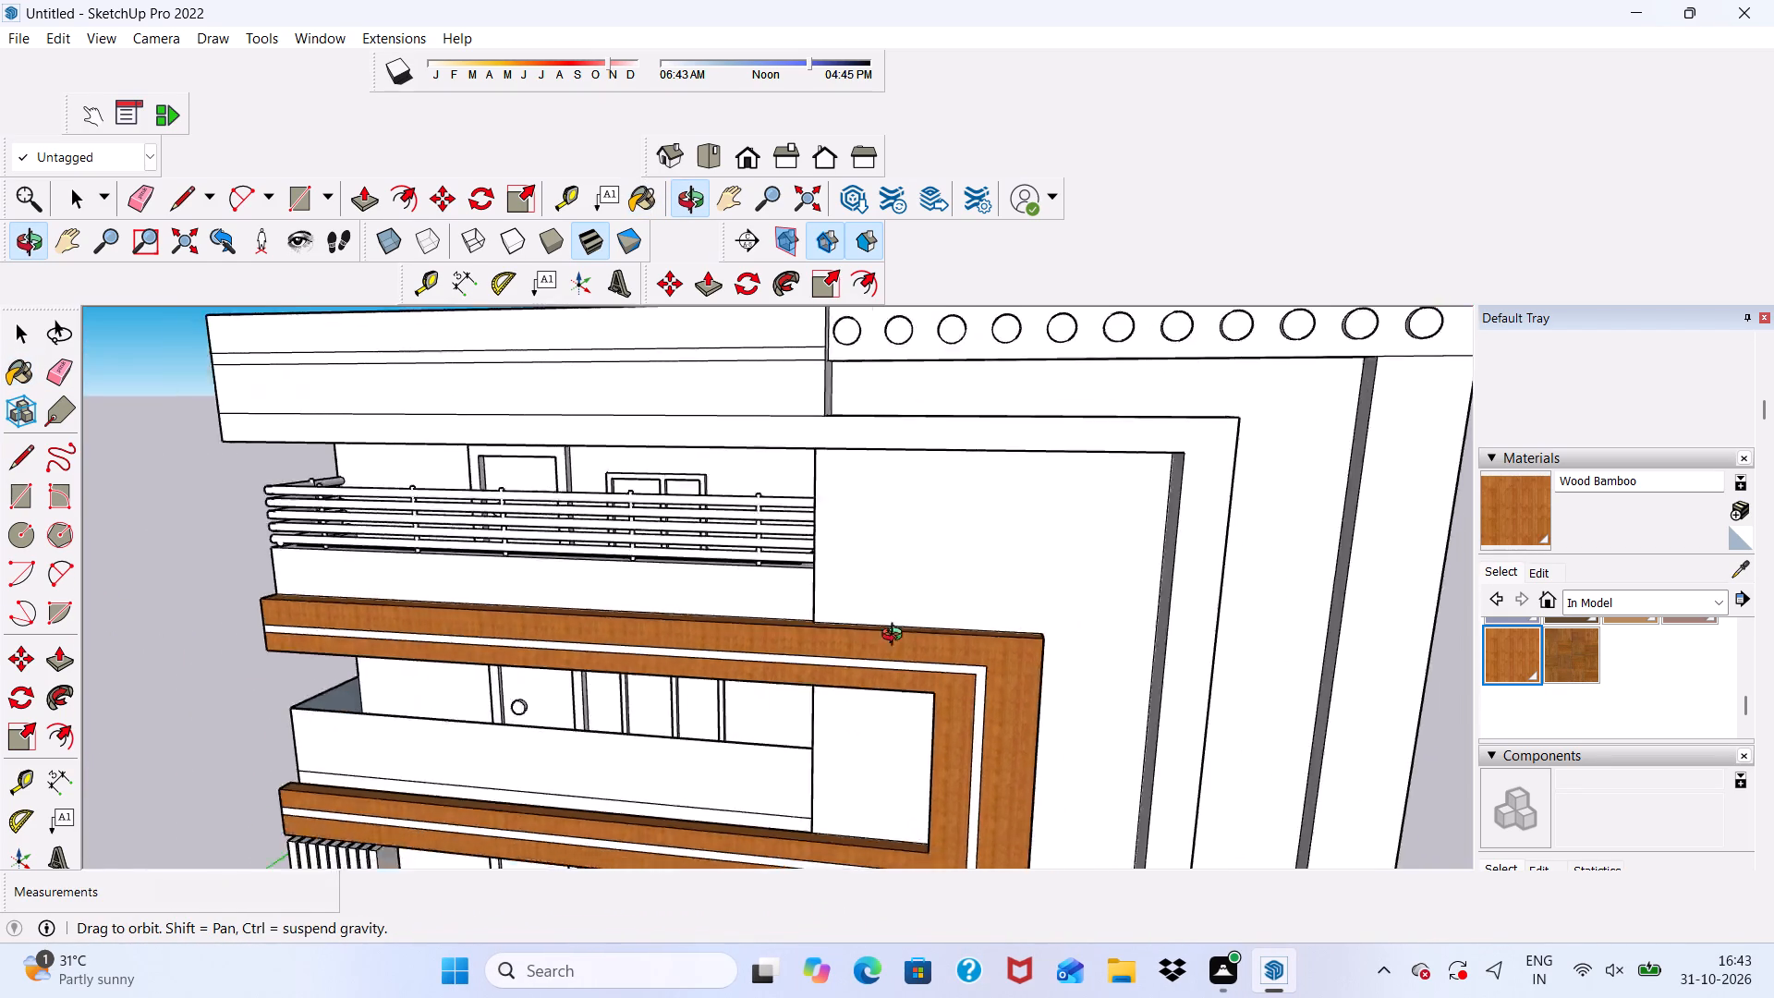
{"action": "middle_click_drag", "start_coordinate": [896, 637], "coordinate": [1379, 573]}
{"action": "scroll", "coordinate": [621, 608], "scroll_direction": "down", "scroll_amount": 4}
{"action": "scroll", "coordinate": [753, 643], "scroll_direction": "up", "scroll_amount": 5}
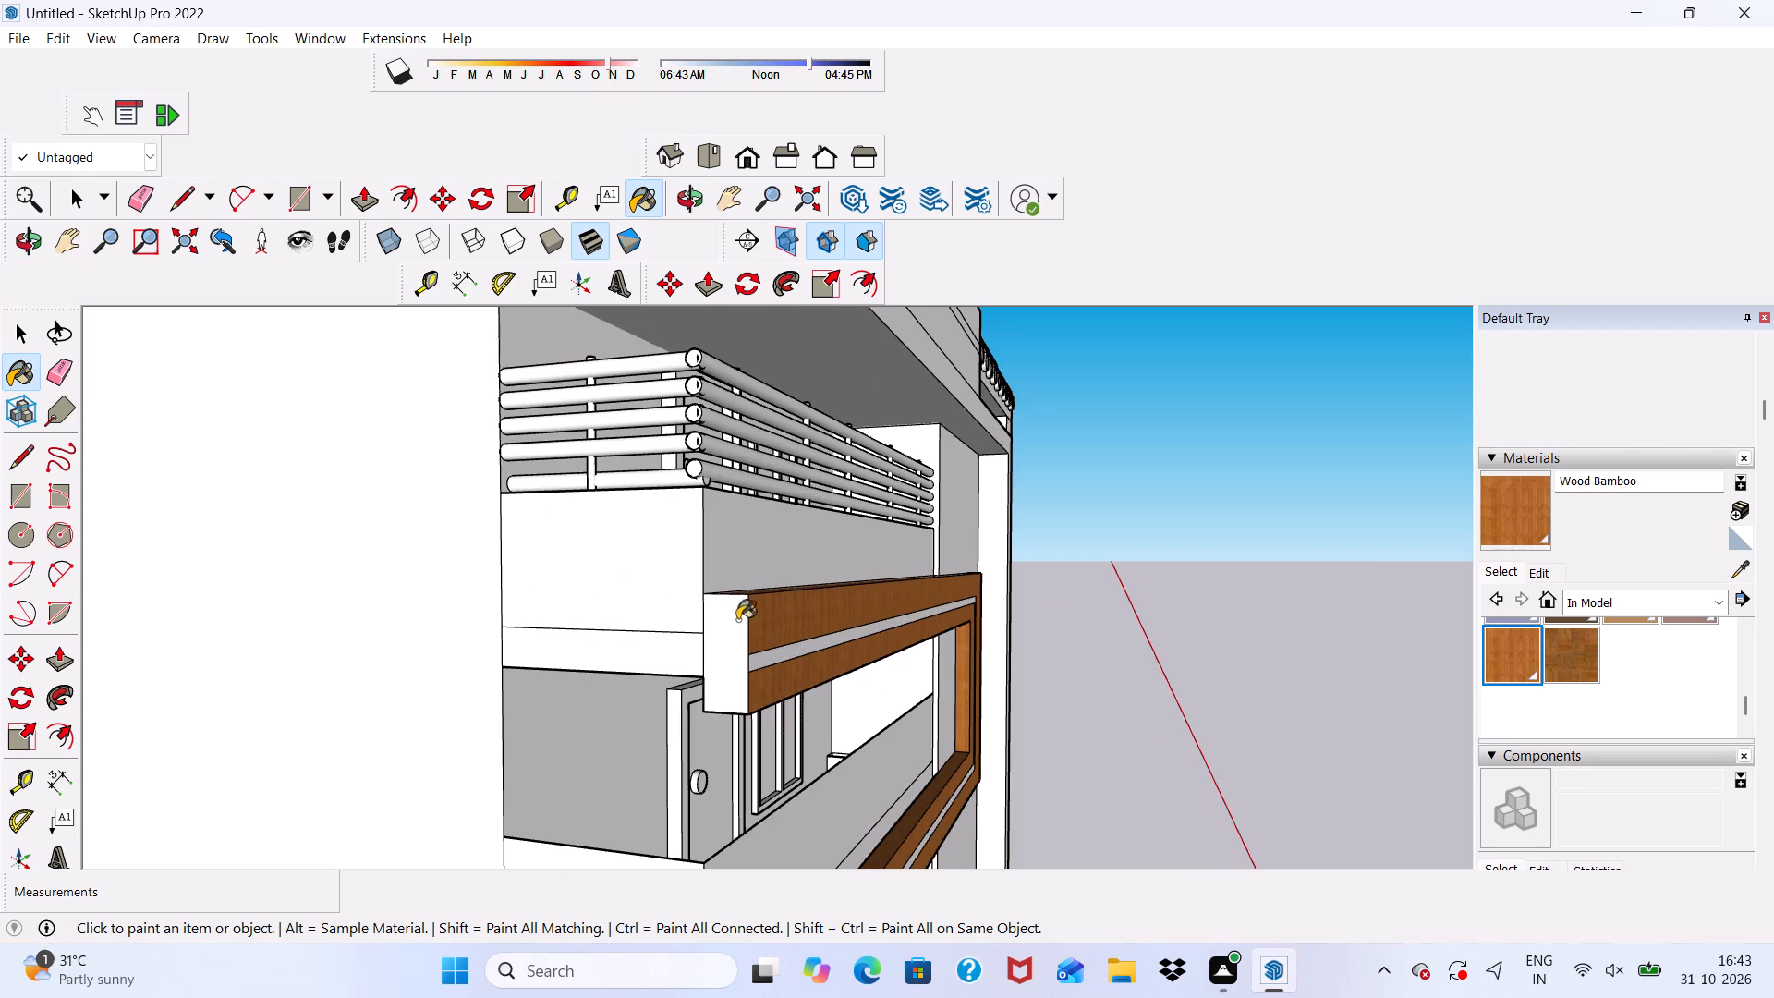
{"action": "left_click", "coordinate": [736, 615]}
Examine the painted balcony frame and boundary wall on the whole front facade from several angles.
{"action": "scroll", "coordinate": [765, 405], "scroll_direction": "down", "scroll_amount": 5}
{"action": "scroll", "coordinate": [705, 744], "scroll_direction": "up", "scroll_amount": 2}
{"action": "scroll", "coordinate": [724, 608], "scroll_direction": "down", "scroll_amount": 6}
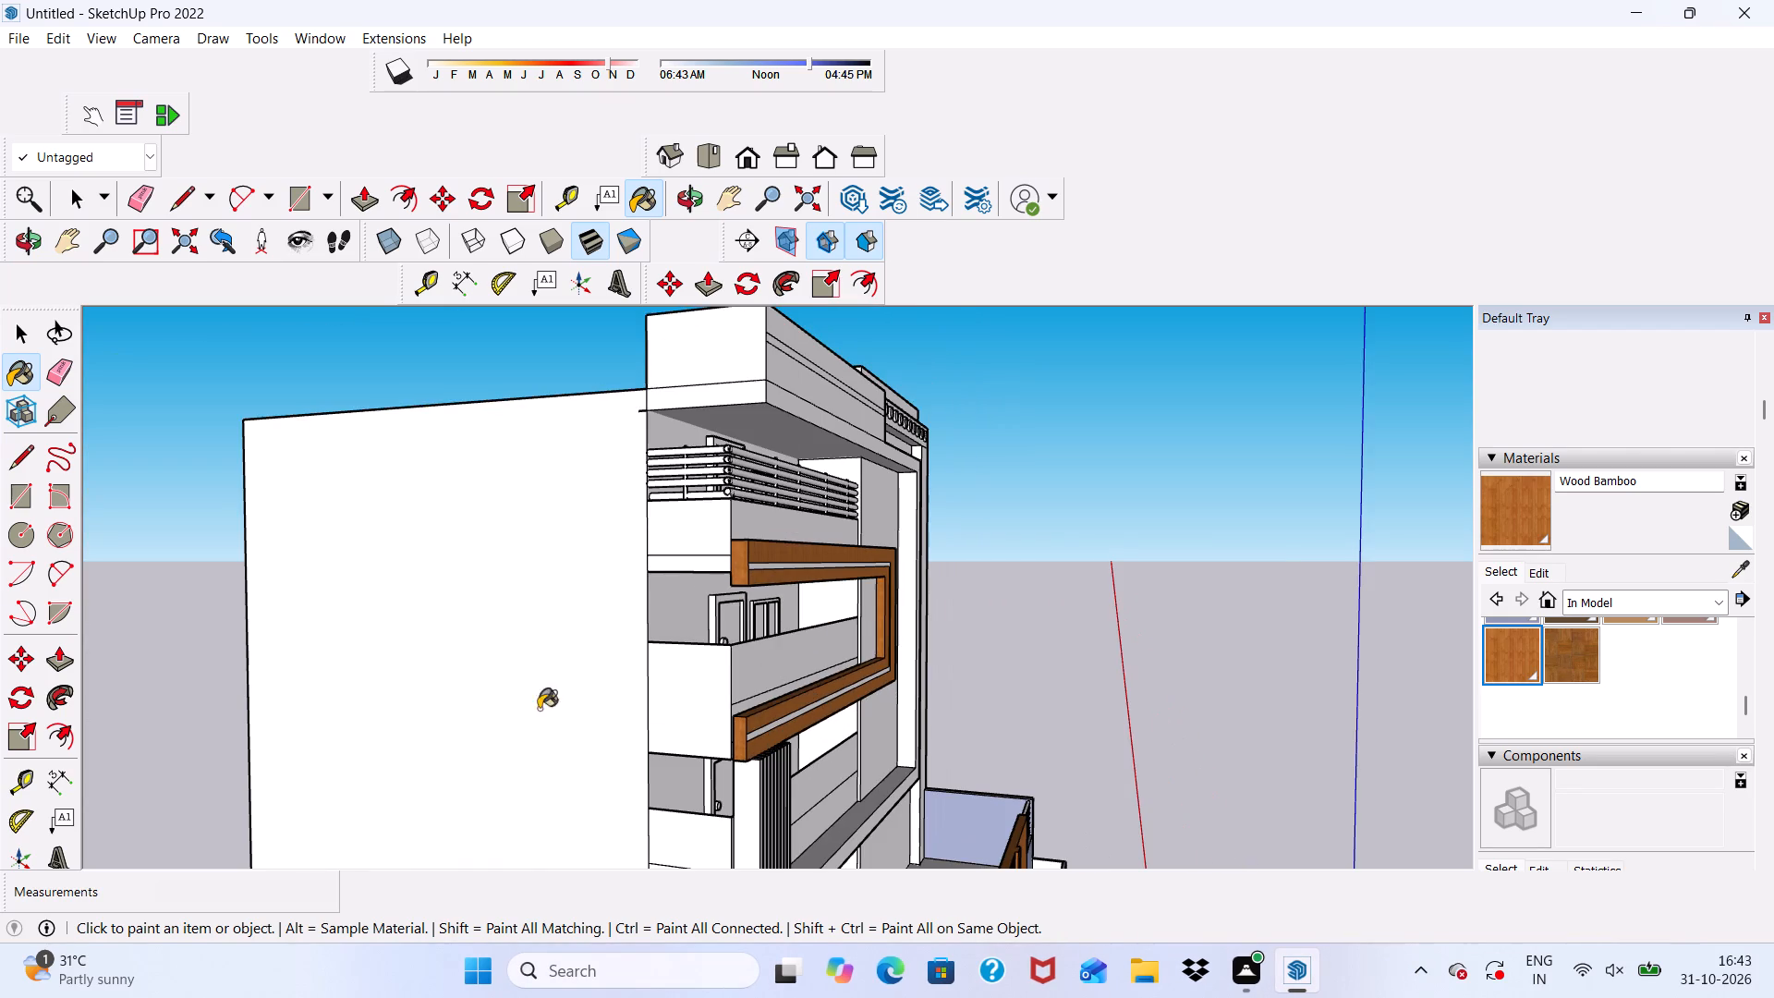
{"action": "middle_click_drag", "start_coordinate": [504, 703], "coordinate": [37, 651]}
{"action": "scroll", "coordinate": [901, 675], "scroll_direction": "down", "scroll_amount": 4}
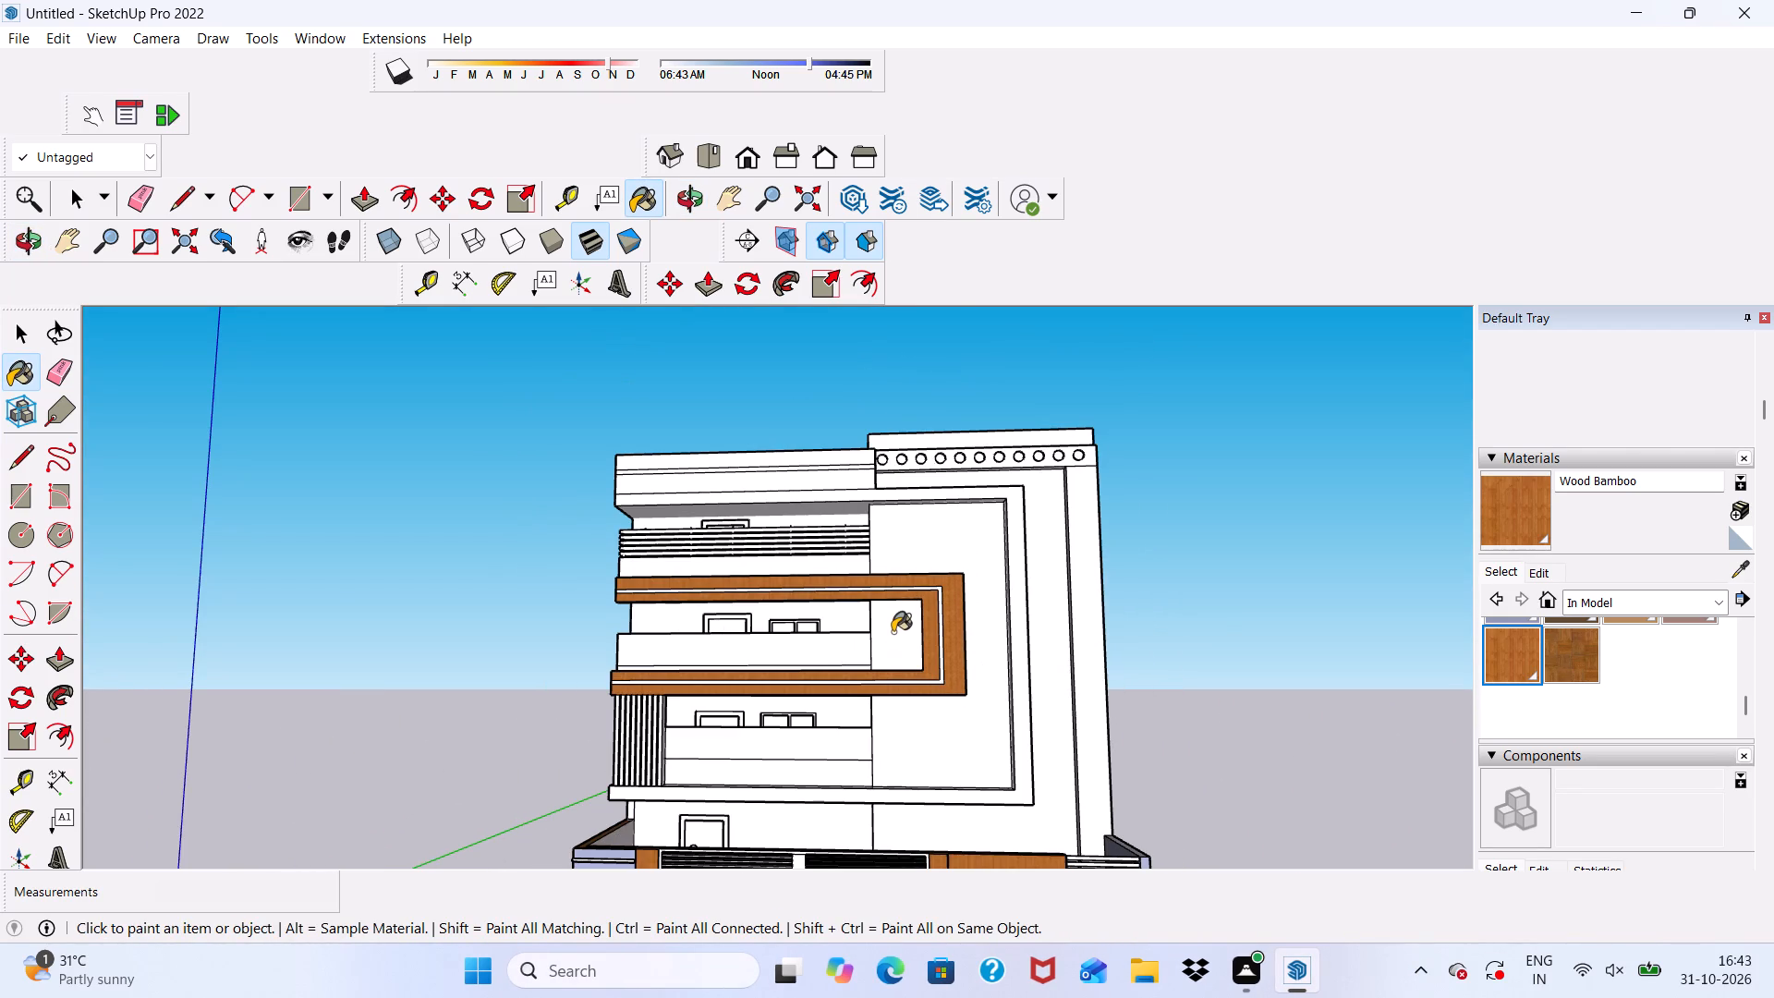
{"action": "scroll", "coordinate": [1015, 564], "scroll_direction": "down", "scroll_amount": 4}
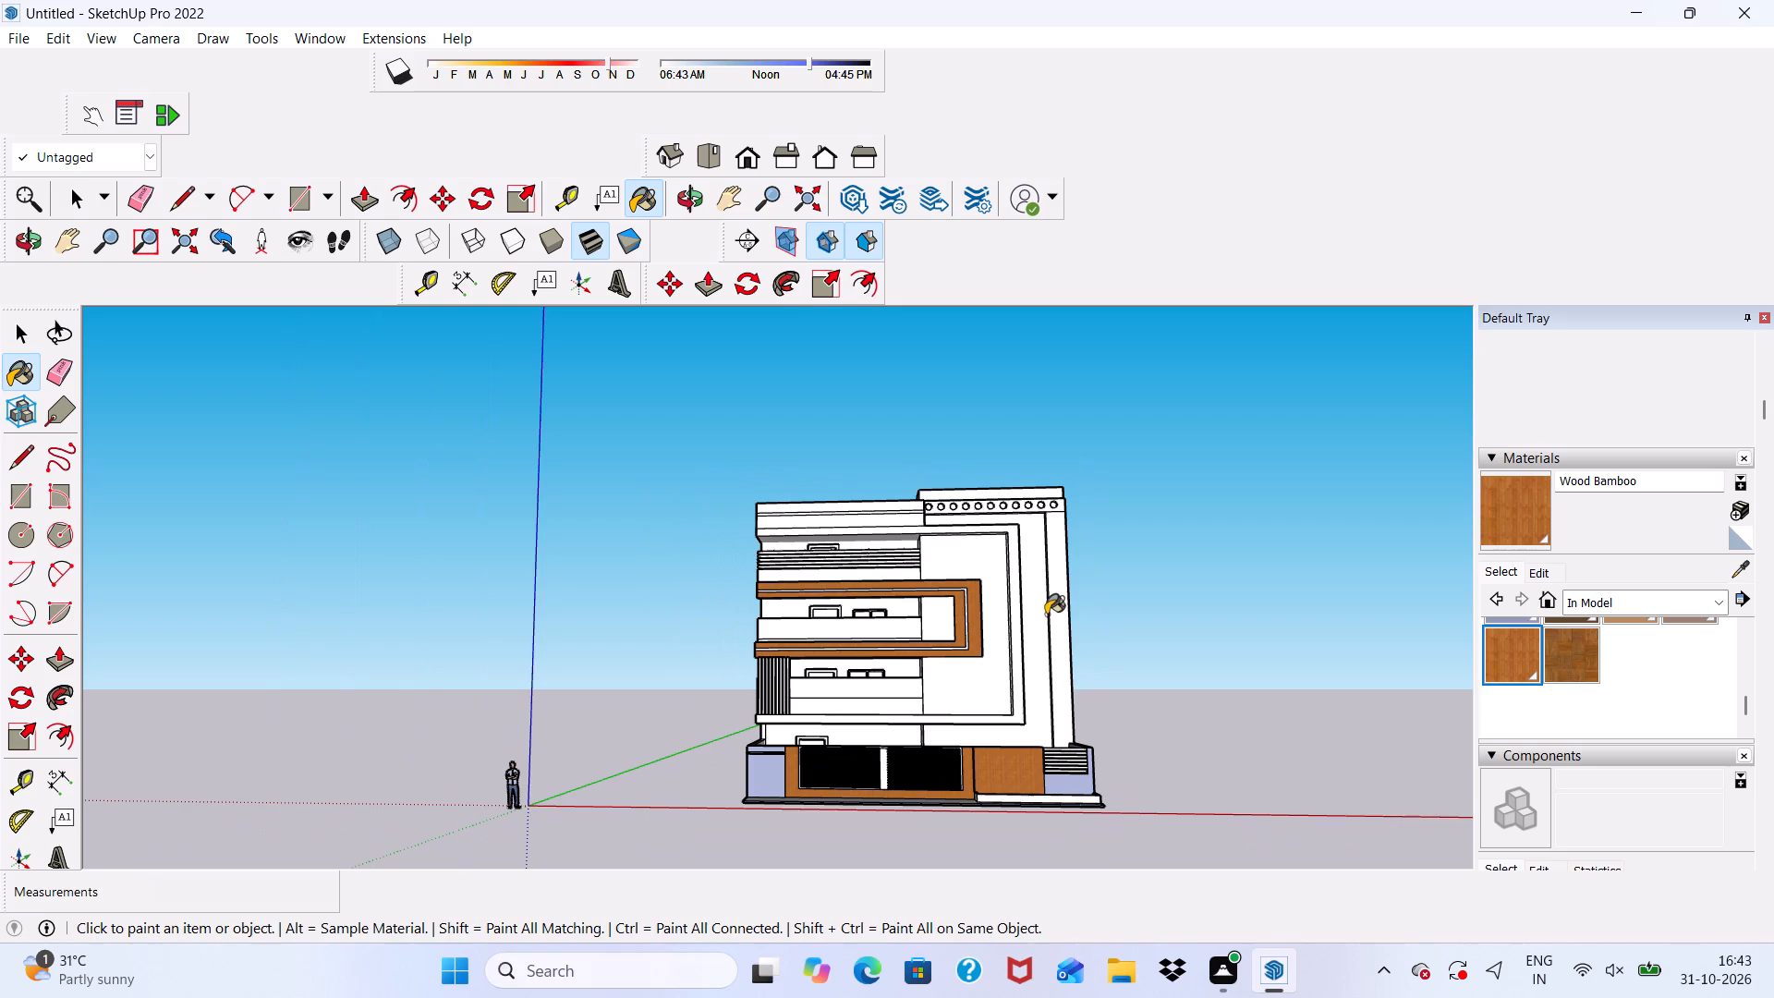
{"action": "middle_click_drag", "start_coordinate": [1046, 615], "coordinate": [866, 612]}
{"action": "key", "text": "space"}
{"action": "scroll", "coordinate": [1042, 550], "scroll_direction": "up", "scroll_amount": 4}
{"action": "scroll", "coordinate": [884, 618], "scroll_direction": "down", "scroll_amount": 1}
{"action": "middle_click_drag", "start_coordinate": [884, 618], "coordinate": [903, 613]}
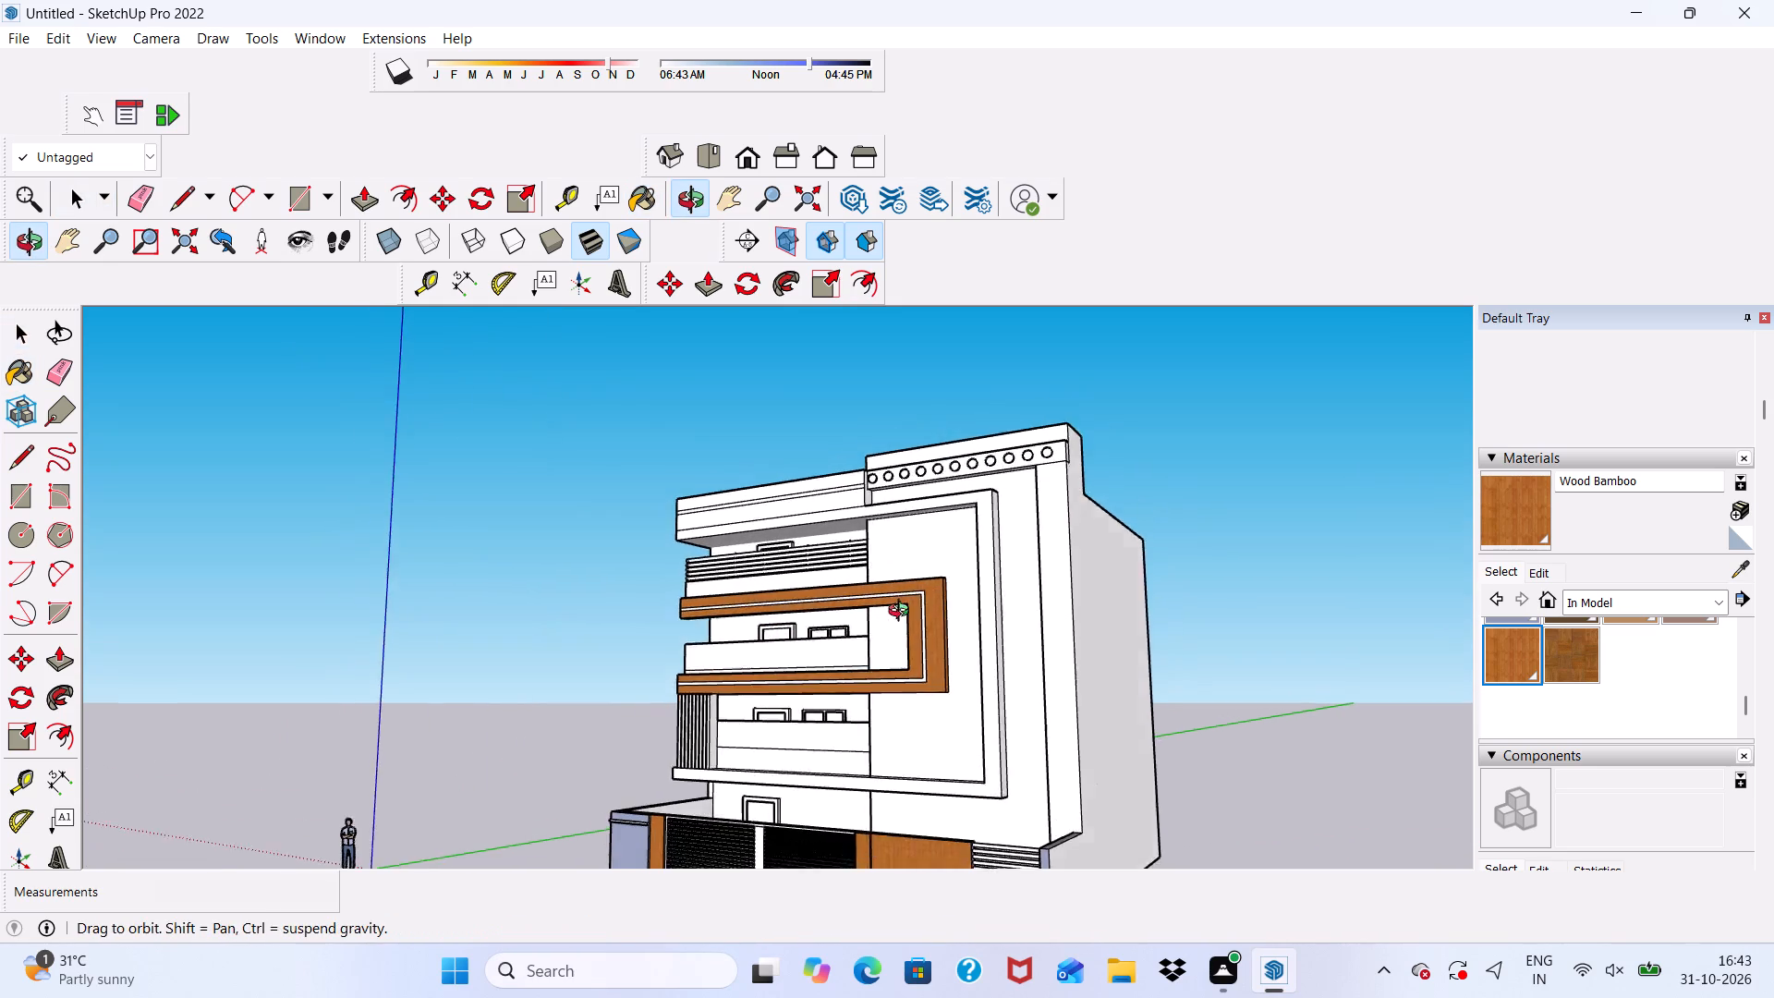
{"action": "middle_click_drag", "start_coordinate": [903, 613], "coordinate": [1080, 580]}
{"action": "scroll", "coordinate": [852, 524], "scroll_direction": "down", "scroll_amount": 4}
{"action": "scroll", "coordinate": [826, 655], "scroll_direction": "up", "scroll_amount": 6}
{"action": "scroll", "coordinate": [822, 458], "scroll_direction": "down", "scroll_amount": 3}
{"action": "middle_click_drag", "start_coordinate": [820, 545], "coordinate": [832, 705]}
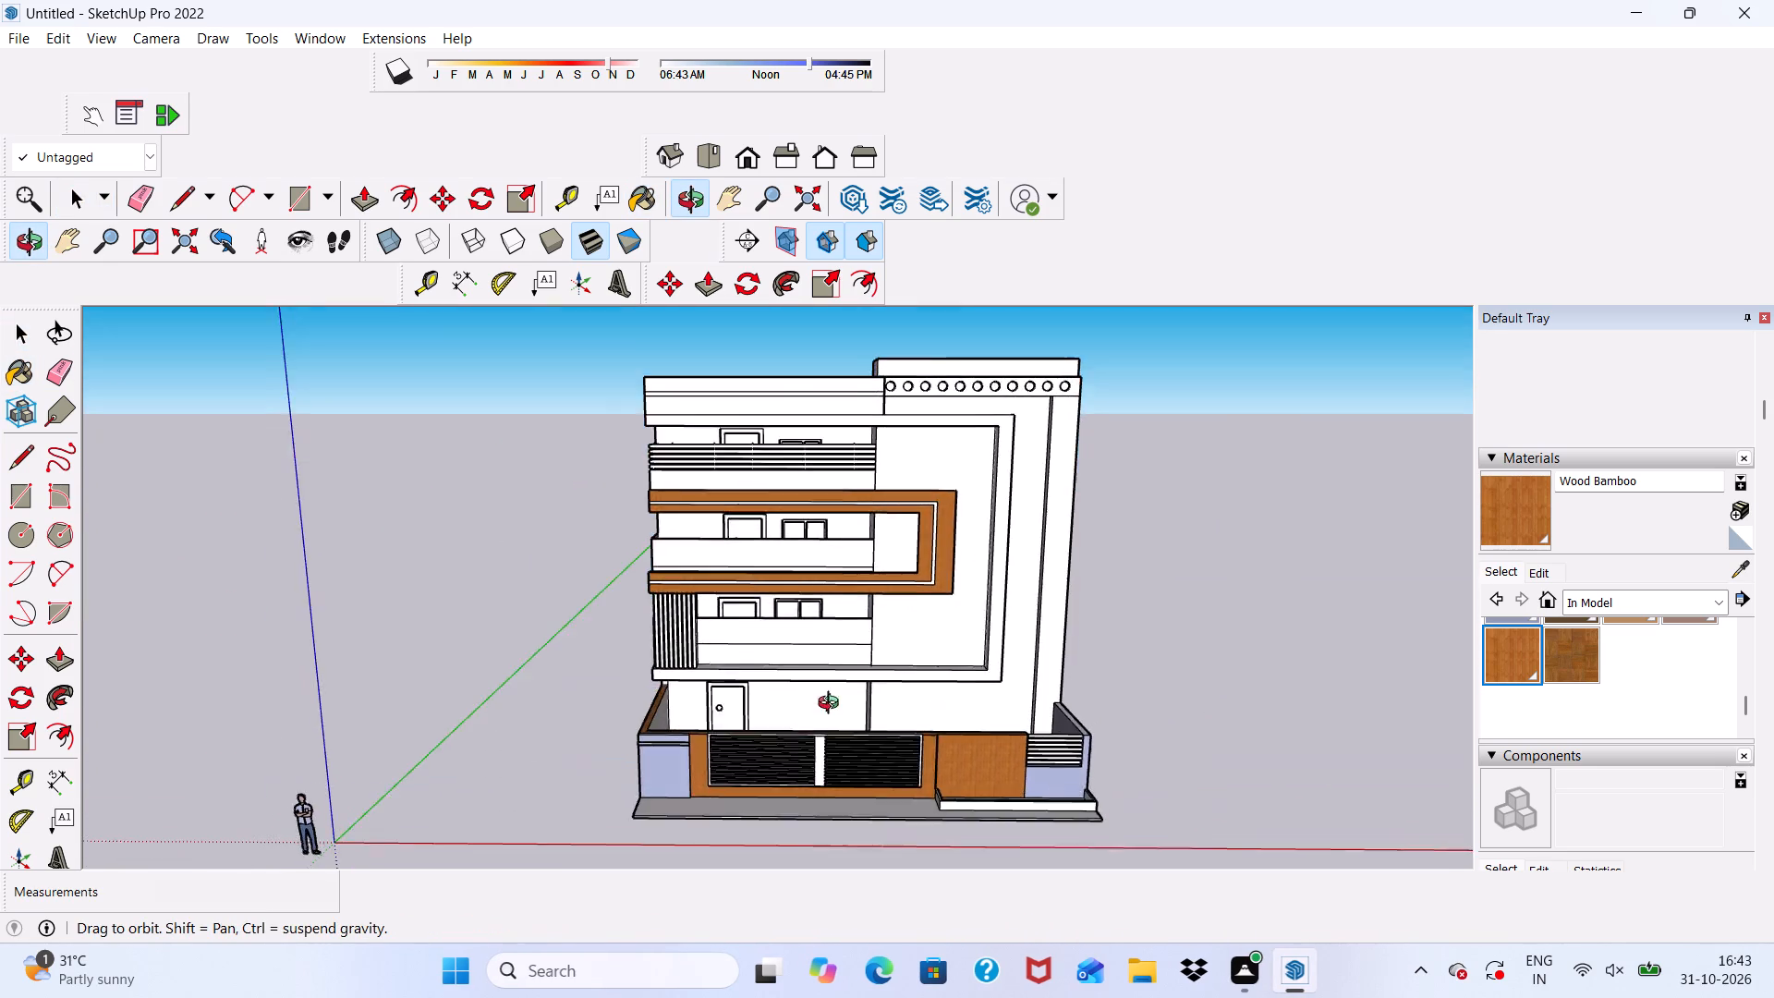
{"action": "middle_click_drag", "start_coordinate": [832, 705], "coordinate": [723, 655]}
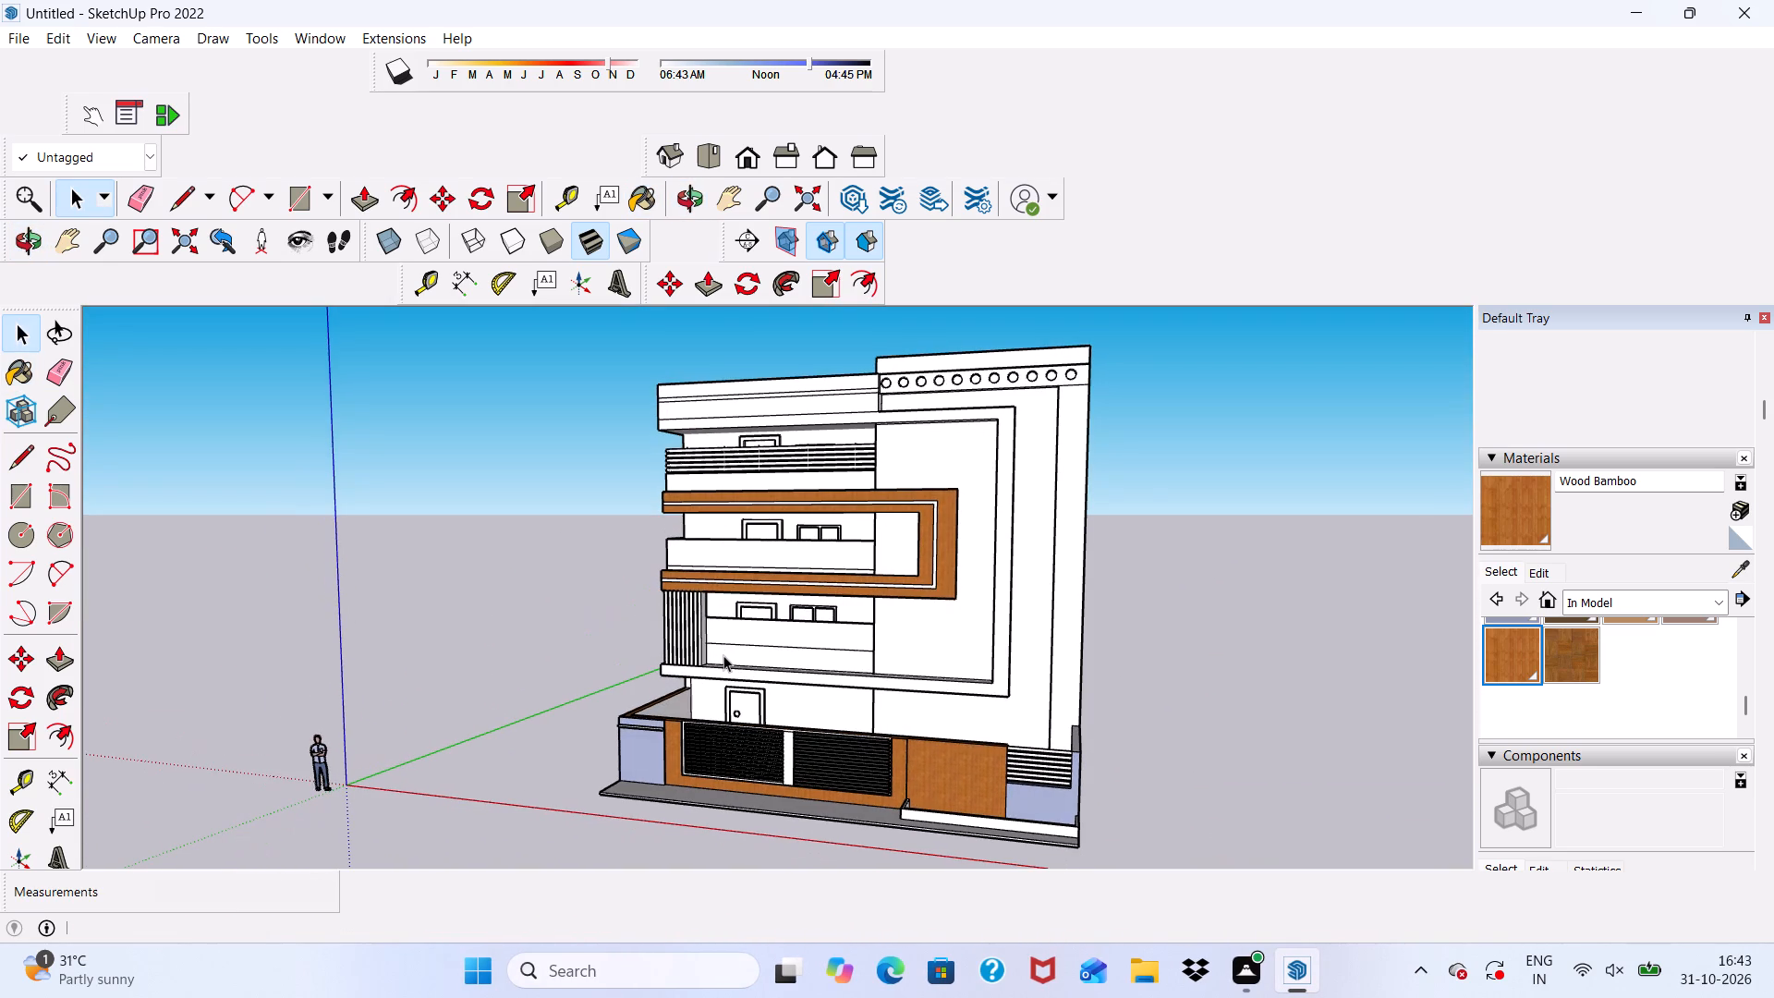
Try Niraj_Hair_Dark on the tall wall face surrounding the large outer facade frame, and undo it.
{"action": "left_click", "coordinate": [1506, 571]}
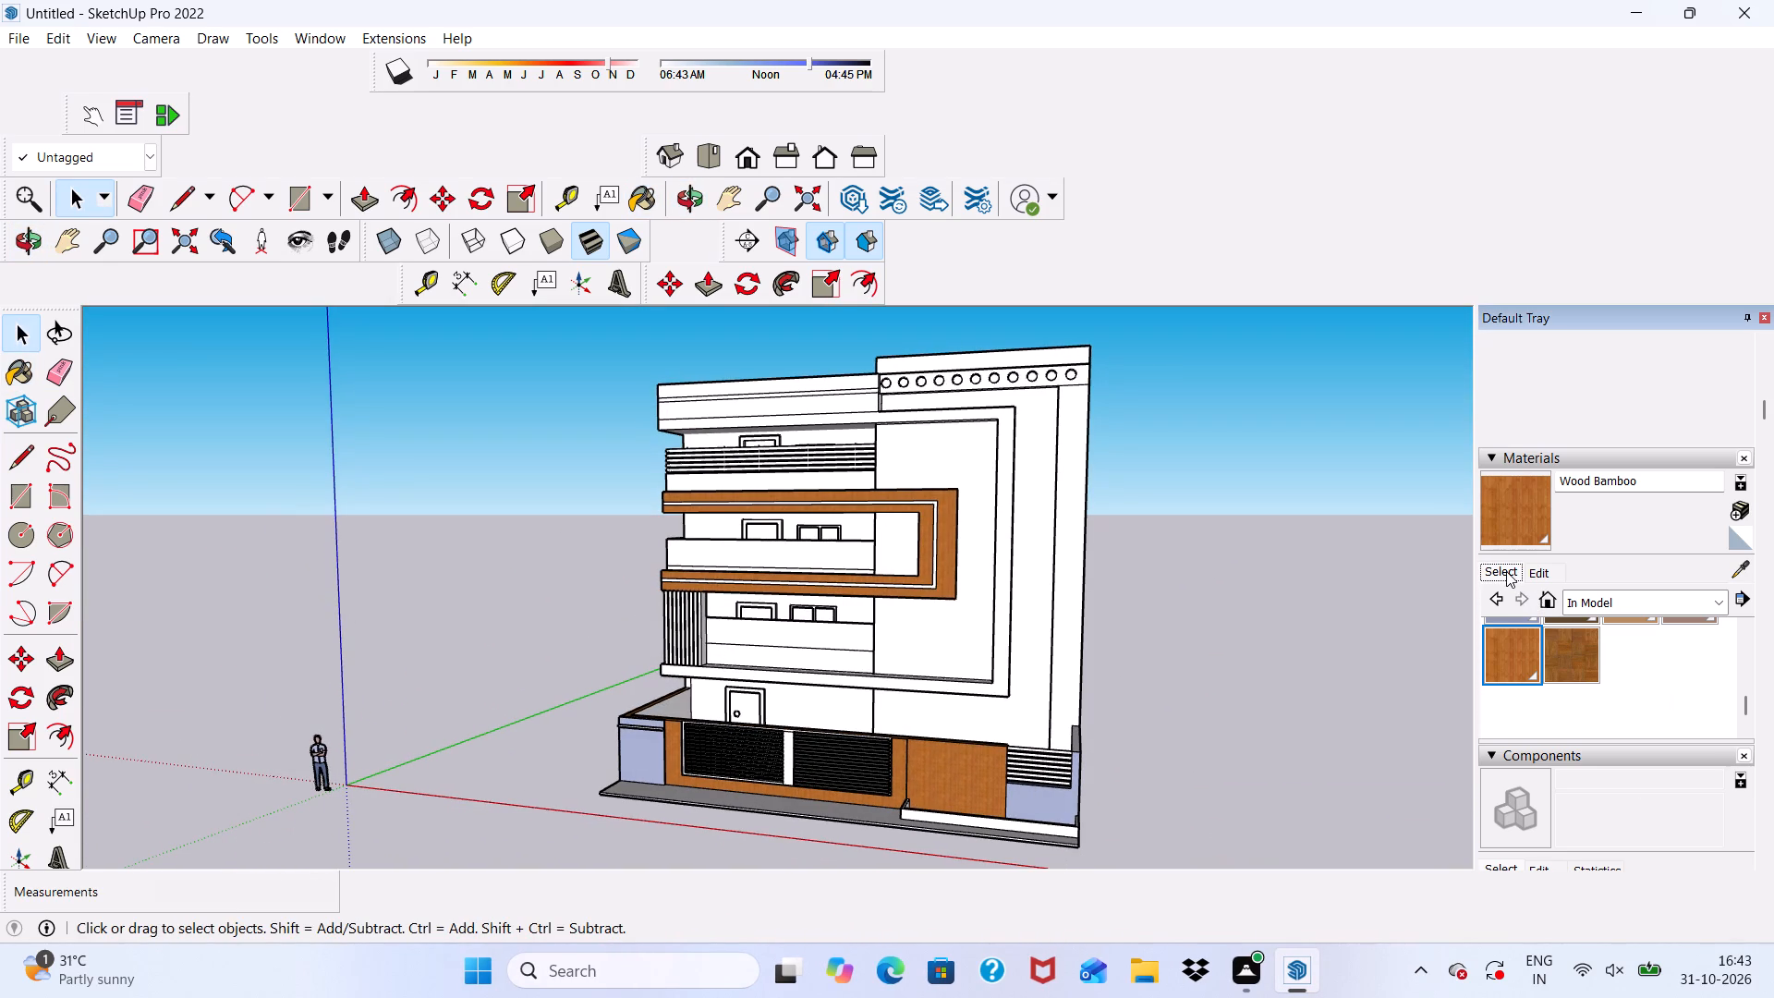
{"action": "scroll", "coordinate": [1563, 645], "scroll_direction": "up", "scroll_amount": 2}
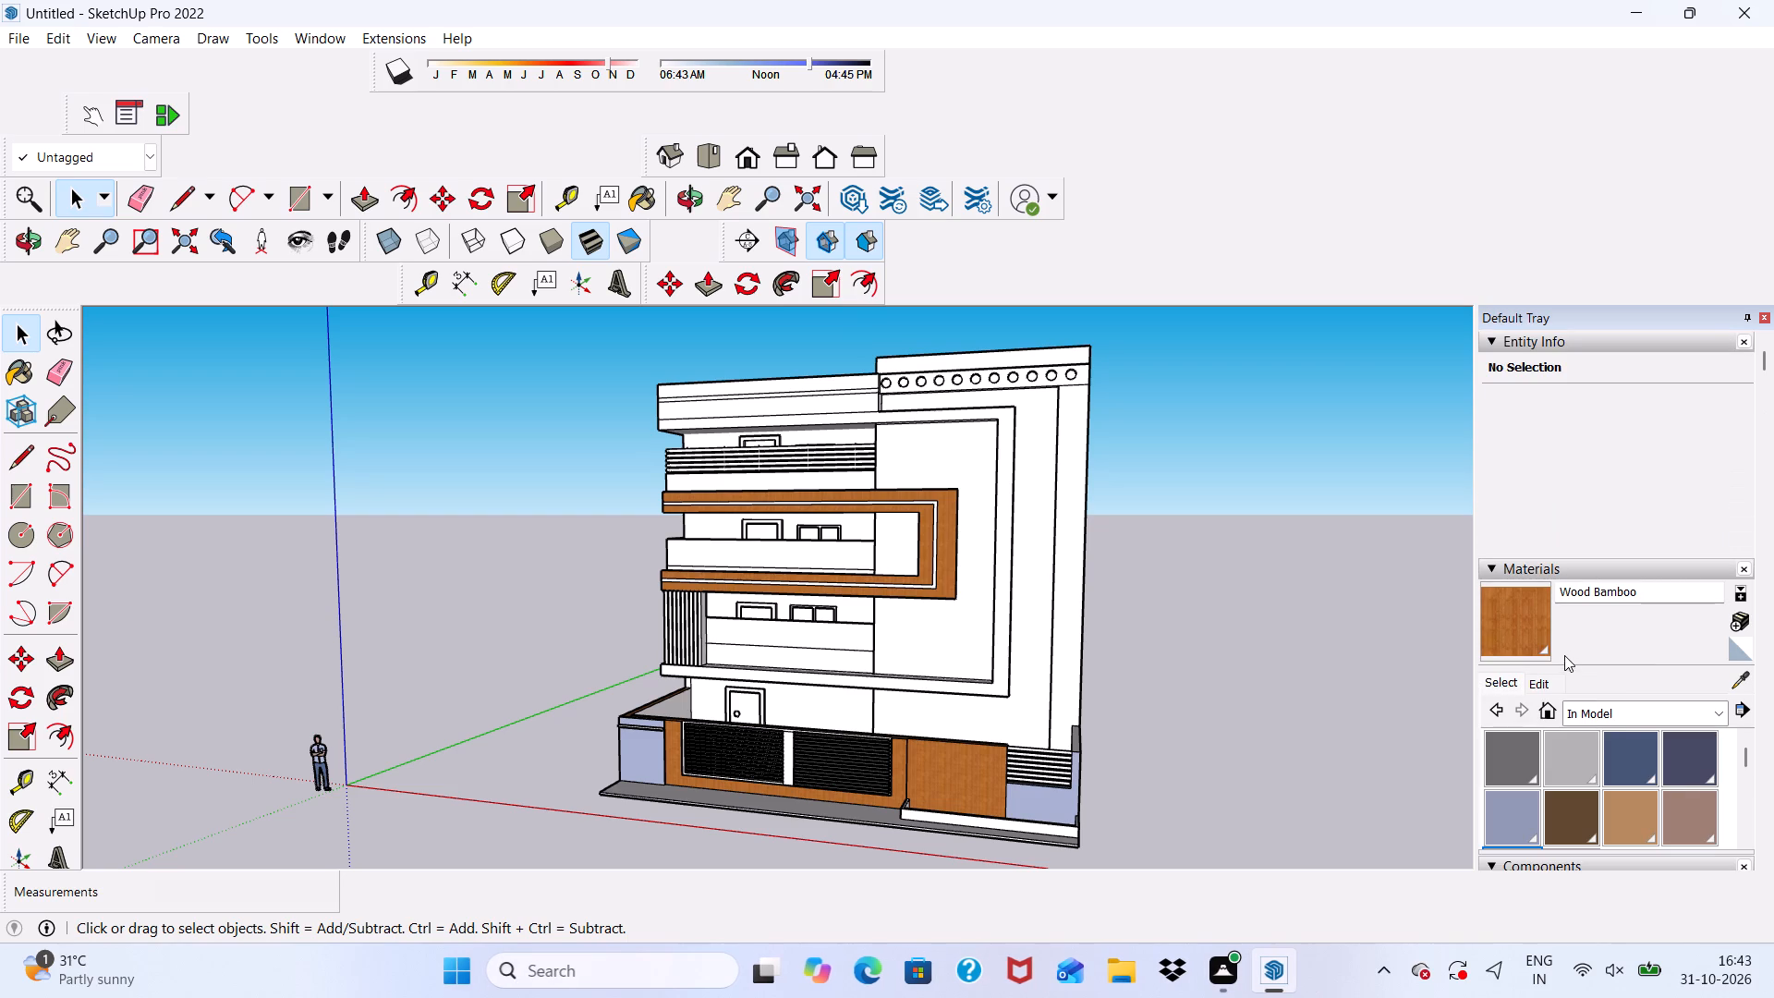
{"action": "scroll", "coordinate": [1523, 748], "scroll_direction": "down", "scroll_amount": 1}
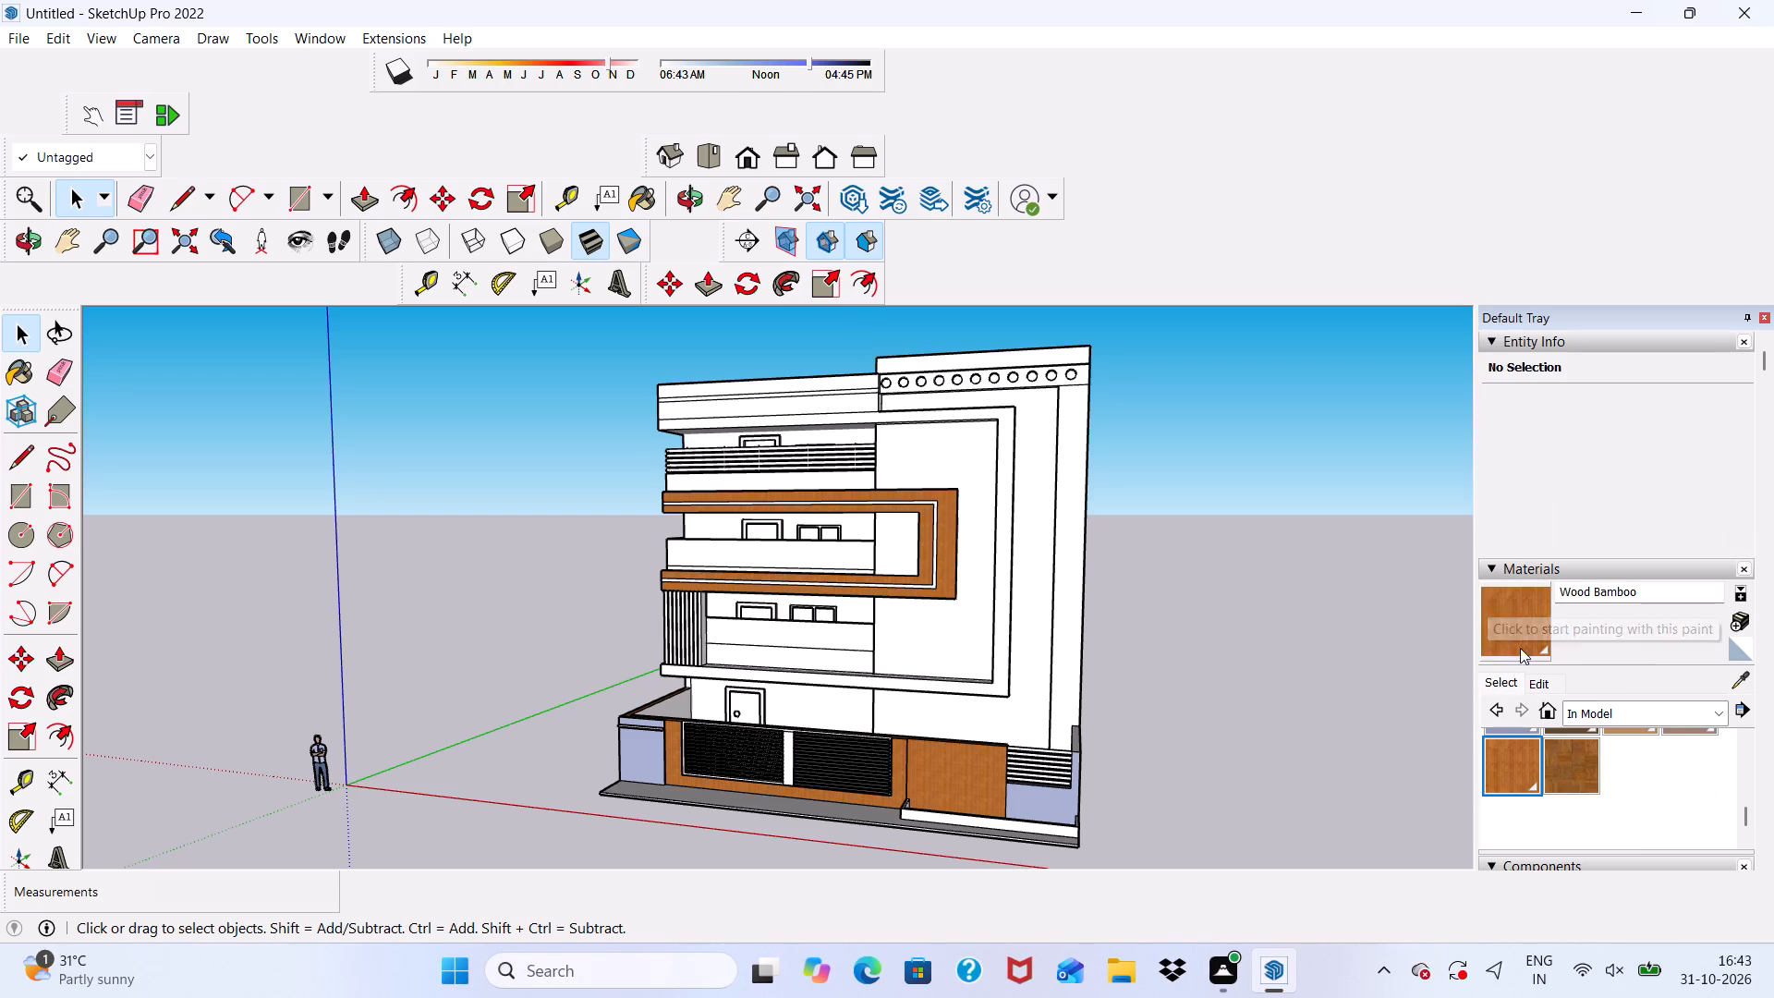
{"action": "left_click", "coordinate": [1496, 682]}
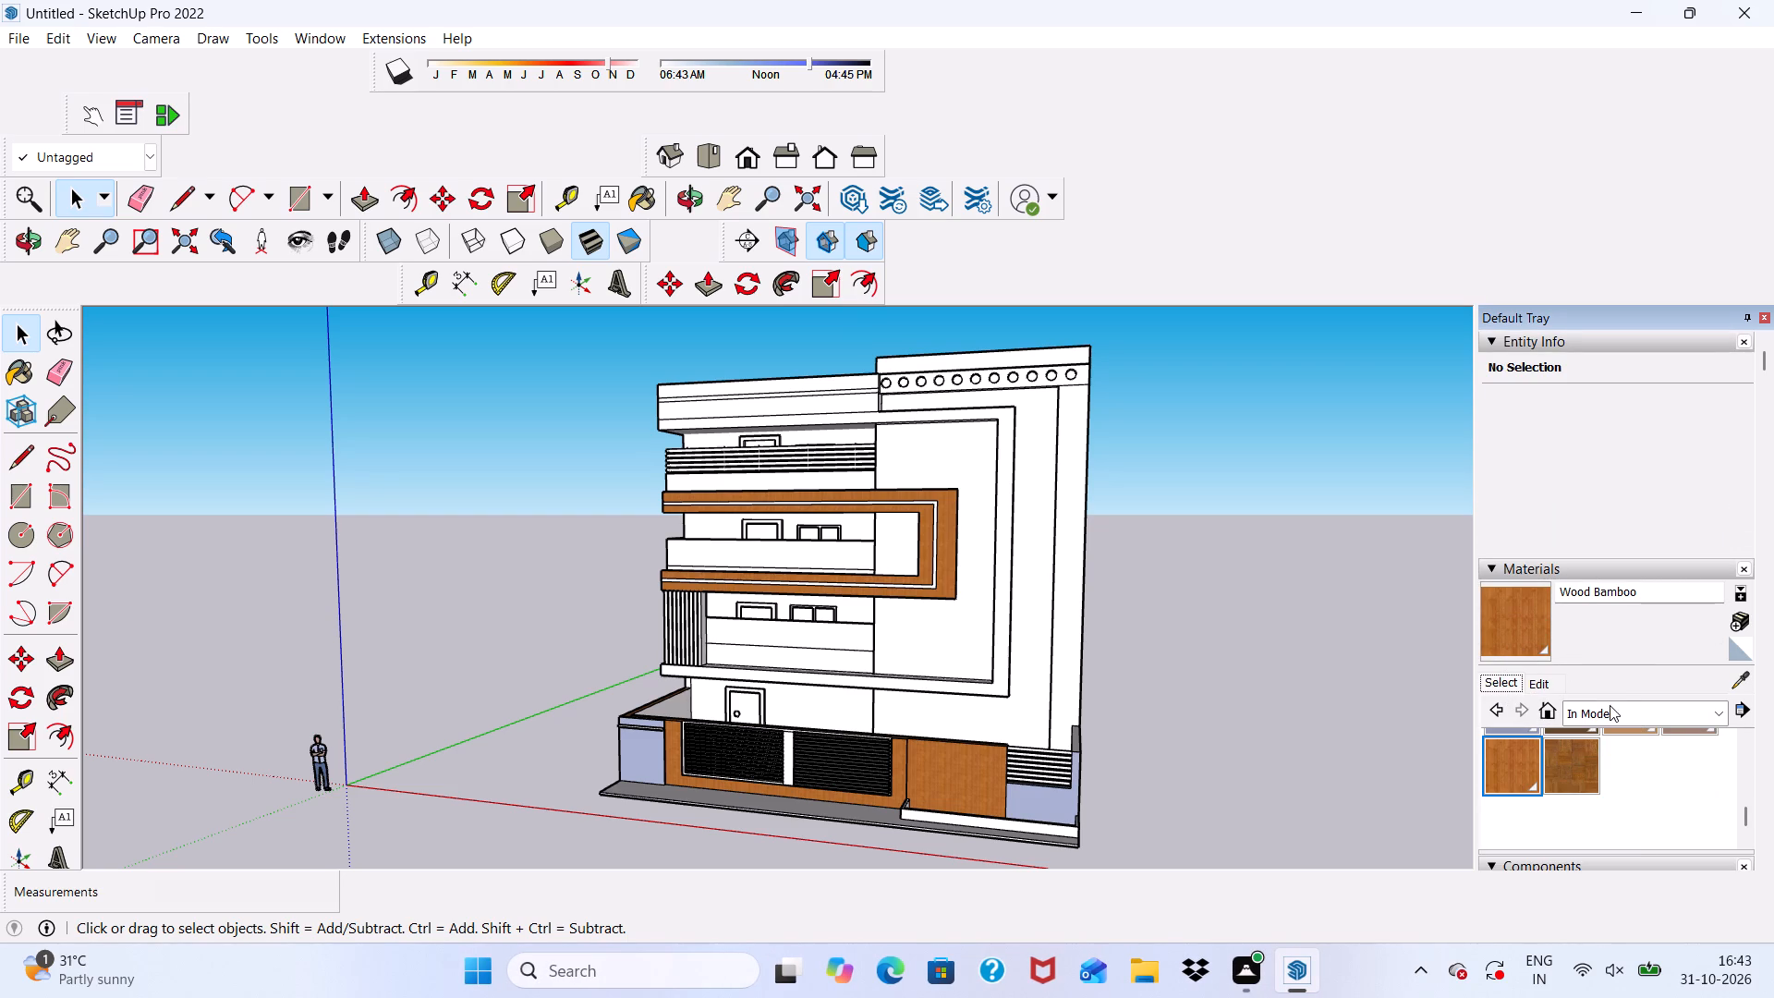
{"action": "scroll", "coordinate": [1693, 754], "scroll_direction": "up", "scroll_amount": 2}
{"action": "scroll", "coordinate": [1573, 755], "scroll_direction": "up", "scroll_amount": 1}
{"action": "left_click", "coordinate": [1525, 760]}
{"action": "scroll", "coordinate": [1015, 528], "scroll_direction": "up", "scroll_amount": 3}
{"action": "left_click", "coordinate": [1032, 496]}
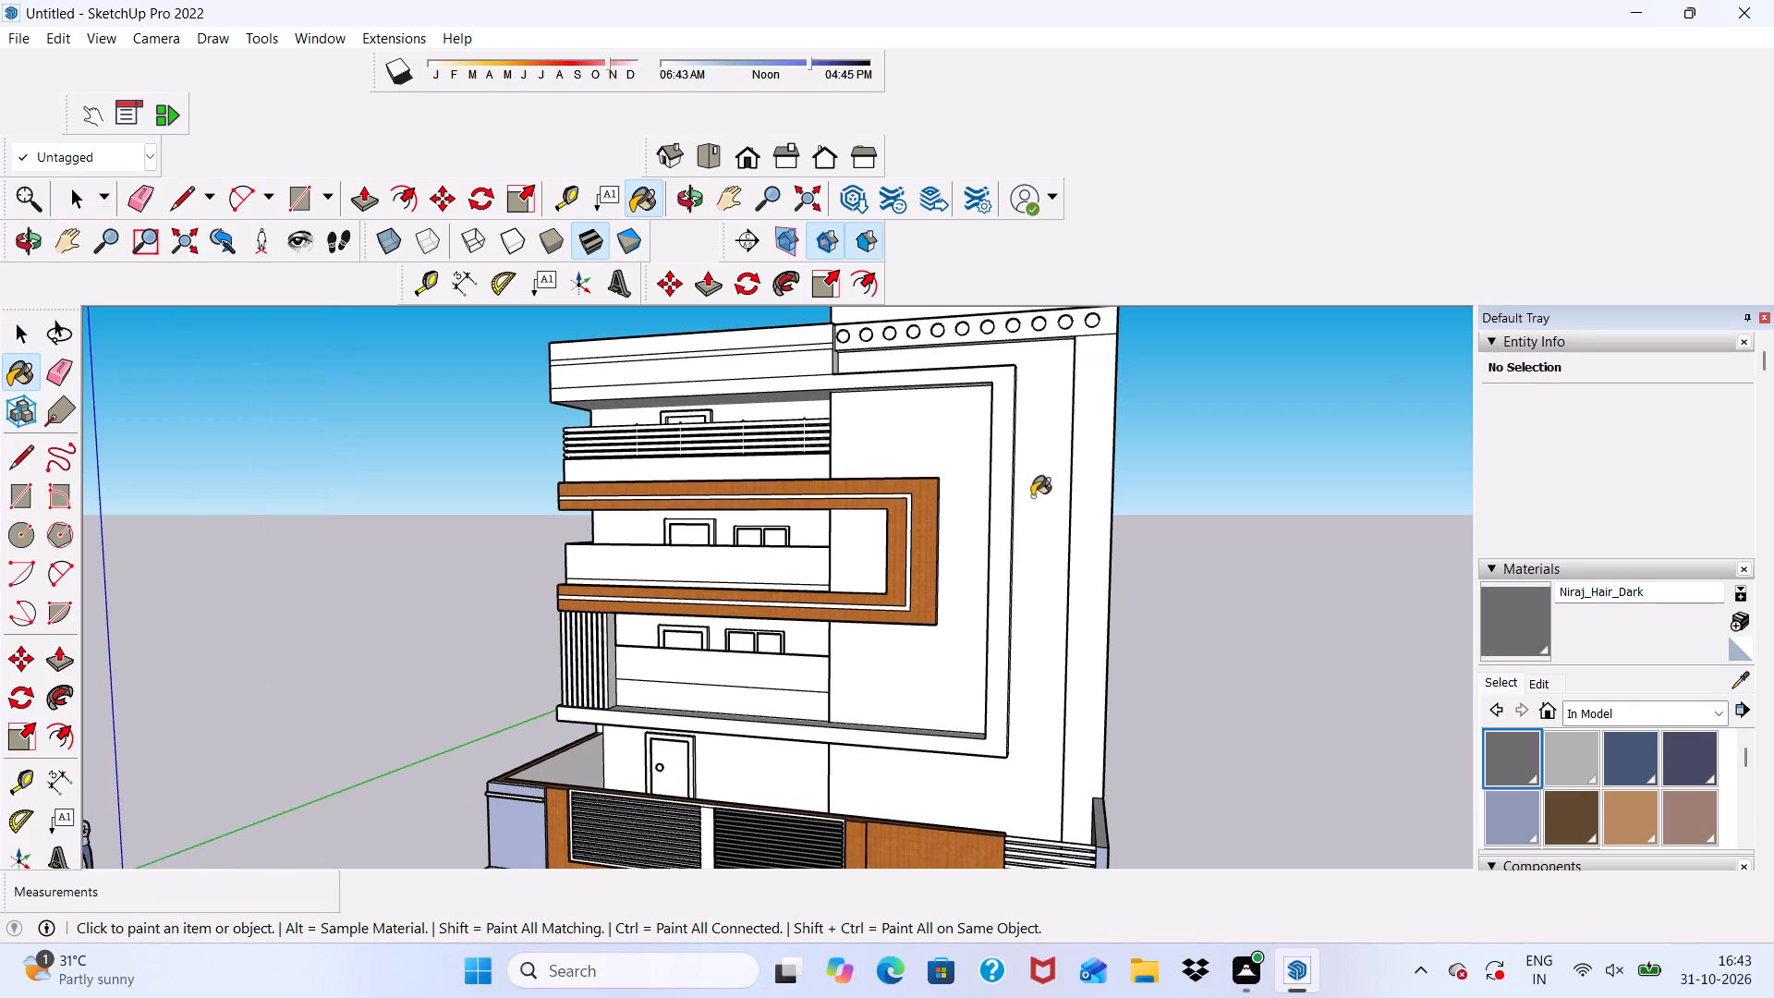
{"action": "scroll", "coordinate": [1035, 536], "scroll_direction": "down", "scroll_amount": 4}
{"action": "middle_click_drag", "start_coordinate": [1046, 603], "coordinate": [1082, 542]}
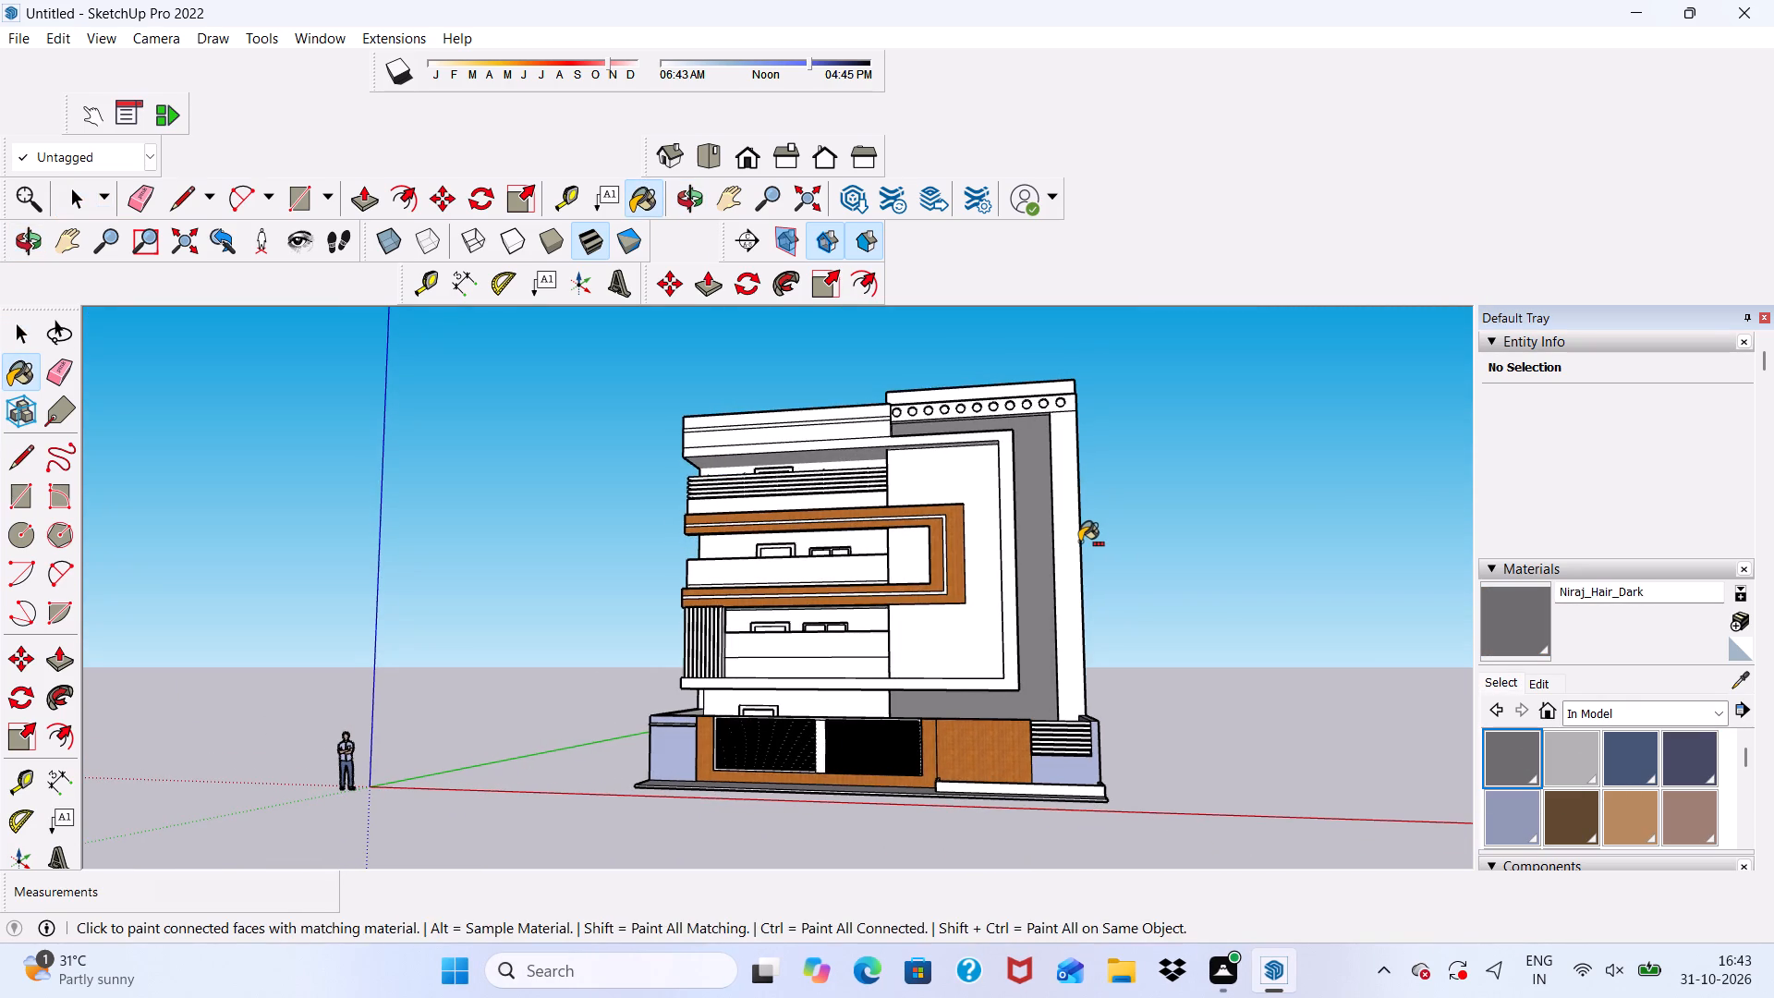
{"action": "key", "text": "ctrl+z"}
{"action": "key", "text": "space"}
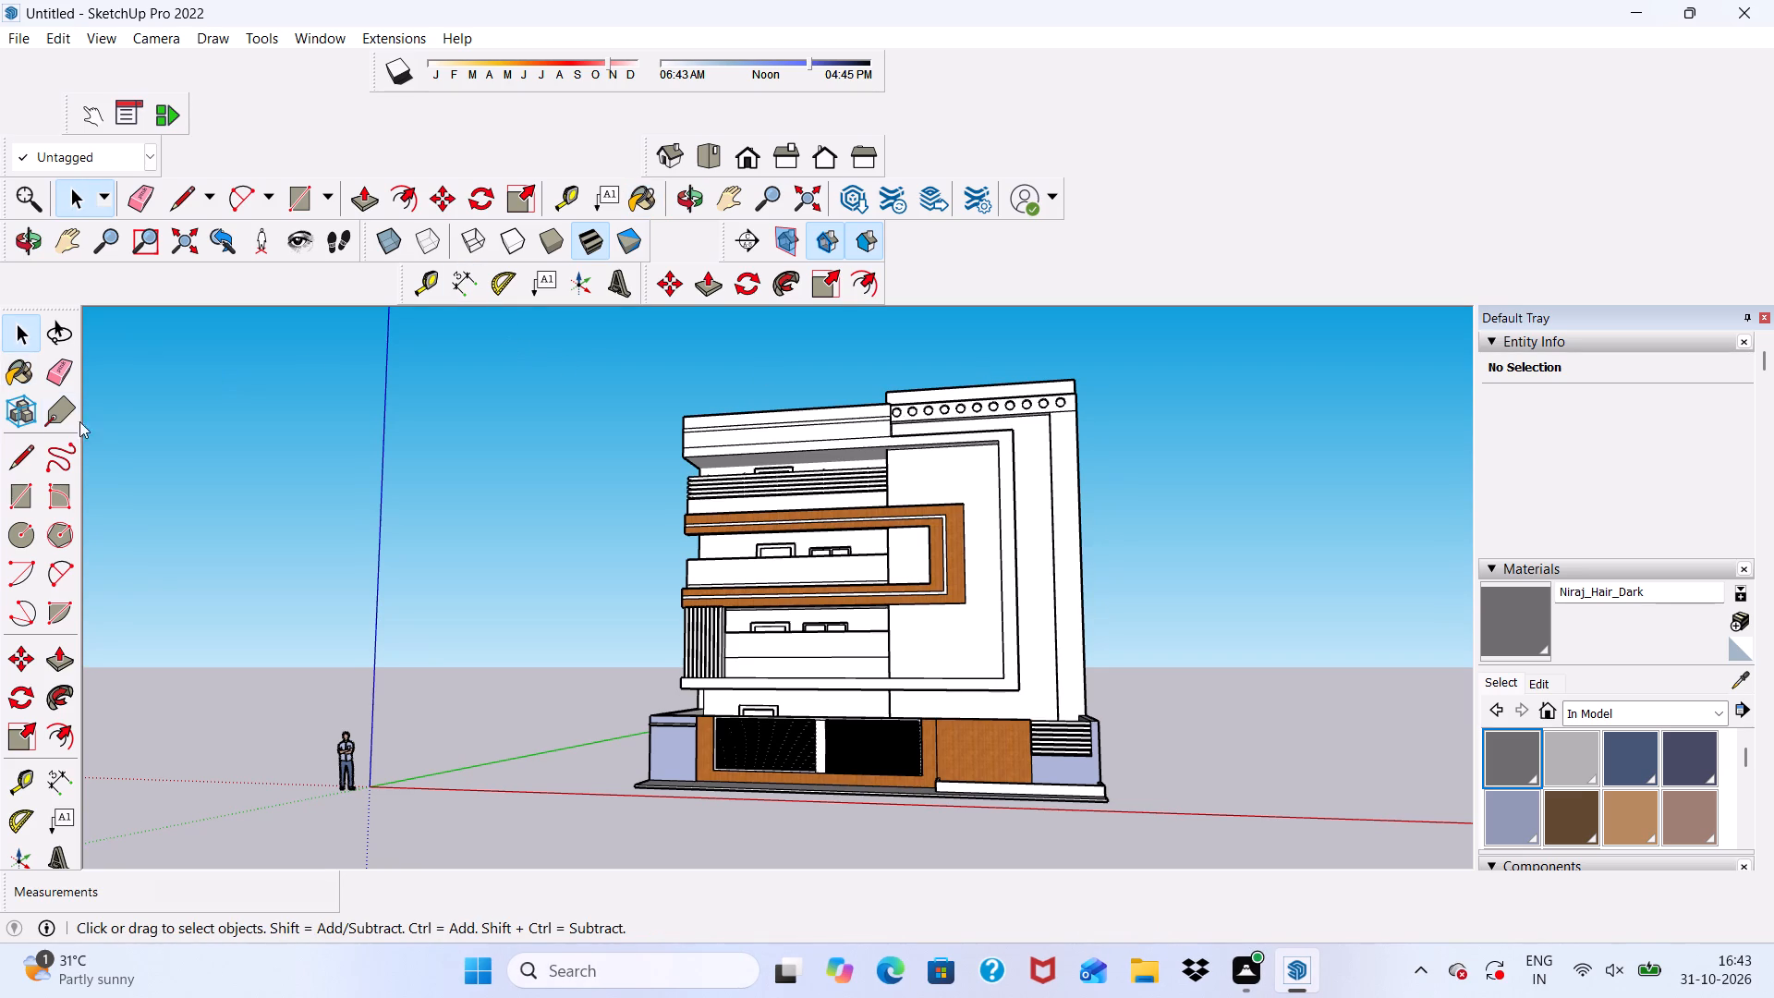
Draw a rectangle about 27' 6" by 2' 10" on the recessed wall, from the large frame's inner upper corner down to its bottom edge.
{"action": "left_click", "coordinate": [18, 490]}
{"action": "scroll", "coordinate": [929, 453], "scroll_direction": "up", "scroll_amount": 3}
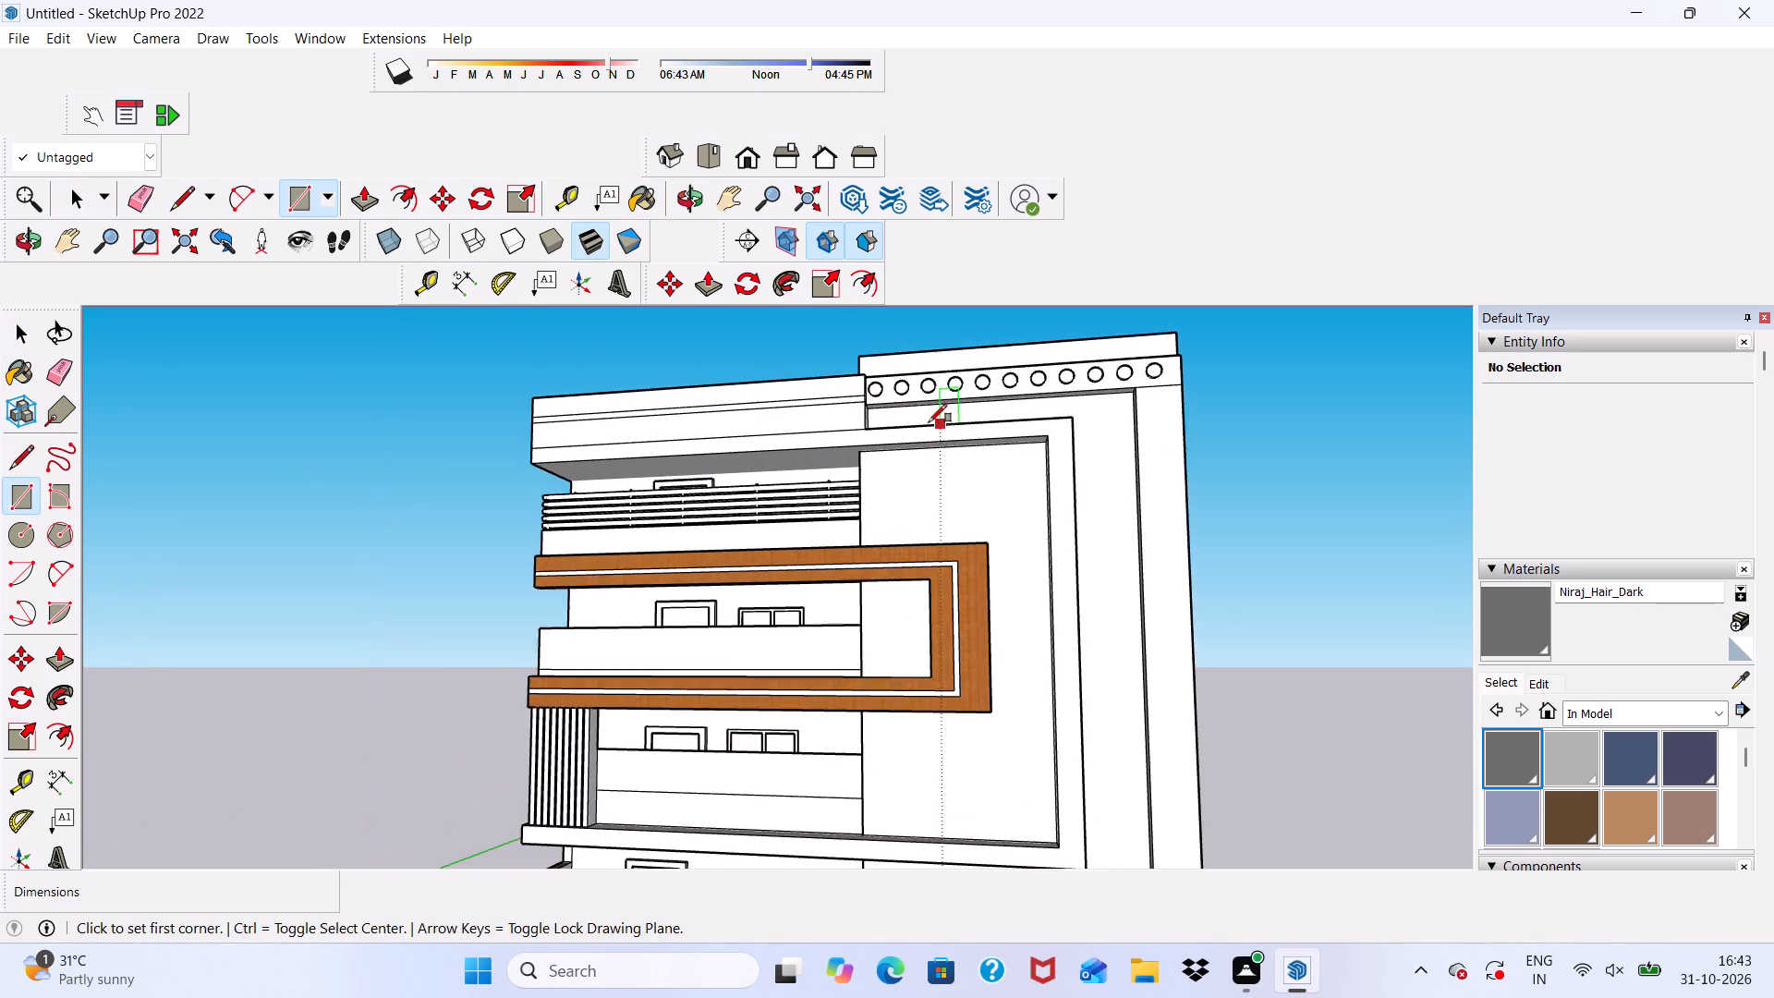
{"action": "scroll", "coordinate": [929, 422], "scroll_direction": "up", "scroll_amount": 3}
{"action": "middle_click_drag", "start_coordinate": [930, 421], "coordinate": [1027, 418]}
{"action": "scroll", "coordinate": [1037, 439], "scroll_direction": "up", "scroll_amount": 14}
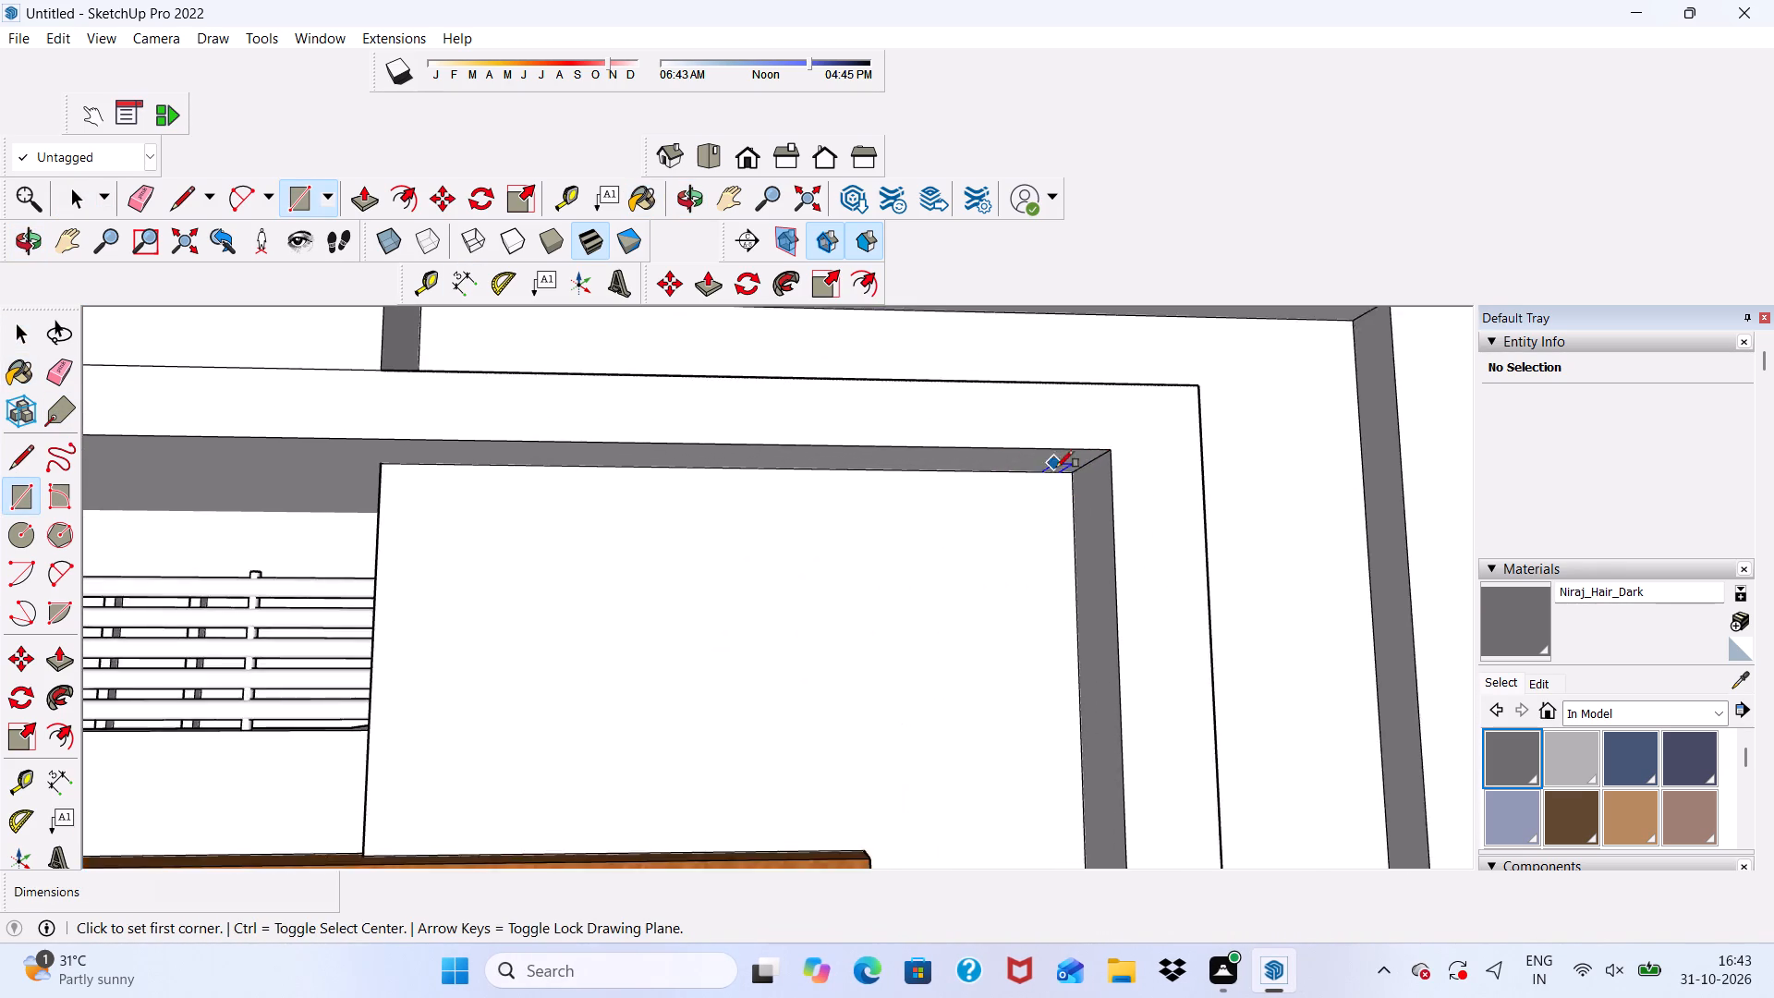
{"action": "scroll", "coordinate": [1056, 468], "scroll_direction": "up", "scroll_amount": 3}
{"action": "left_click", "coordinate": [1083, 469]}
{"action": "scroll", "coordinate": [975, 276], "scroll_direction": "down", "scroll_amount": 5}
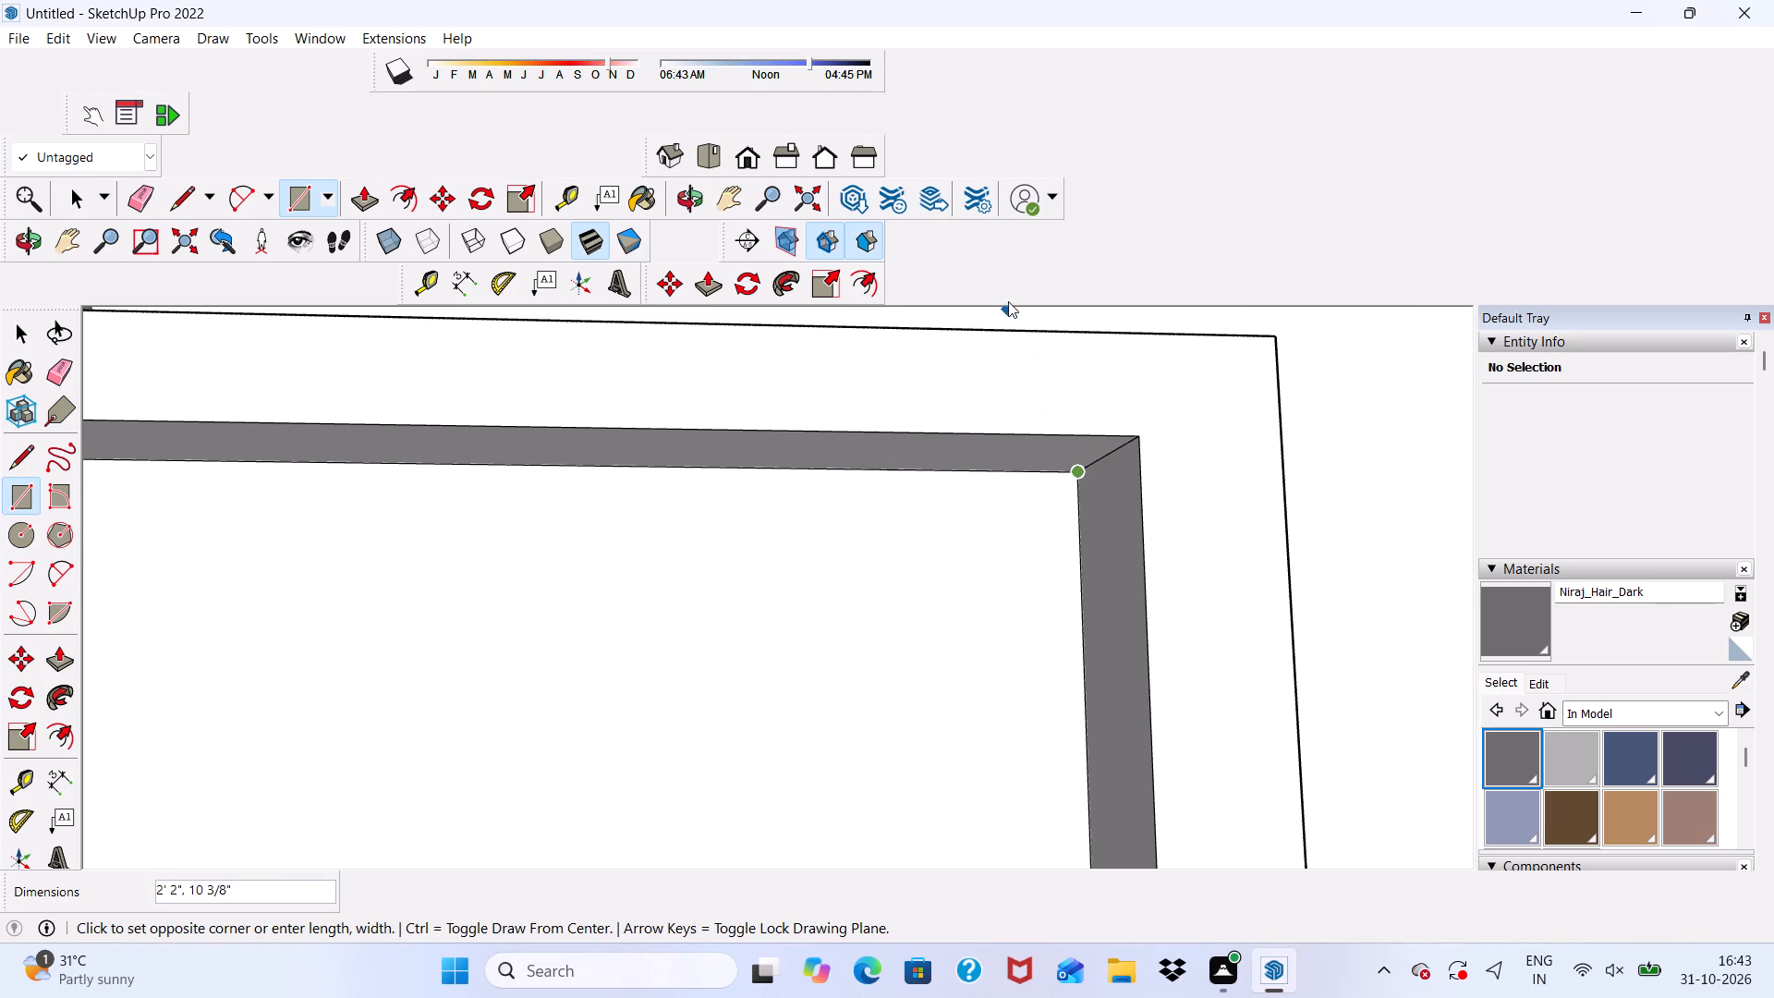
{"action": "scroll", "coordinate": [980, 318], "scroll_direction": "down", "scroll_amount": 5}
{"action": "scroll", "coordinate": [837, 598], "scroll_direction": "down", "scroll_amount": 9}
{"action": "scroll", "coordinate": [905, 475], "scroll_direction": "down", "scroll_amount": 5}
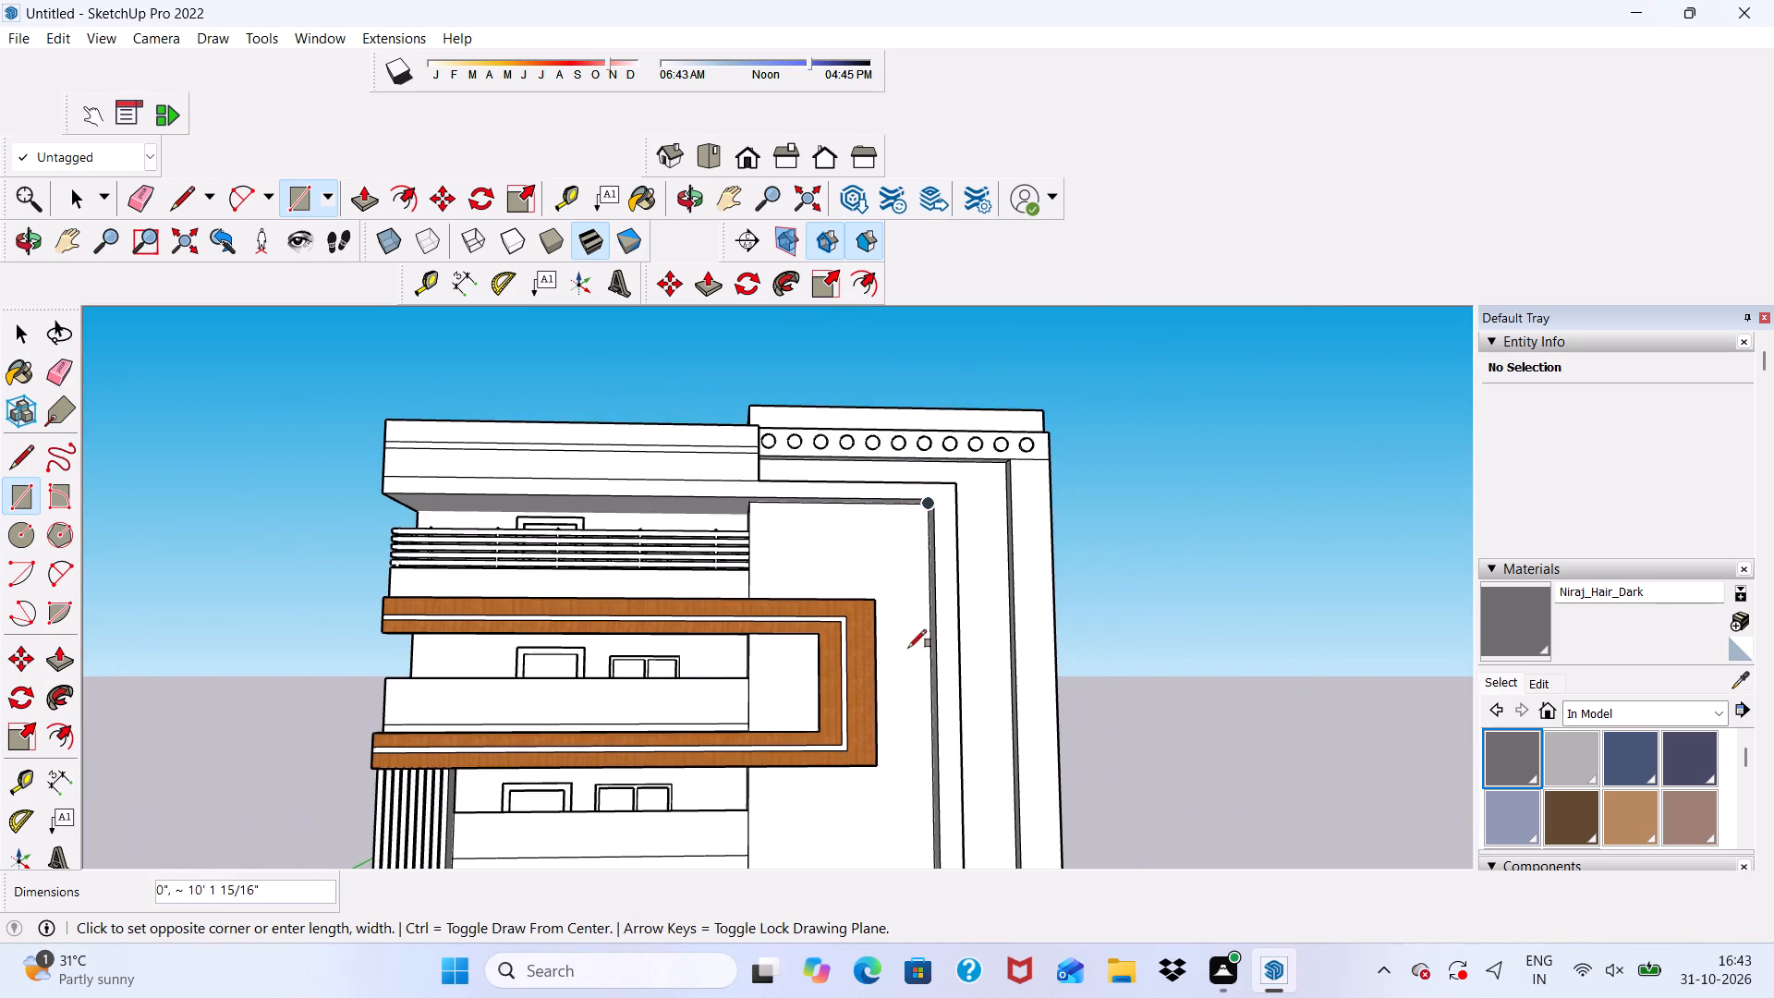
{"action": "scroll", "coordinate": [911, 666], "scroll_direction": "up", "scroll_amount": 4}
{"action": "scroll", "coordinate": [903, 474], "scroll_direction": "down", "scroll_amount": 5}
{"action": "scroll", "coordinate": [880, 765], "scroll_direction": "up", "scroll_amount": 3}
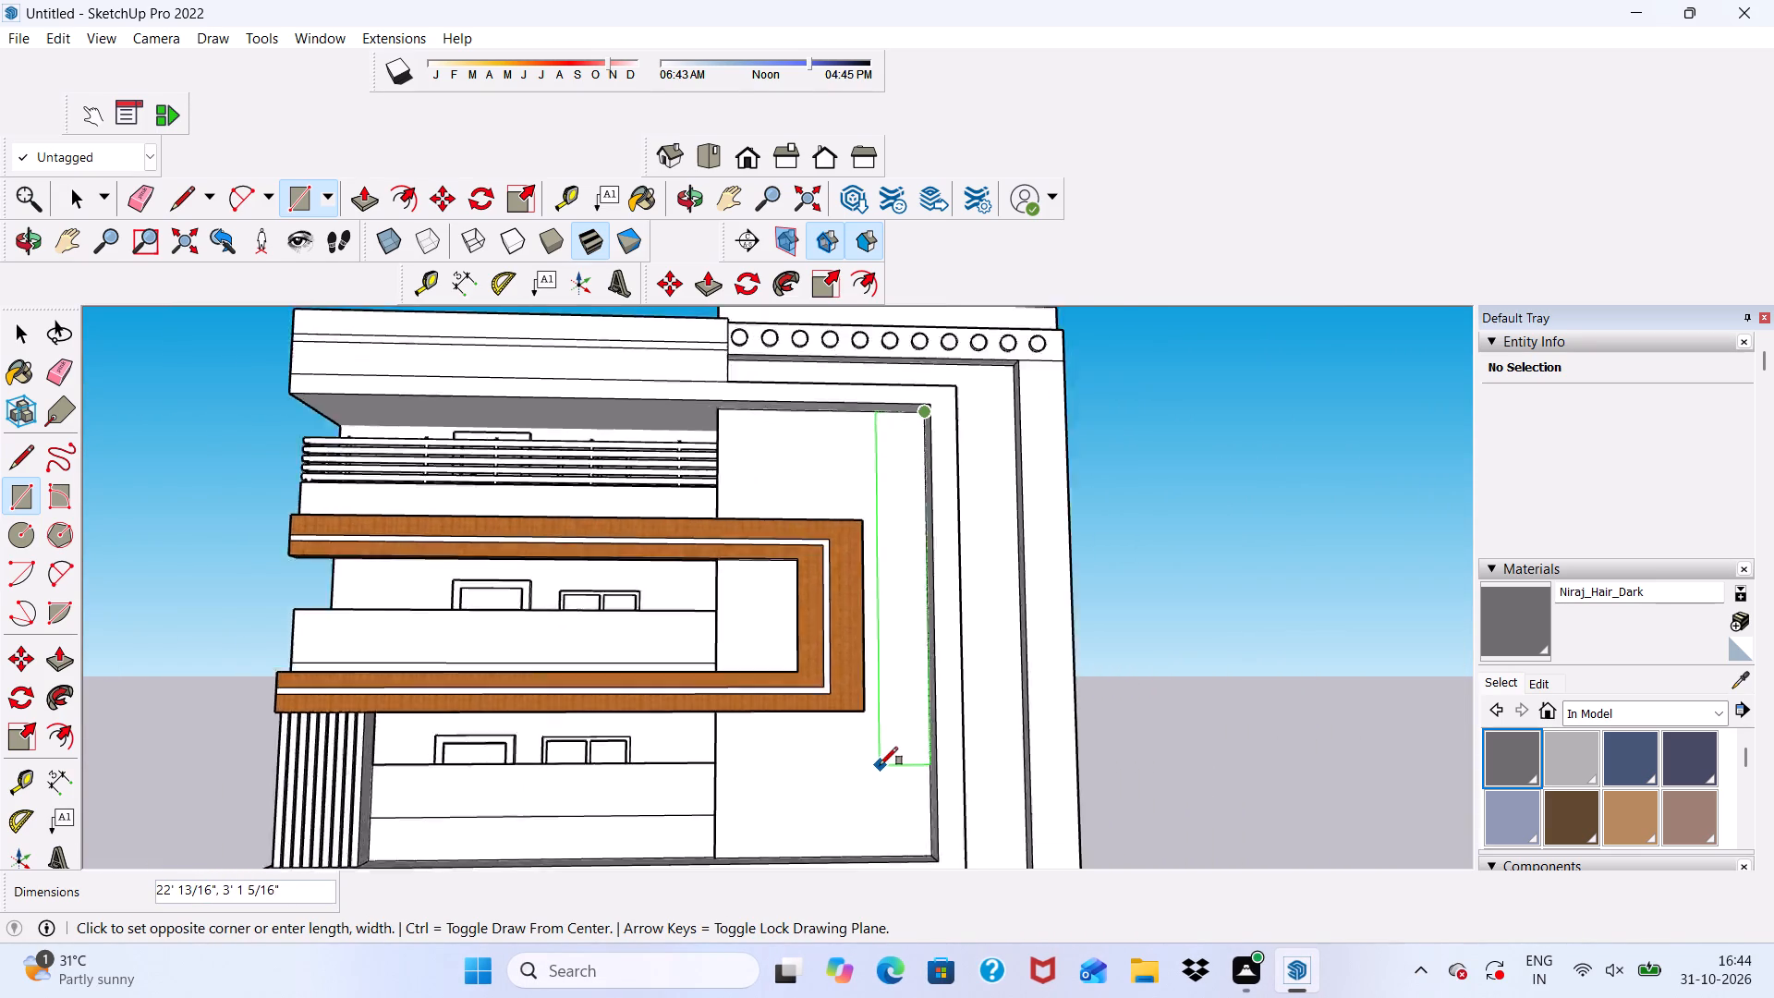
{"action": "scroll", "coordinate": [880, 765], "scroll_direction": "up", "scroll_amount": 2}
{"action": "scroll", "coordinate": [887, 604], "scroll_direction": "down", "scroll_amount": 4}
{"action": "scroll", "coordinate": [898, 830], "scroll_direction": "up", "scroll_amount": 5}
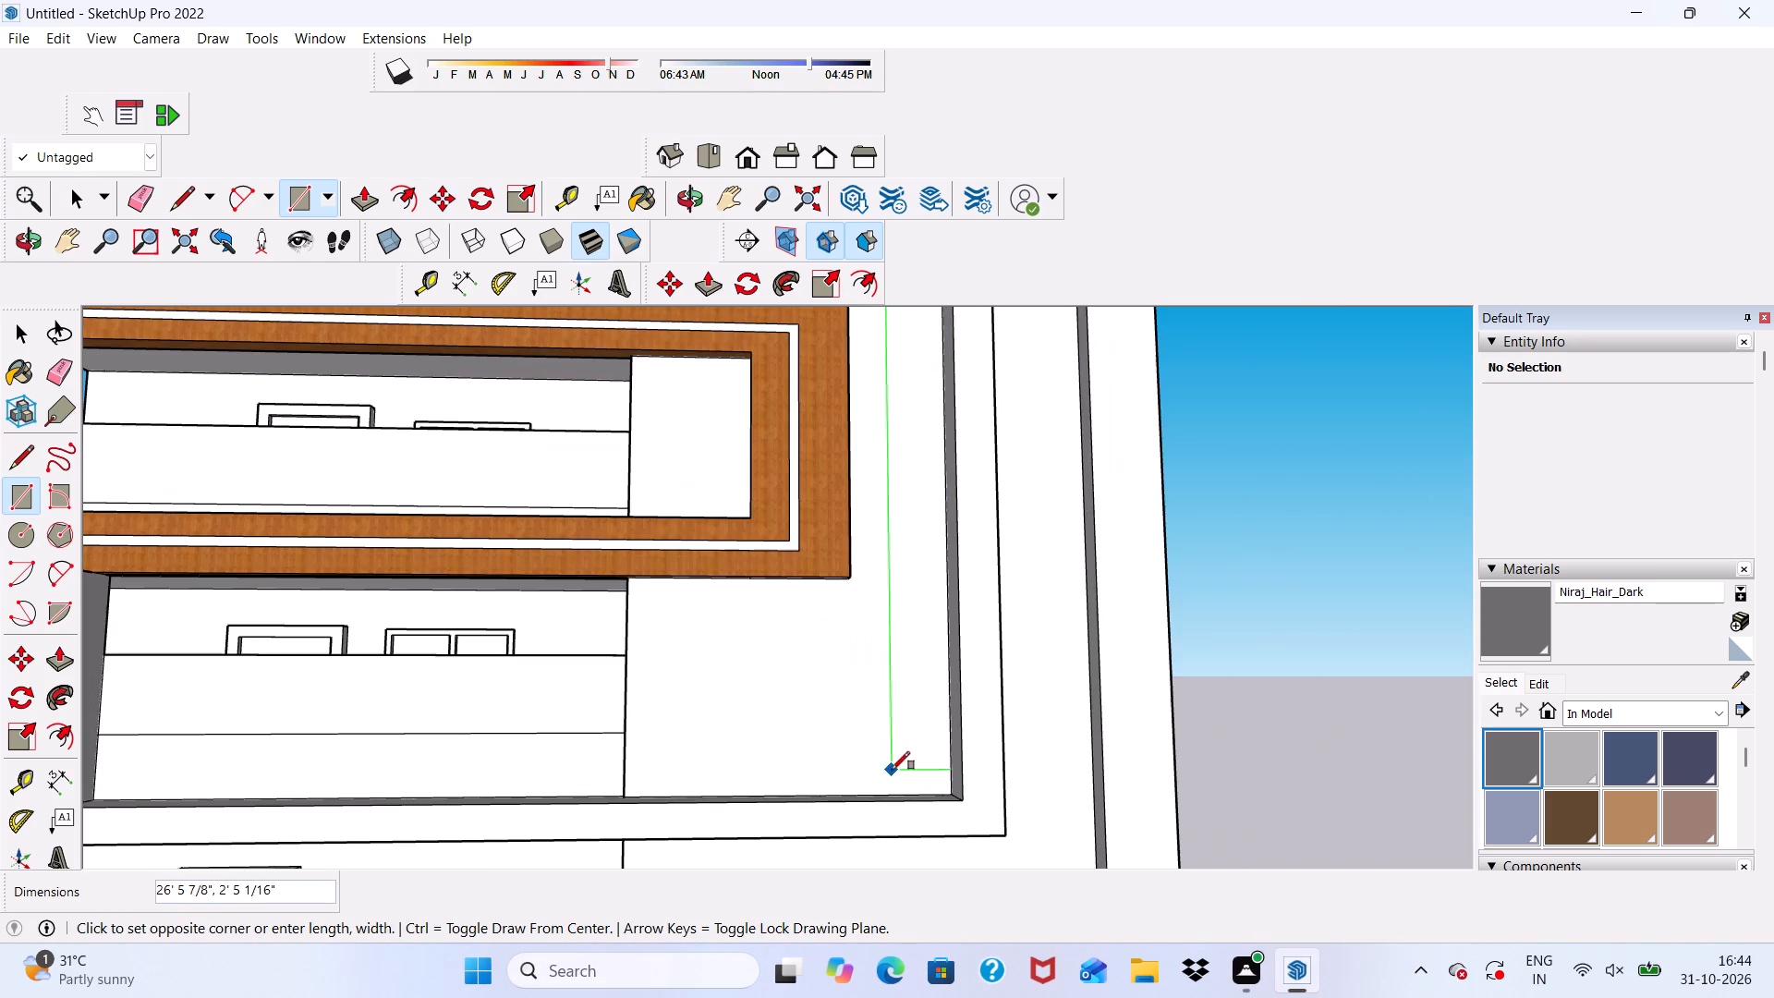
{"action": "scroll", "coordinate": [890, 813], "scroll_direction": "up", "scroll_amount": 6}
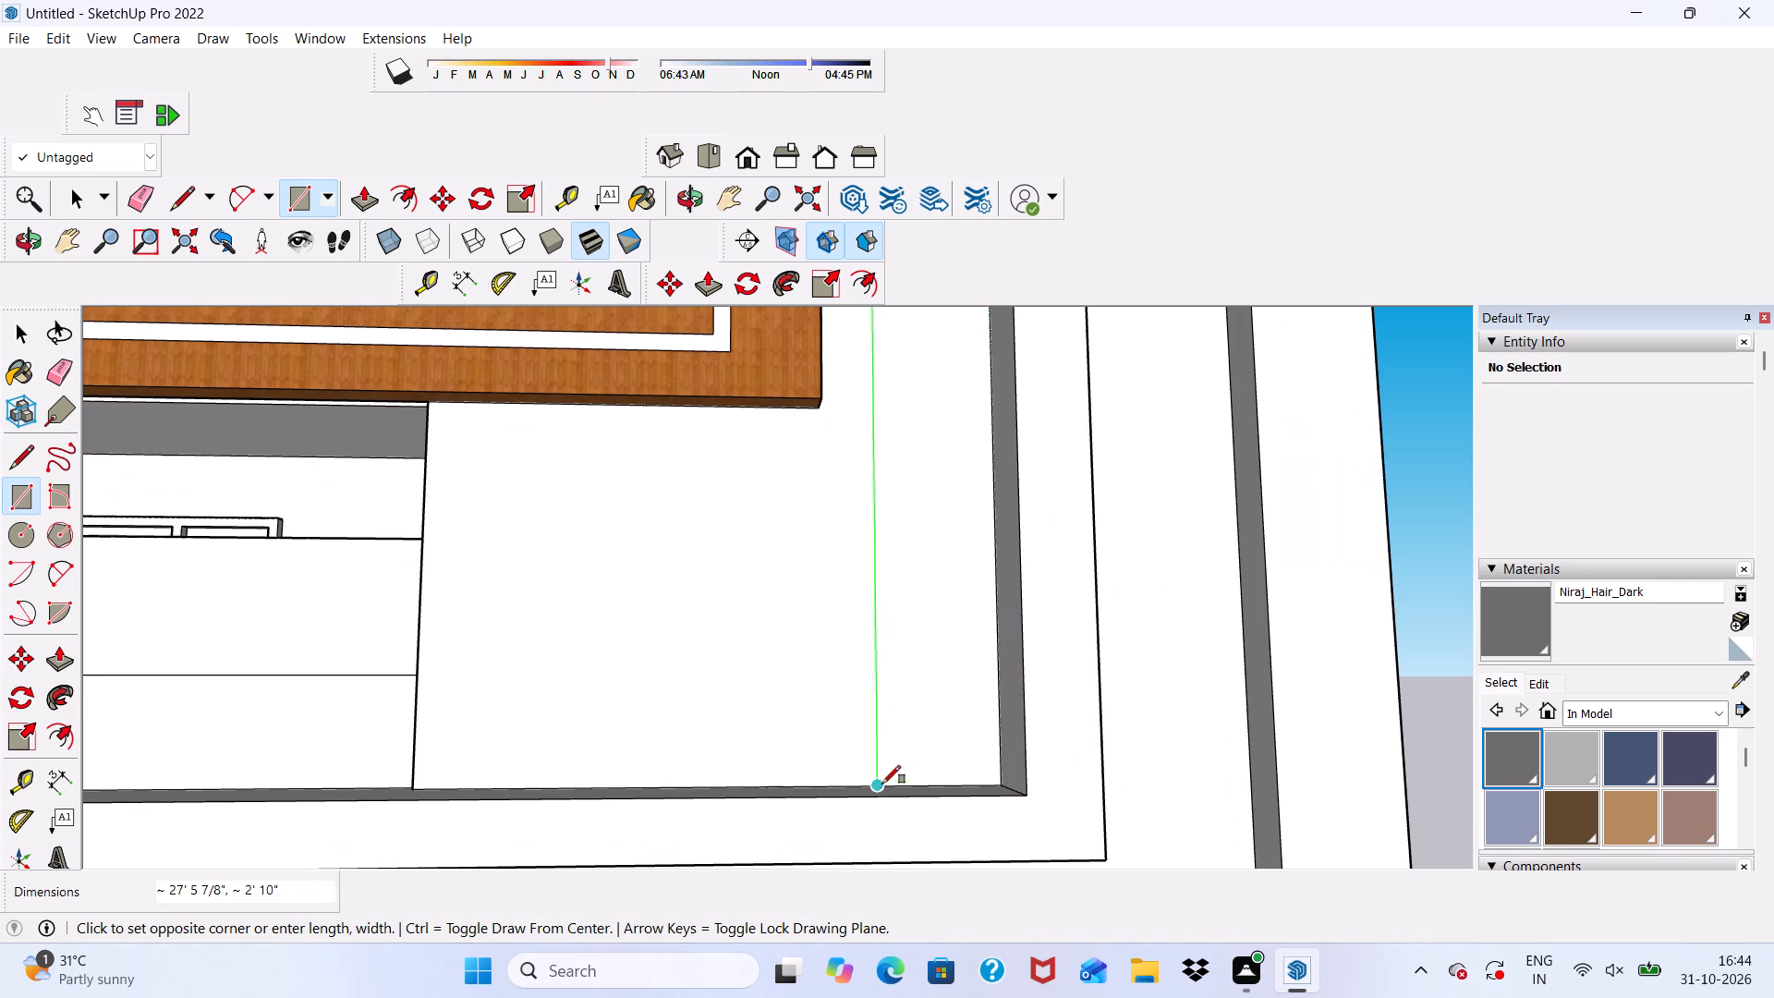
{"action": "left_click", "coordinate": [882, 786]}
{"action": "scroll", "coordinate": [882, 786], "scroll_direction": "down", "scroll_amount": 3}
{"action": "key", "text": "space"}
Paint the recessed wall face behind the C-shaped frame and its part enclosed by the frame with Formica Graystone from Synthetic Surfaces.
{"action": "left_click", "coordinate": [789, 651]}
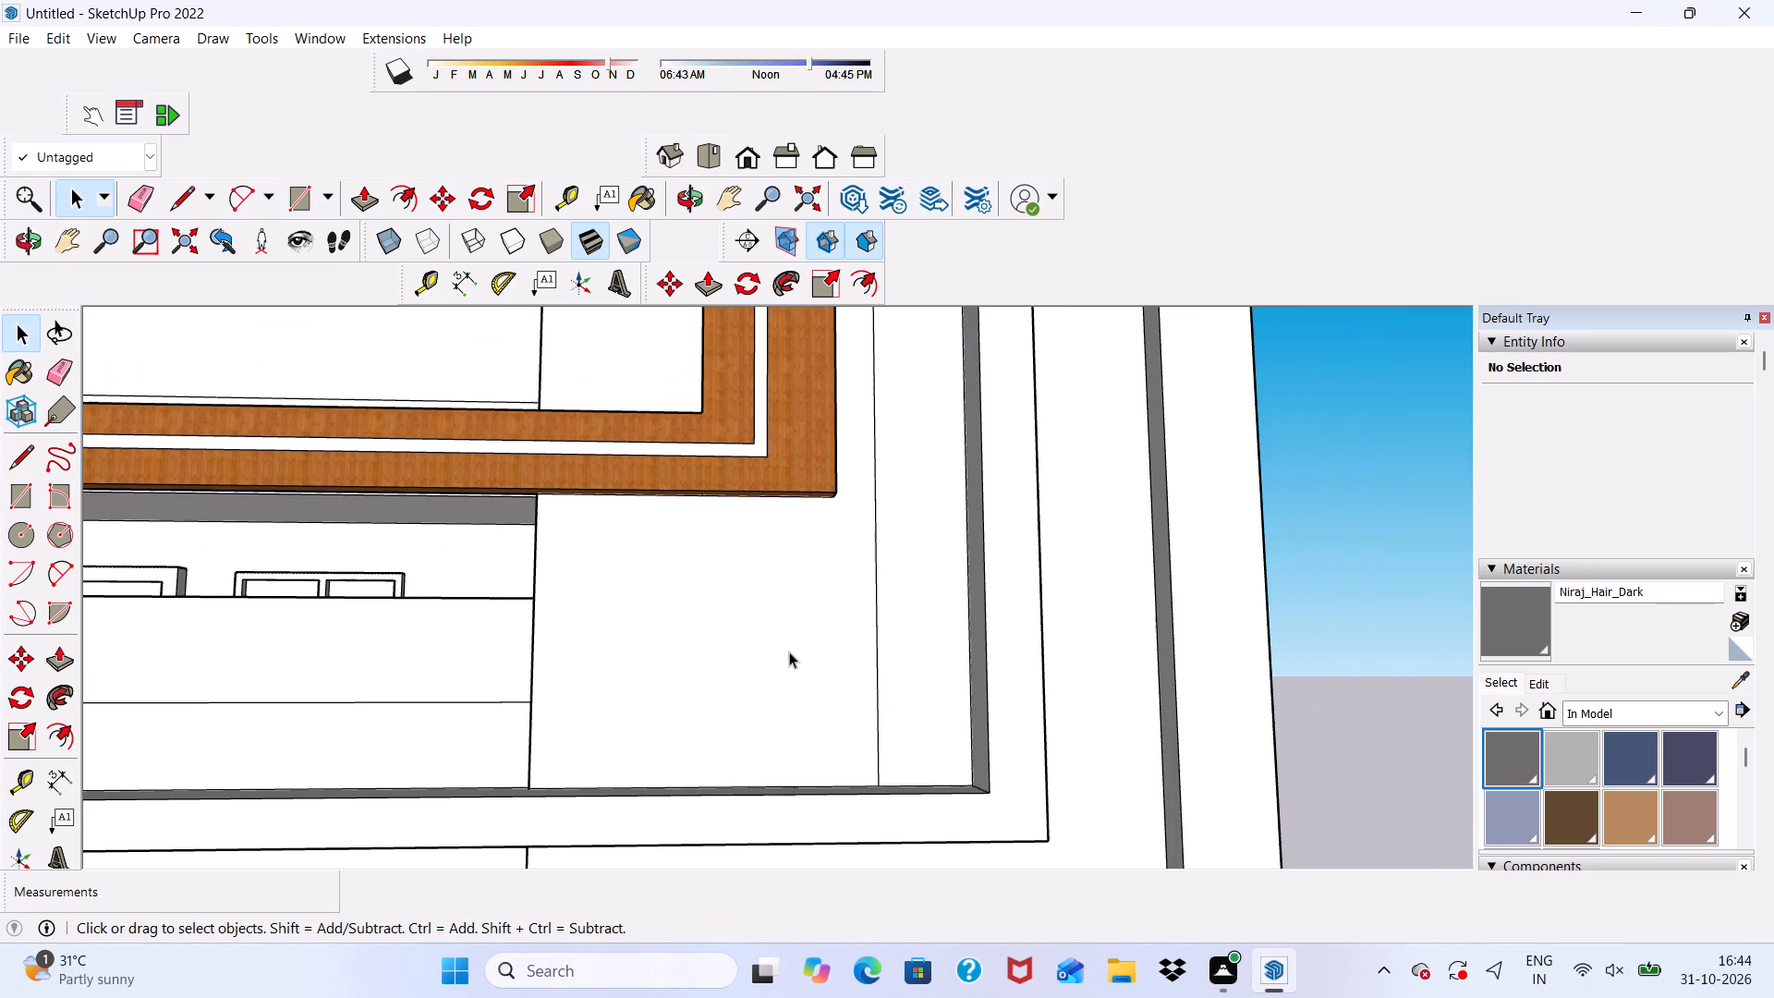
{"action": "scroll", "coordinate": [789, 672], "scroll_direction": "down", "scroll_amount": 5}
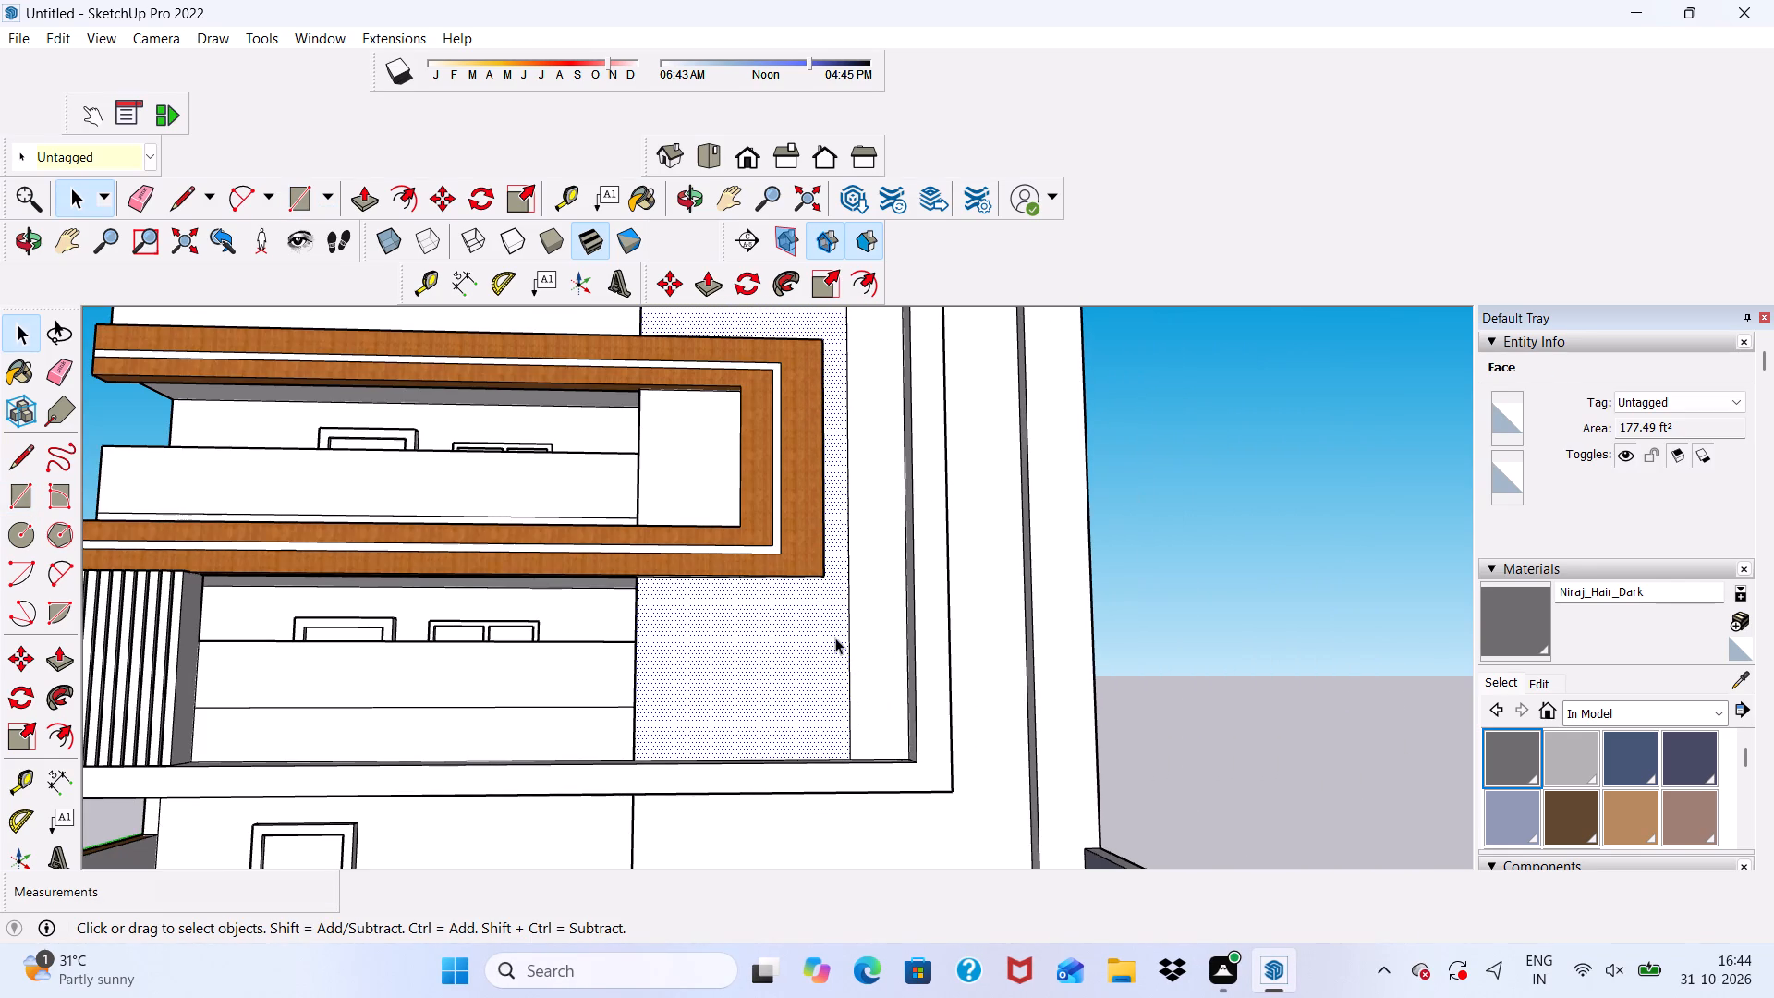
{"action": "left_click", "coordinate": [1707, 710]}
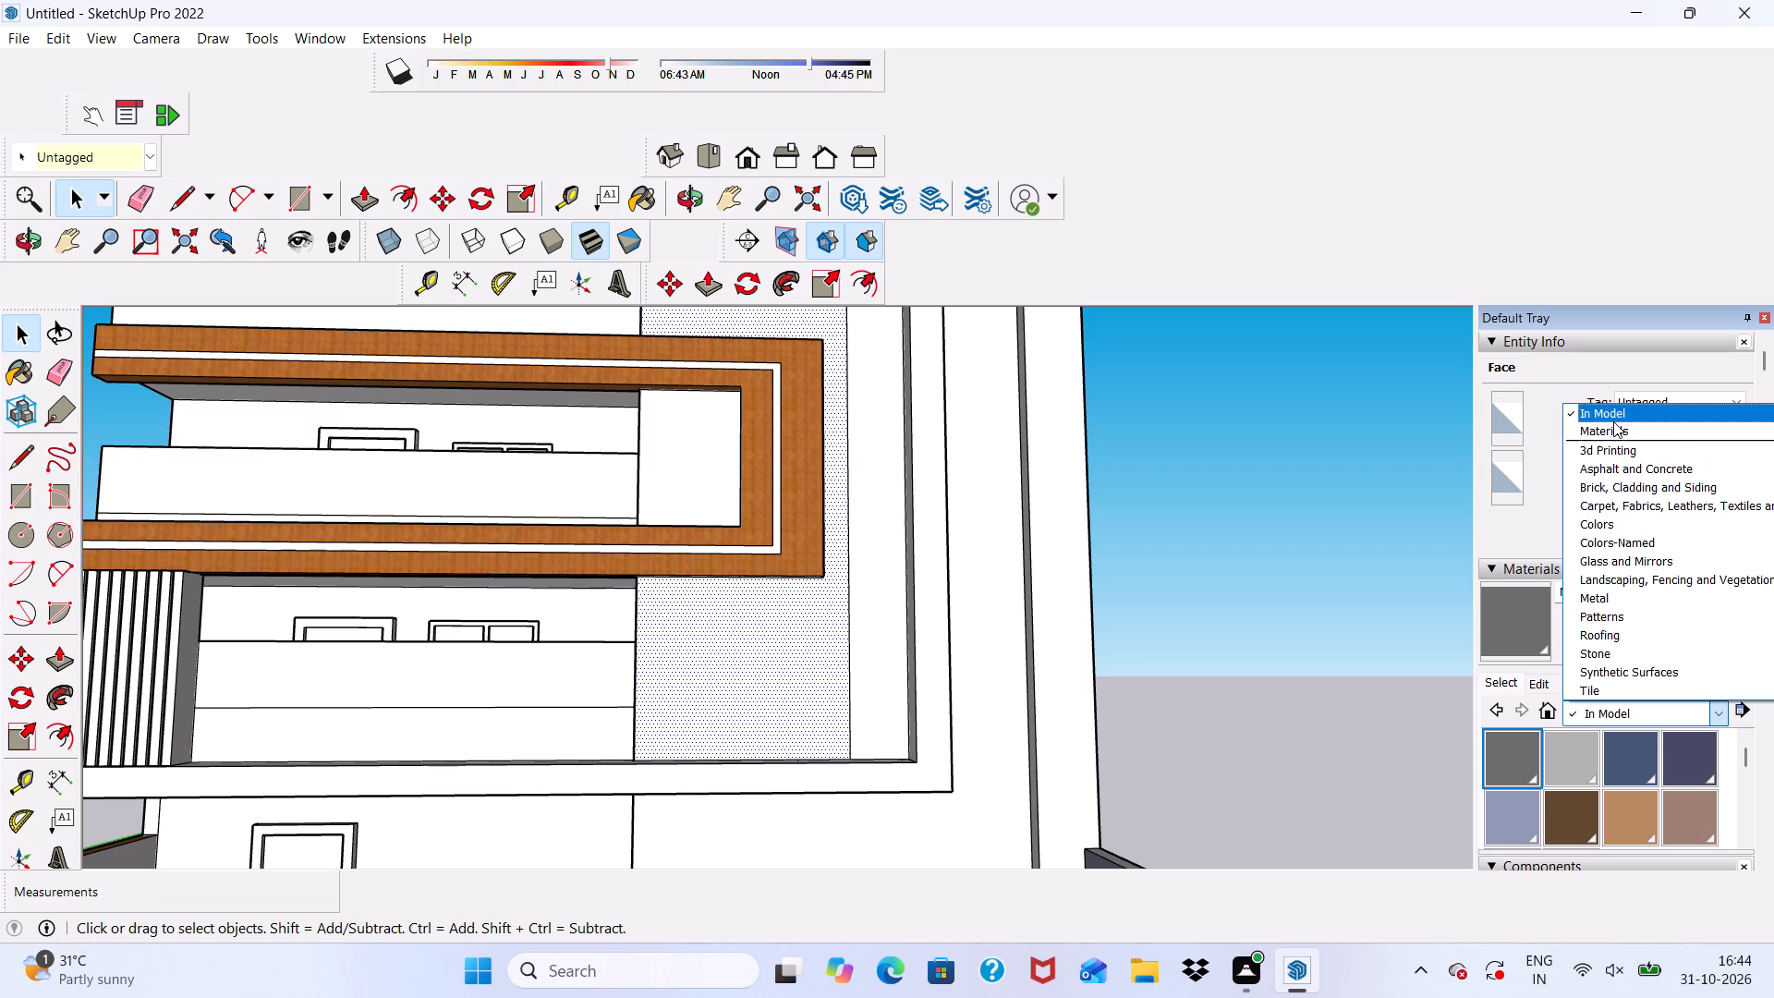
{"action": "left_click", "coordinate": [1613, 421]}
{"action": "scroll", "coordinate": [1670, 788], "scroll_direction": "down", "scroll_amount": 2}
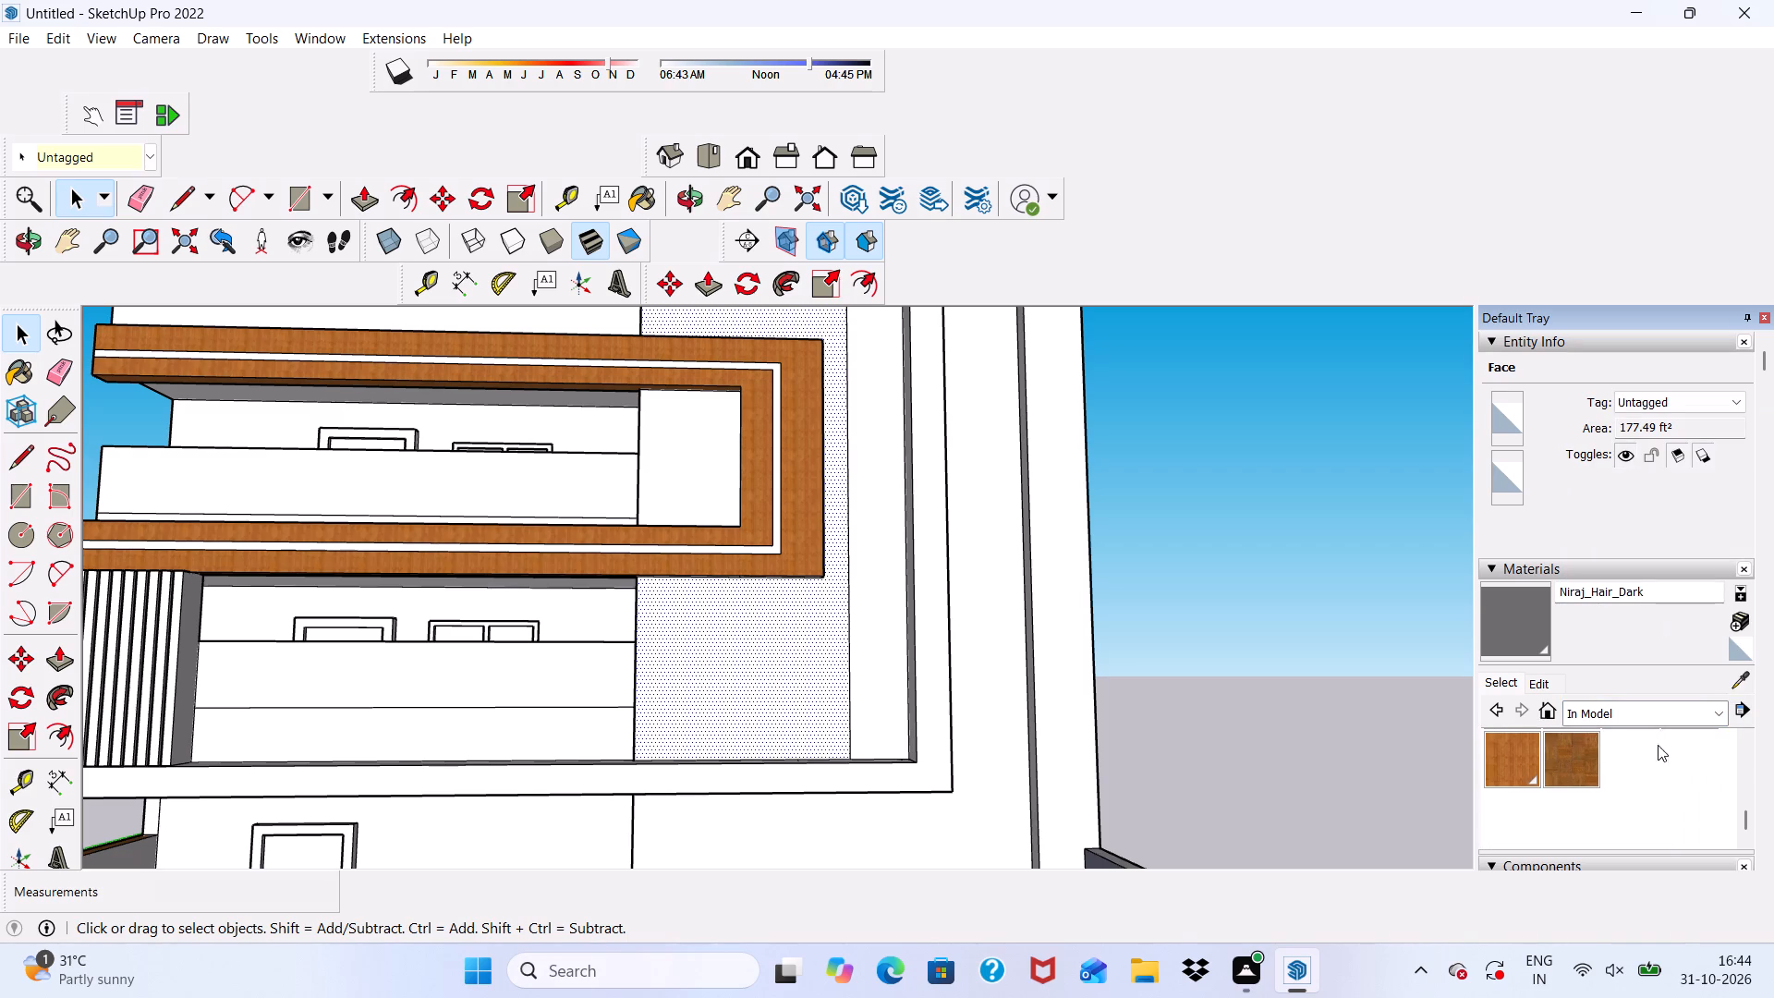
{"action": "left_click", "coordinate": [1719, 712]}
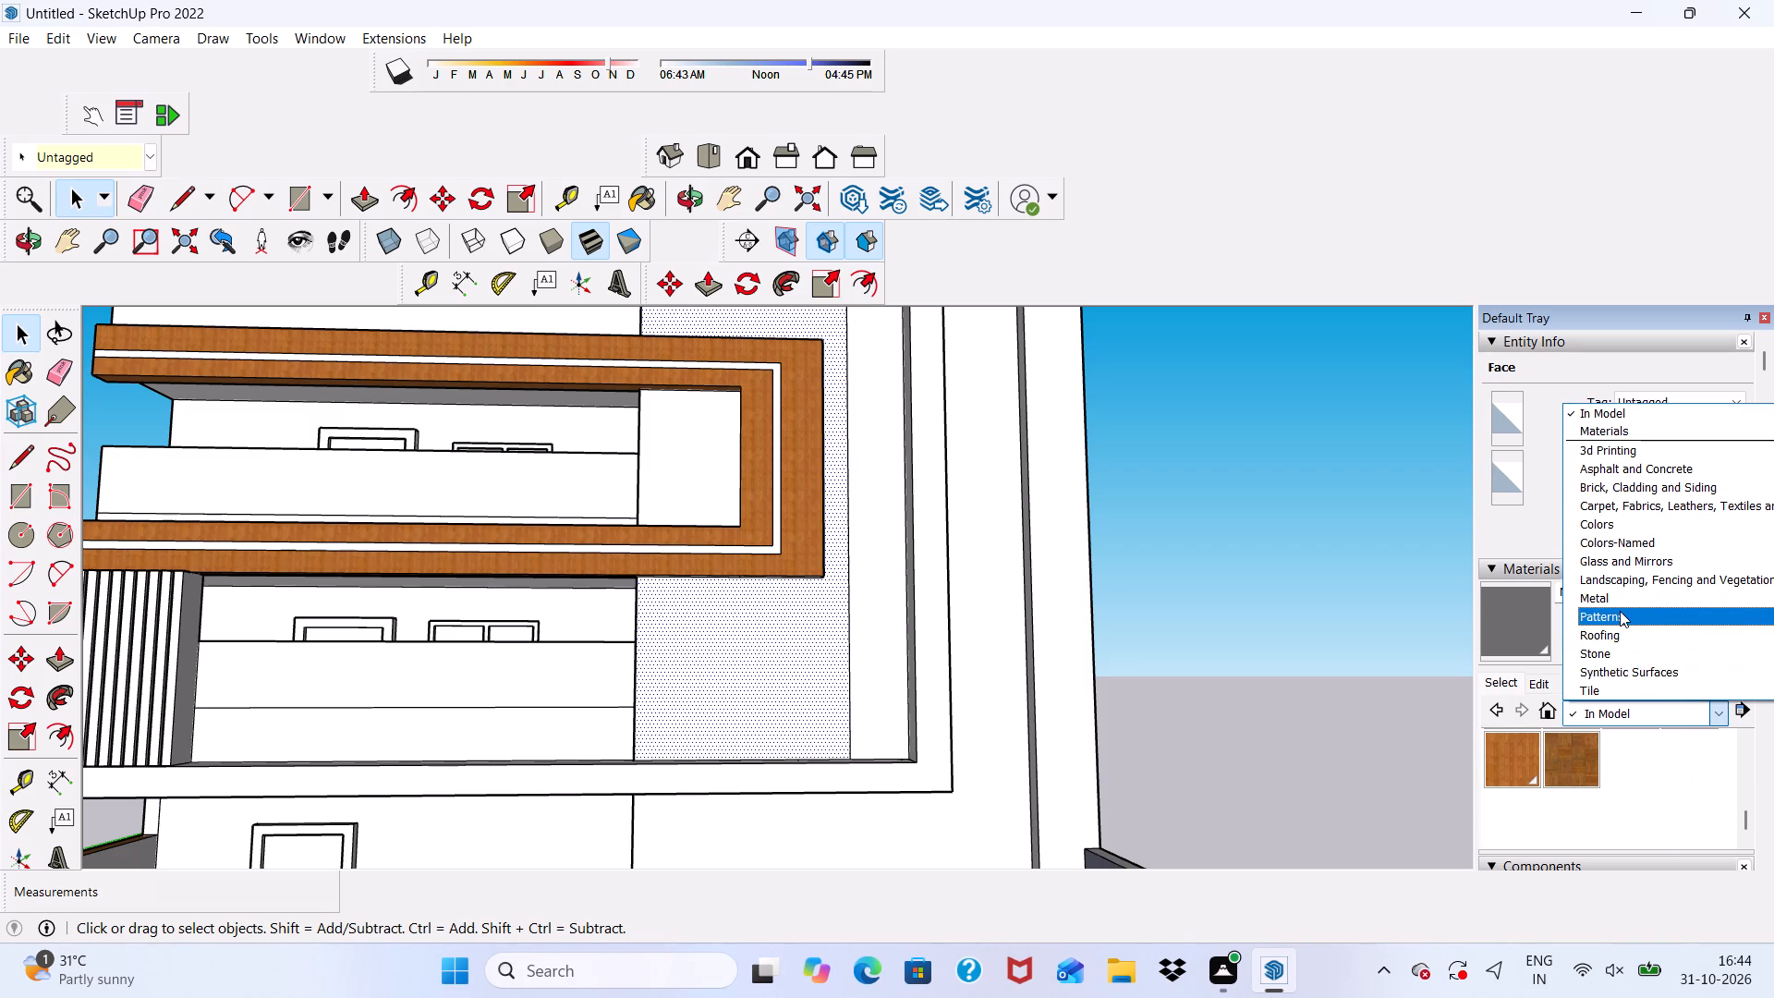
{"action": "left_click", "coordinate": [1608, 666]}
{"action": "left_click", "coordinate": [1621, 750]}
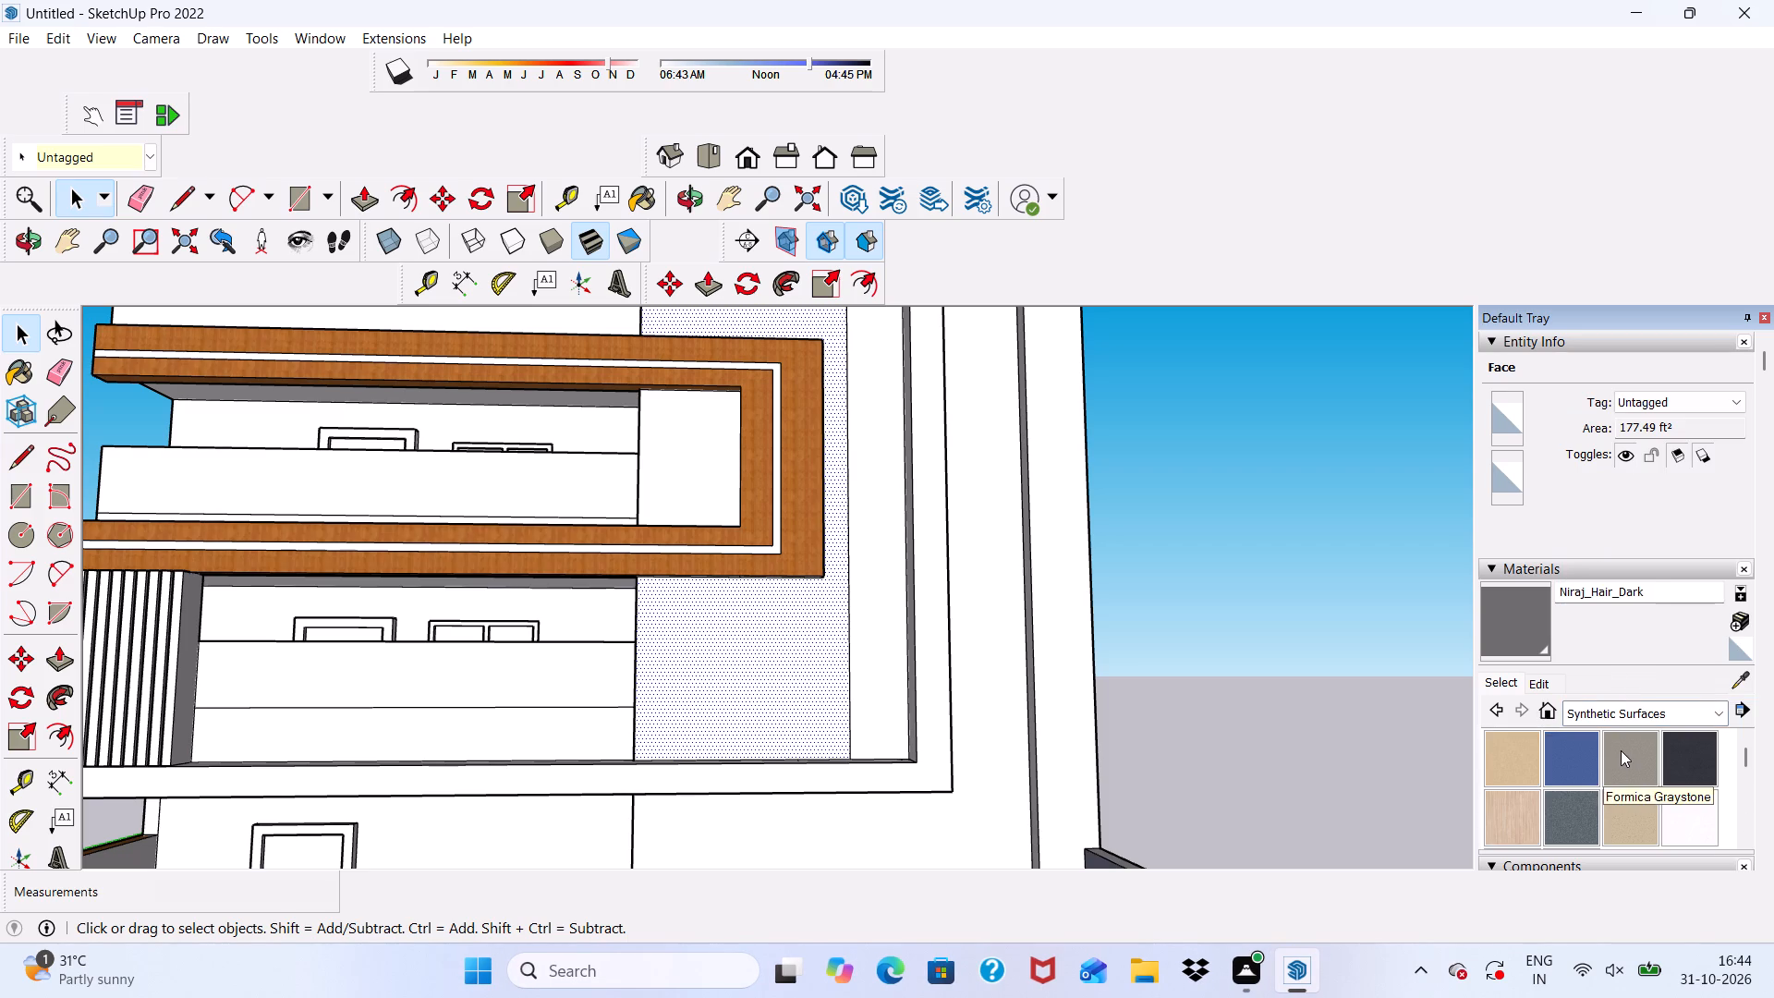
{"action": "scroll", "coordinate": [759, 471], "scroll_direction": "up", "scroll_amount": 8}
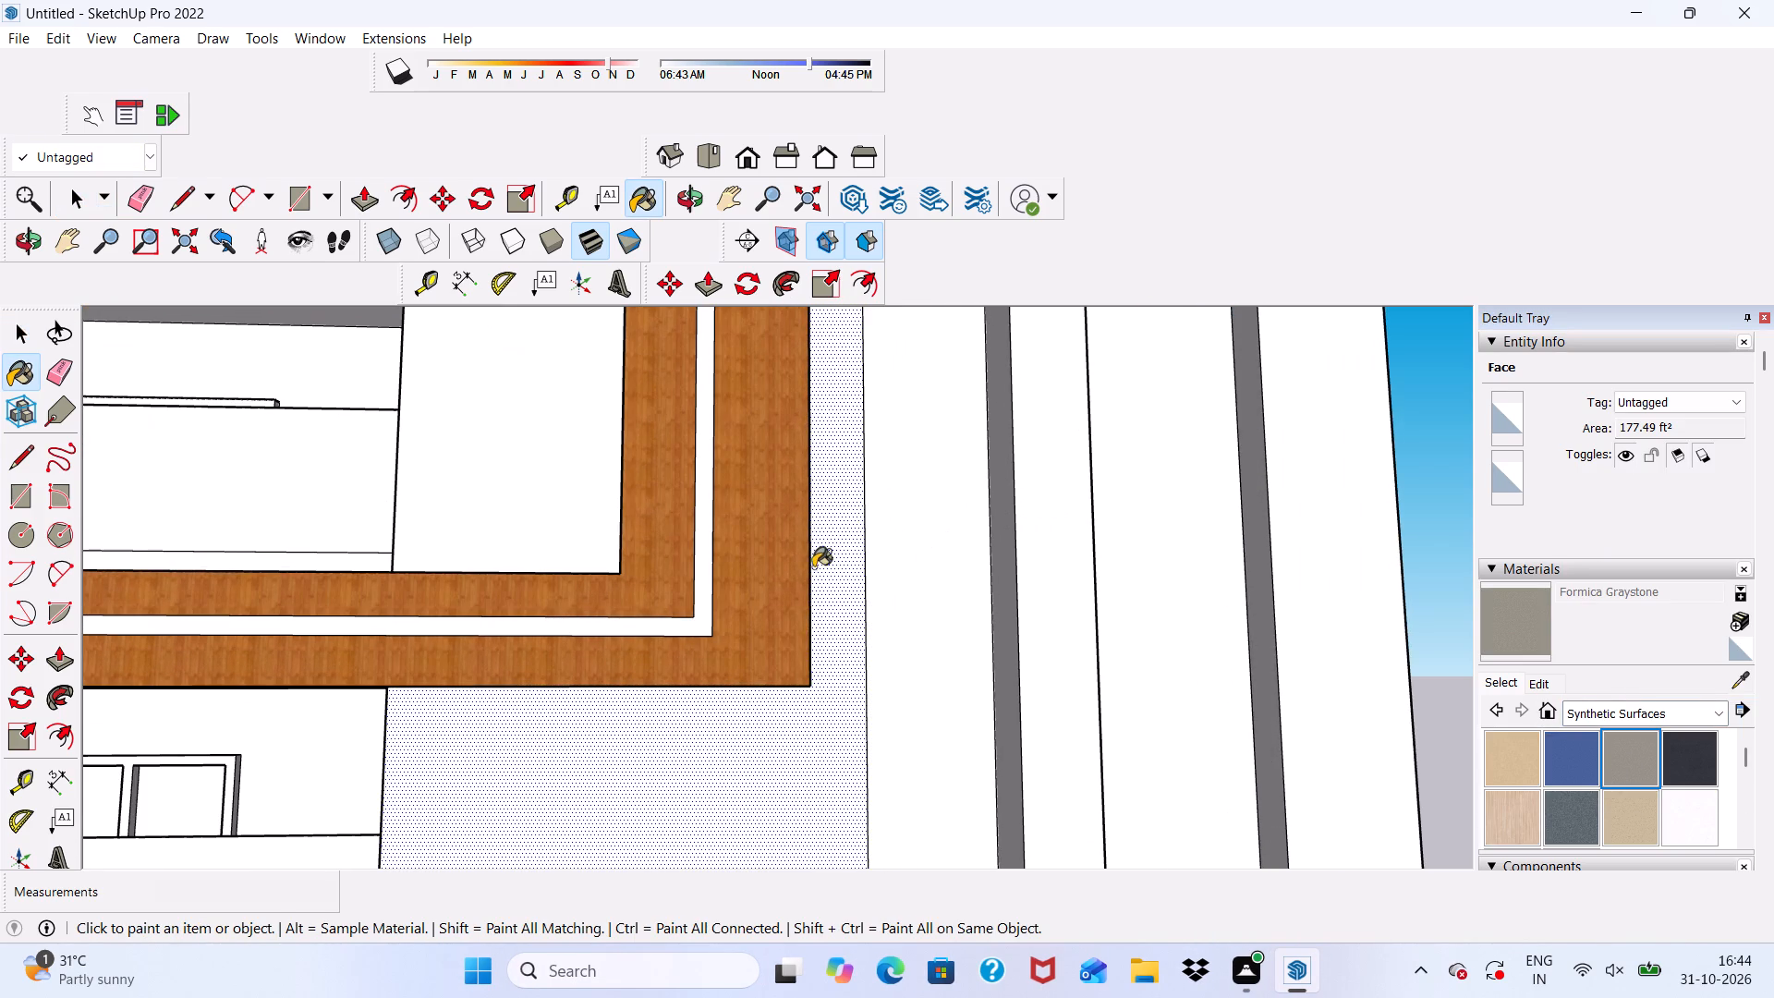
{"action": "left_click", "coordinate": [828, 558]}
{"action": "scroll", "coordinate": [821, 599], "scroll_direction": "down", "scroll_amount": 5}
{"action": "left_click", "coordinate": [591, 531]}
{"action": "scroll", "coordinate": [605, 537], "scroll_direction": "down", "scroll_amount": 5}
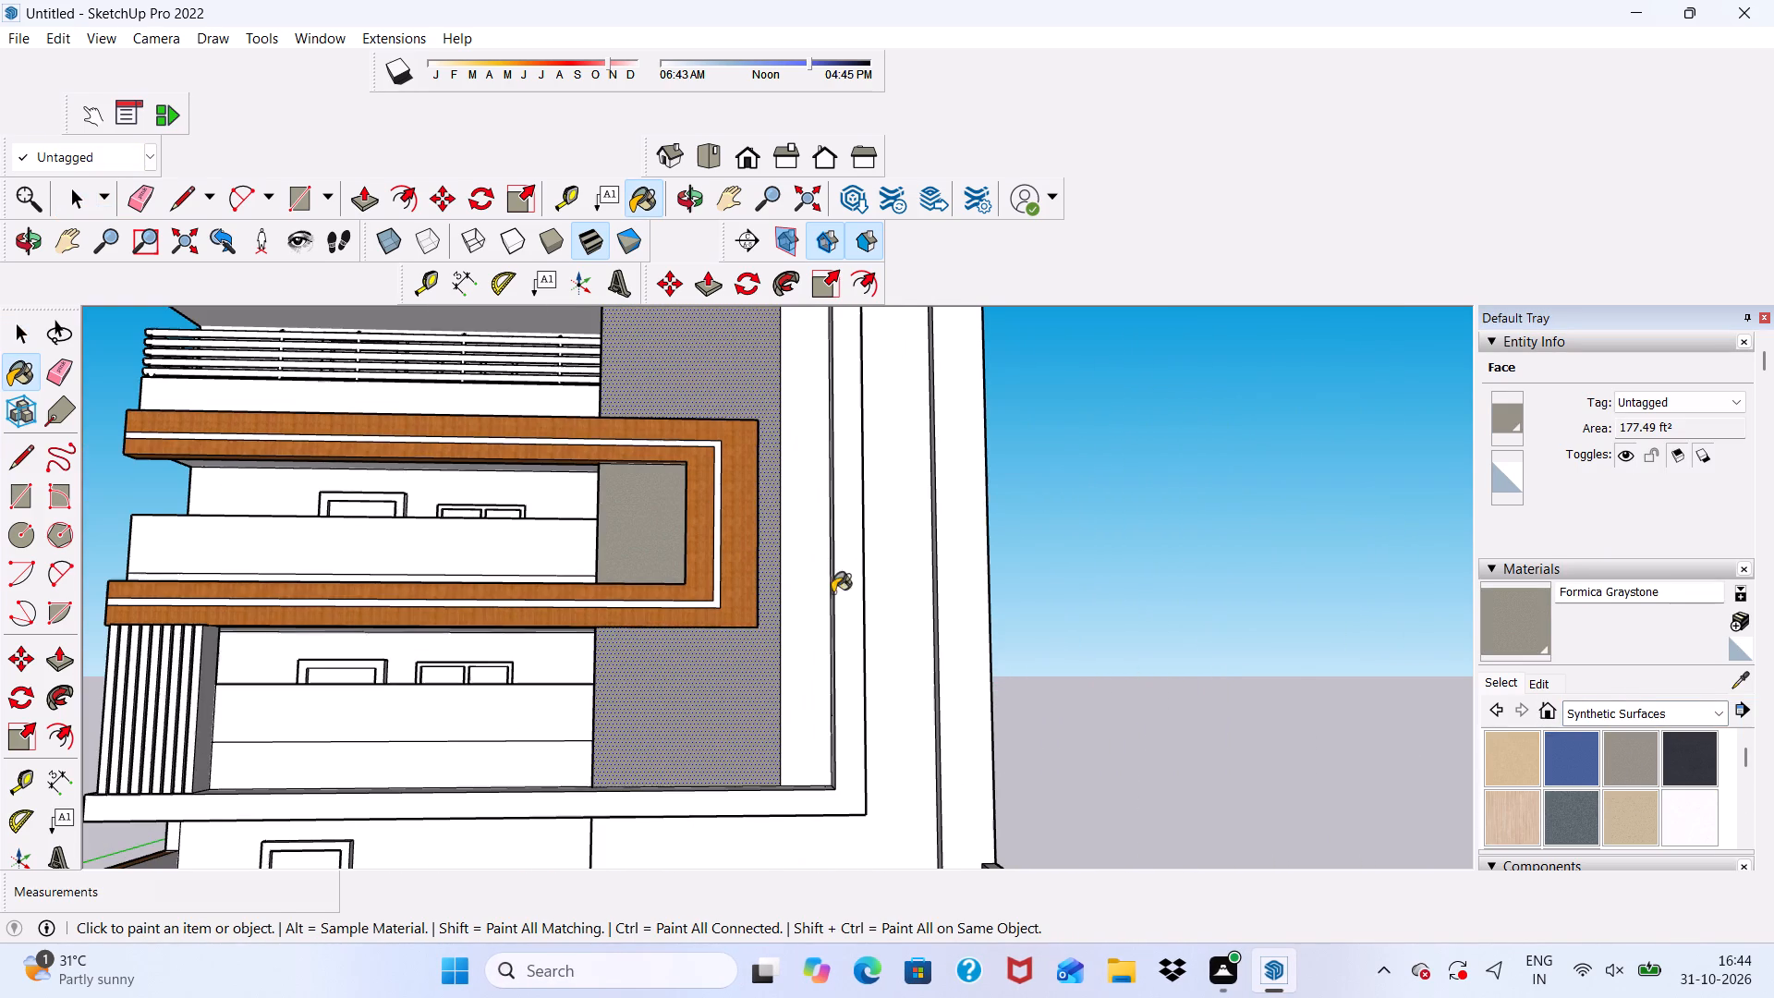
{"action": "key", "text": "space"}
{"action": "left_click", "coordinate": [1238, 518]}
Lighten the Formica Graystone material to a pale beige.
{"action": "middle_click_drag", "start_coordinate": [1131, 516], "coordinate": [1010, 614]}
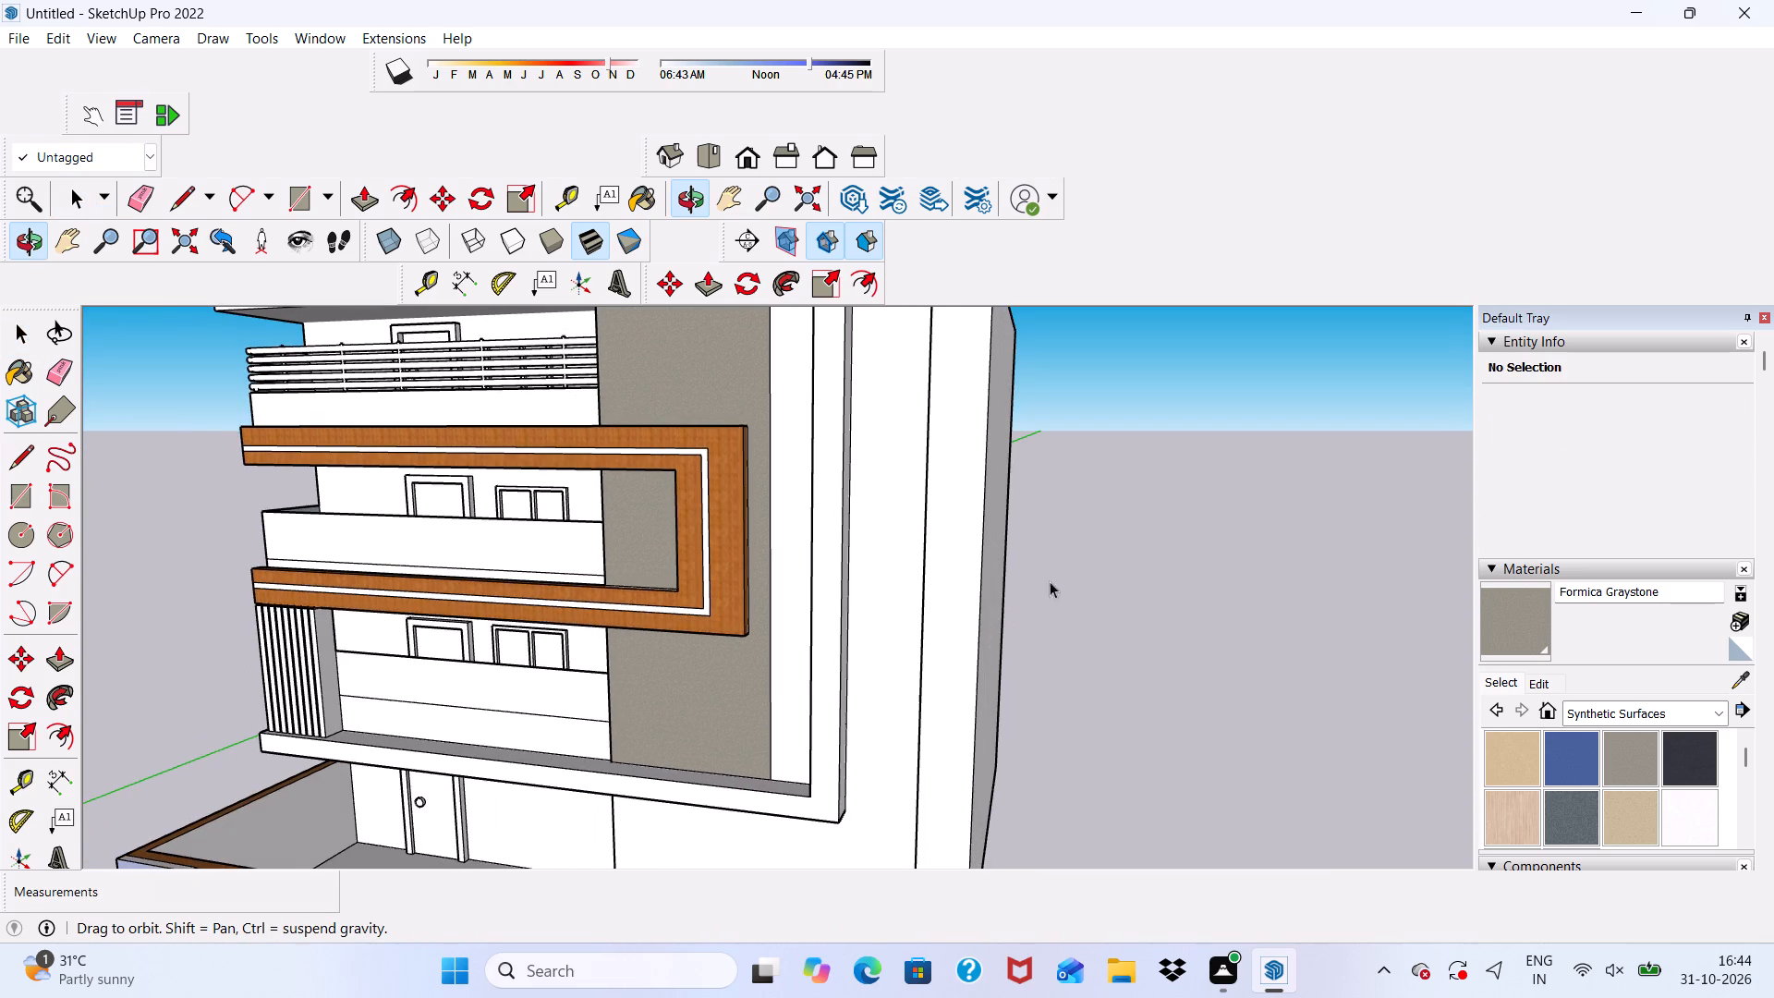
{"action": "left_click", "coordinate": [1079, 571]}
{"action": "scroll", "coordinate": [978, 590], "scroll_direction": "down", "scroll_amount": 2}
{"action": "middle_click_drag", "start_coordinate": [889, 619], "coordinate": [1016, 487]}
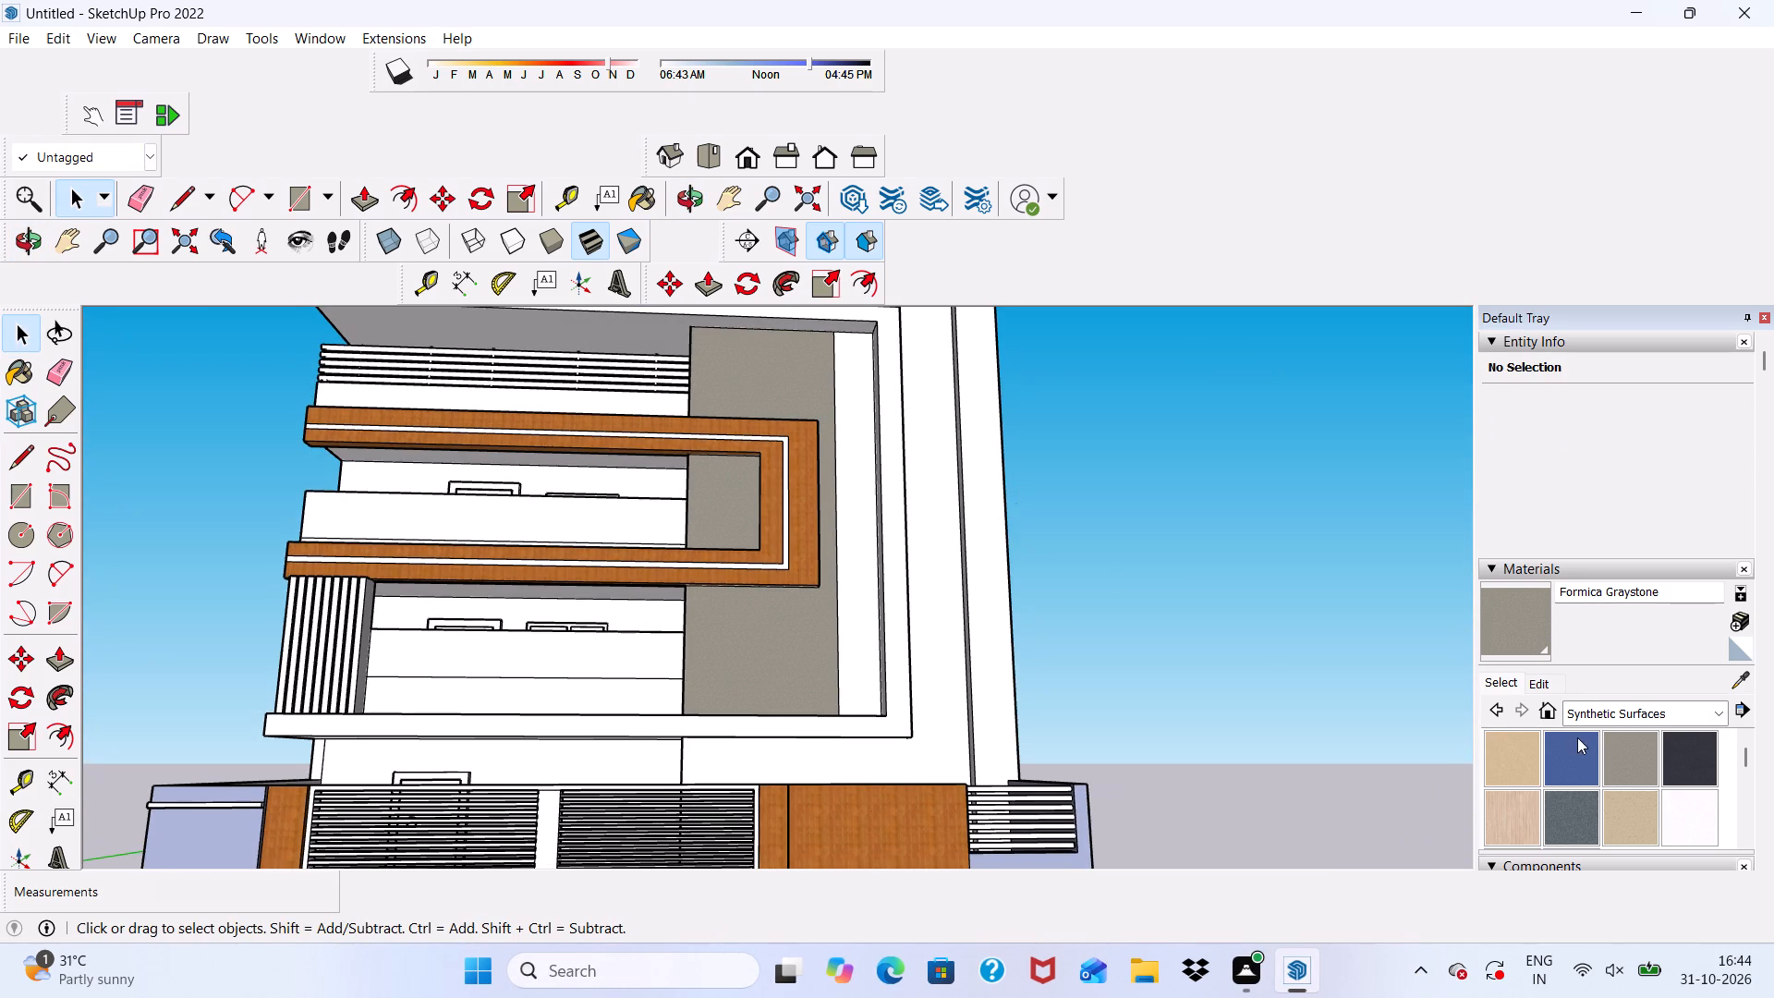
{"action": "left_click", "coordinate": [1532, 678]}
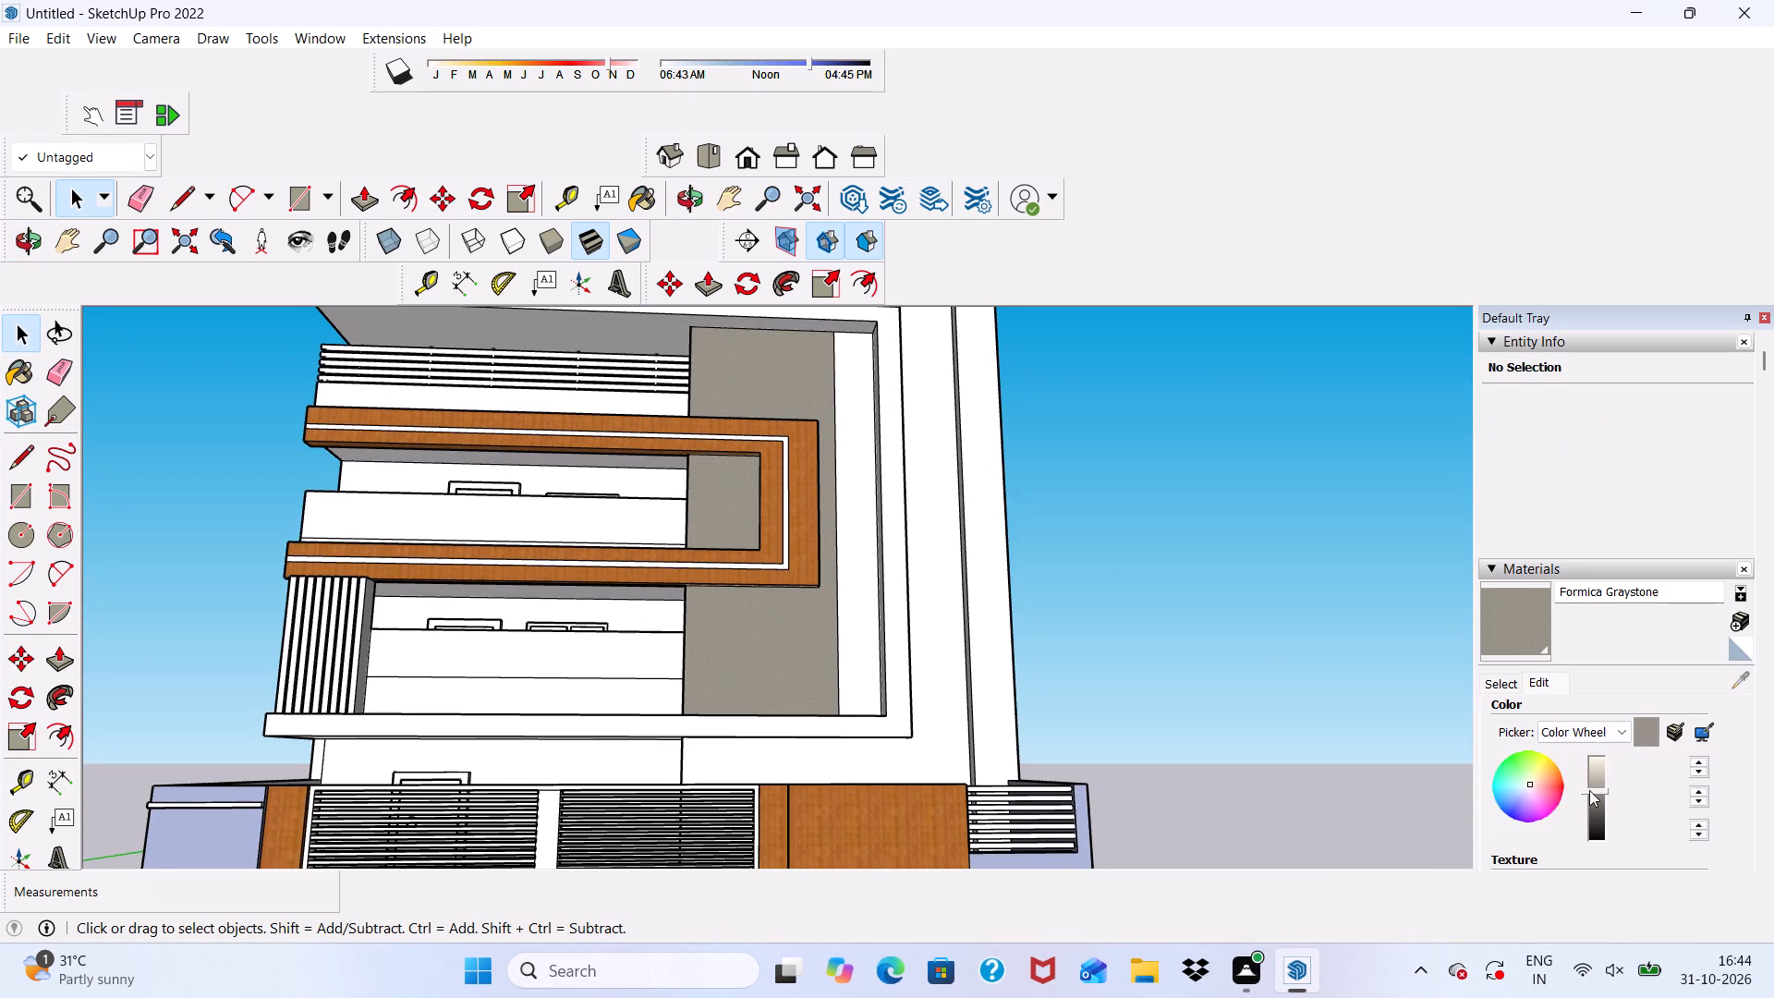
{"action": "left_click_drag", "start_coordinate": [1589, 790], "coordinate": [1591, 771]}
{"action": "scroll", "coordinate": [1294, 700], "scroll_direction": "down", "scroll_amount": 1}
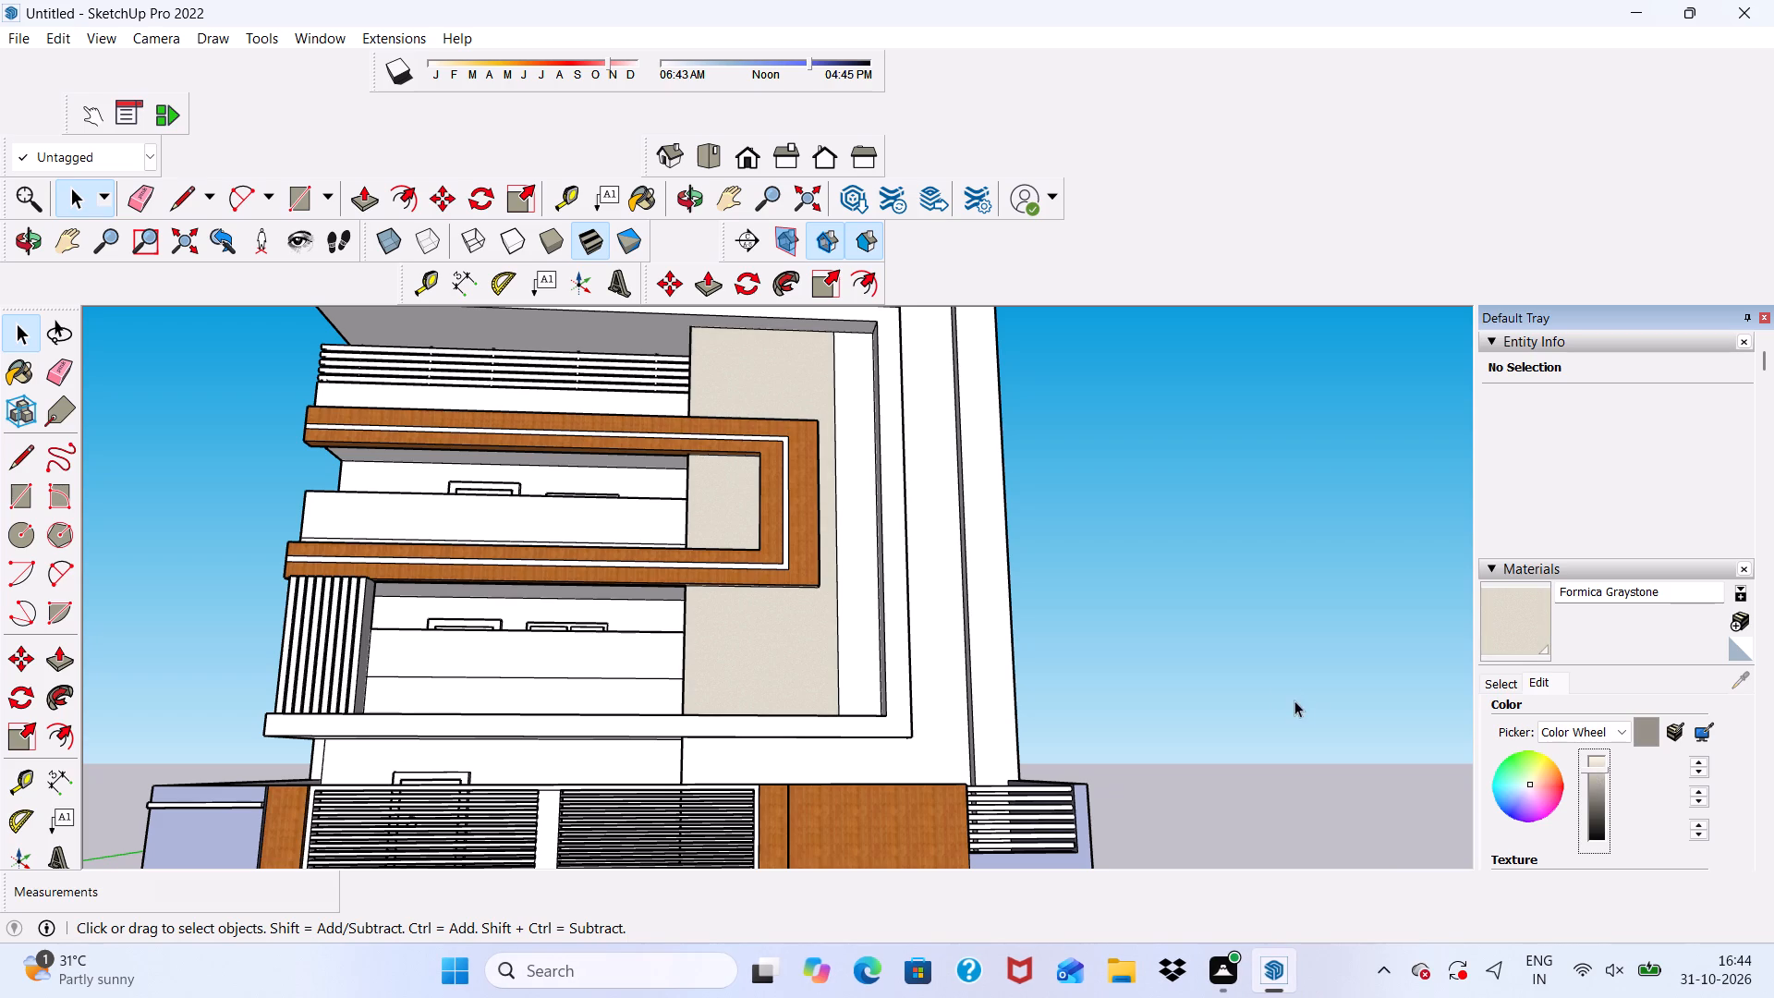
Examine the lightened wall panel and the C-shaped frame's edges up close and across the whole front facade.
{"action": "middle_click_drag", "start_coordinate": [1294, 700], "coordinate": [918, 850]}
{"action": "scroll", "coordinate": [858, 576], "scroll_direction": "up", "scroll_amount": 11}
{"action": "middle_click_drag", "start_coordinate": [905, 548], "coordinate": [911, 551]}
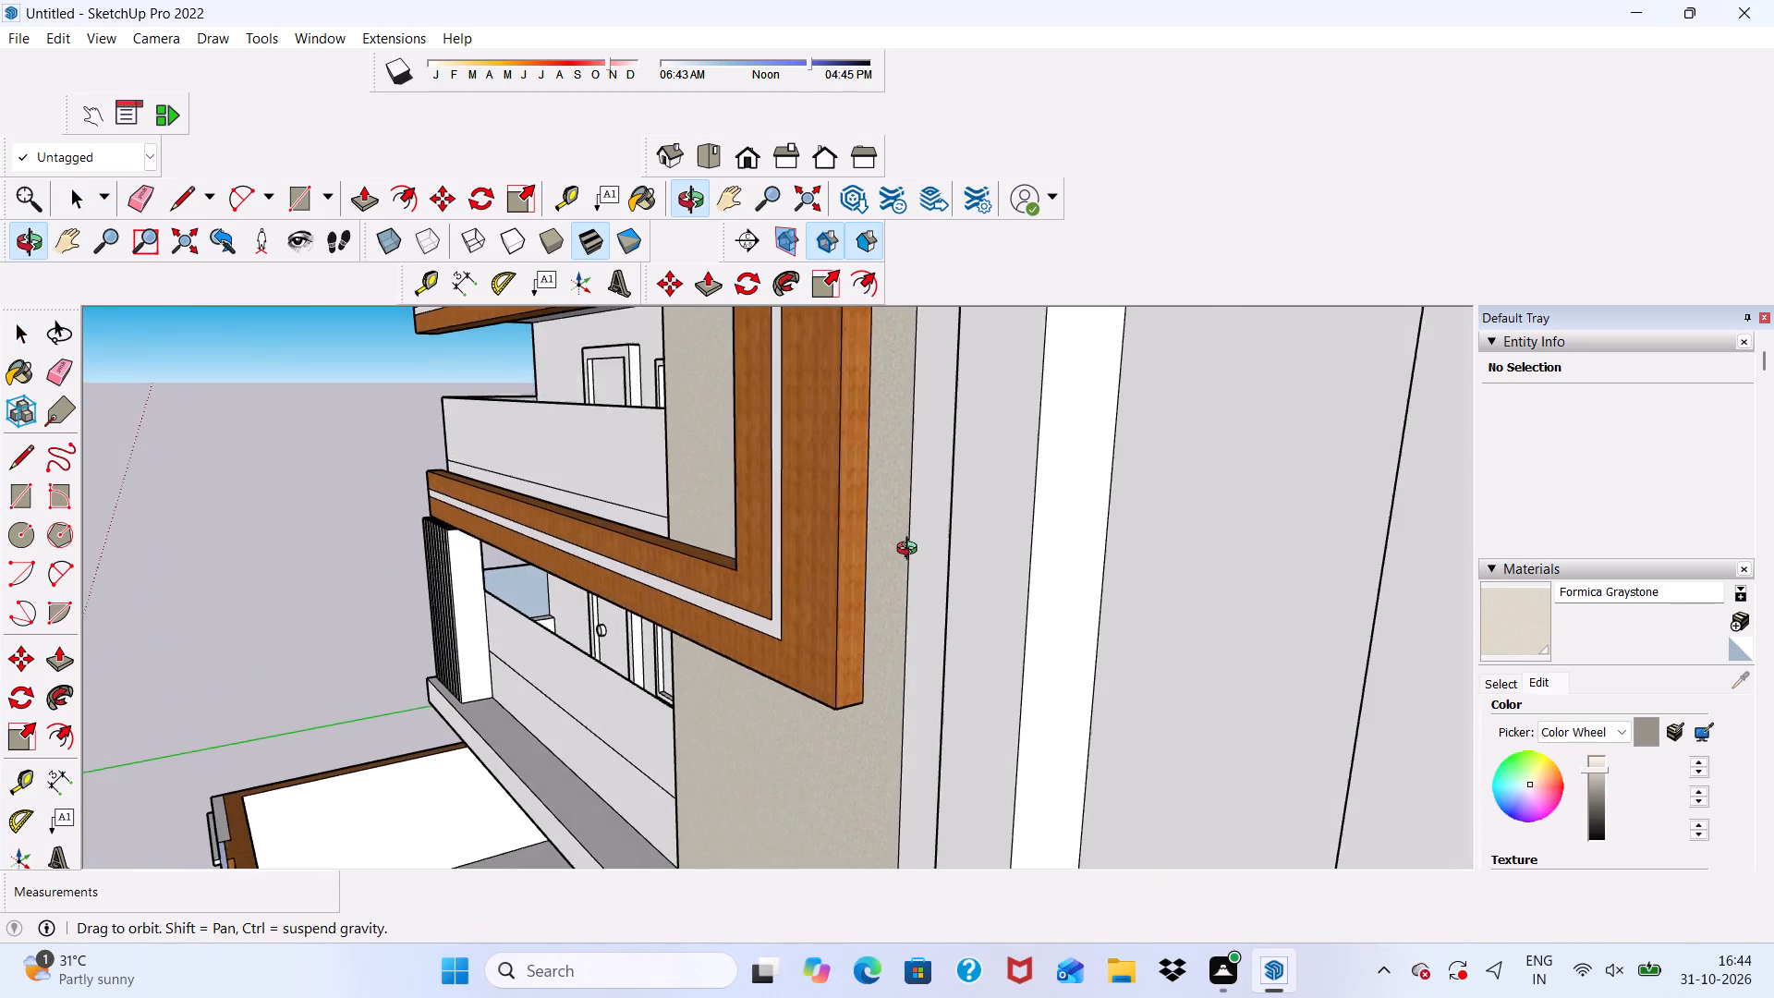
{"action": "middle_click_drag", "start_coordinate": [911, 551], "coordinate": [1077, 569]}
{"action": "left_click", "coordinate": [1513, 612]}
{"action": "scroll", "coordinate": [1138, 623], "scroll_direction": "up", "scroll_amount": 4}
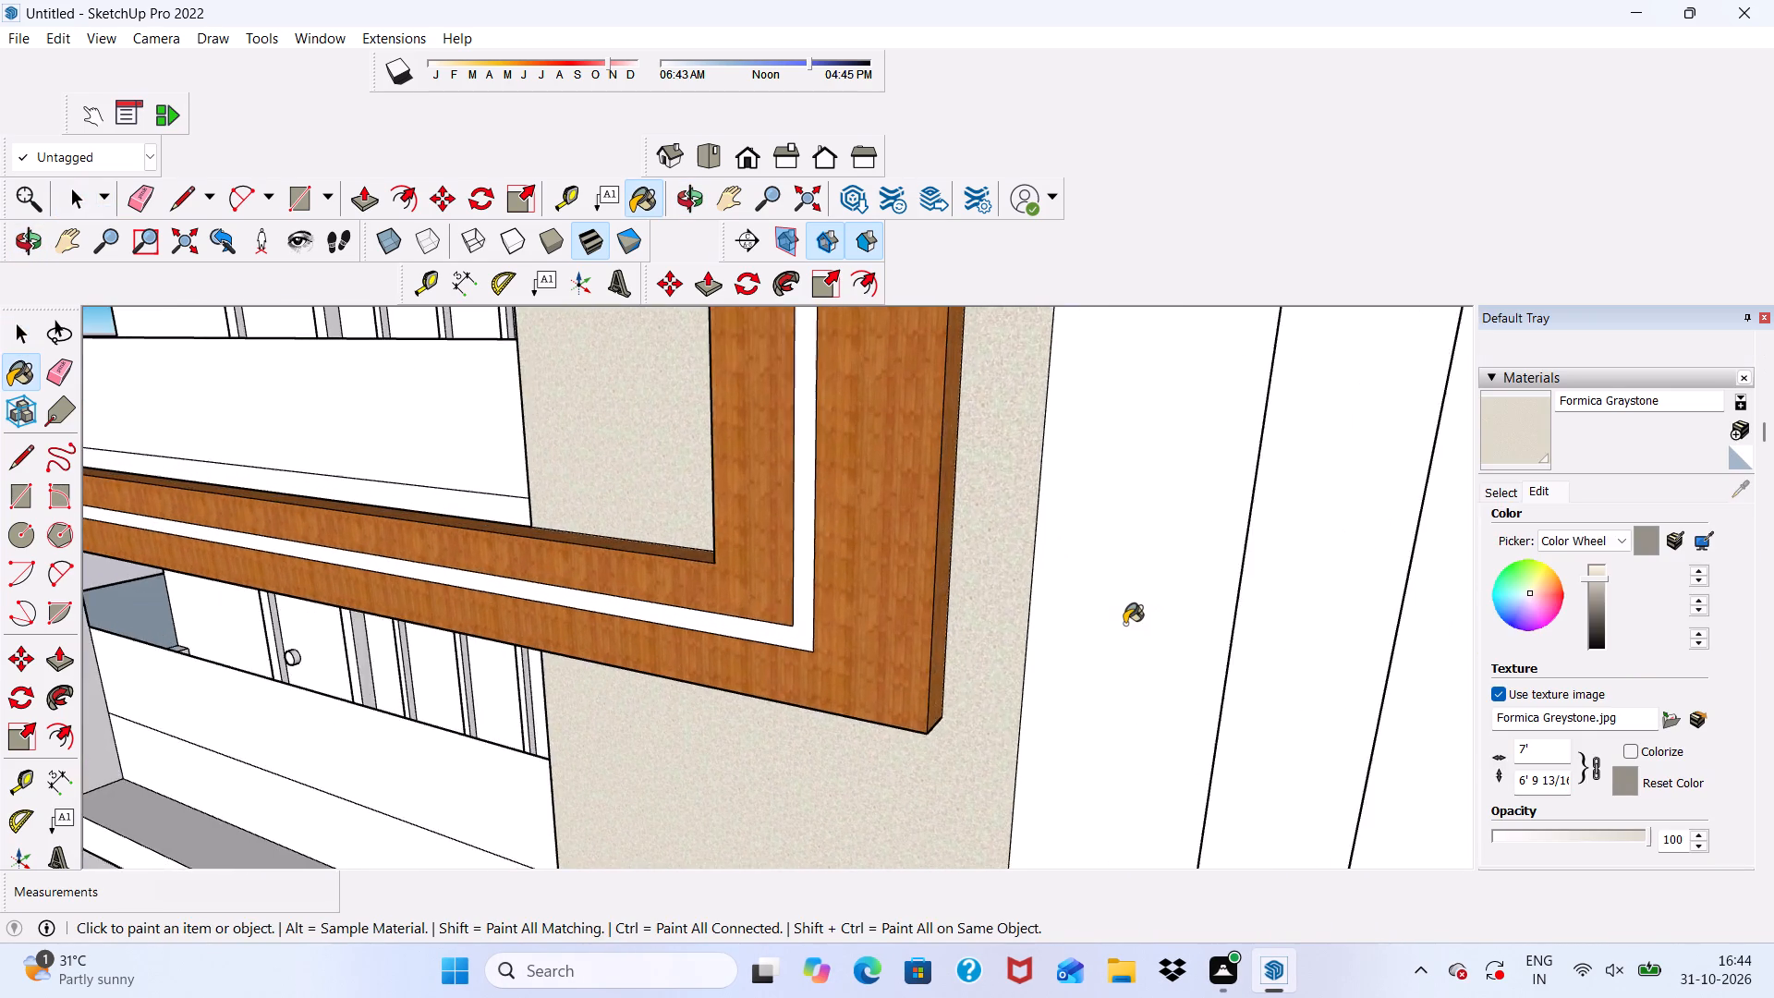
{"action": "scroll", "coordinate": [1124, 624], "scroll_direction": "up", "scroll_amount": 4}
{"action": "scroll", "coordinate": [1099, 619], "scroll_direction": "down", "scroll_amount": 1}
{"action": "middle_click_drag", "start_coordinate": [1099, 619], "coordinate": [910, 640]}
{"action": "scroll", "coordinate": [910, 640], "scroll_direction": "up", "scroll_amount": 13}
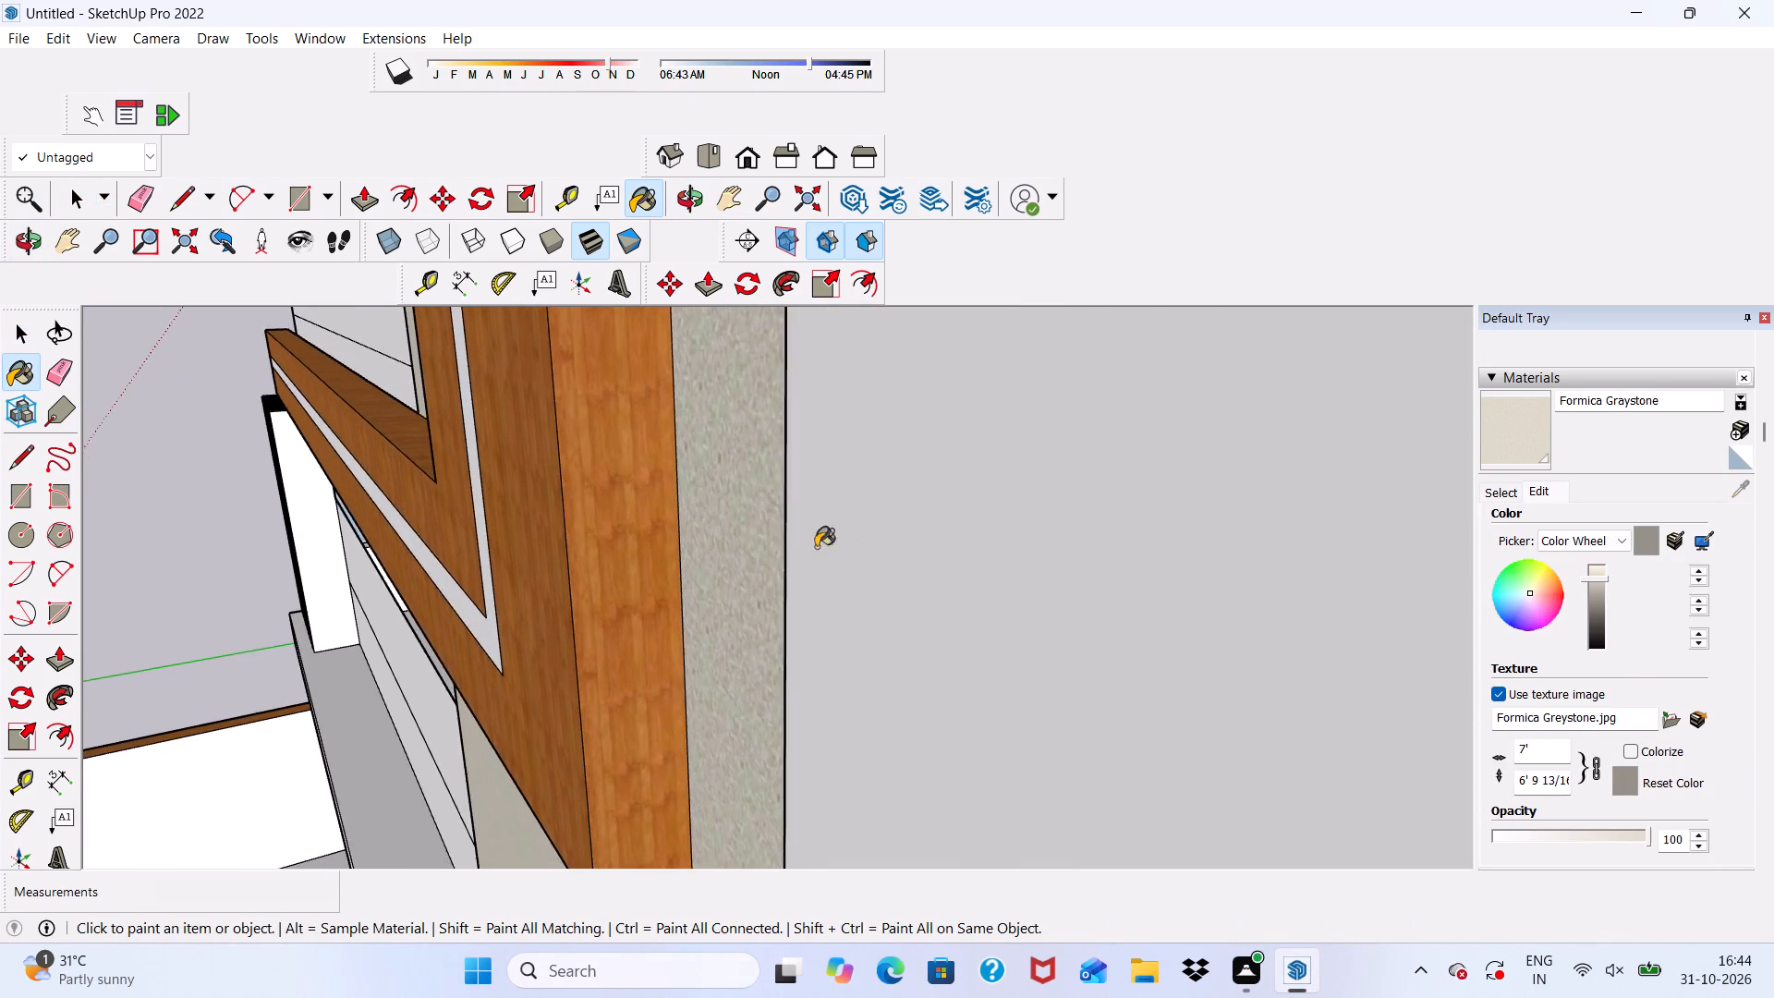
{"action": "scroll", "coordinate": [816, 547], "scroll_direction": "up", "scroll_amount": 5}
{"action": "middle_click_drag", "start_coordinate": [780, 553], "coordinate": [871, 578]}
{"action": "scroll", "coordinate": [1146, 630], "scroll_direction": "up", "scroll_amount": 4}
{"action": "middle_click_drag", "start_coordinate": [1075, 595], "coordinate": [948, 610]}
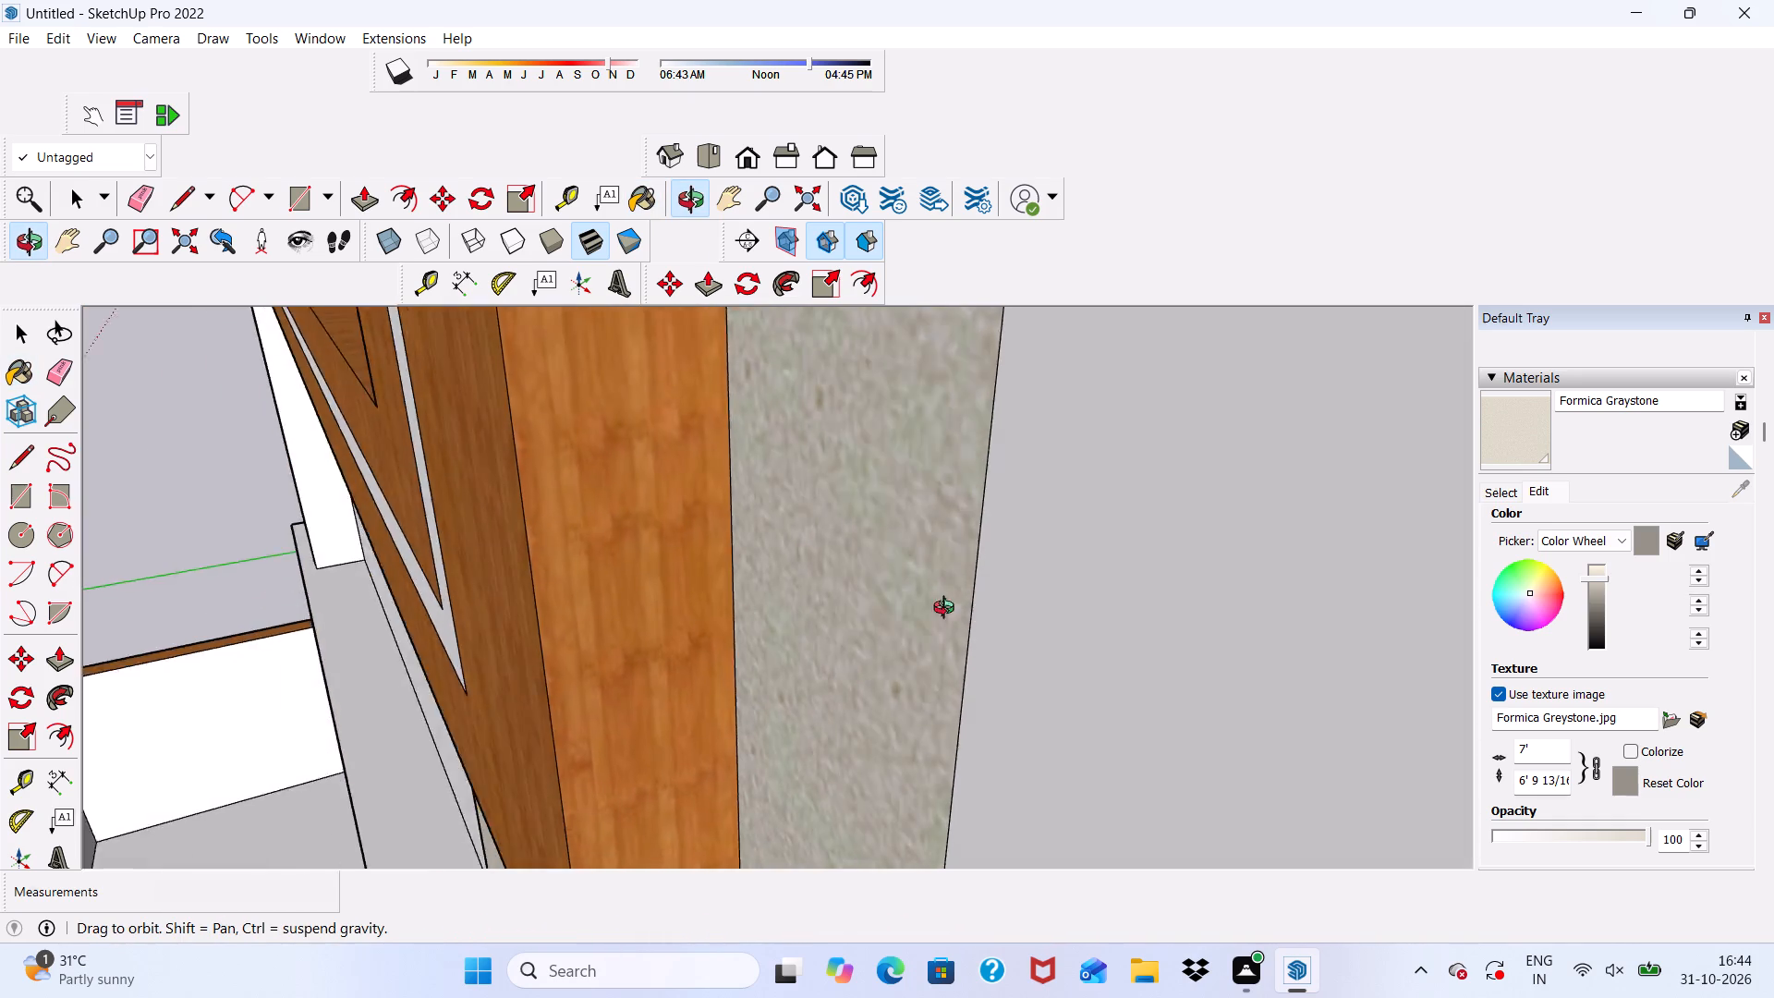
{"action": "middle_click_drag", "start_coordinate": [948, 610], "coordinate": [816, 608]}
{"action": "scroll", "coordinate": [1173, 538], "scroll_direction": "down", "scroll_amount": 17}
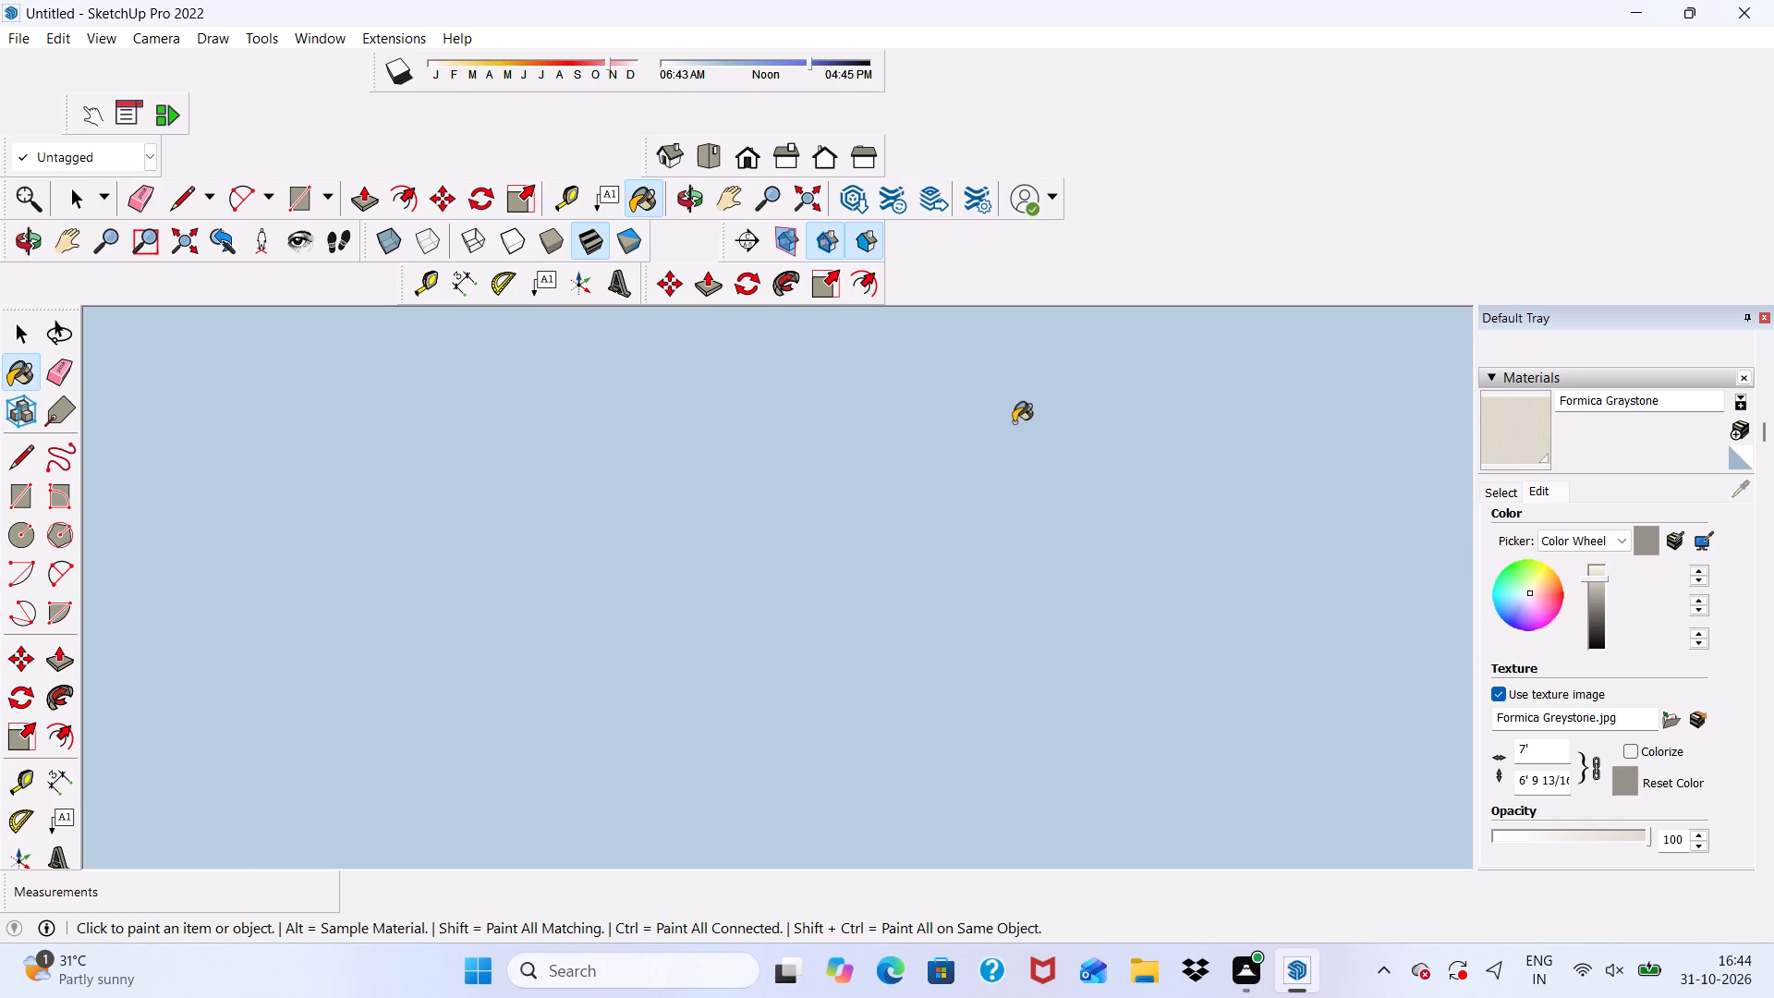
{"action": "left_click", "coordinate": [739, 156]}
{"action": "scroll", "coordinate": [828, 237], "scroll_direction": "down", "scroll_amount": 6}
{"action": "scroll", "coordinate": [1004, 415], "scroll_direction": "down", "scroll_amount": 2}
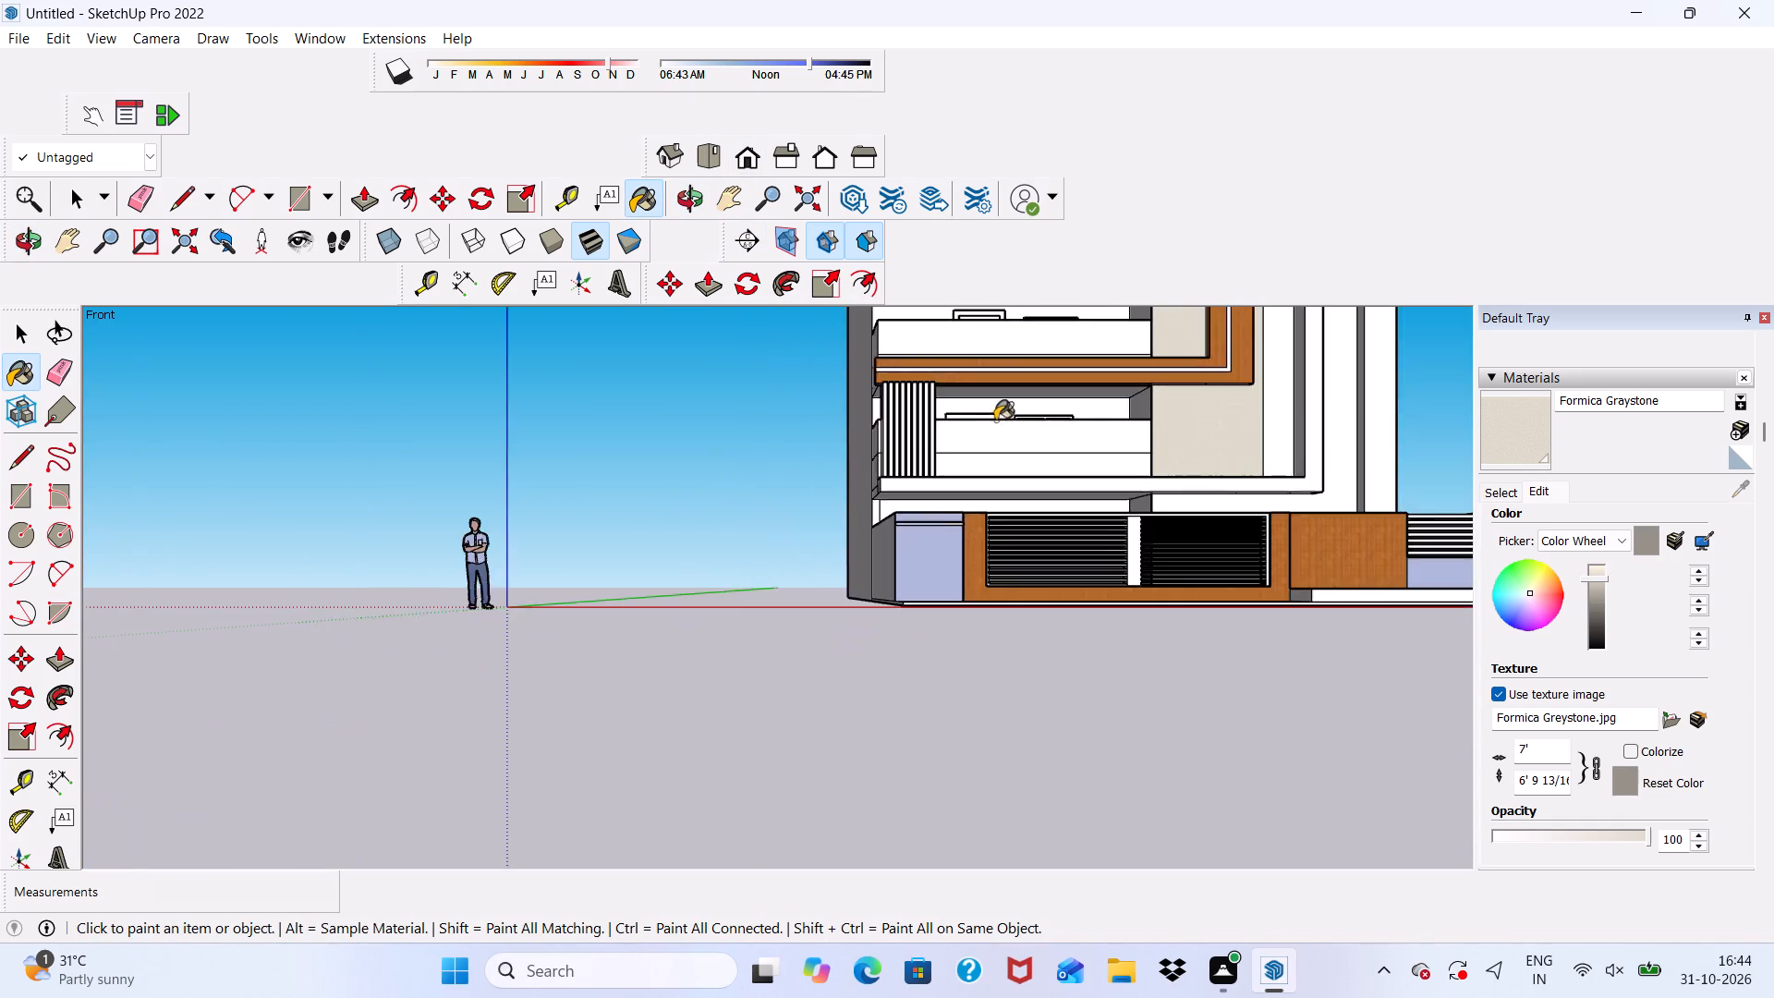
{"action": "scroll", "coordinate": [995, 420], "scroll_direction": "down", "scroll_amount": 11}
{"action": "scroll", "coordinate": [1020, 341], "scroll_direction": "up", "scroll_amount": 11}
{"action": "middle_click_drag", "start_coordinate": [1027, 345], "coordinate": [1130, 374]}
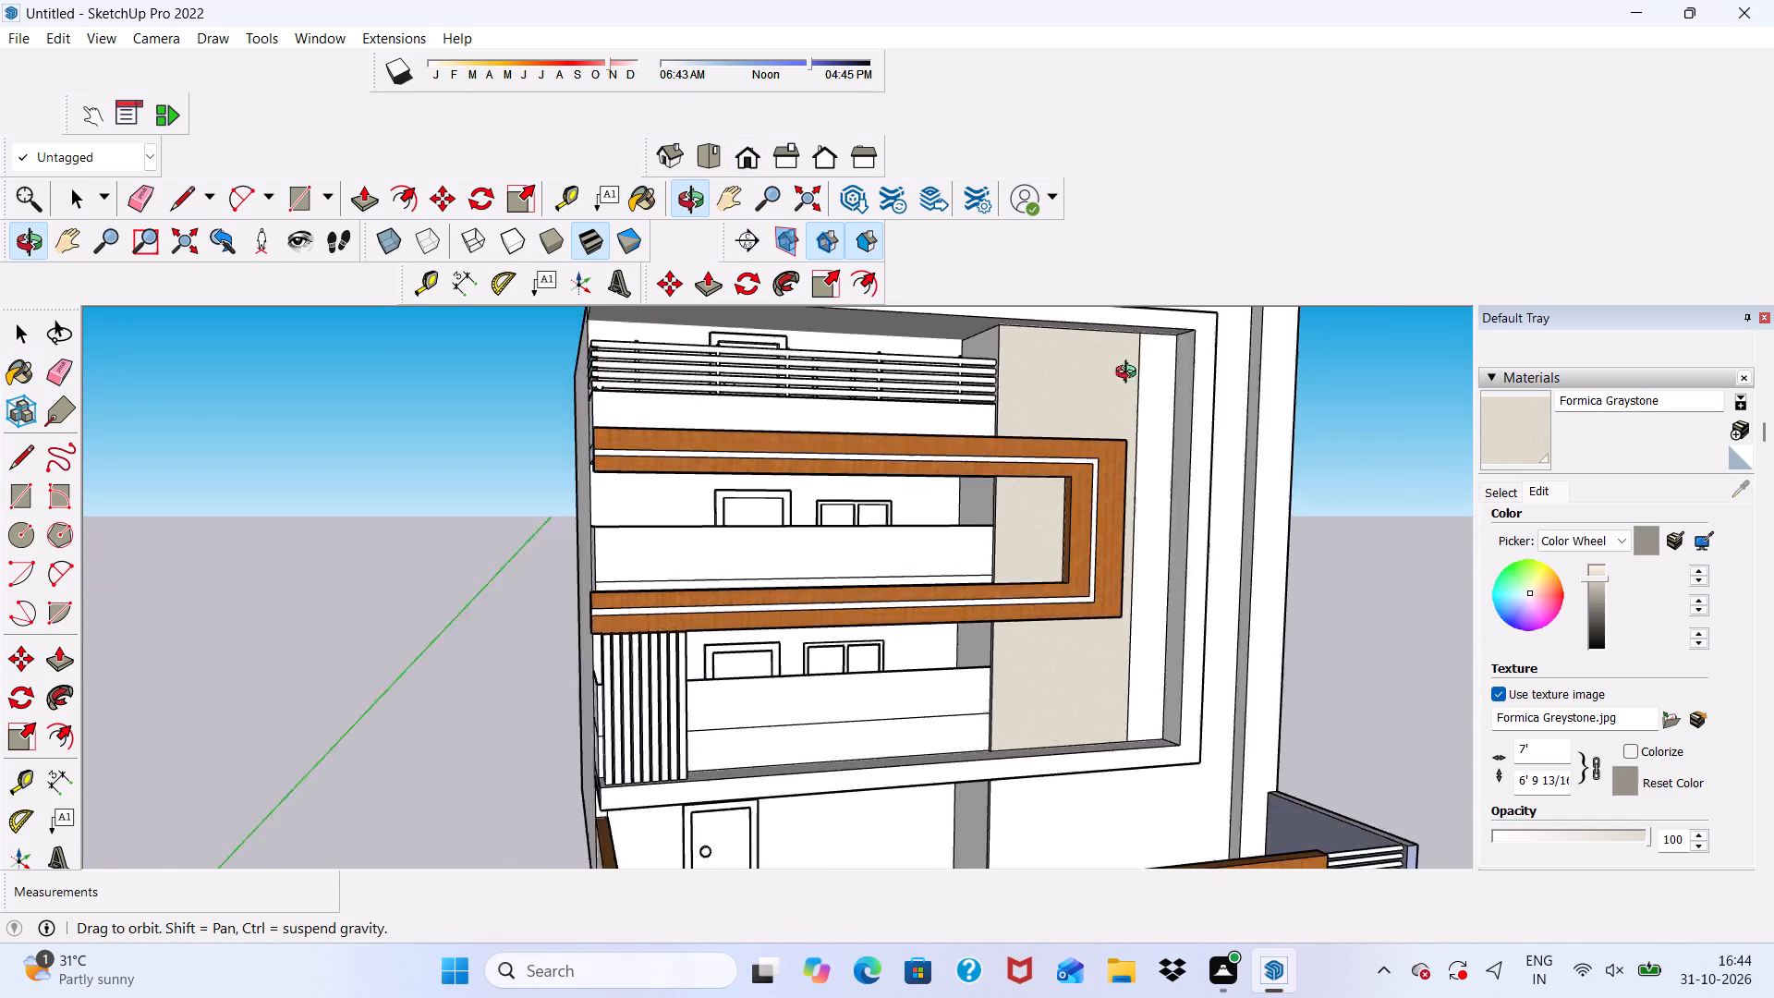
{"action": "middle_click_drag", "start_coordinate": [1130, 374], "coordinate": [887, 389]}
{"action": "scroll", "coordinate": [1022, 465], "scroll_direction": "down", "scroll_amount": 5}
{"action": "middle_click_drag", "start_coordinate": [1100, 590], "coordinate": [1156, 561]}
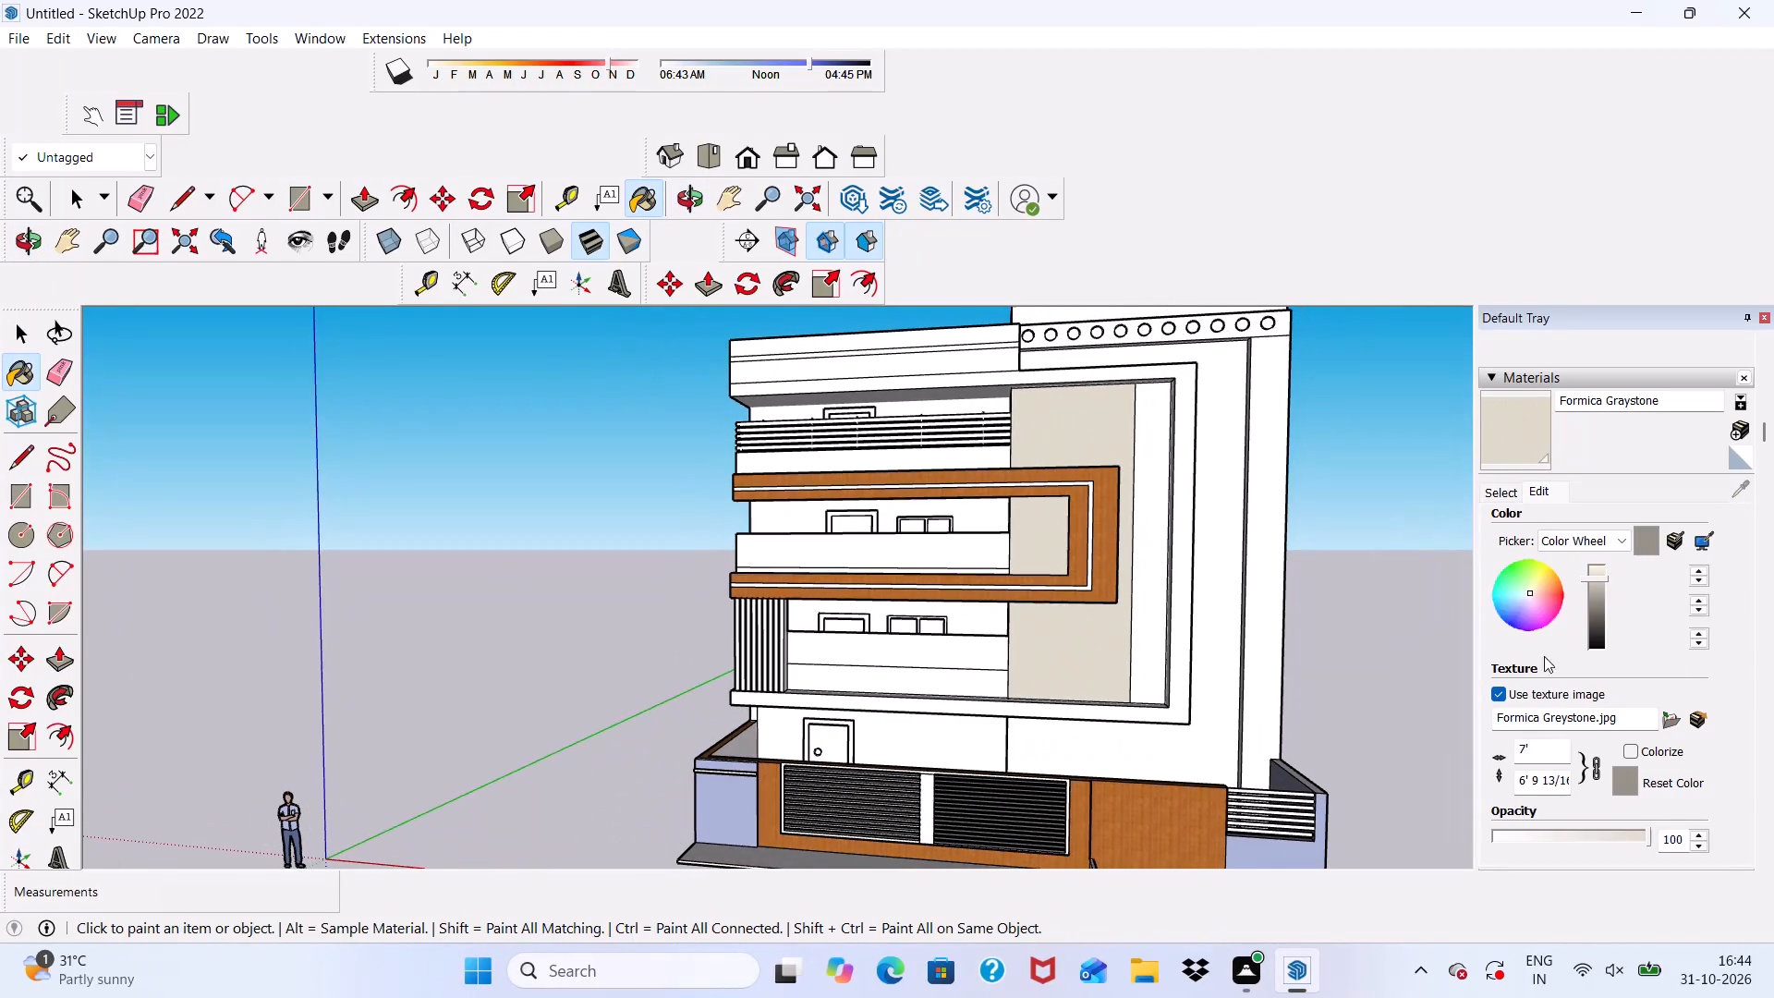
Paint the narrow wall strip between the beige panel and the large frame with Translucent Glass Blue from Glass and Mirrors.
{"action": "left_click", "coordinate": [1503, 493]}
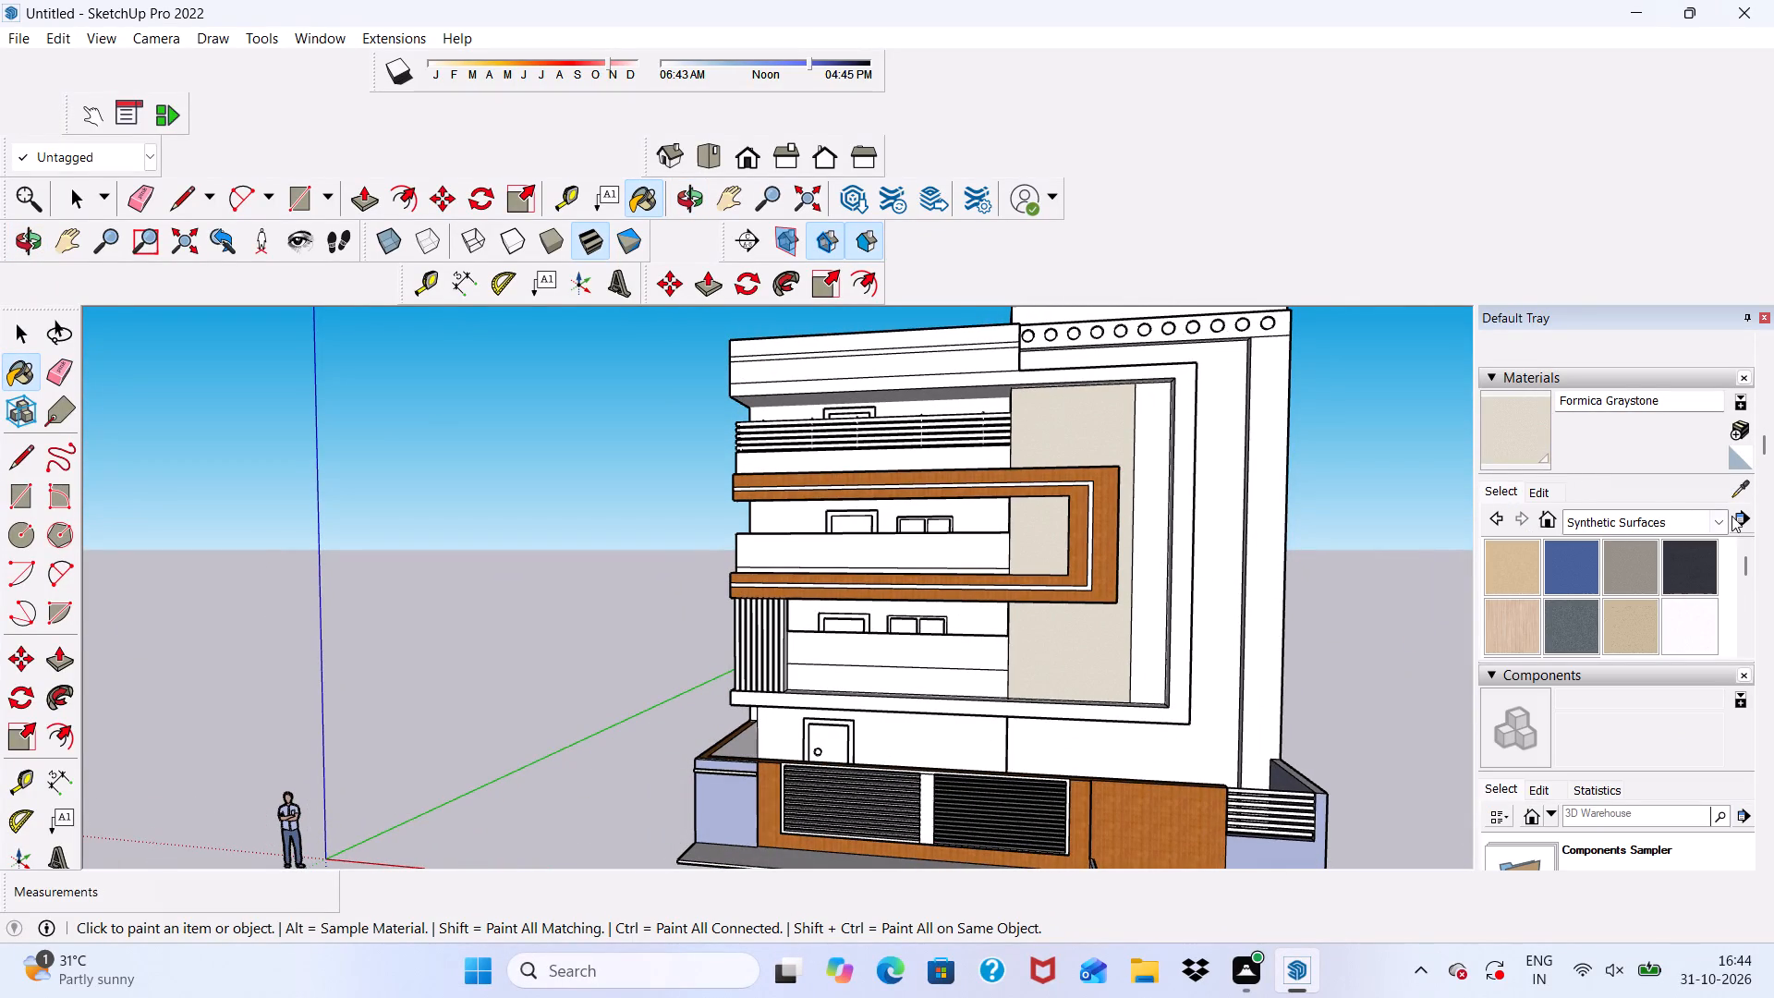
{"action": "left_click", "coordinate": [1720, 516]}
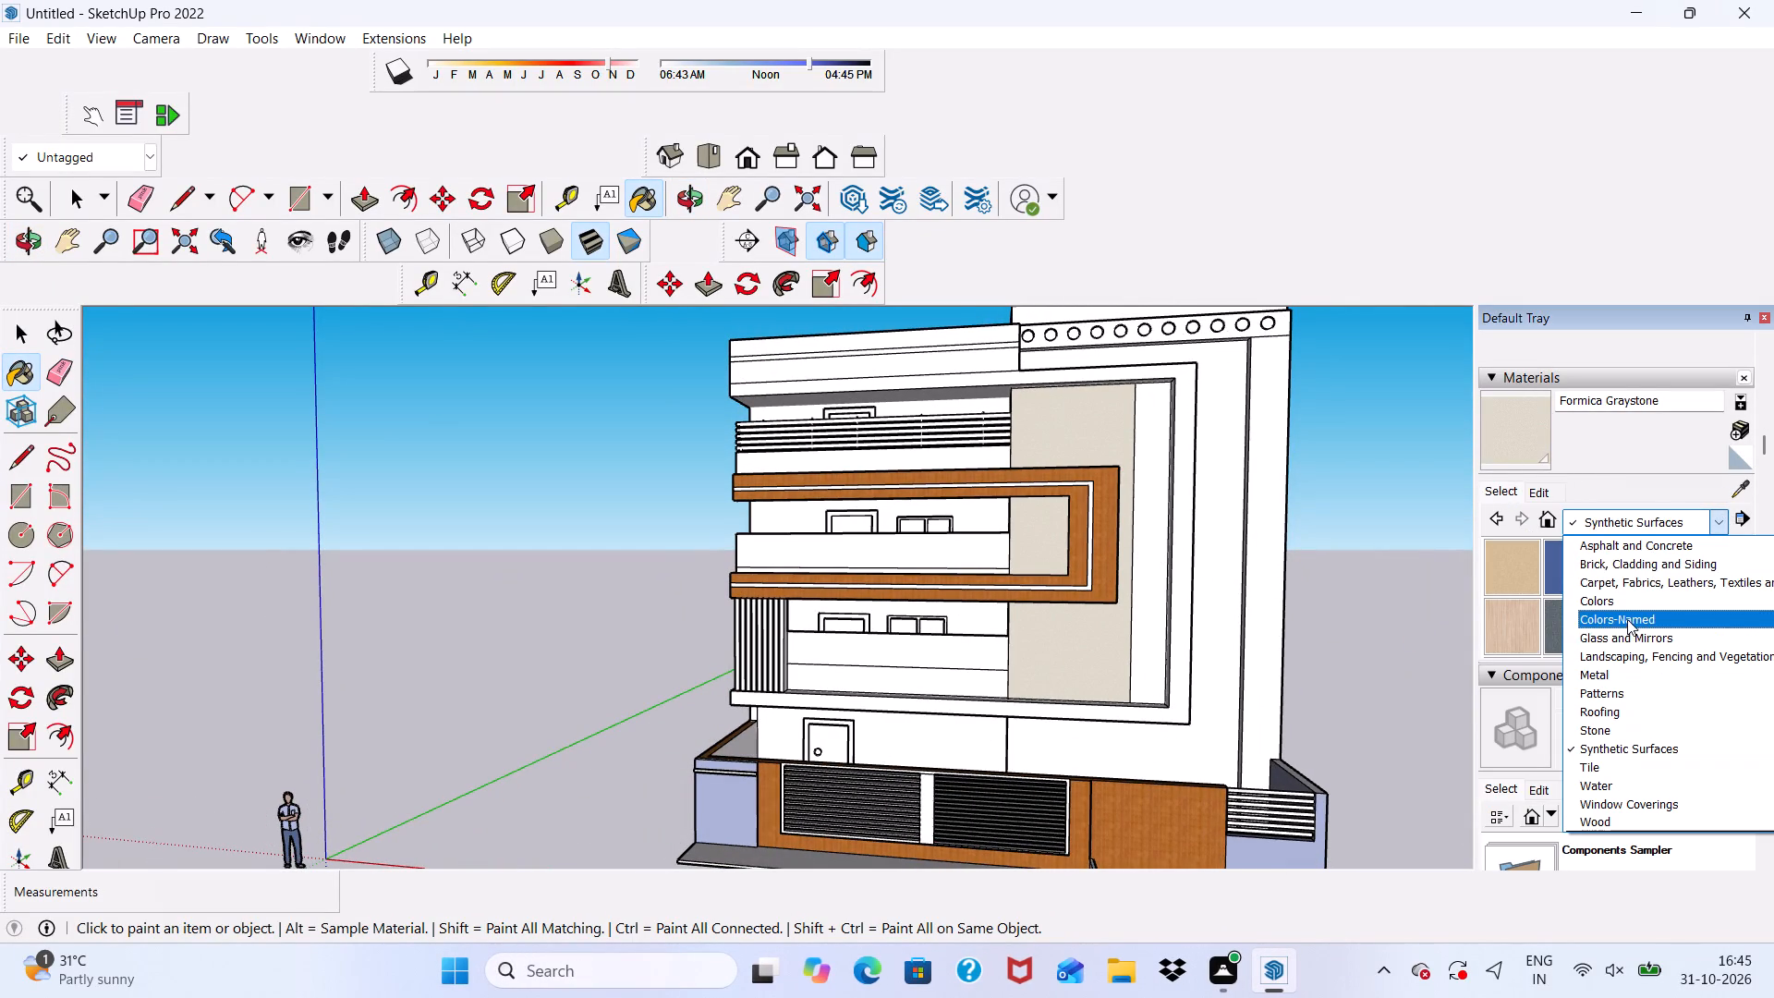
{"action": "left_click", "coordinate": [1629, 635]}
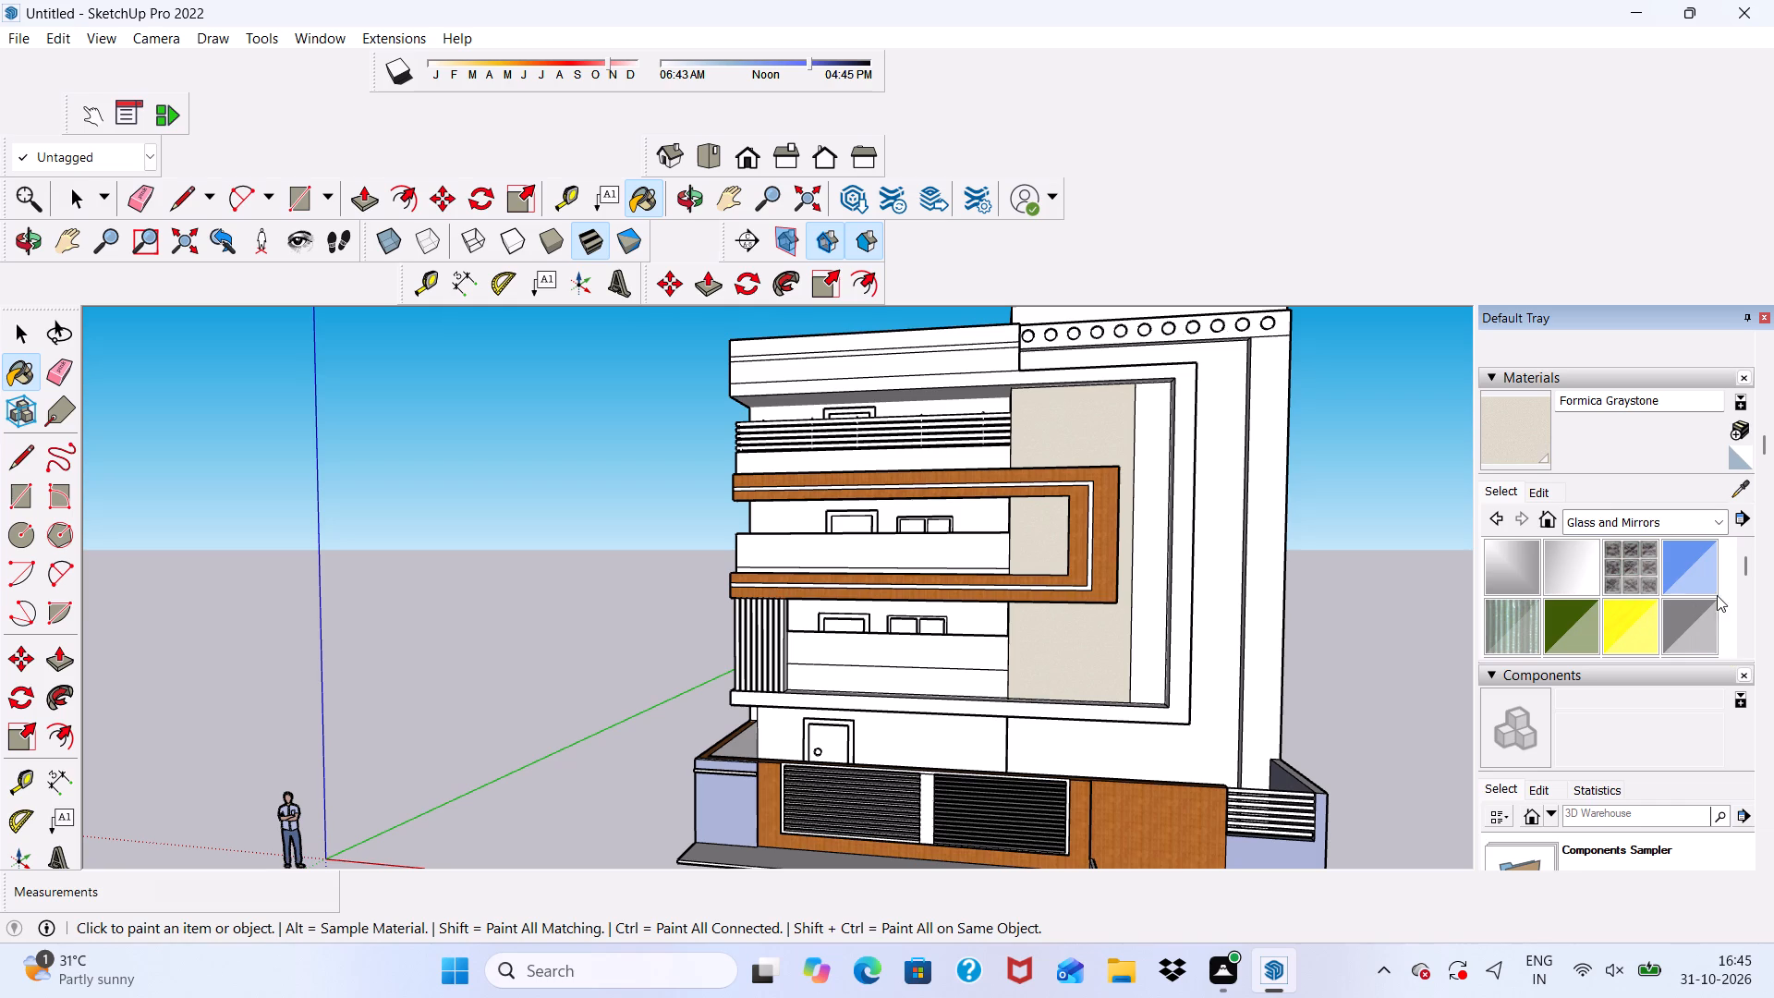
{"action": "left_click", "coordinate": [1677, 574]}
{"action": "scroll", "coordinate": [1280, 516], "scroll_direction": "up", "scroll_amount": 9}
{"action": "left_click", "coordinate": [1102, 471]}
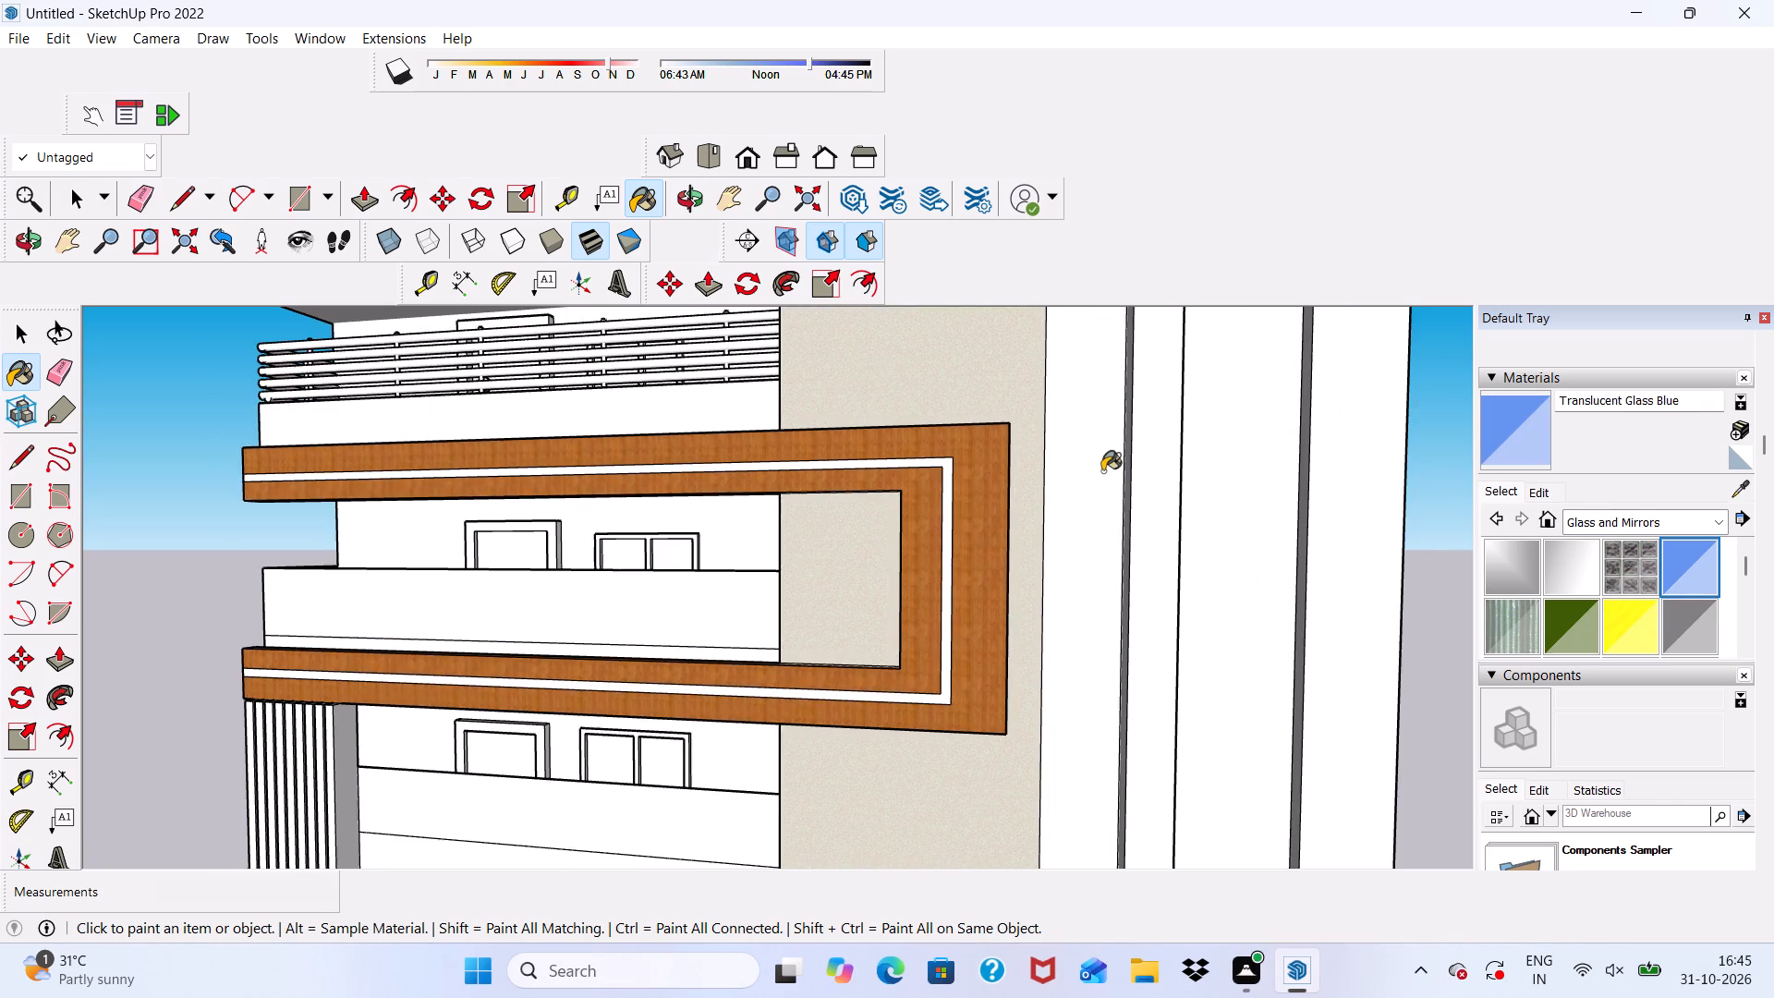
{"action": "scroll", "coordinate": [1102, 472], "scroll_direction": "down", "scroll_amount": 9}
{"action": "middle_click_drag", "start_coordinate": [1152, 573], "coordinate": [1242, 542]}
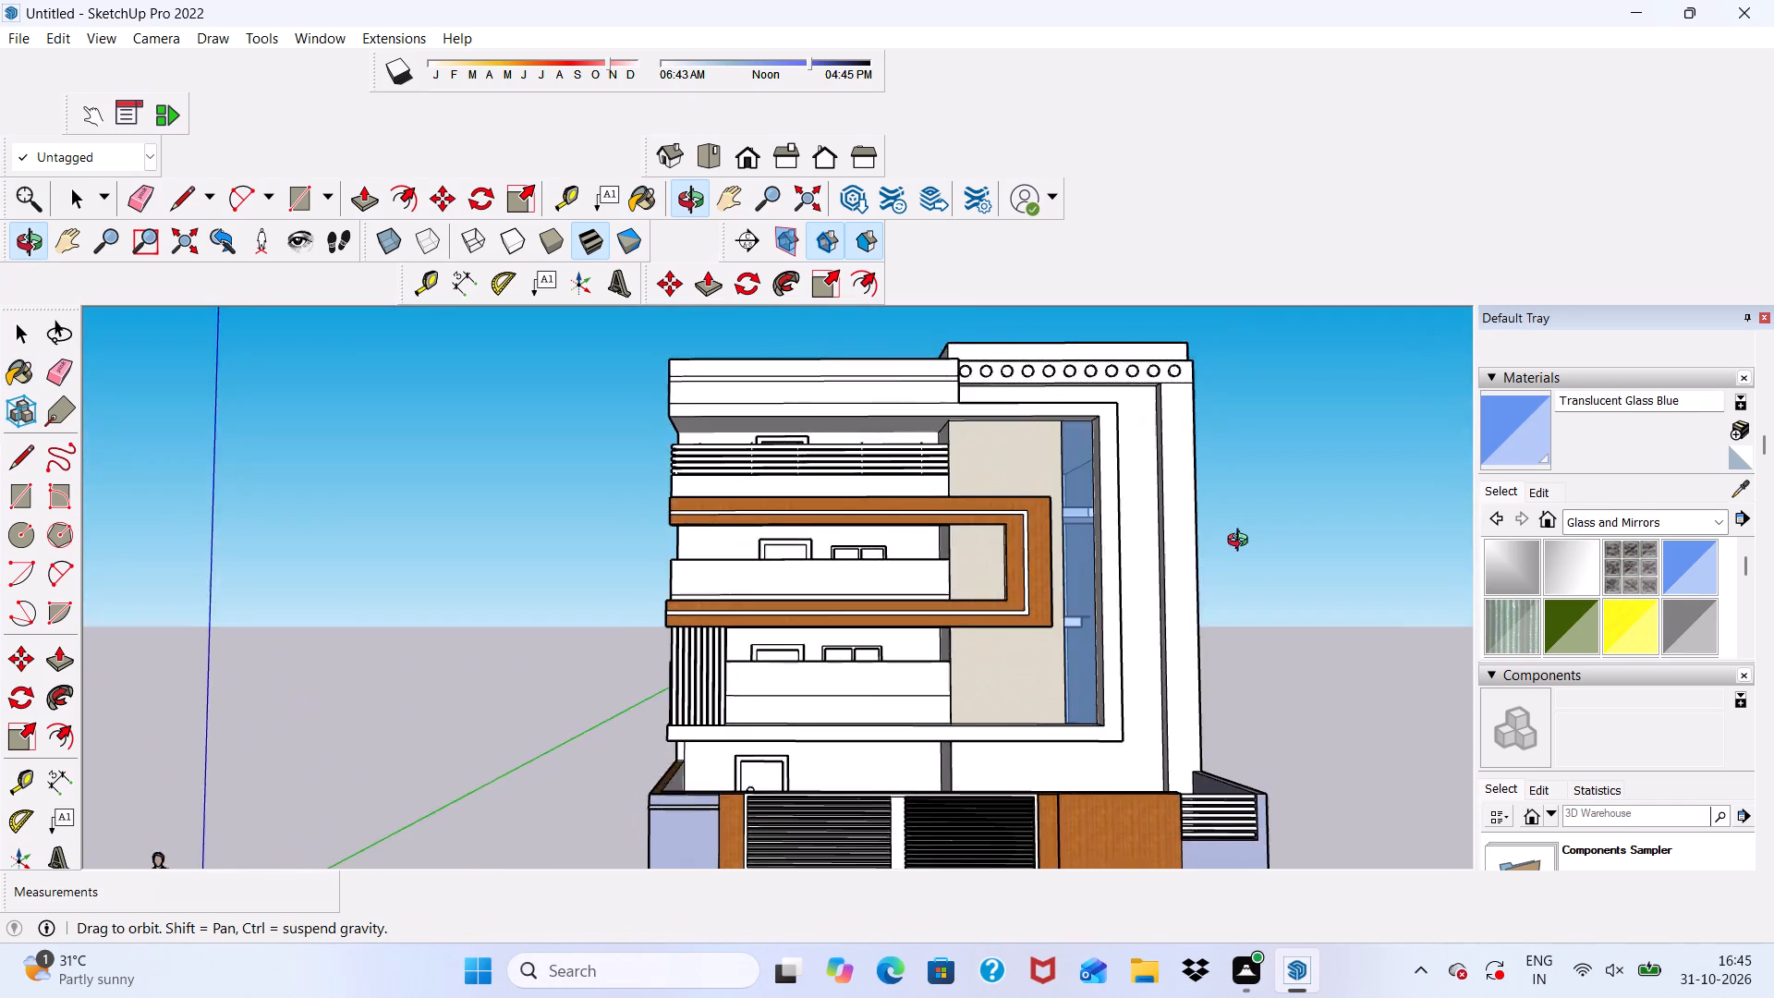
{"action": "middle_click_drag", "start_coordinate": [1242, 542], "coordinate": [1158, 622]}
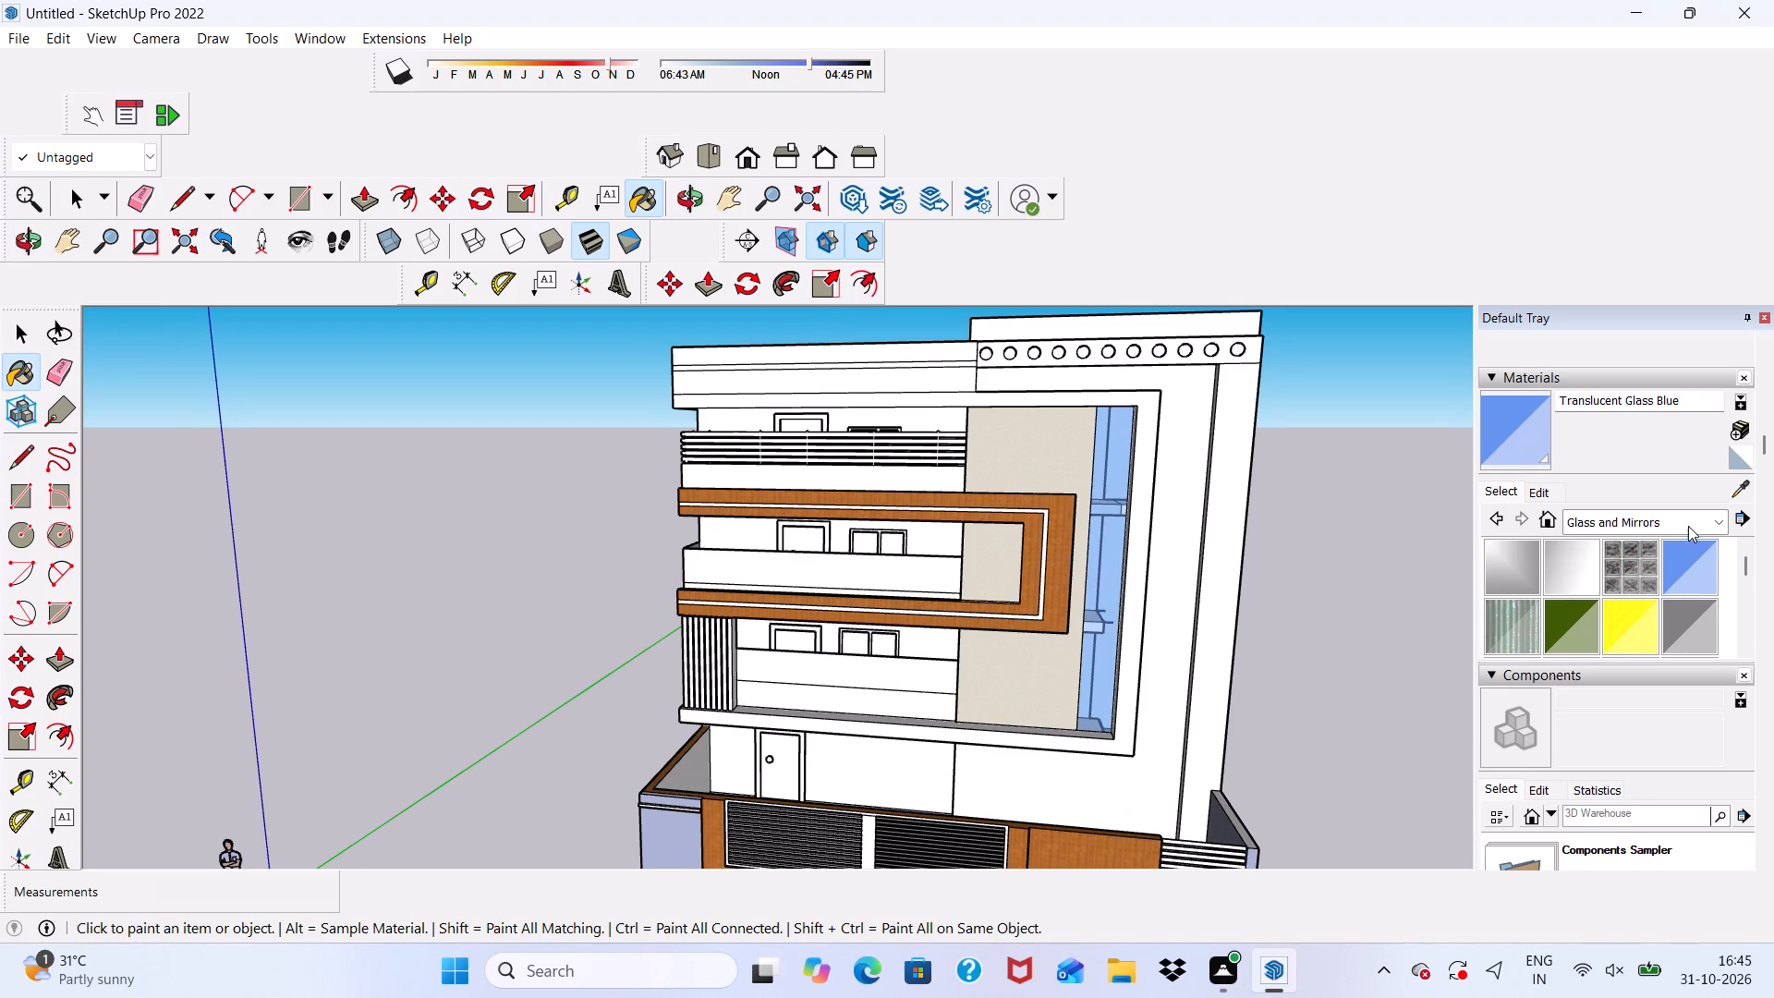
Paint the wall surface surrounding the large white frame with 0060_GrassGreen from the Colors-Named collection.
{"action": "left_click", "coordinate": [1717, 514]}
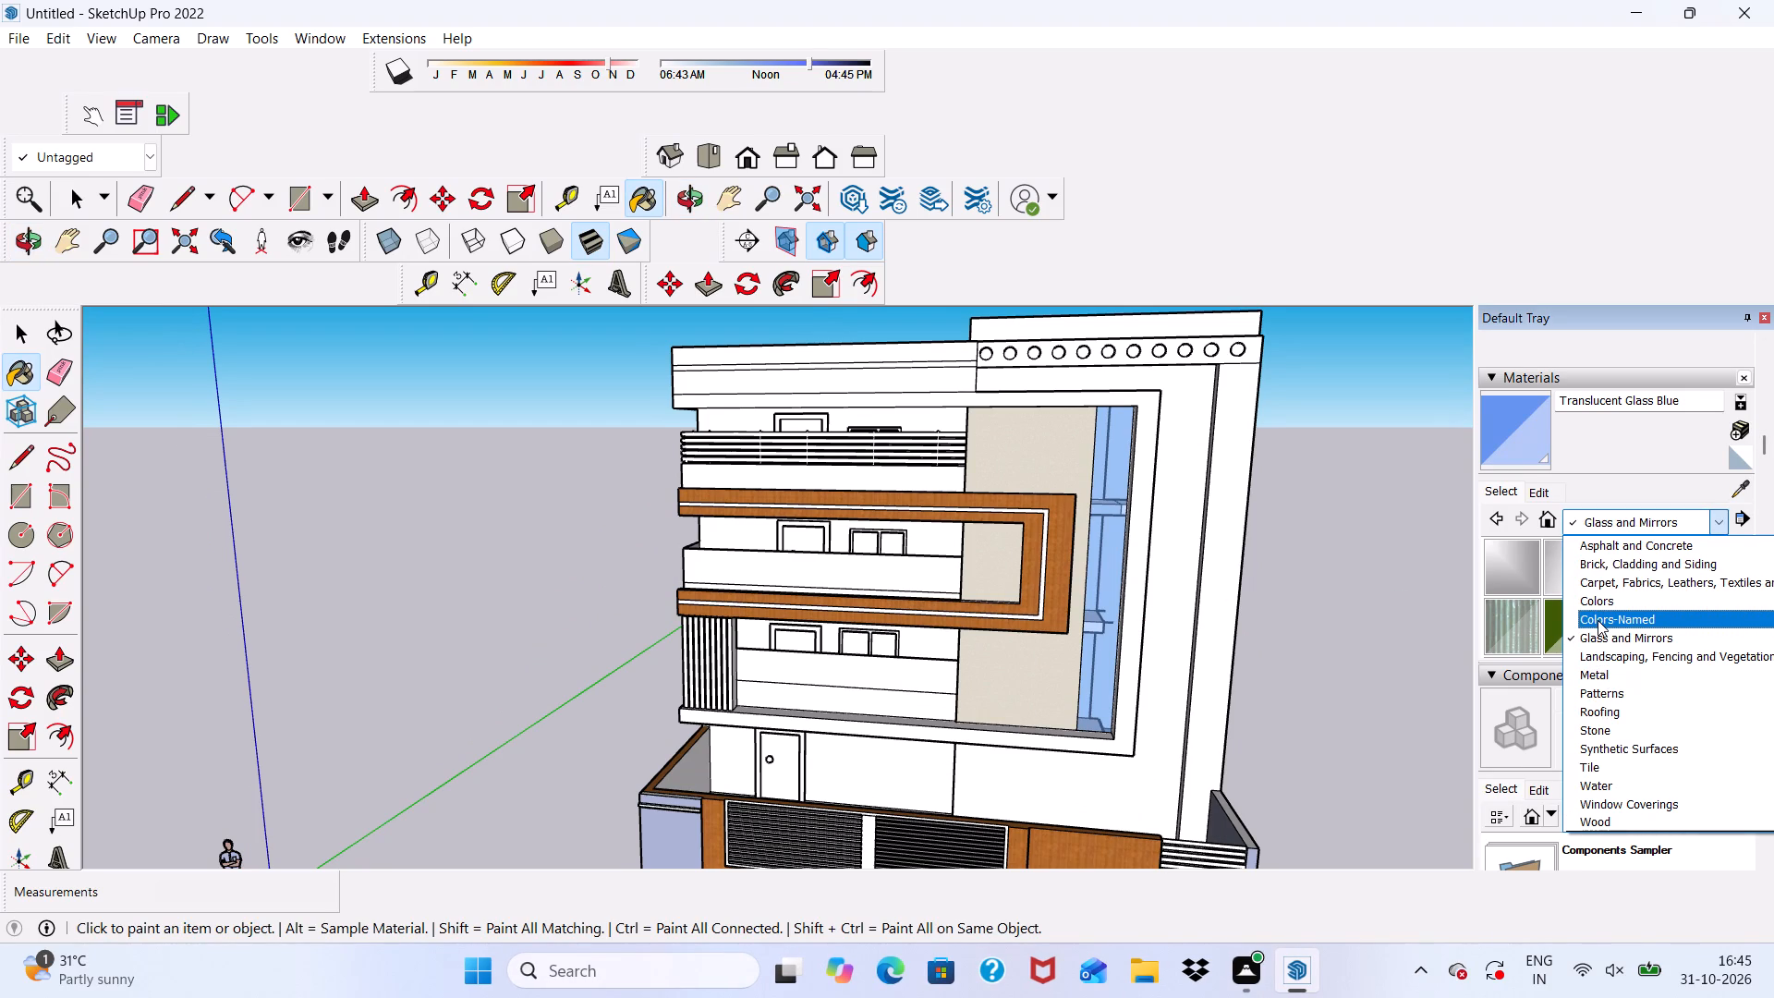
{"action": "left_click", "coordinate": [1598, 620]}
{"action": "scroll", "coordinate": [1598, 615], "scroll_direction": "down", "scroll_amount": 4}
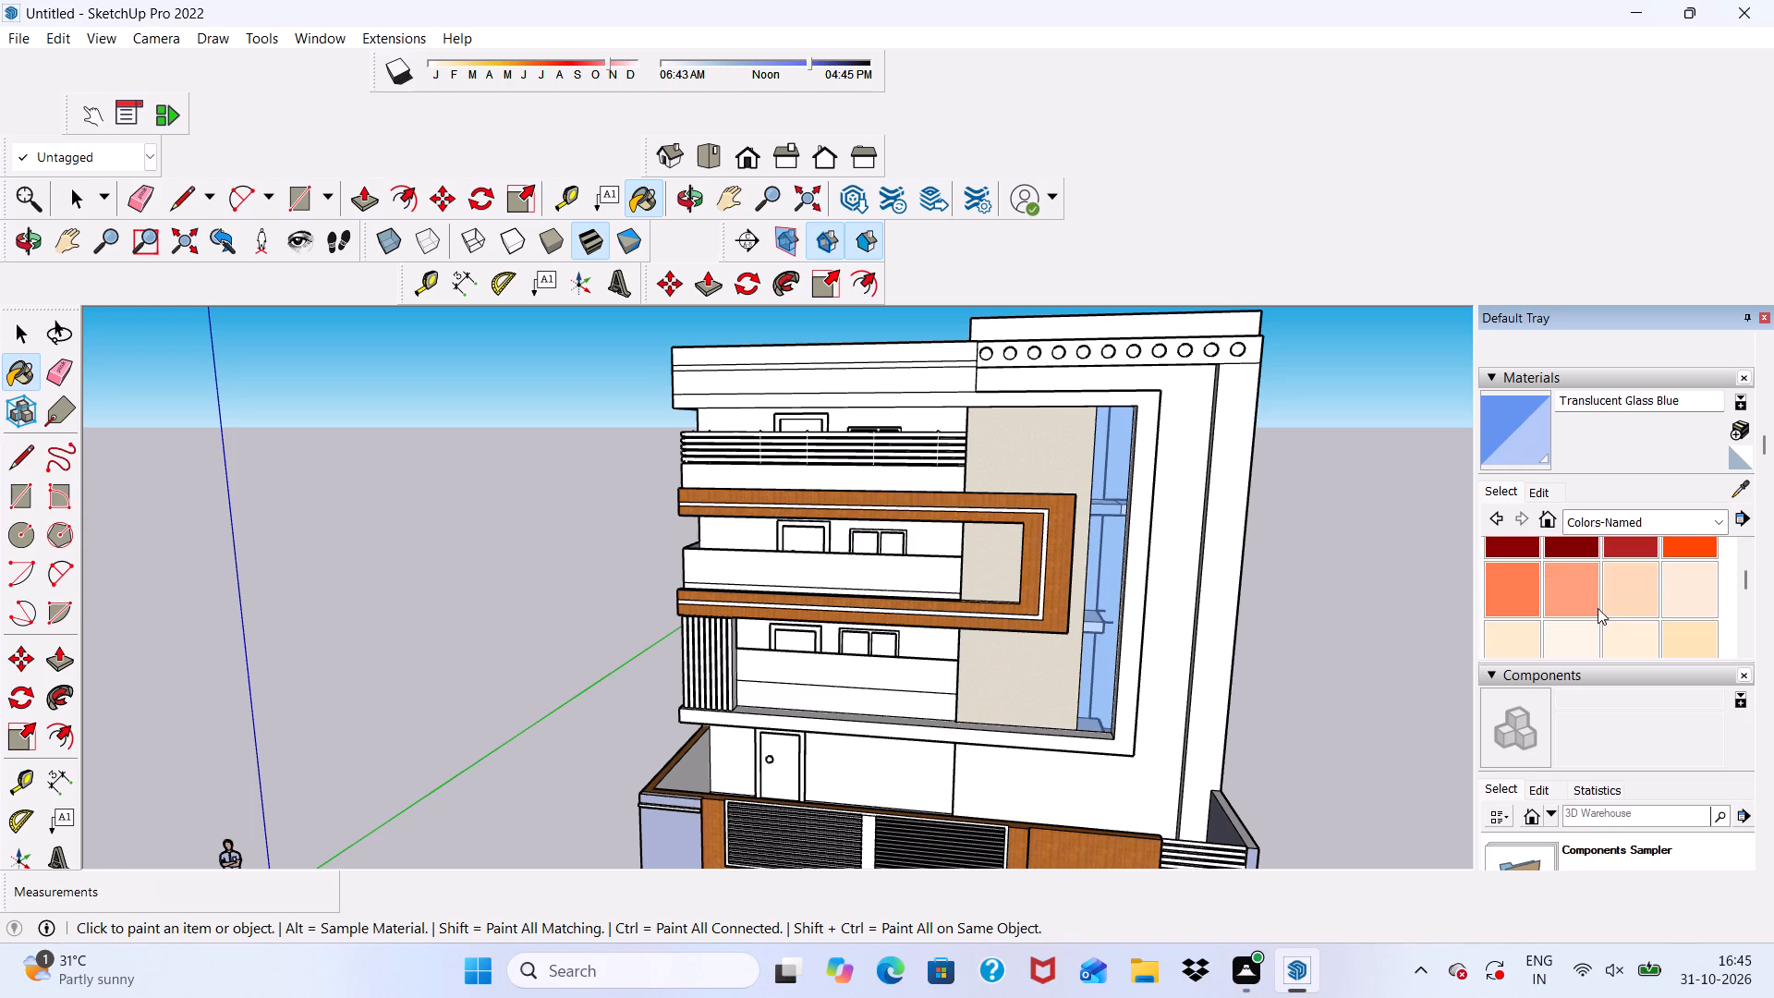
{"action": "scroll", "coordinate": [1598, 608], "scroll_direction": "down", "scroll_amount": 2}
{"action": "scroll", "coordinate": [1598, 608], "scroll_direction": "up", "scroll_amount": 5}
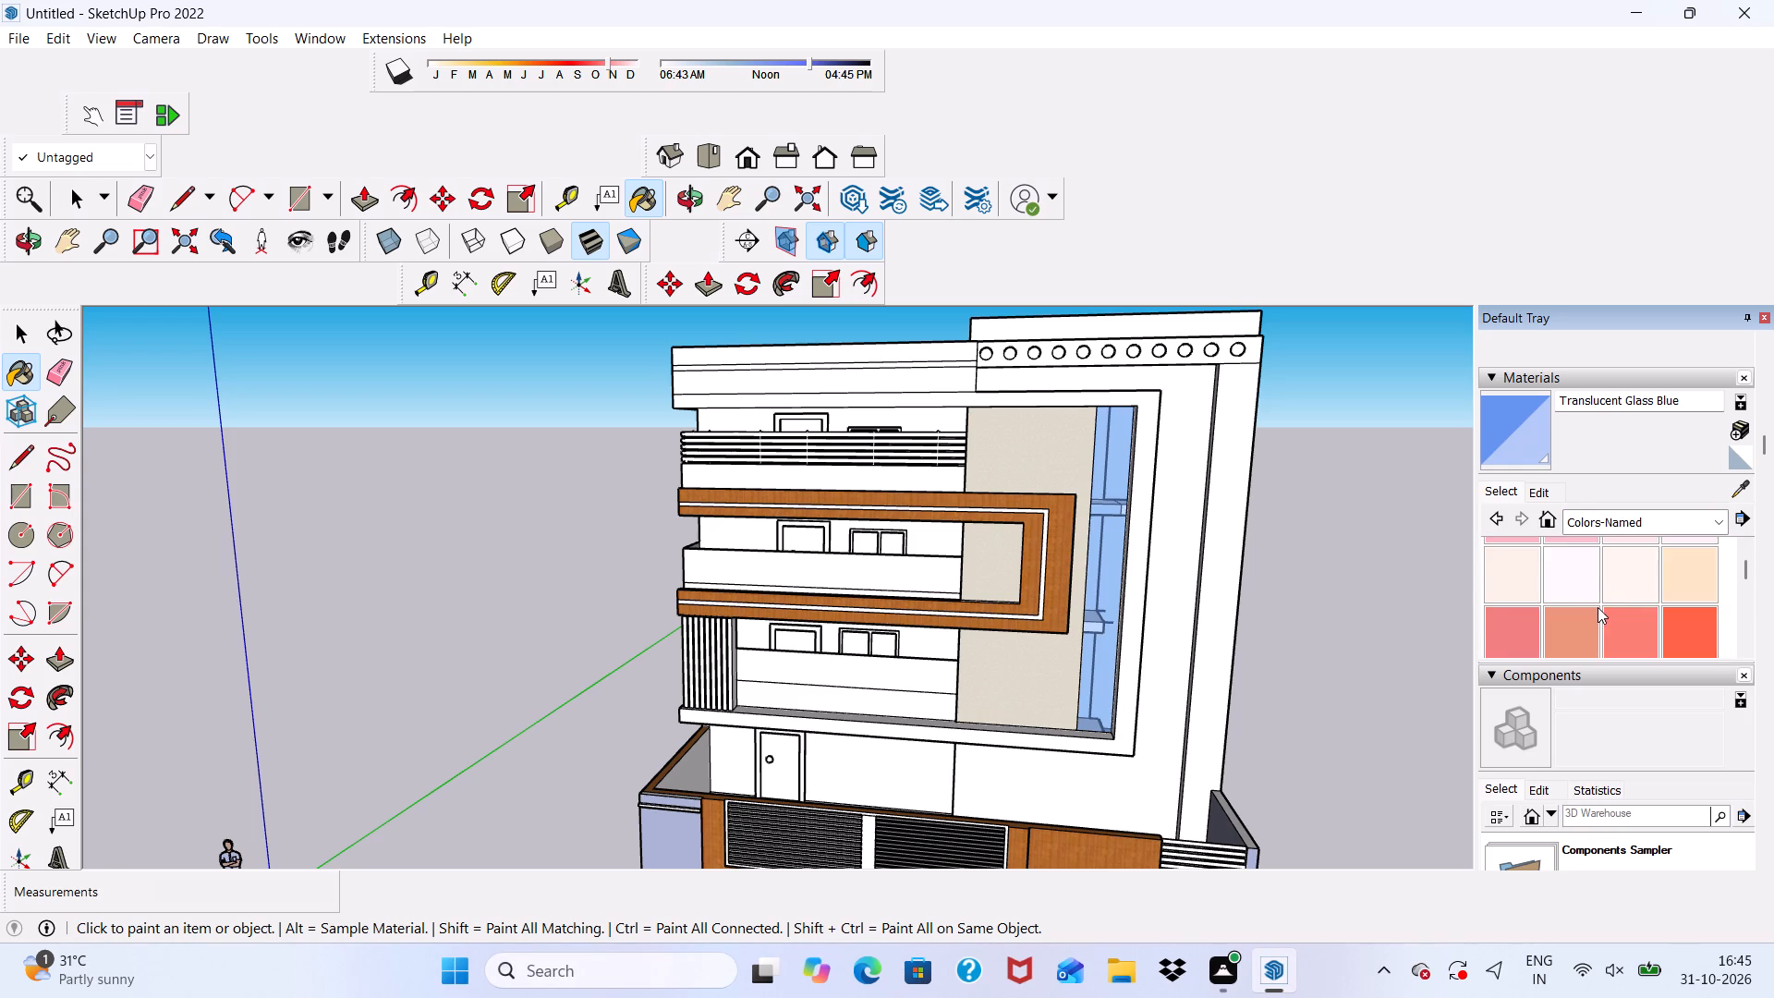
{"action": "scroll", "coordinate": [1598, 607], "scroll_direction": "up", "scroll_amount": 2}
{"action": "scroll", "coordinate": [1598, 607], "scroll_direction": "down", "scroll_amount": 5}
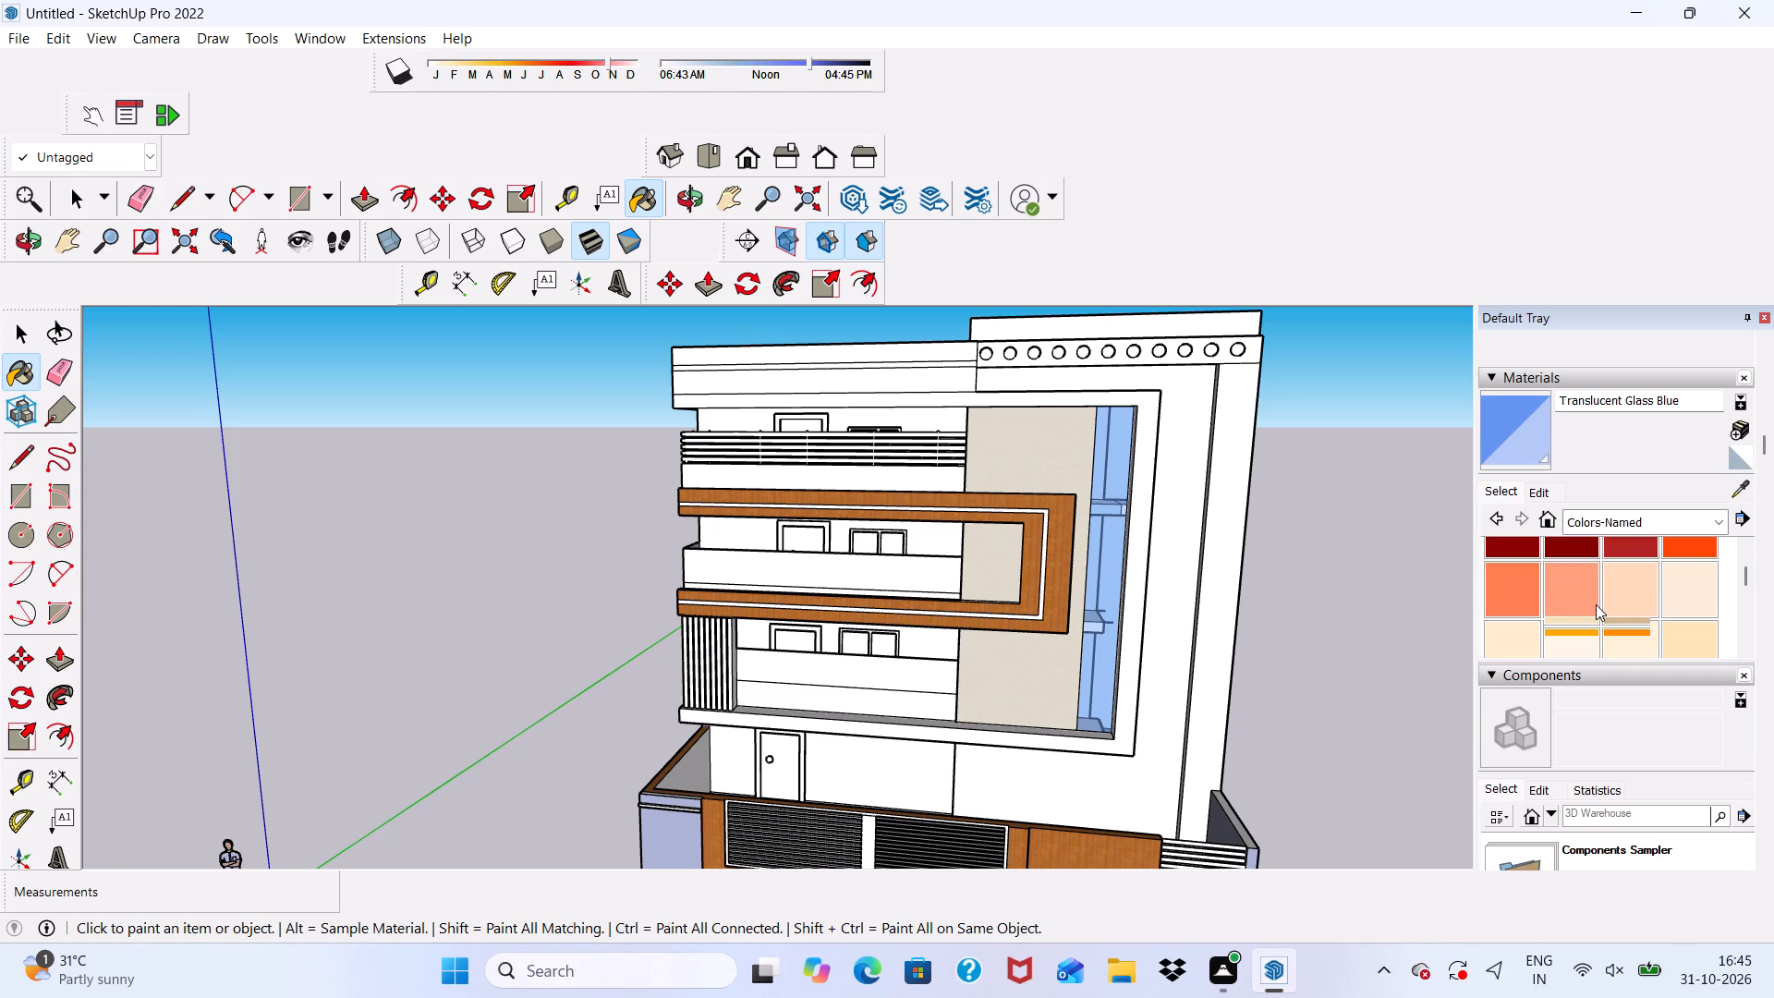
{"action": "scroll", "coordinate": [1596, 604], "scroll_direction": "down", "scroll_amount": 3}
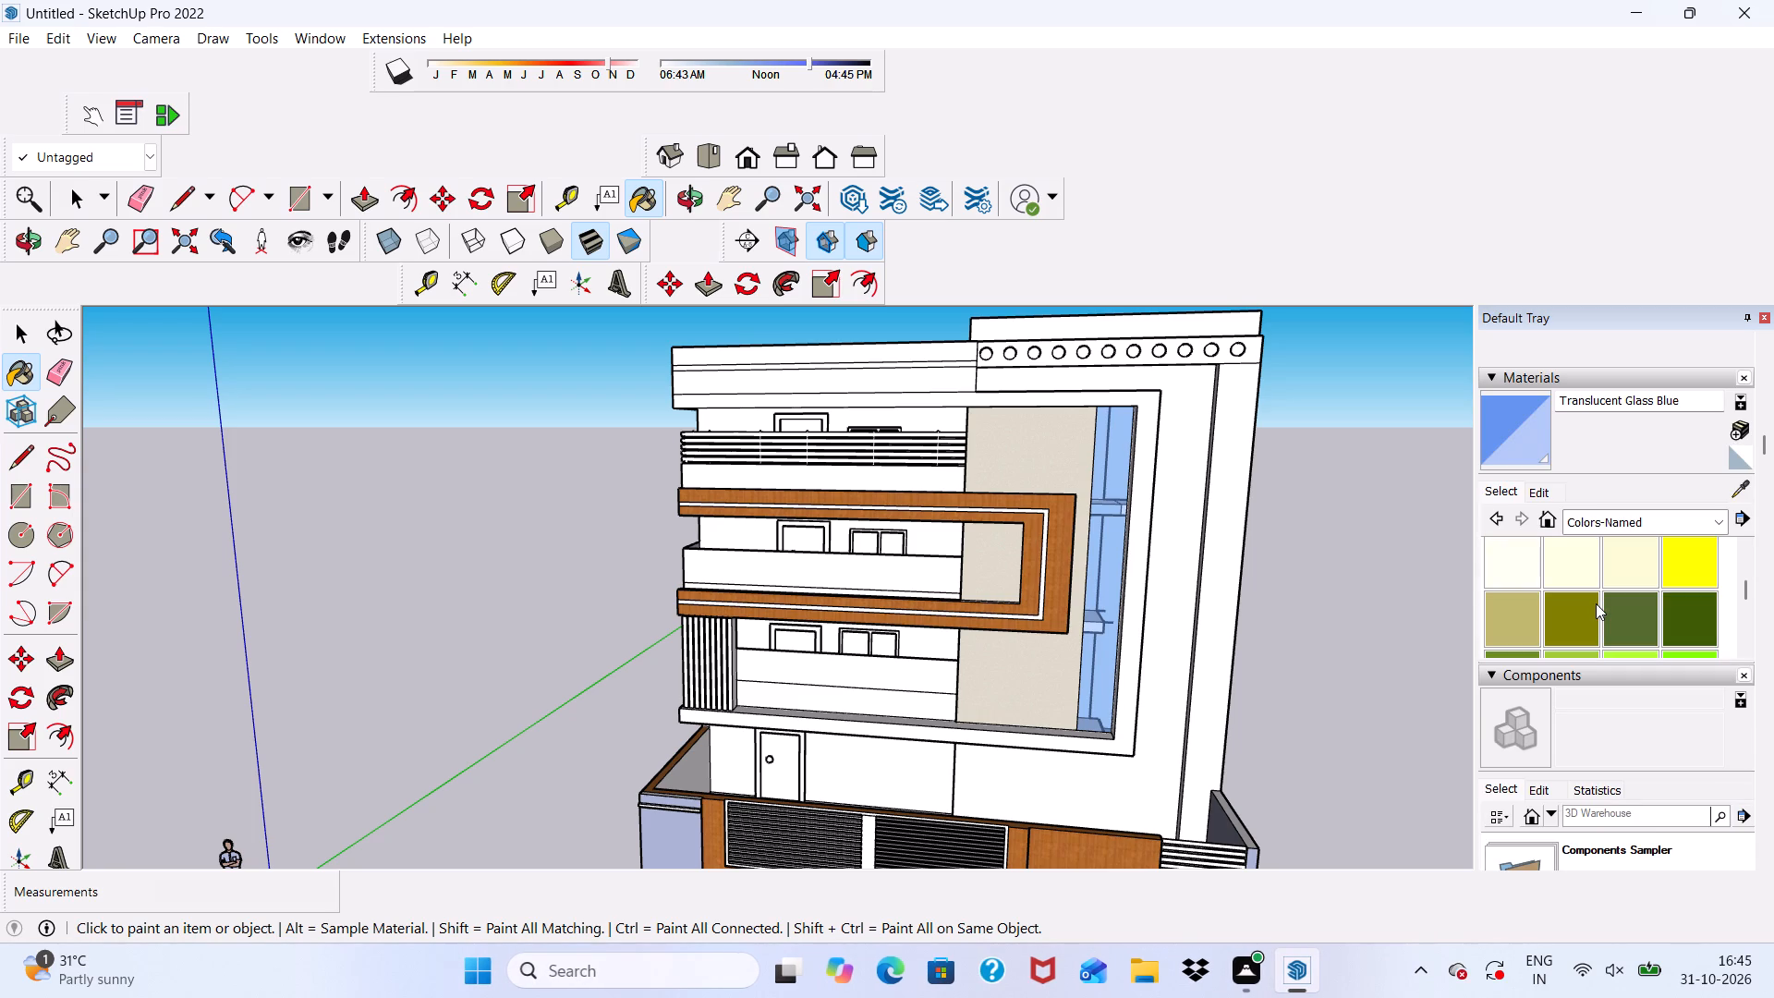
{"action": "scroll", "coordinate": [1596, 603], "scroll_direction": "down", "scroll_amount": 1}
{"action": "scroll", "coordinate": [1596, 603], "scroll_direction": "up", "scroll_amount": 1}
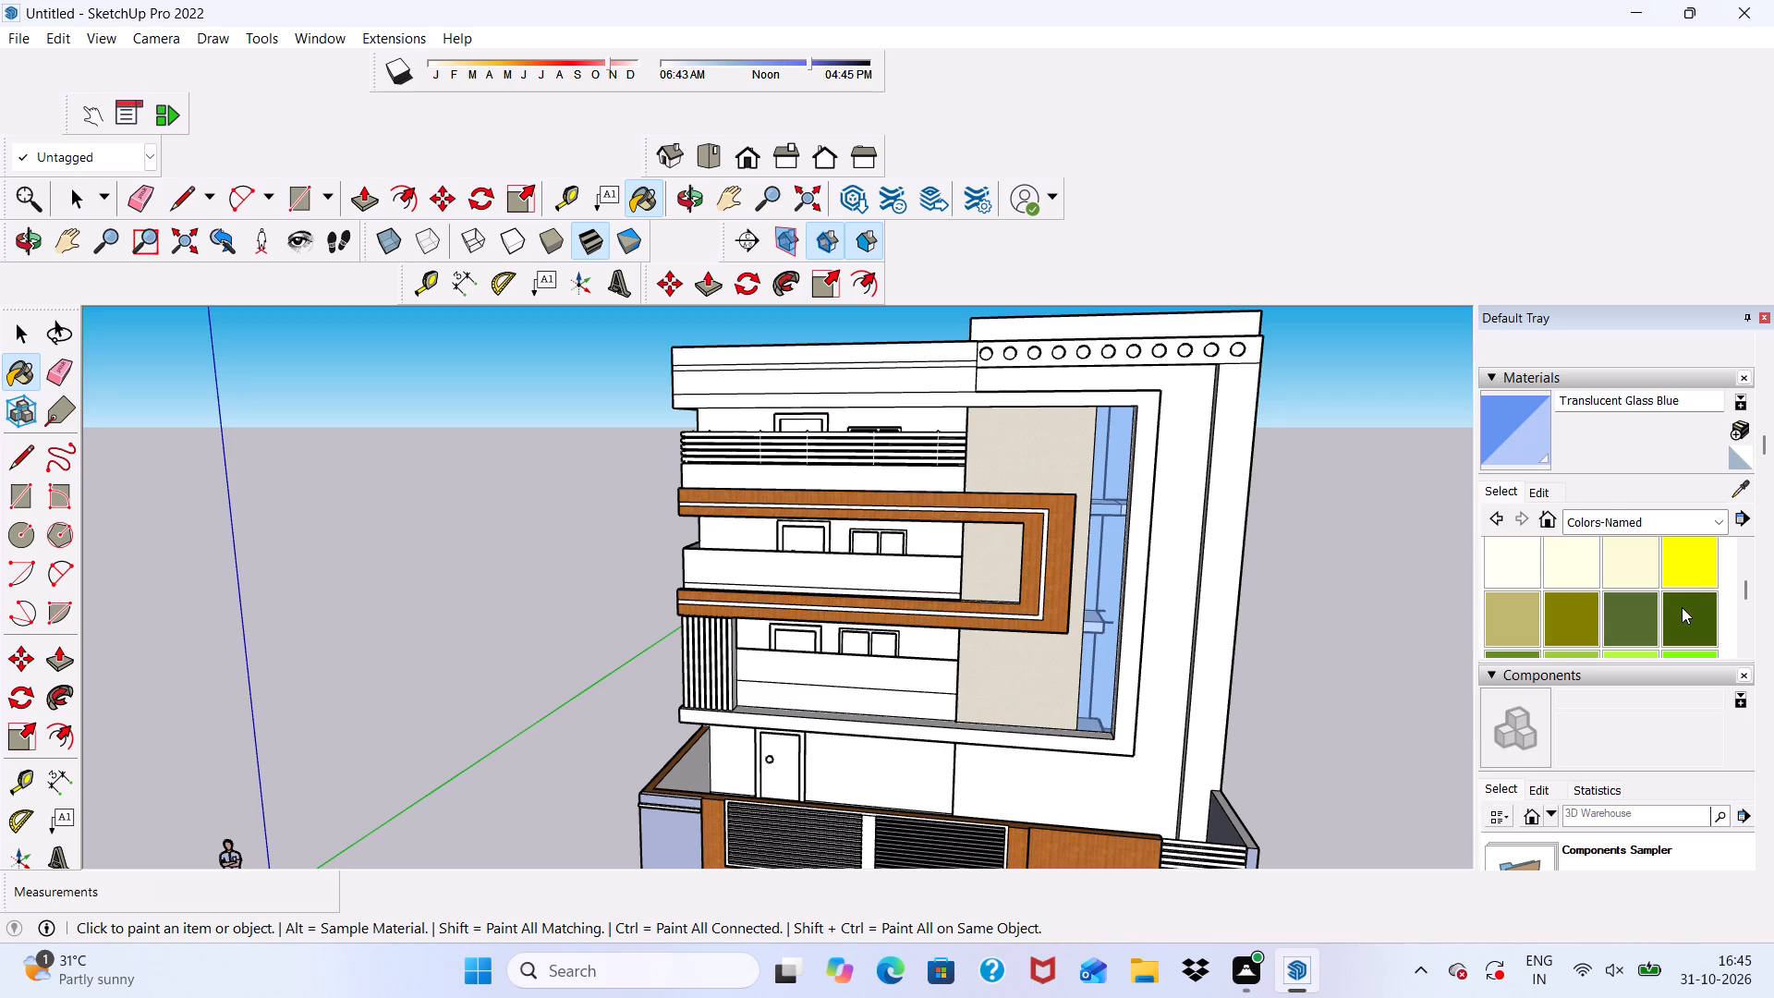
{"action": "left_click", "coordinate": [1683, 609]}
{"action": "scroll", "coordinate": [1244, 493], "scroll_direction": "up", "scroll_amount": 4}
{"action": "scroll", "coordinate": [1175, 451], "scroll_direction": "up", "scroll_amount": 2}
{"action": "left_click", "coordinate": [1159, 443]}
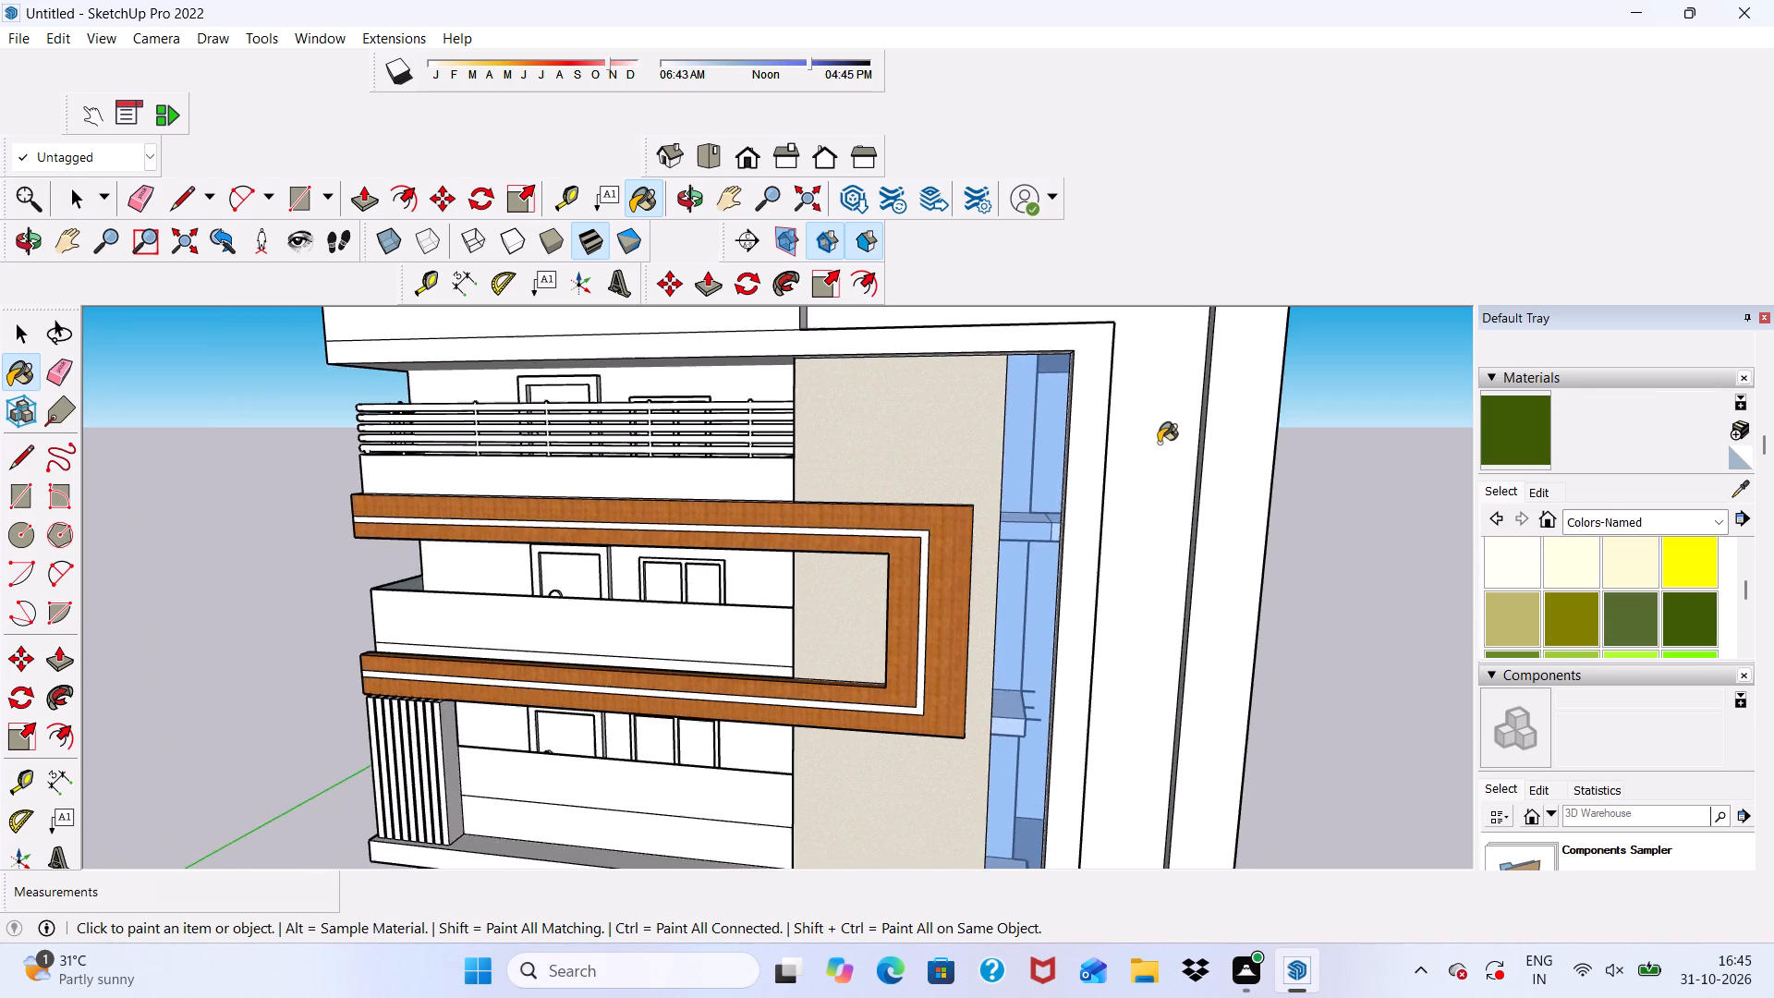
{"action": "scroll", "coordinate": [1159, 443], "scroll_direction": "down", "scroll_amount": 6}
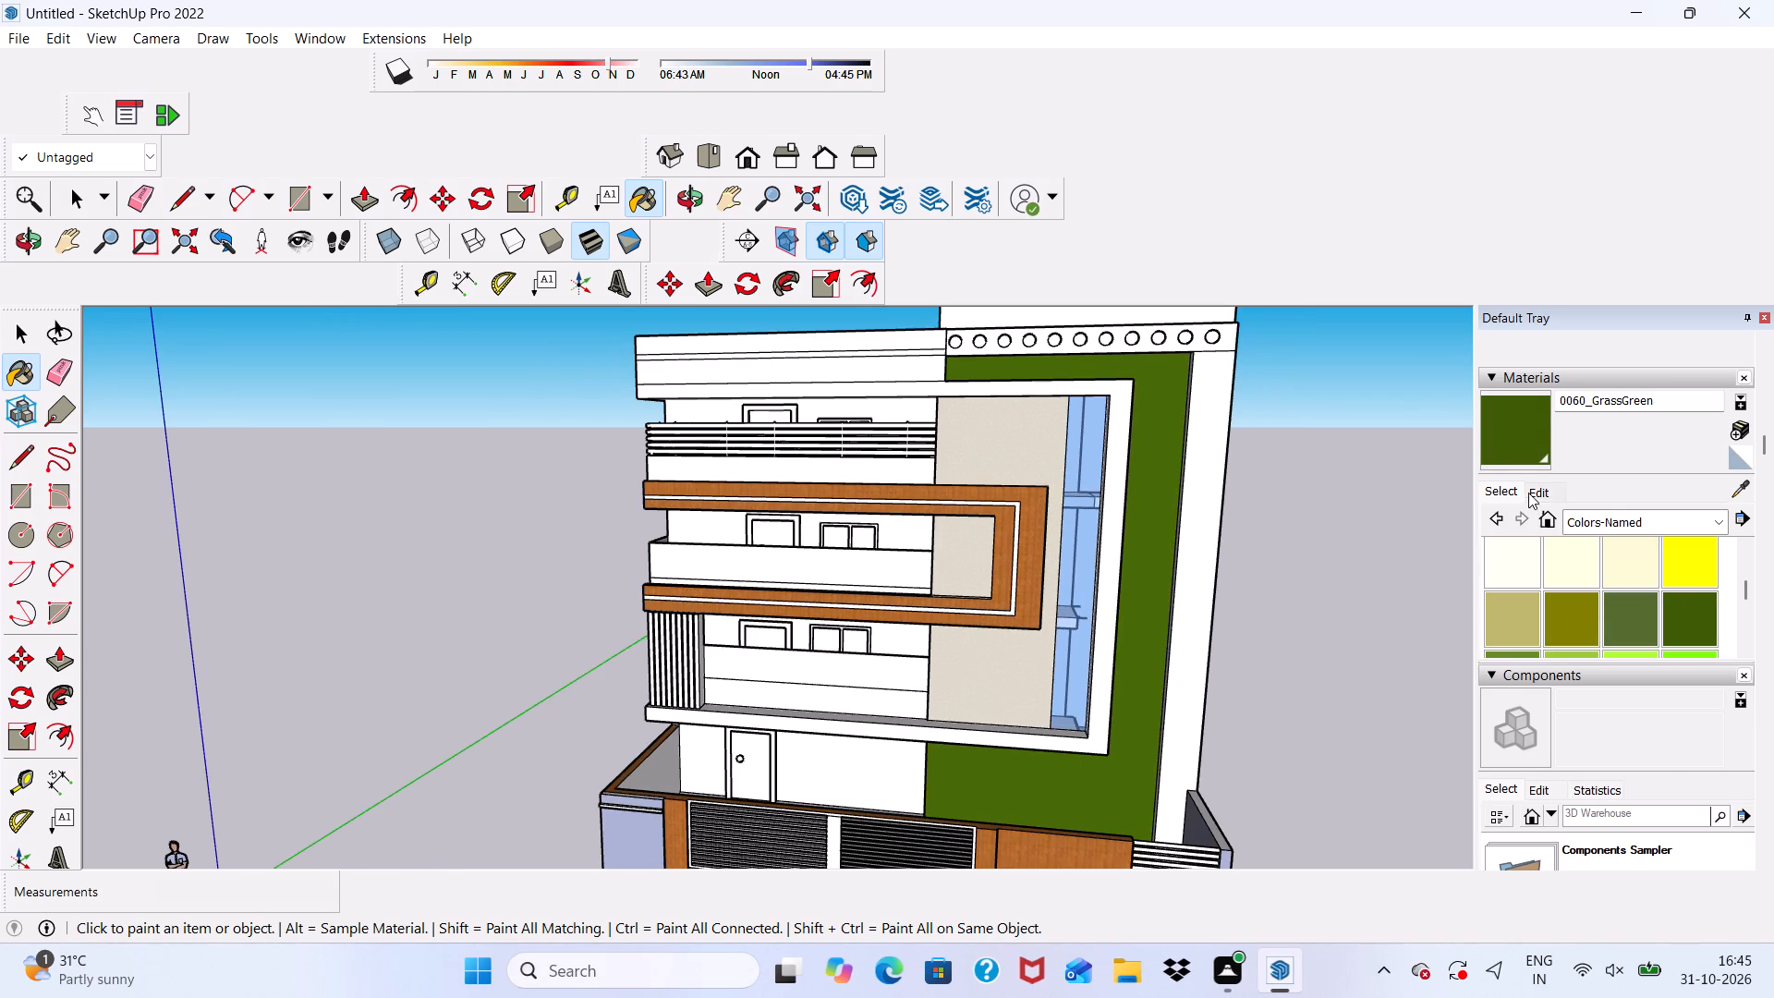
Darken the 0060_GrassGreen material to a very deep green.
{"action": "left_click", "coordinate": [1528, 493]}
{"action": "left_click_drag", "start_coordinate": [1602, 620], "coordinate": [1608, 631]}
{"action": "scroll", "coordinate": [1238, 568], "scroll_direction": "up", "scroll_amount": 3}
{"action": "scroll", "coordinate": [1125, 510], "scroll_direction": "down", "scroll_amount": 5}
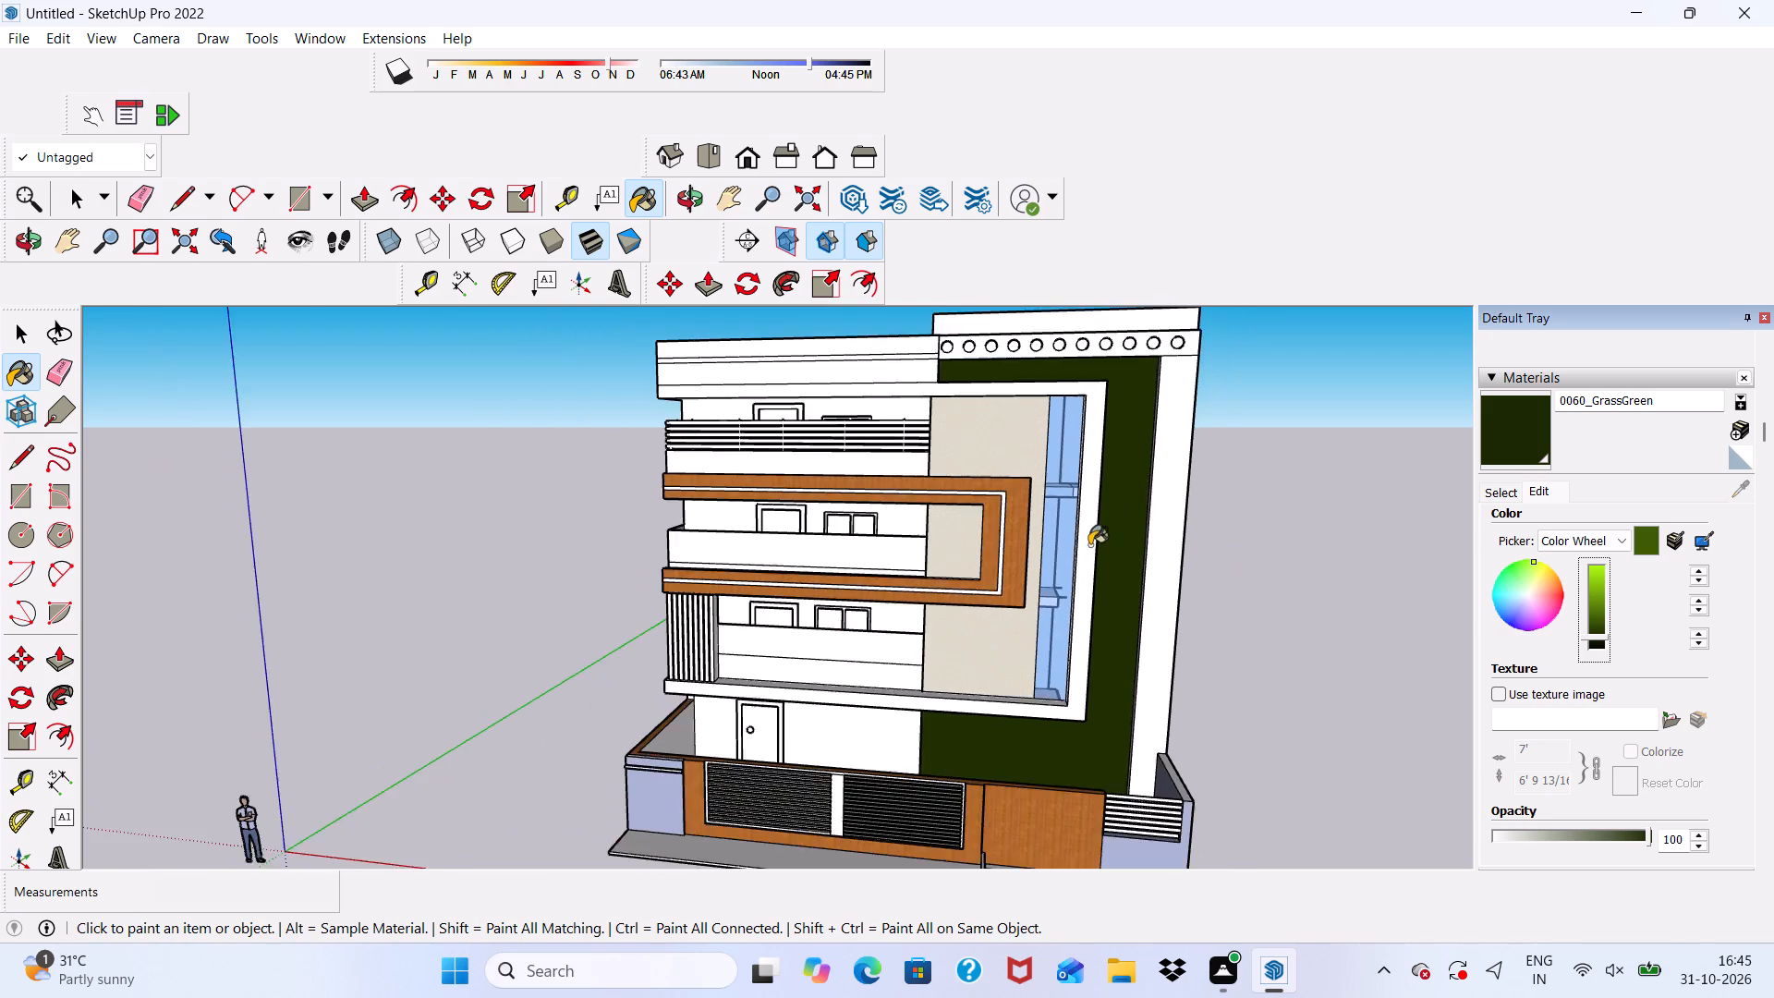
Paint the front face of the top parapet above the row of circles with the darkened 0060_GrassGreen.
{"action": "middle_click_drag", "start_coordinate": [1089, 546], "coordinate": [1014, 524]}
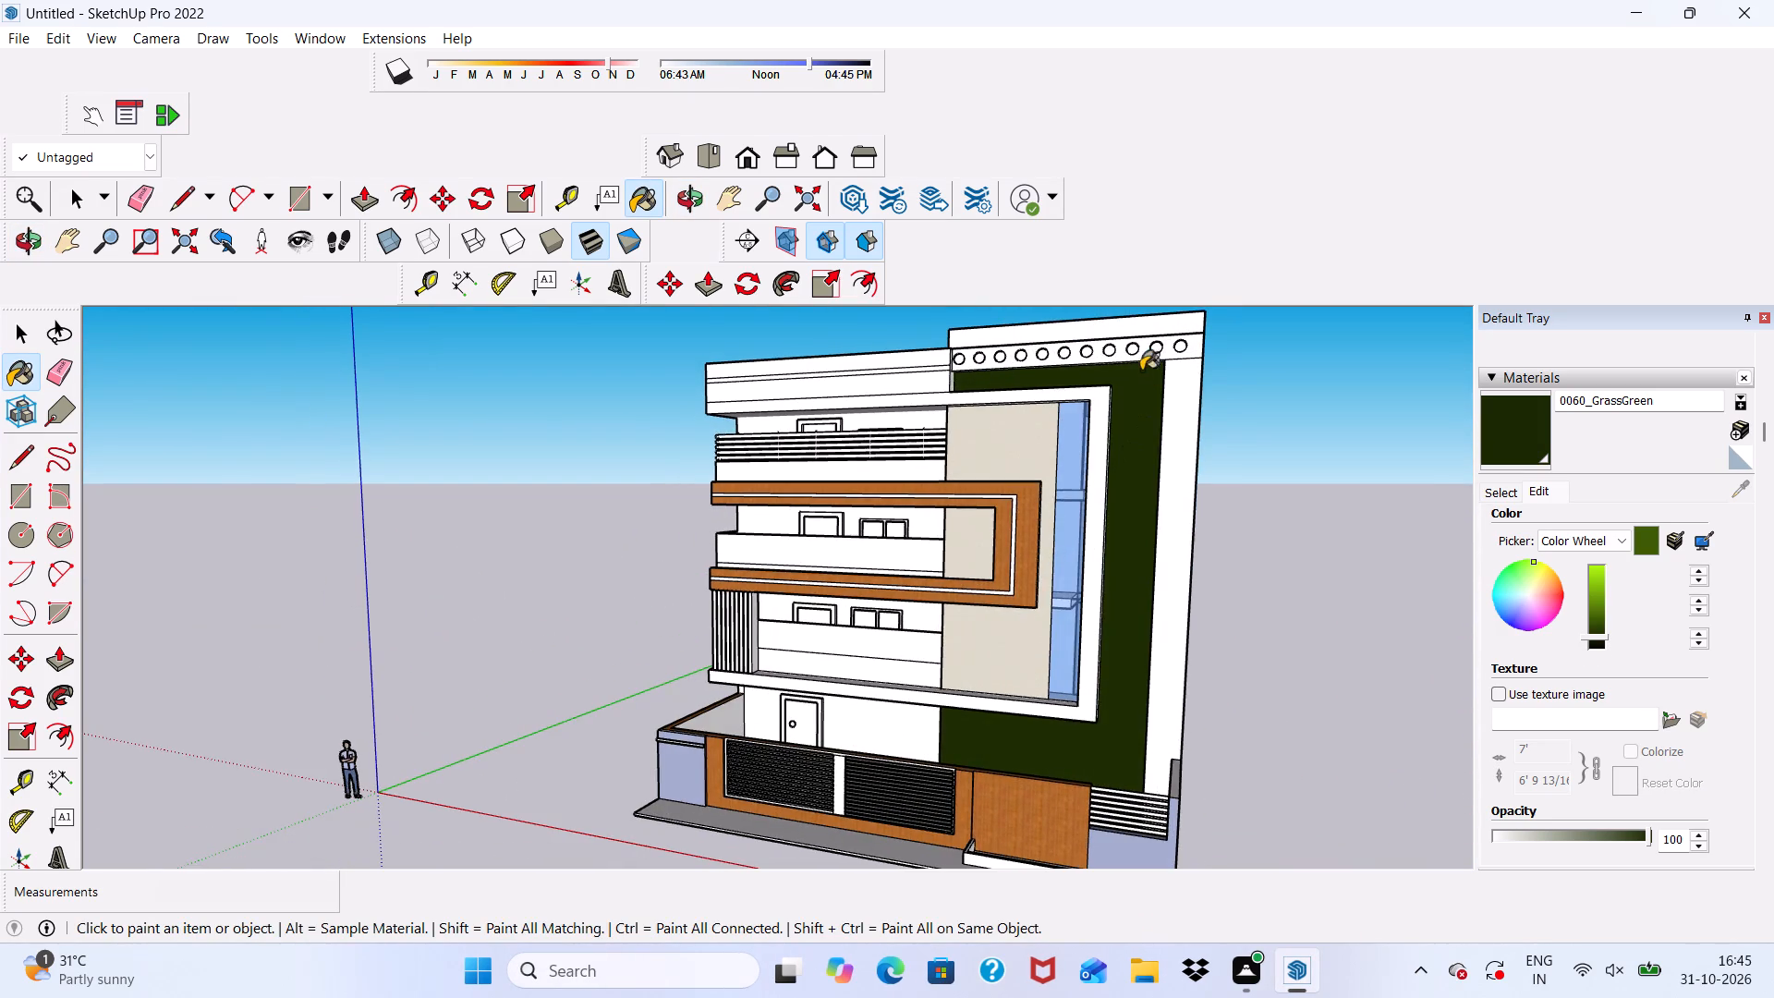
{"action": "scroll", "coordinate": [1140, 363], "scroll_direction": "up", "scroll_amount": 4}
{"action": "scroll", "coordinate": [1145, 393], "scroll_direction": "down", "scroll_amount": 3}
{"action": "scroll", "coordinate": [1143, 398], "scroll_direction": "up", "scroll_amount": 4}
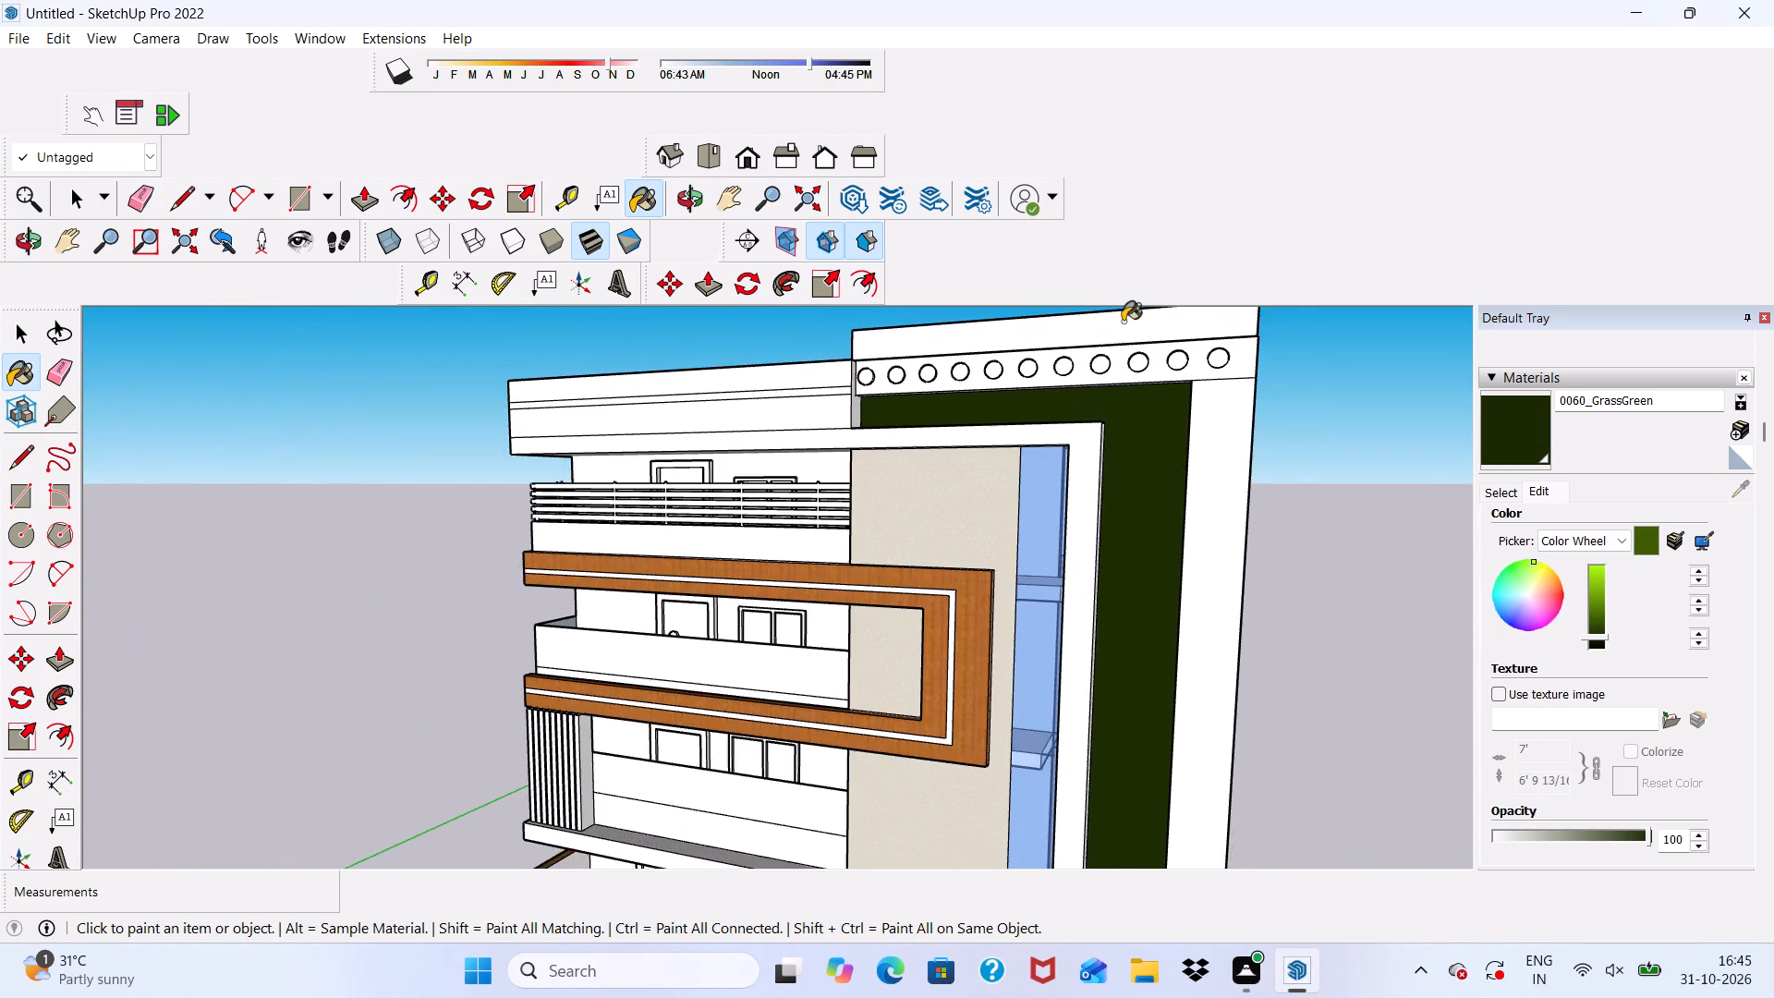
{"action": "scroll", "coordinate": [1124, 322], "scroll_direction": "up", "scroll_amount": 3}
{"action": "left_click", "coordinate": [1124, 322]}
{"action": "scroll", "coordinate": [1134, 346], "scroll_direction": "down", "scroll_amount": 5}
Examine the green surfaces and the blue glass strip across the front facade from several angles.
{"action": "middle_click_drag", "start_coordinate": [1236, 481], "coordinate": [1379, 504]}
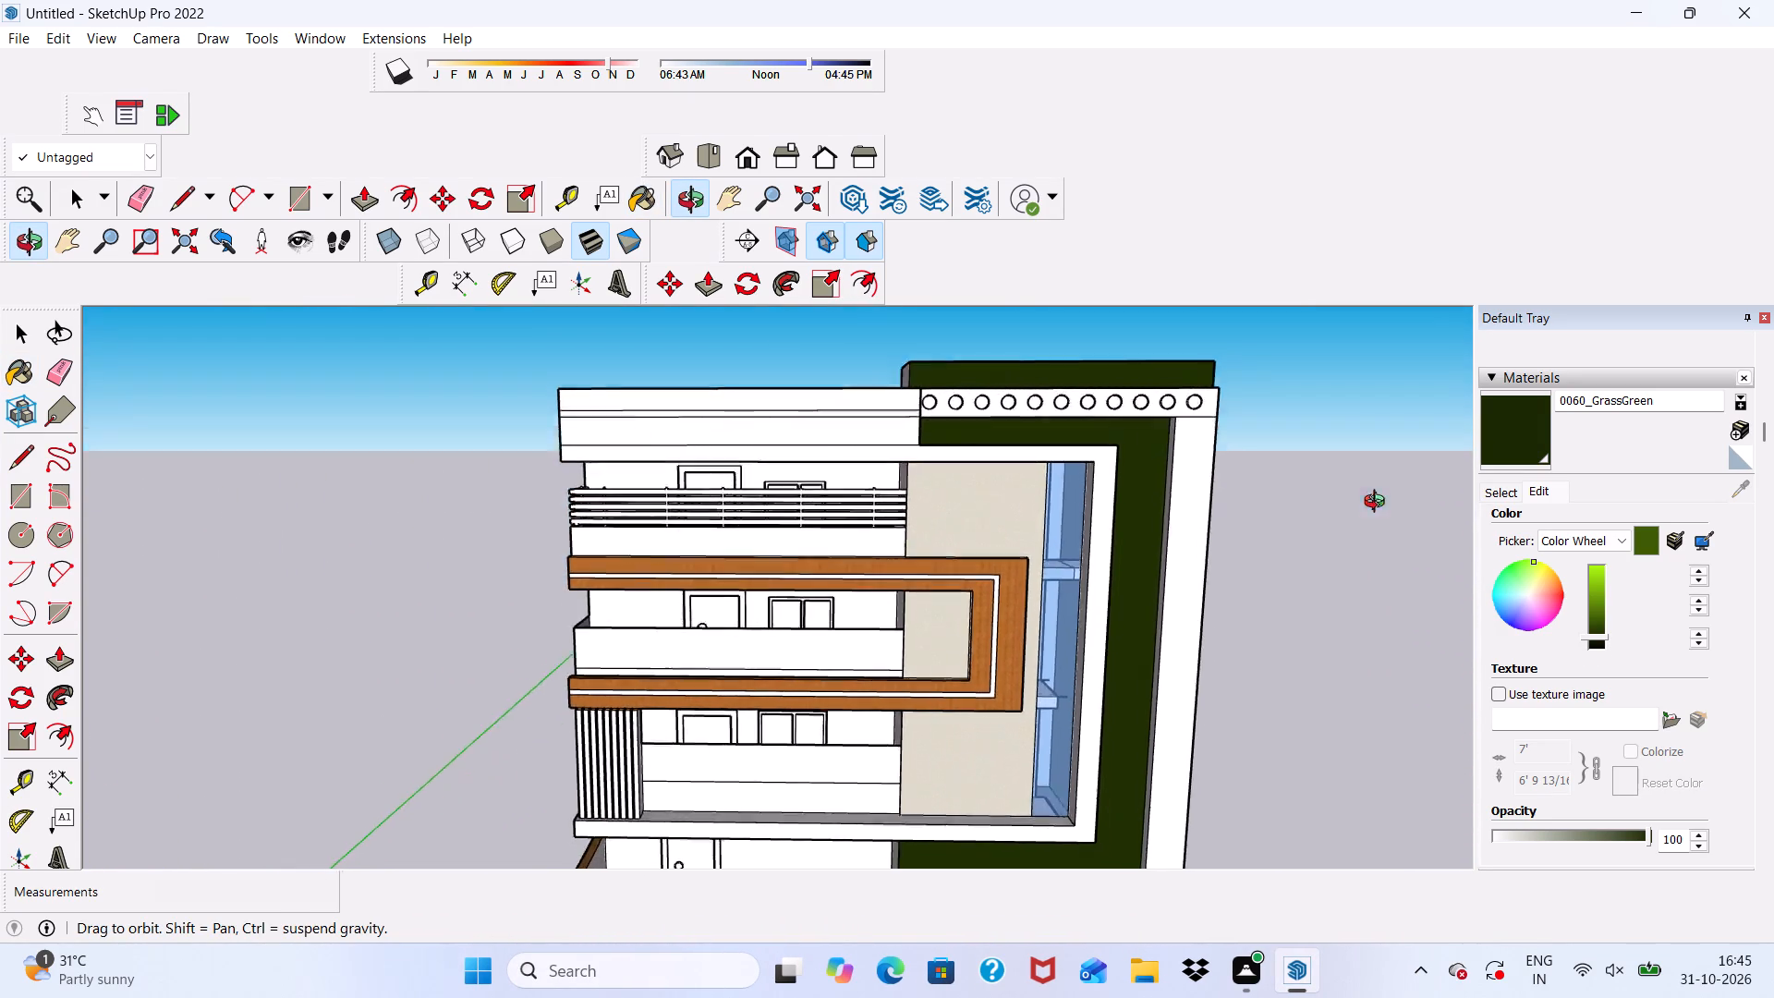
{"action": "middle_click_drag", "start_coordinate": [1379, 504], "coordinate": [1262, 560]}
{"action": "scroll", "coordinate": [1218, 516], "scroll_direction": "down", "scroll_amount": 4}
{"action": "middle_click_drag", "start_coordinate": [1209, 540], "coordinate": [1432, 463]}
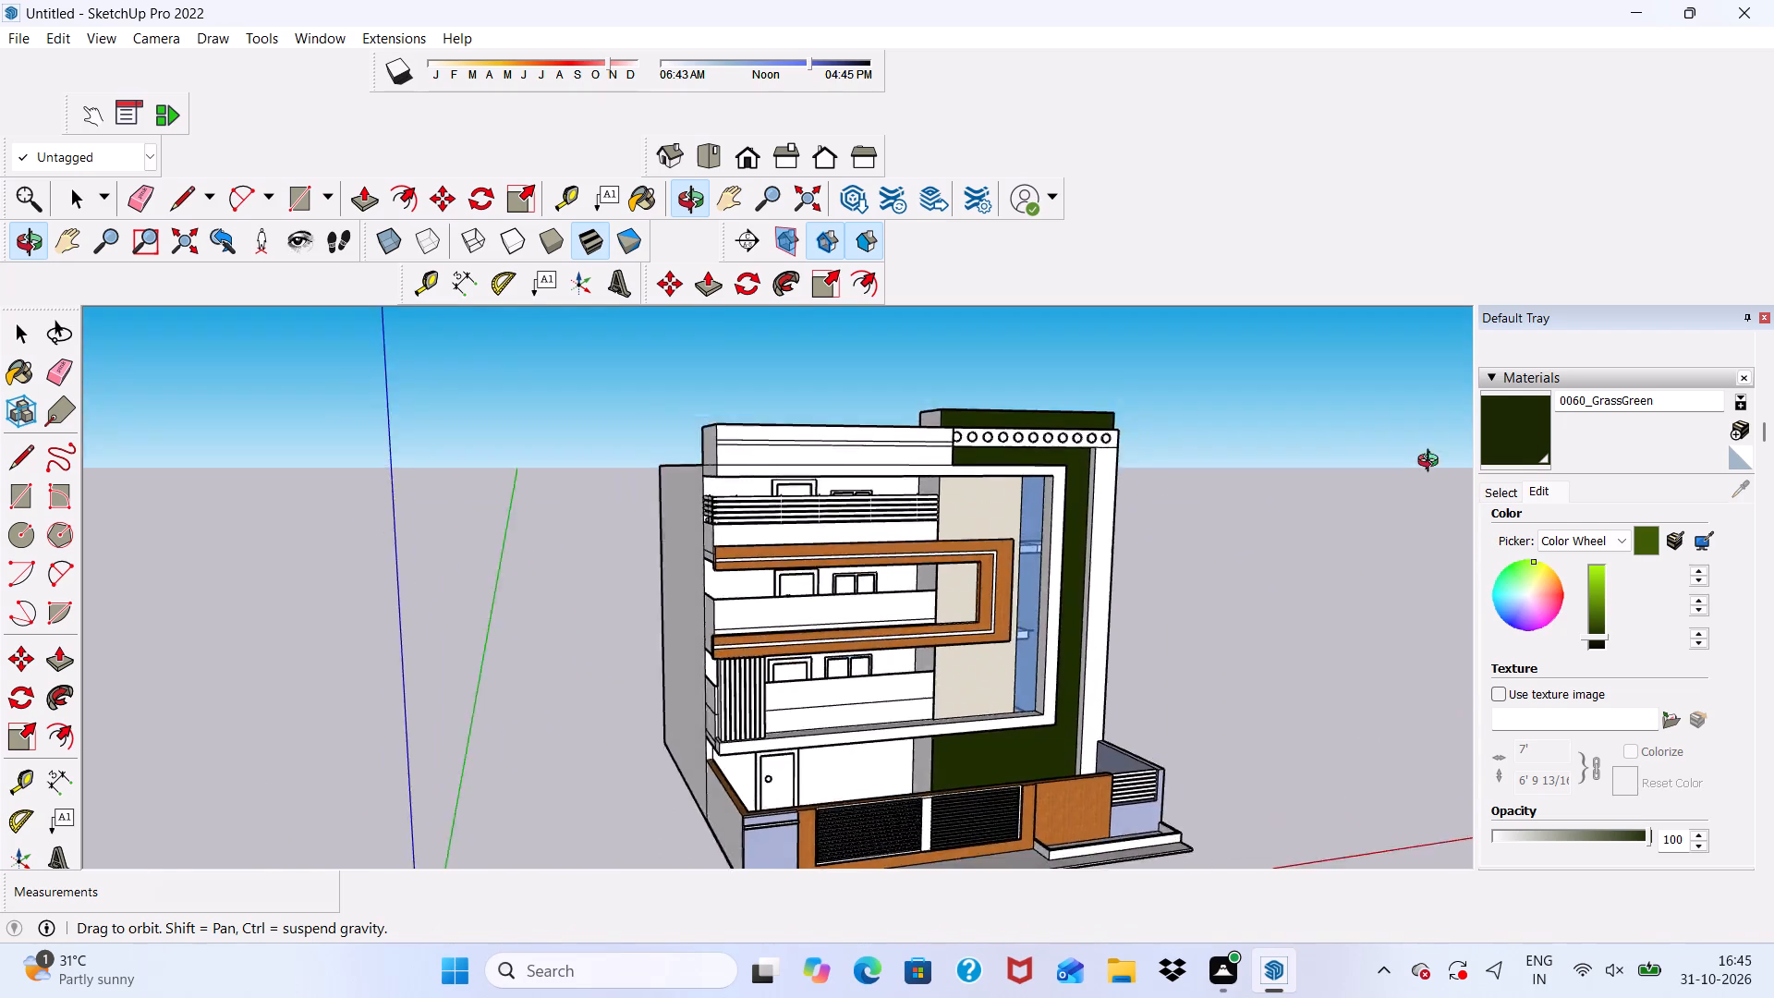
{"action": "middle_click_drag", "start_coordinate": [1432, 463], "coordinate": [1374, 453]}
{"action": "scroll", "coordinate": [985, 582], "scroll_direction": "up", "scroll_amount": 5}
{"action": "scroll", "coordinate": [1118, 517], "scroll_direction": "down", "scroll_amount": 4}
{"action": "middle_click_drag", "start_coordinate": [1202, 641], "coordinate": [995, 612]}
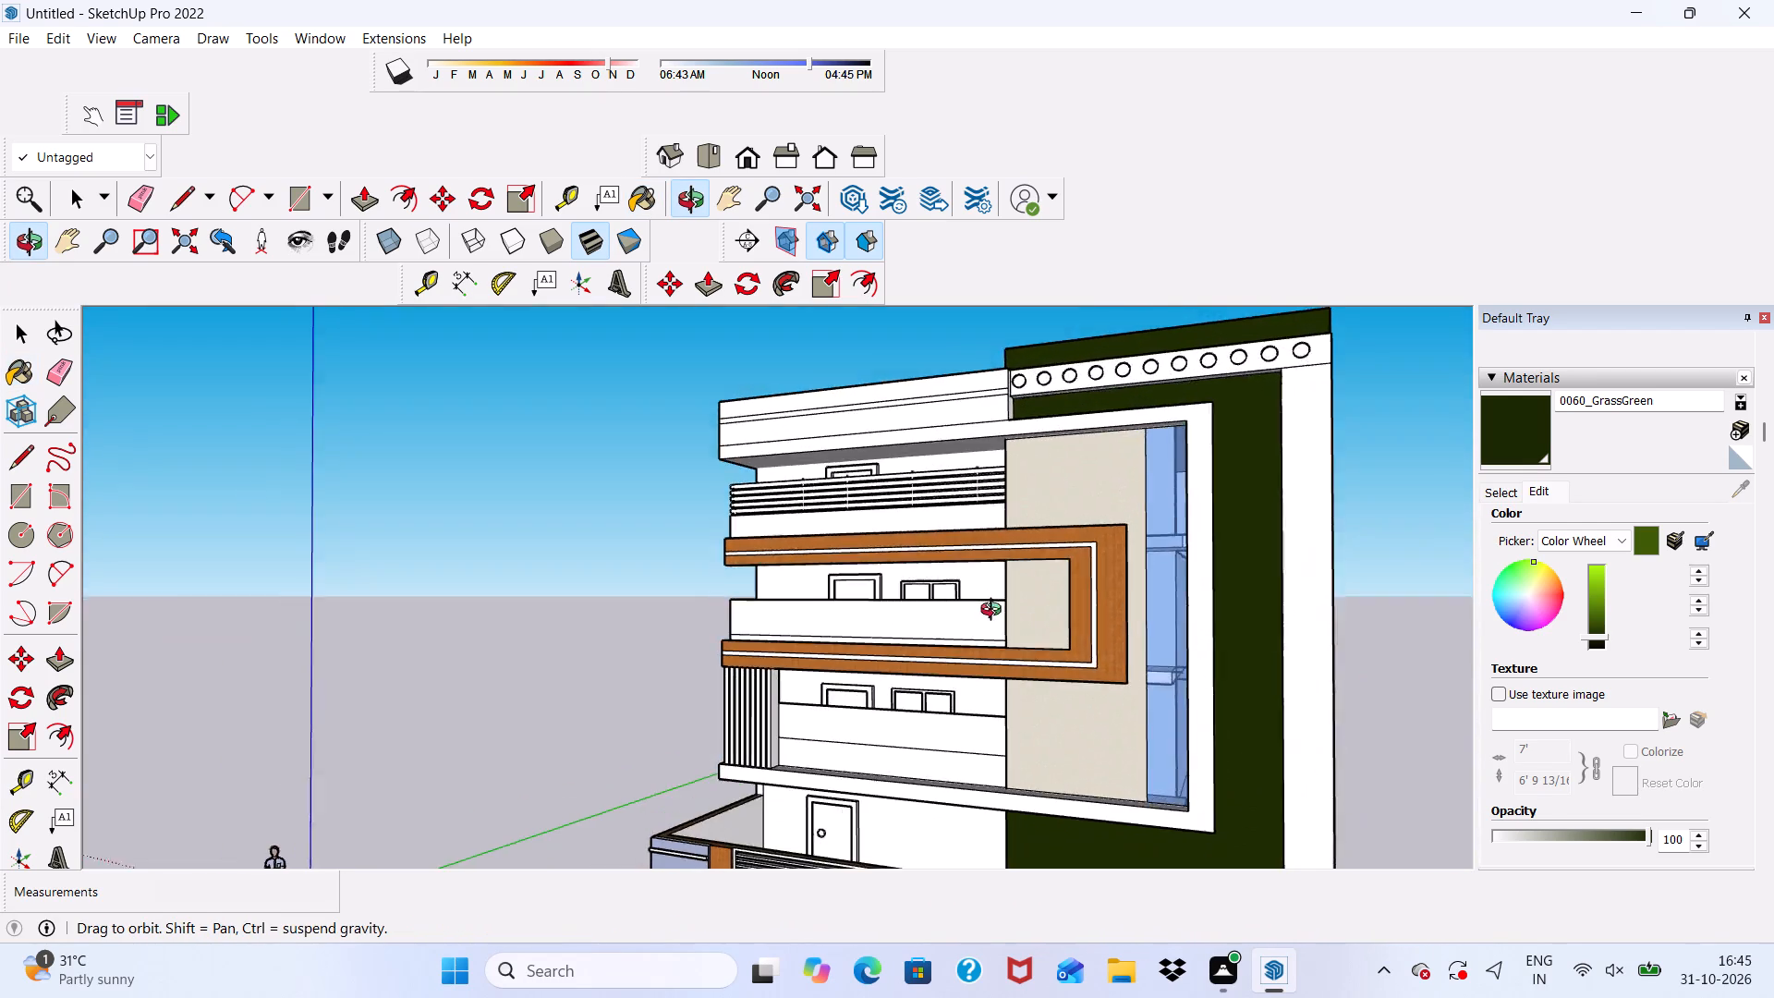
{"action": "middle_click_drag", "start_coordinate": [995, 612], "coordinate": [1160, 579]}
{"action": "scroll", "coordinate": [1183, 572], "scroll_direction": "down", "scroll_amount": 5}
{"action": "scroll", "coordinate": [1092, 548], "scroll_direction": "up", "scroll_amount": 5}
{"action": "key", "text": "space"}
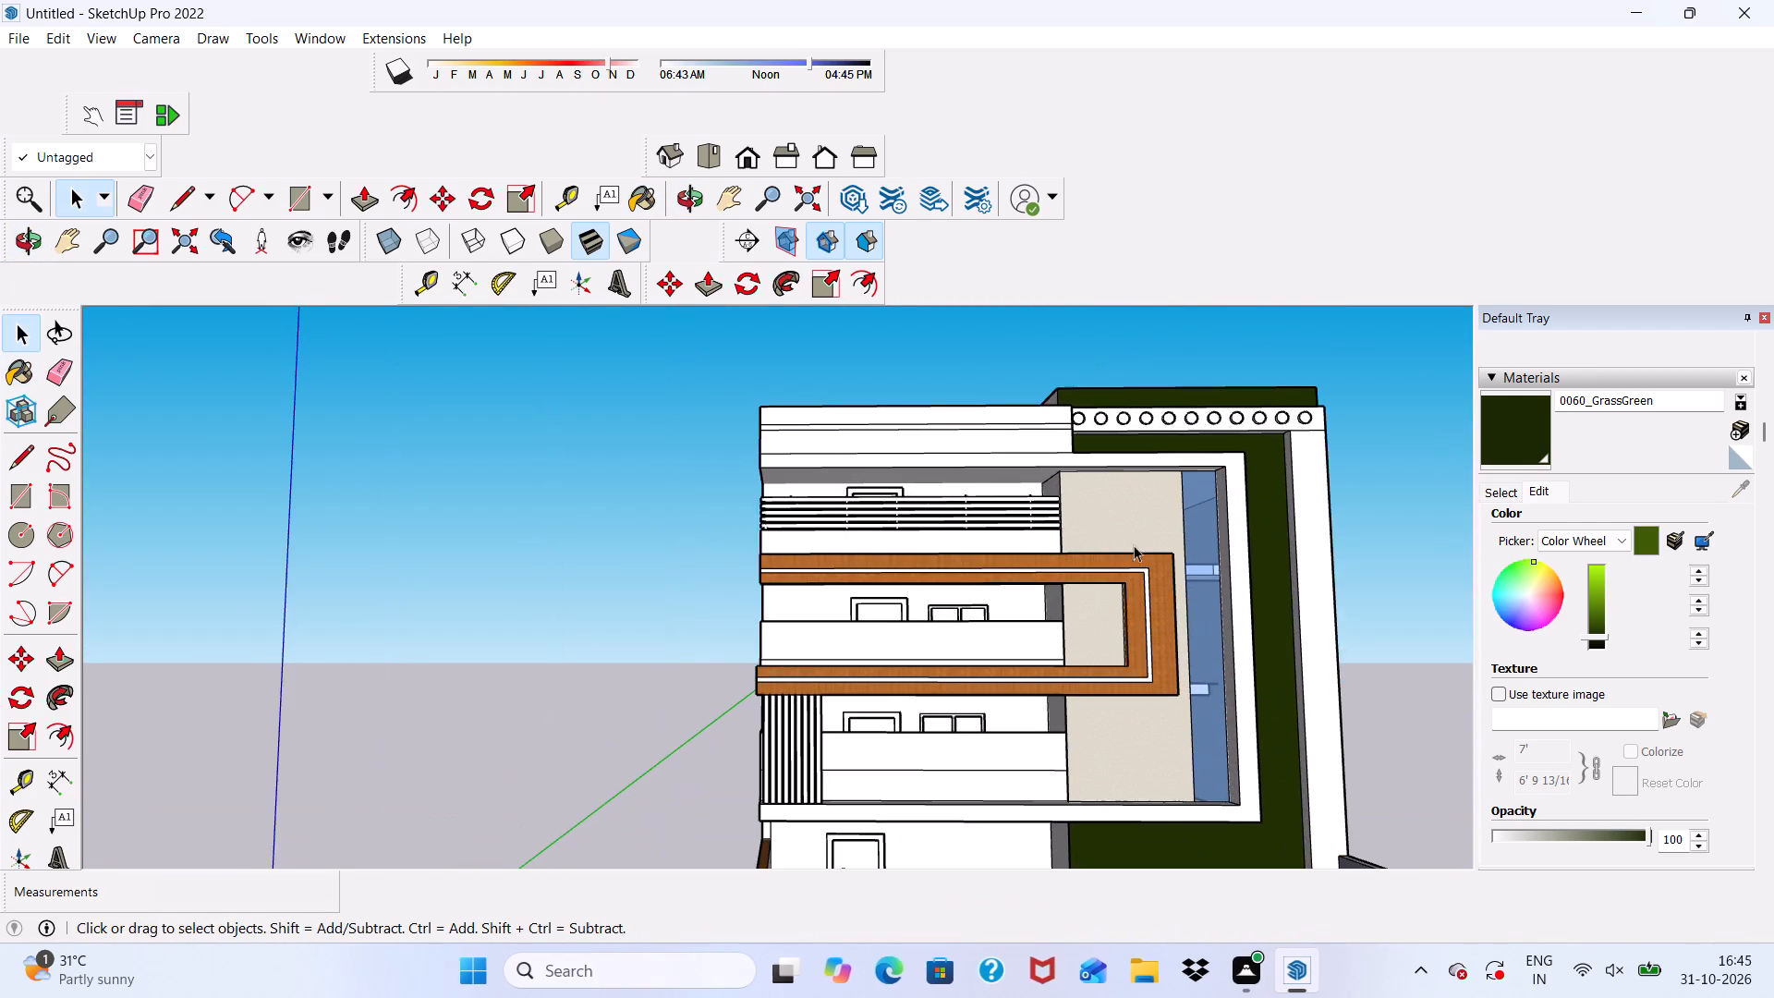
{"action": "middle_click_drag", "start_coordinate": [1161, 611], "coordinate": [1142, 639]}
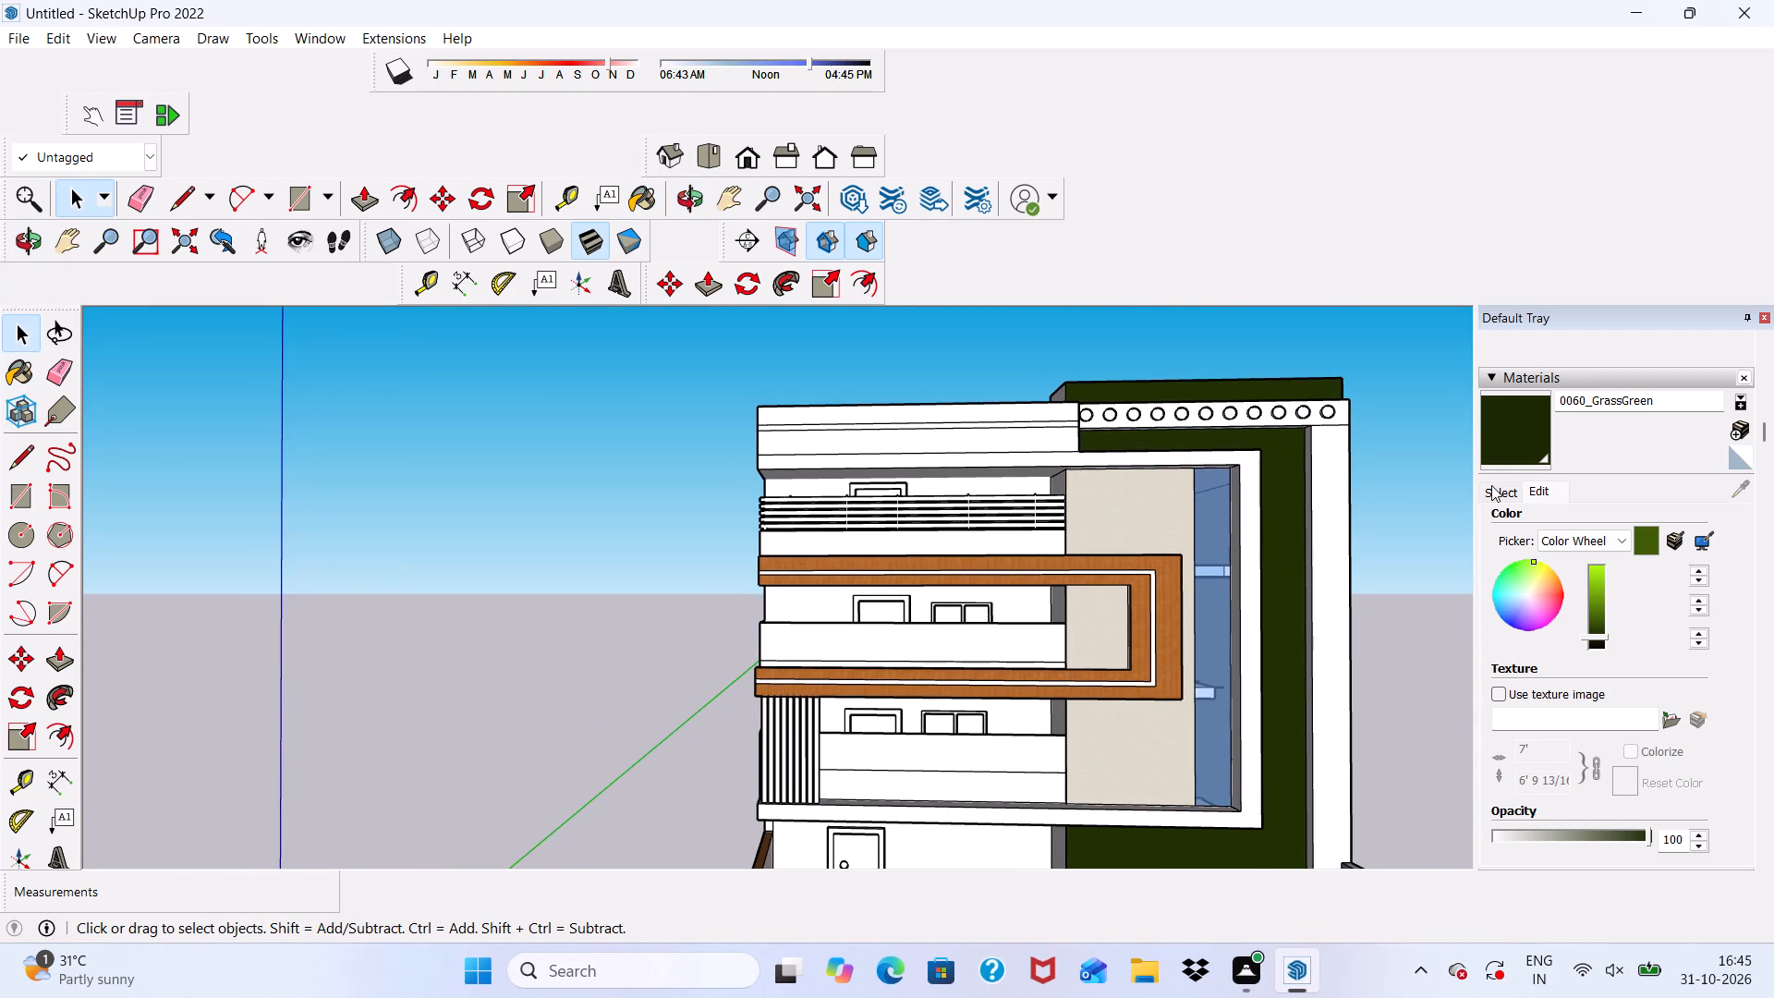
Paint the front, top and underside of the band around the row of circles with Color B08 from Colors.
{"action": "left_click", "coordinate": [1491, 485]}
{"action": "scroll", "coordinate": [1650, 594], "scroll_direction": "up", "scroll_amount": 2}
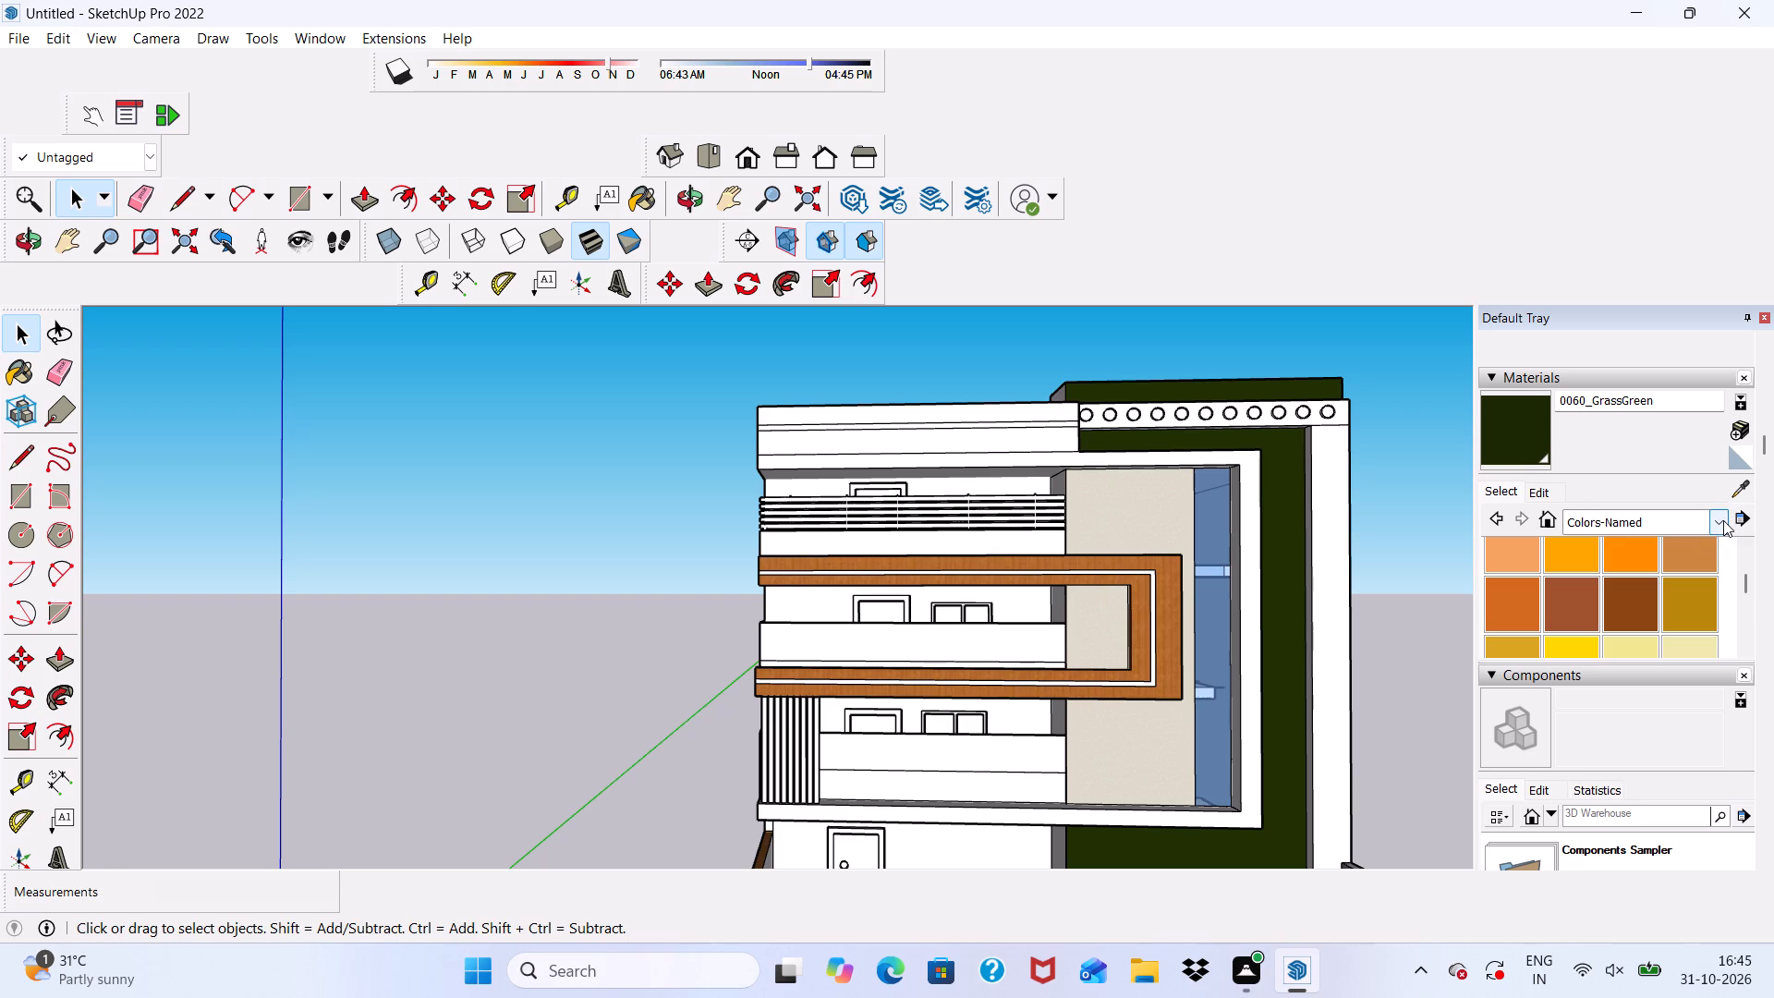
{"action": "left_click", "coordinate": [1723, 520]}
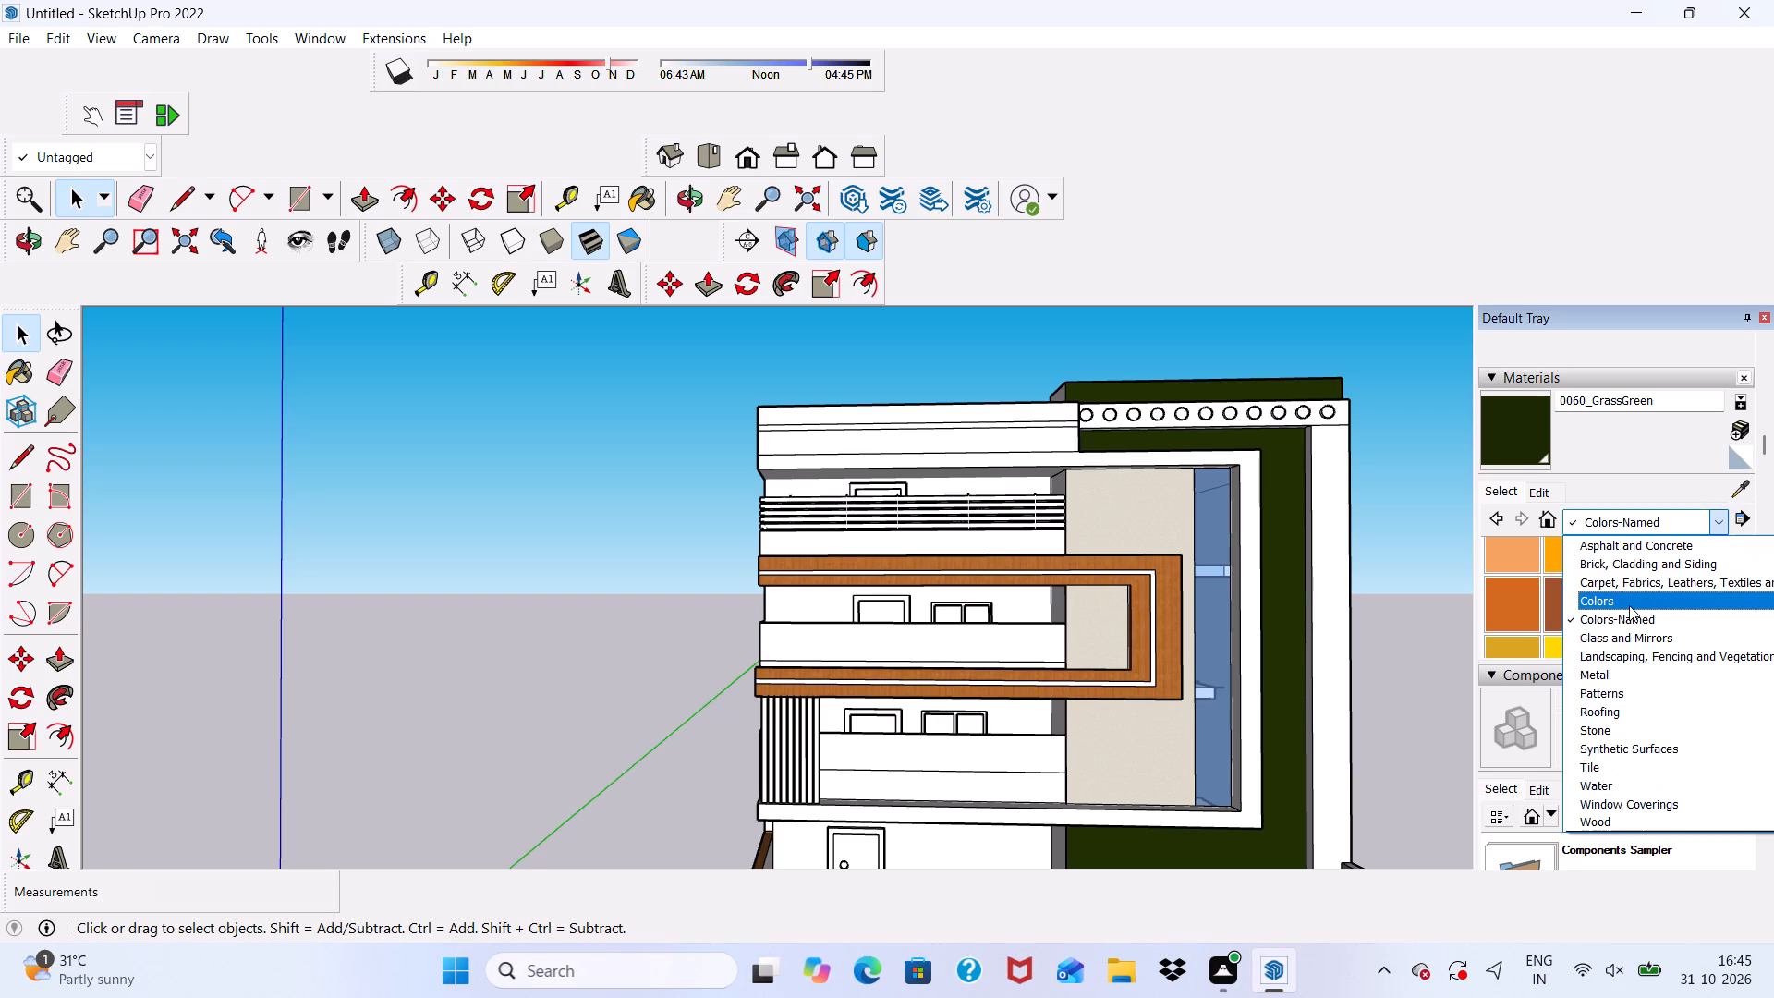
{"action": "left_click", "coordinate": [1629, 605]}
{"action": "scroll", "coordinate": [1631, 596], "scroll_direction": "down", "scroll_amount": 1}
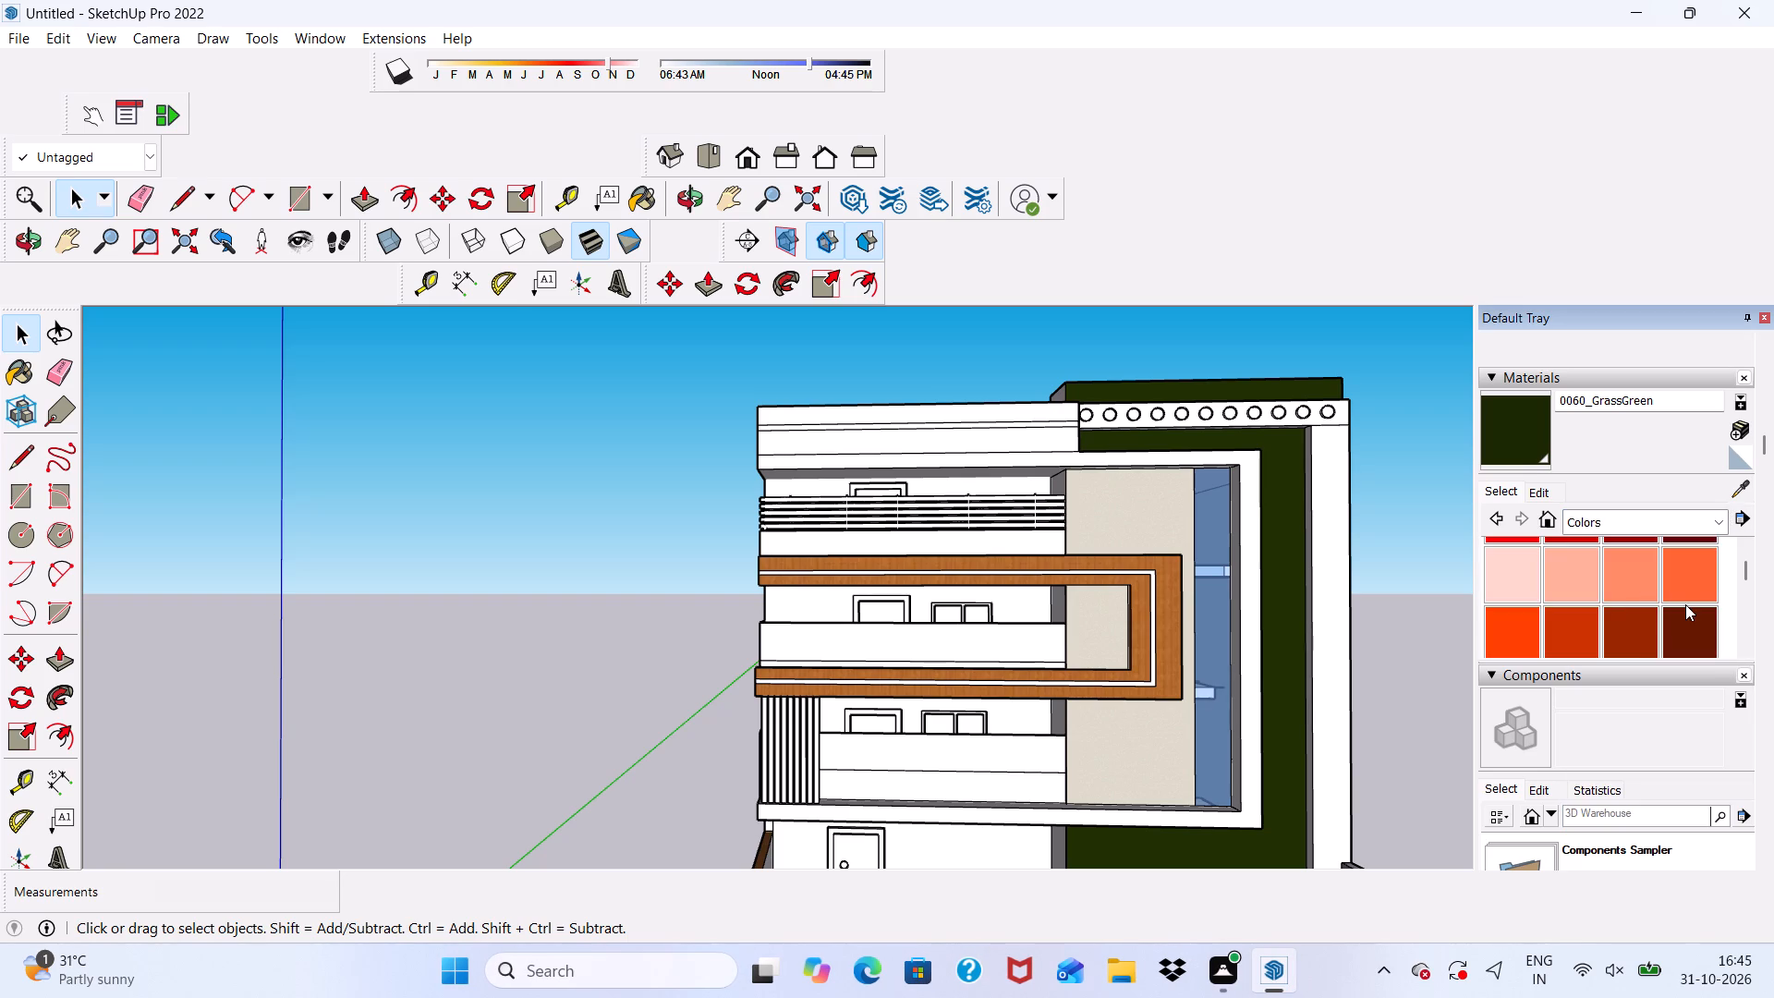
{"action": "left_click", "coordinate": [1686, 618]}
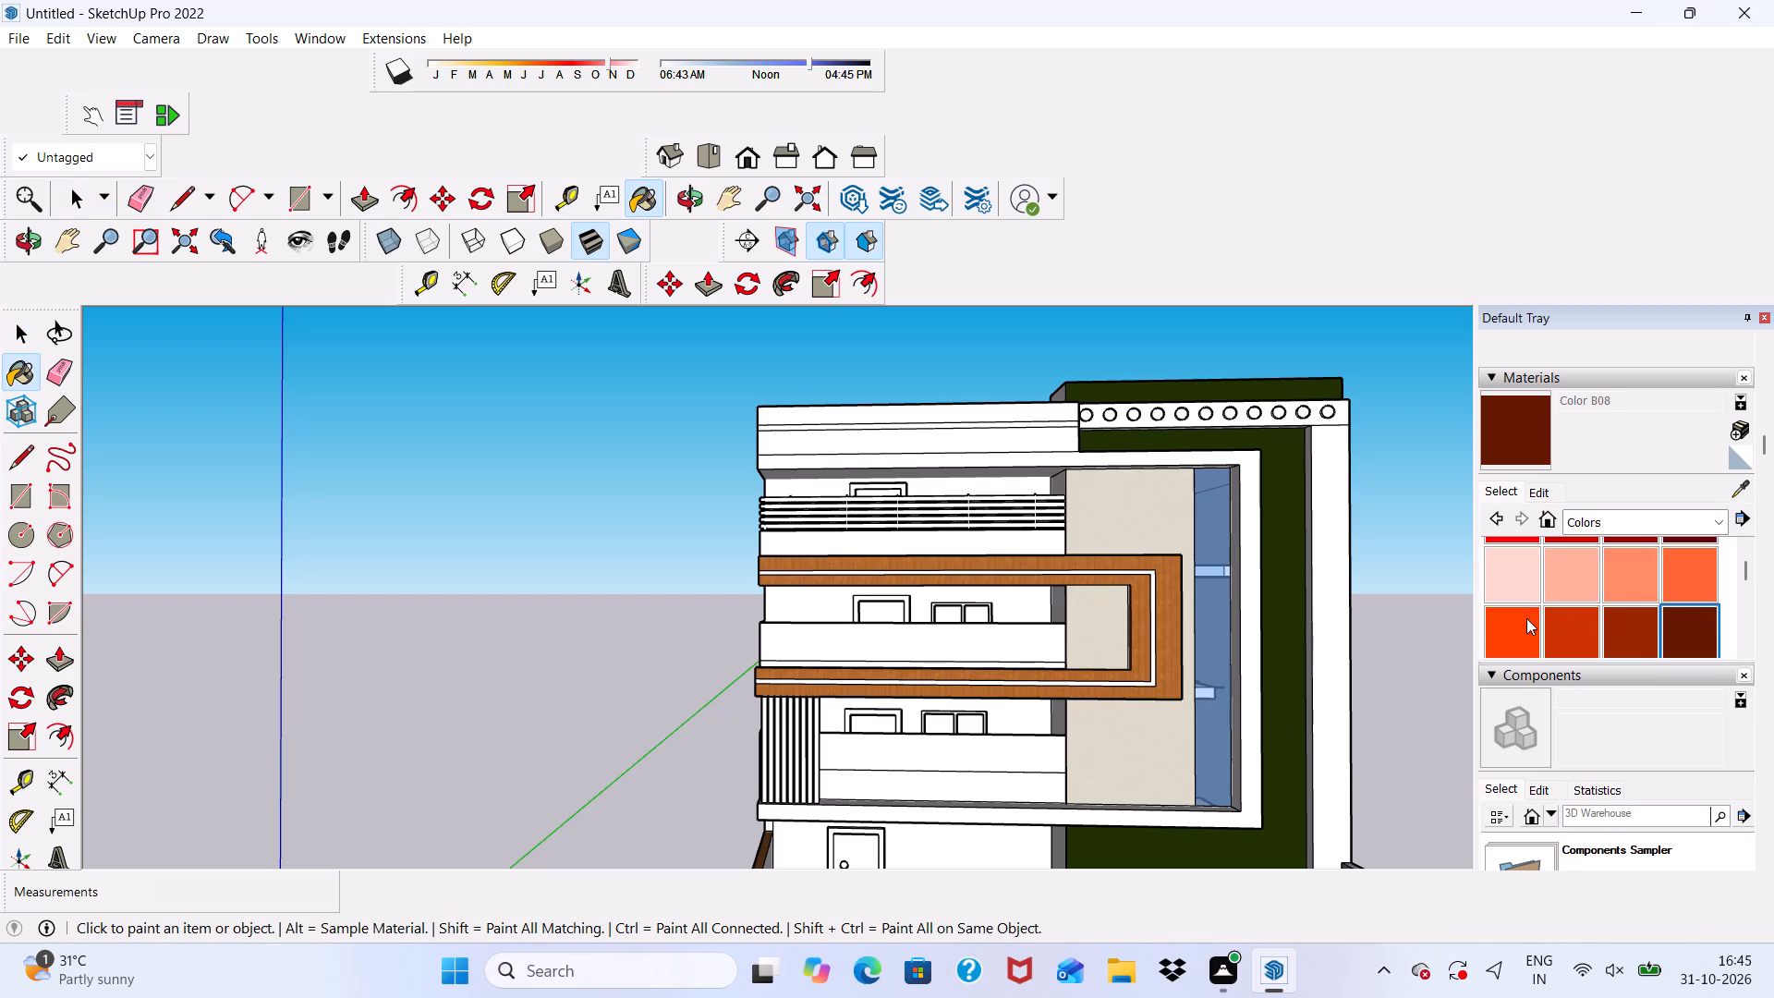
{"action": "scroll", "coordinate": [1074, 484], "scroll_direction": "up", "scroll_amount": 7}
{"action": "middle_click_drag", "start_coordinate": [1139, 433], "coordinate": [1160, 648]}
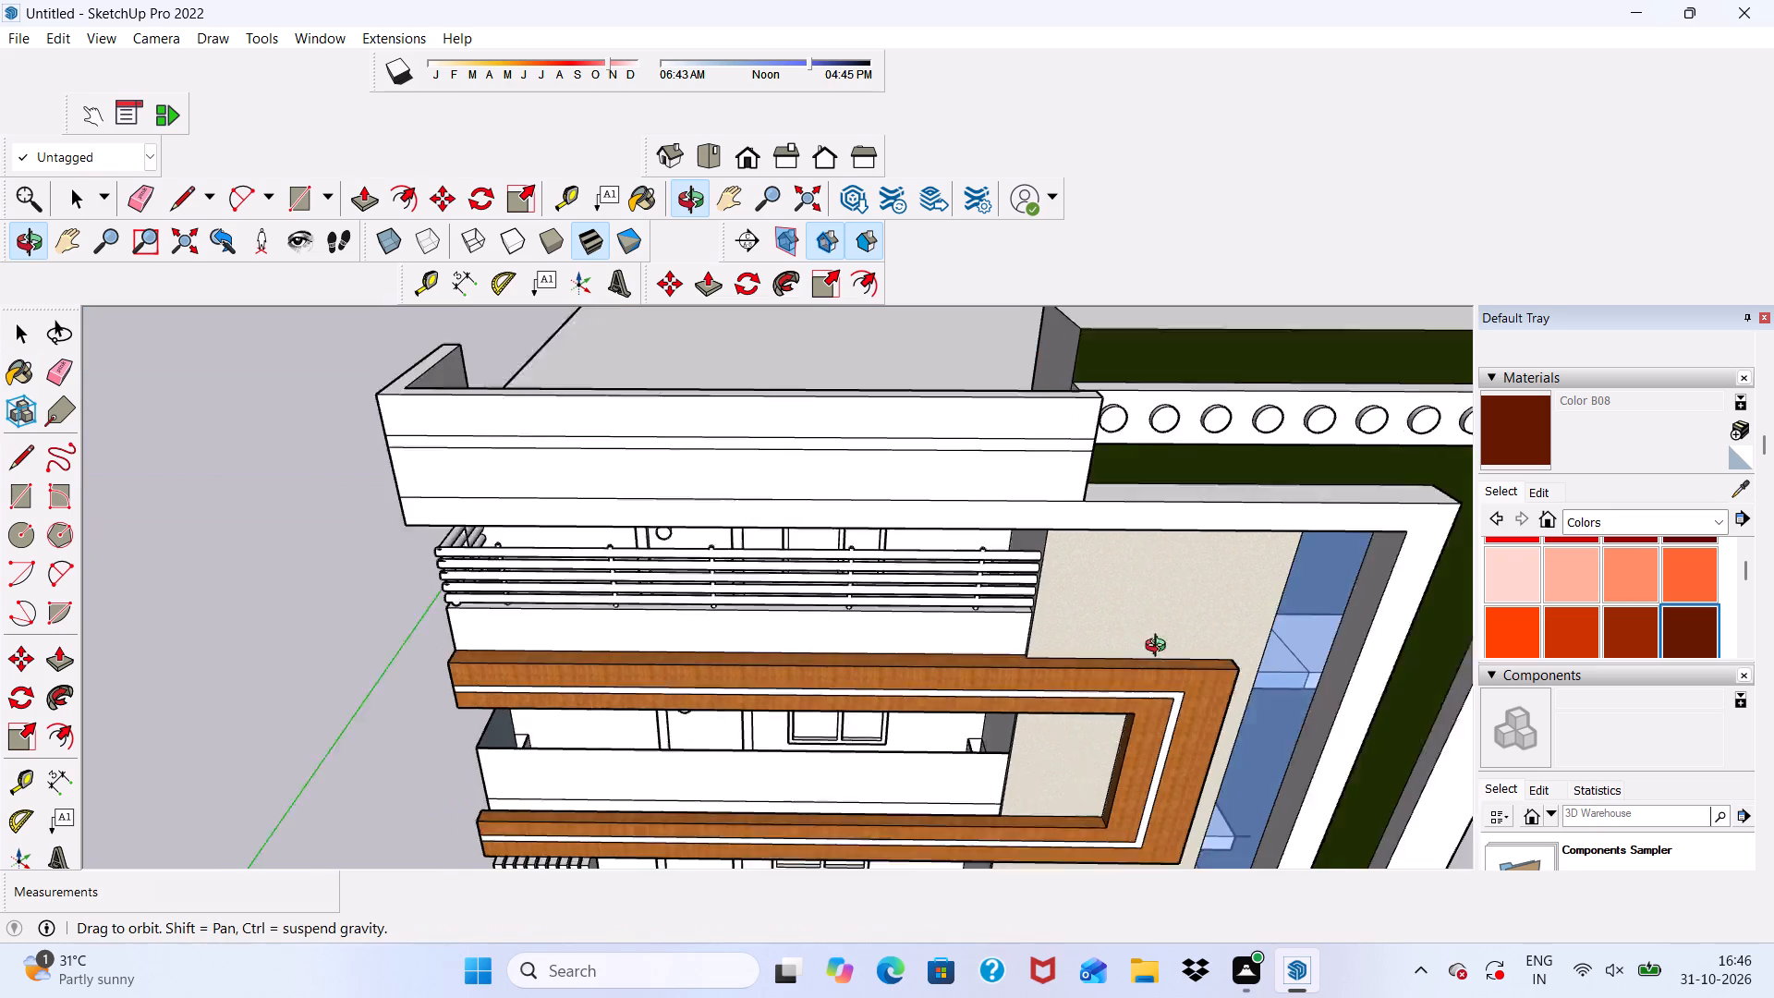
{"action": "middle_click_drag", "start_coordinate": [1160, 648], "coordinate": [1161, 652]}
{"action": "scroll", "coordinate": [1142, 423], "scroll_direction": "up", "scroll_amount": 5}
{"action": "left_click", "coordinate": [1156, 399]}
{"action": "left_click", "coordinate": [1167, 380]}
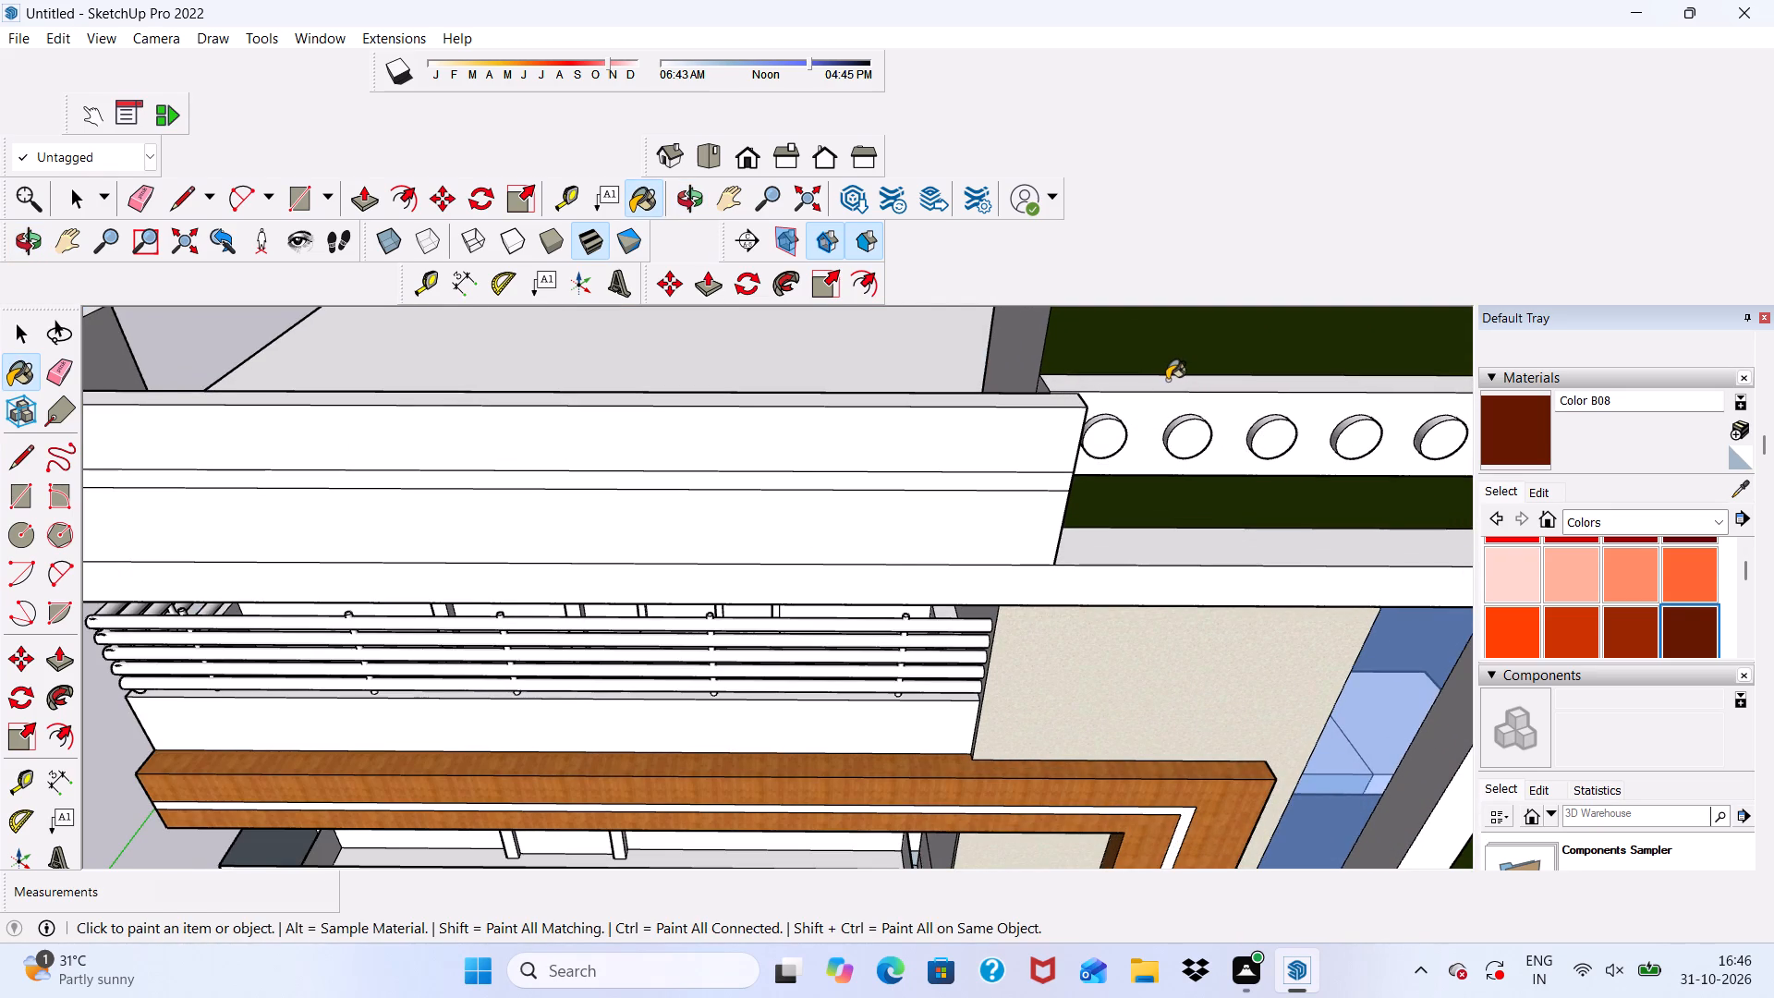
{"action": "scroll", "coordinate": [1158, 390], "scroll_direction": "down", "scroll_amount": 3}
{"action": "middle_click_drag", "start_coordinate": [1135, 425], "coordinate": [1063, 166]}
{"action": "scroll", "coordinate": [1220, 365], "scroll_direction": "up", "scroll_amount": 6}
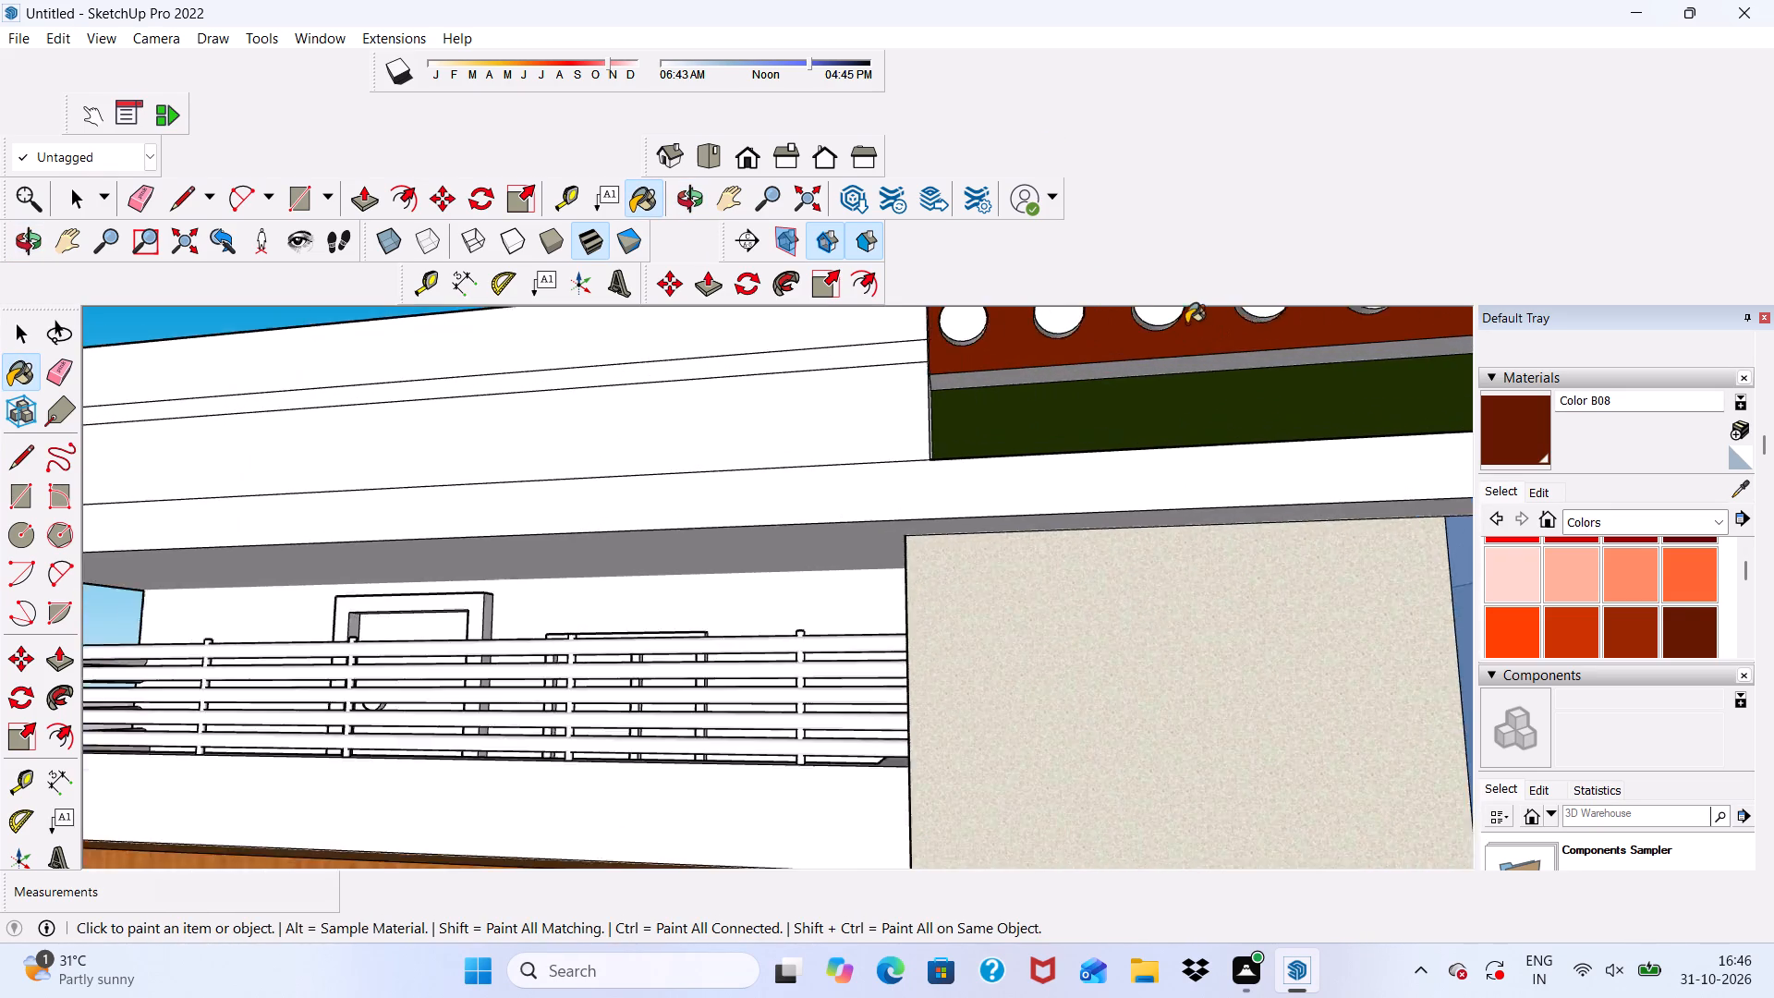
{"action": "scroll", "coordinate": [1186, 323], "scroll_direction": "up", "scroll_amount": 14}
{"action": "left_click", "coordinate": [1005, 385]}
{"action": "scroll", "coordinate": [1005, 385], "scroll_direction": "down", "scroll_amount": 5}
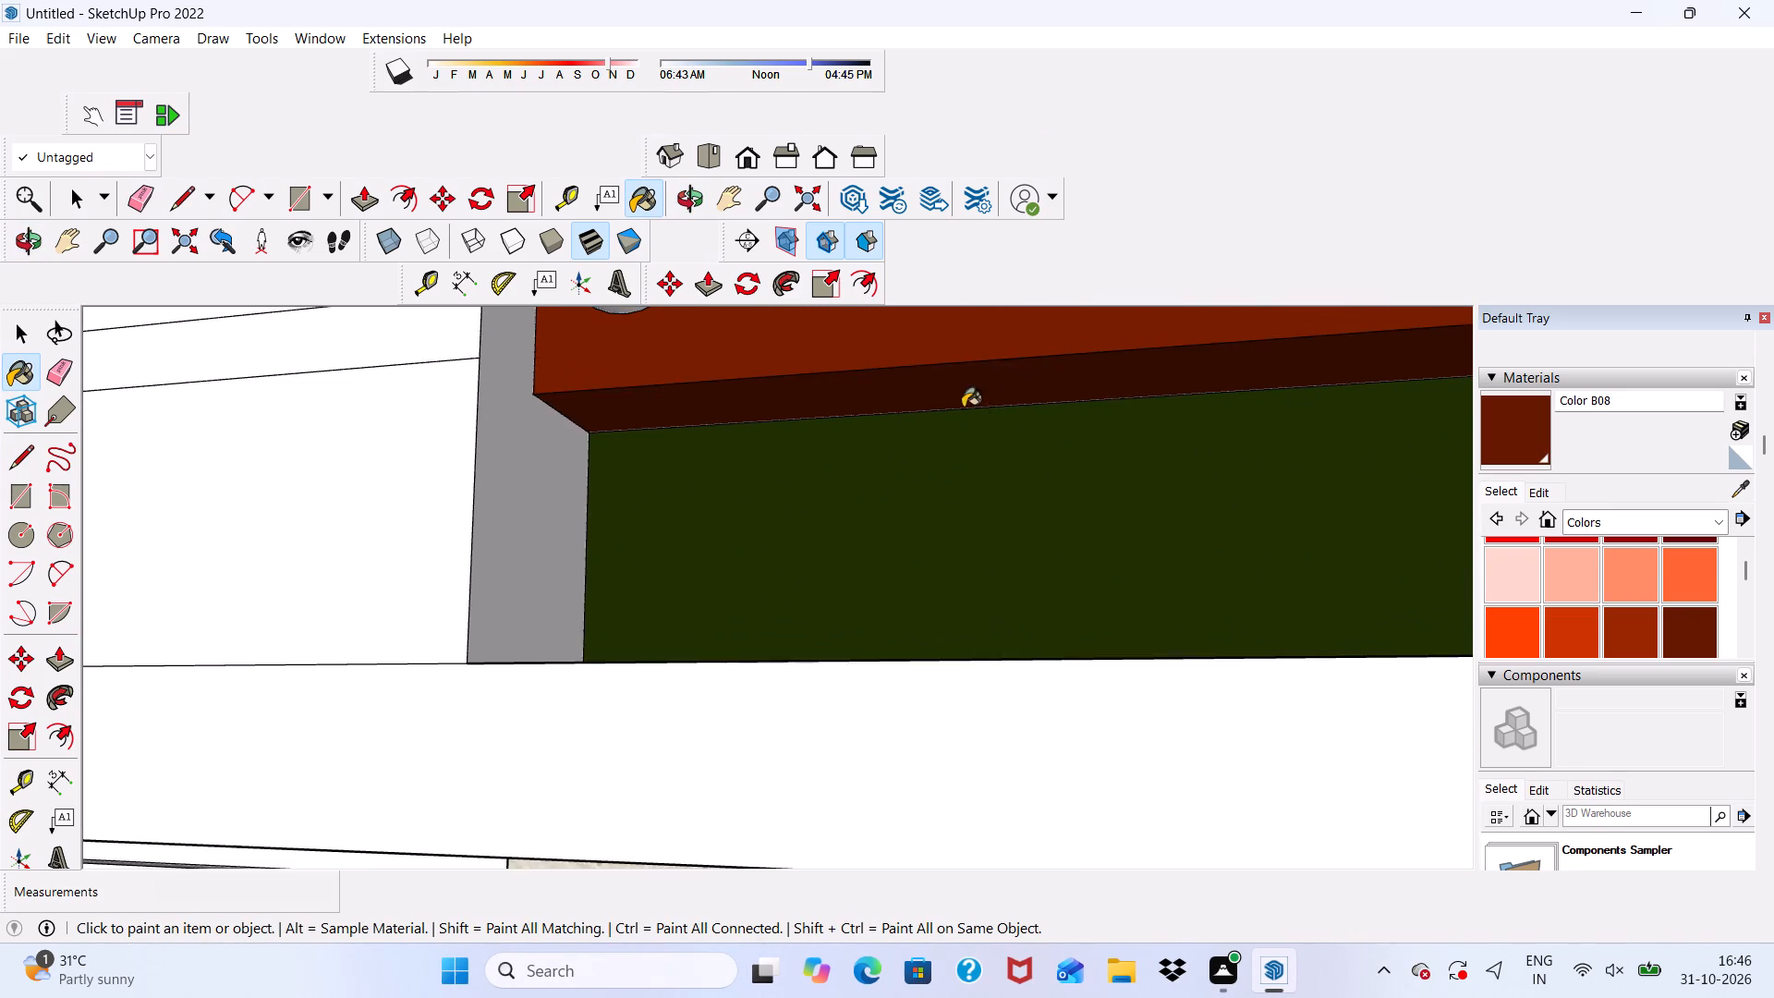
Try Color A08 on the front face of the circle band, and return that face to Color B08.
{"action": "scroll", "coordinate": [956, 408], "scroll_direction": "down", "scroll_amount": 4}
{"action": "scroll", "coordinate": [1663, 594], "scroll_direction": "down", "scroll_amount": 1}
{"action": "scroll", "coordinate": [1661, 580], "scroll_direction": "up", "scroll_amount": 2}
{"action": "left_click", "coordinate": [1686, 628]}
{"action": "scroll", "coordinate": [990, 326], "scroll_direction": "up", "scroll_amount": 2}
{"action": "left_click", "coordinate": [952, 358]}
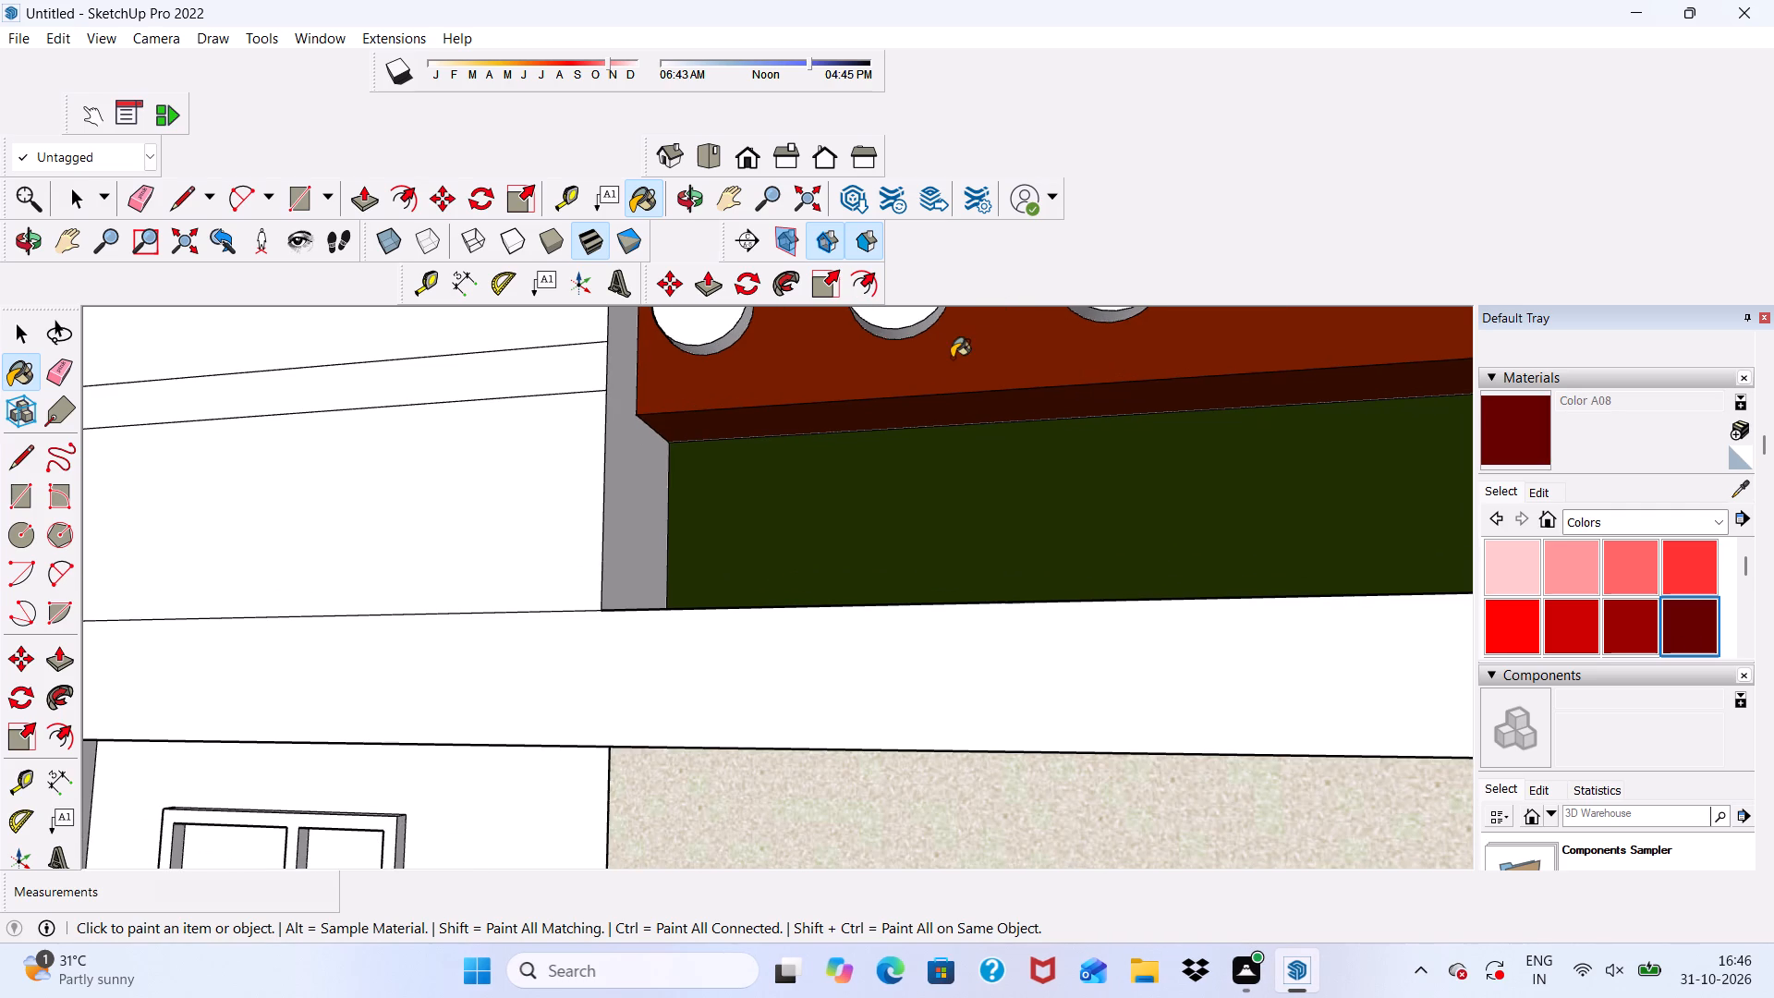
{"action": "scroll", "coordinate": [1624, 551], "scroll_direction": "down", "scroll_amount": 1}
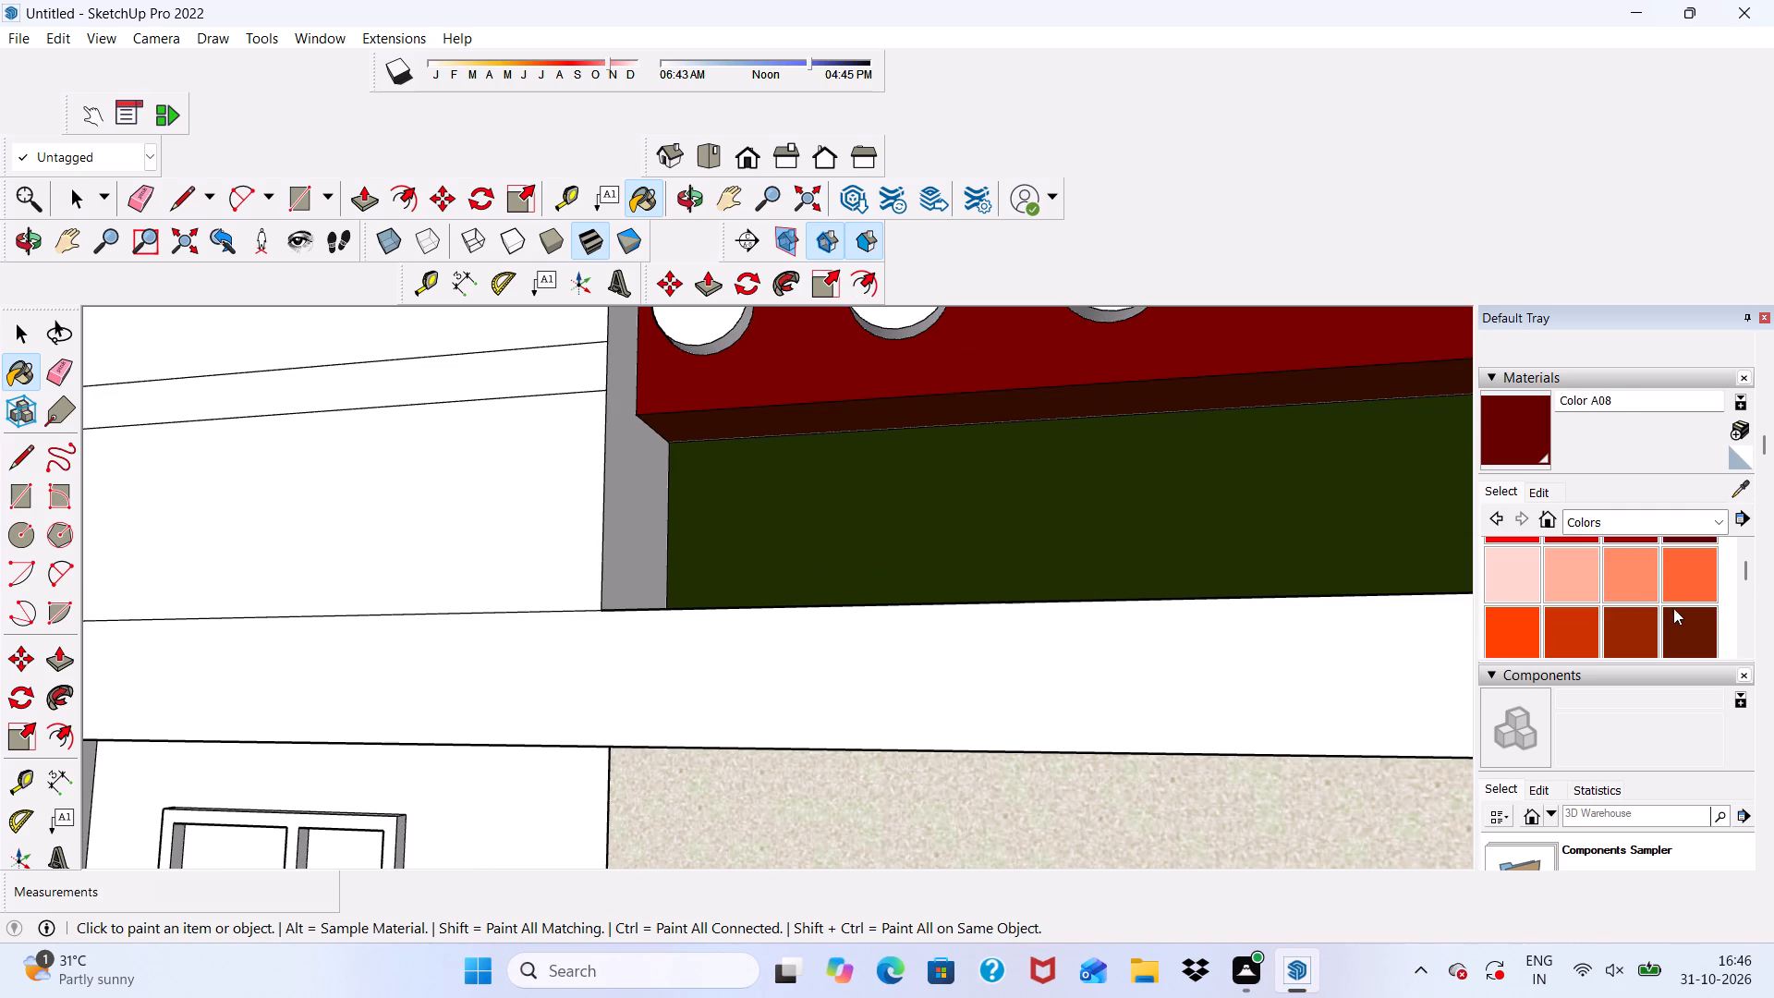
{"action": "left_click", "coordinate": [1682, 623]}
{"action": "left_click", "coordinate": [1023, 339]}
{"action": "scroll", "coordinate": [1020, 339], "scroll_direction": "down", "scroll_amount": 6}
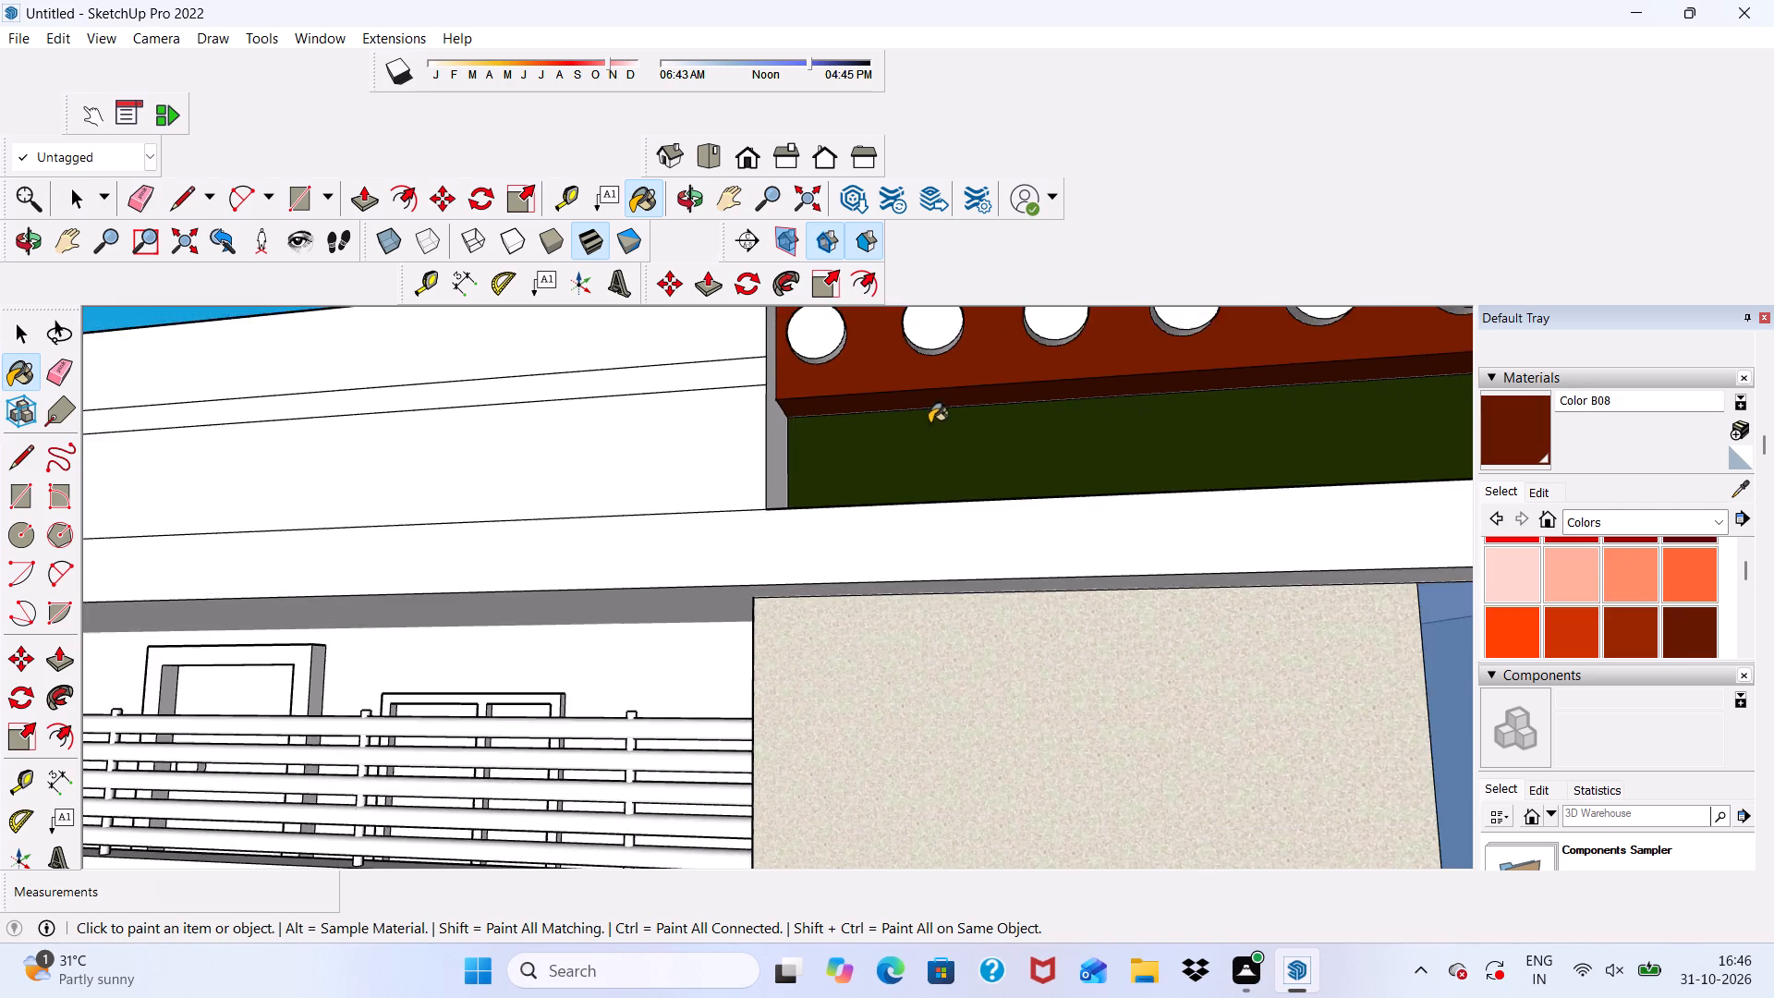
Paint both end faces of the band around the row of circles with Color B08.
{"action": "scroll", "coordinate": [930, 423], "scroll_direction": "down", "scroll_amount": 7}
{"action": "middle_click_drag", "start_coordinate": [1074, 412], "coordinate": [914, 712]}
{"action": "scroll", "coordinate": [736, 474], "scroll_direction": "up", "scroll_amount": 5}
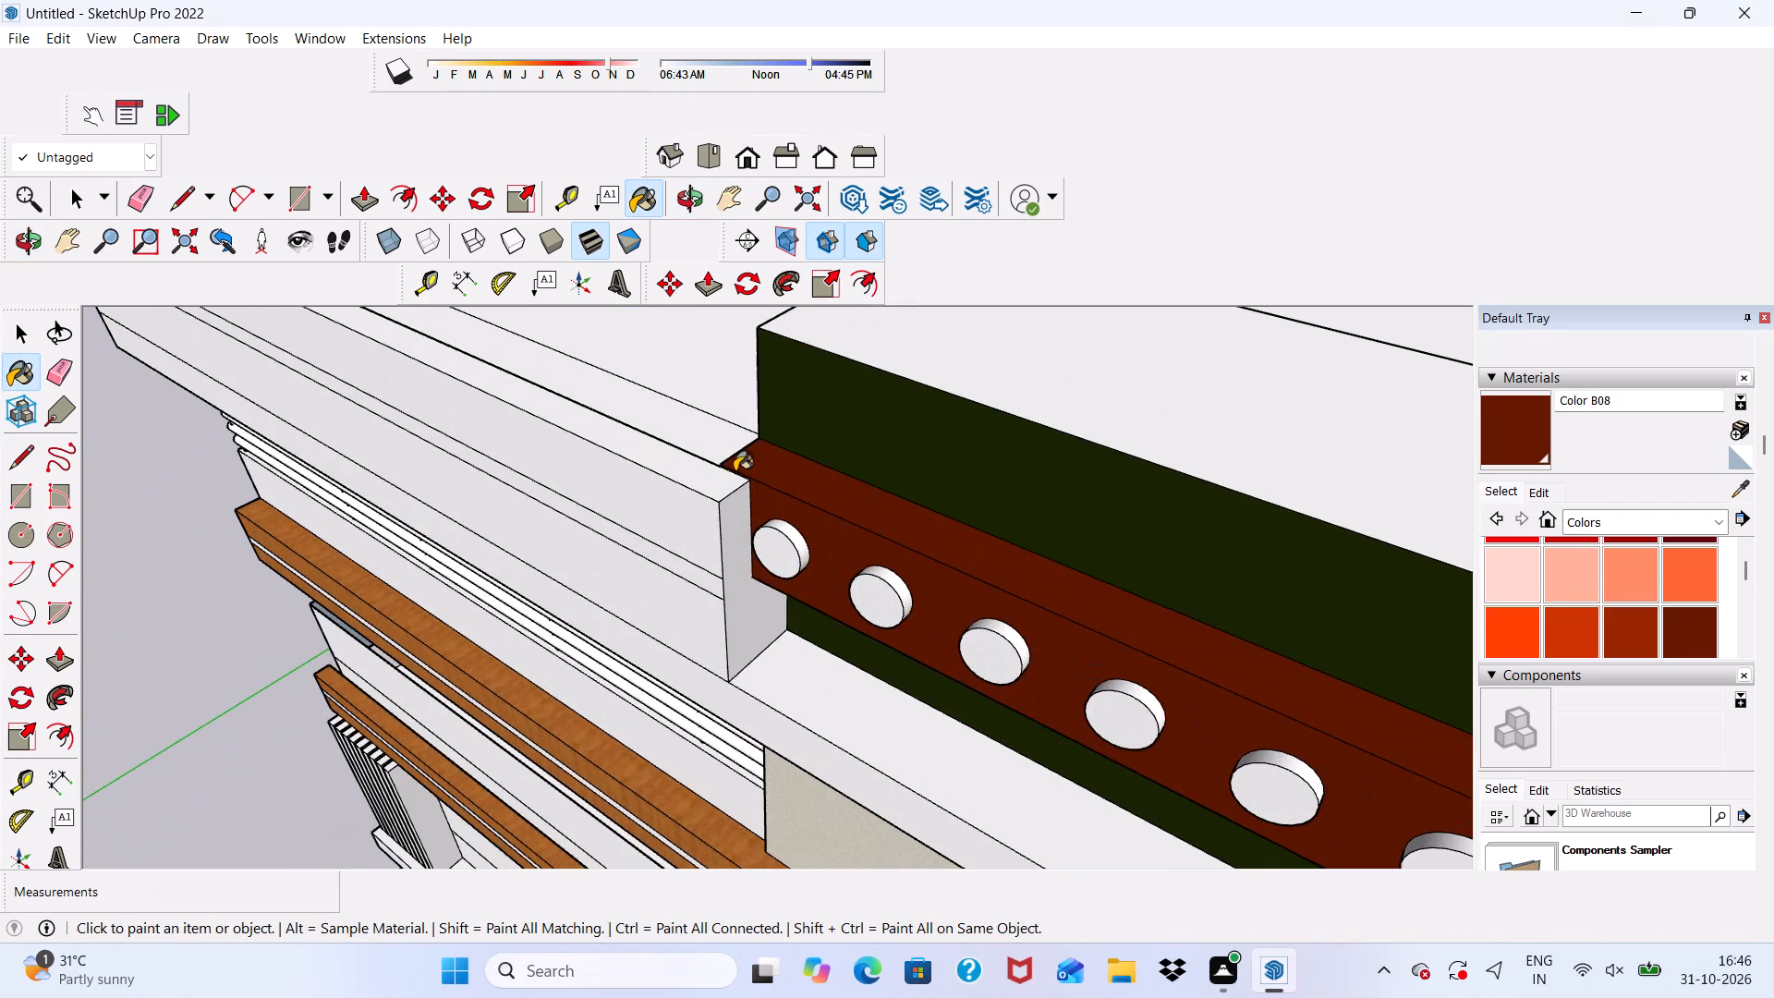
{"action": "middle_click_drag", "start_coordinate": [735, 469], "coordinate": [1106, 521]}
{"action": "scroll", "coordinate": [741, 431], "scroll_direction": "up", "scroll_amount": 3}
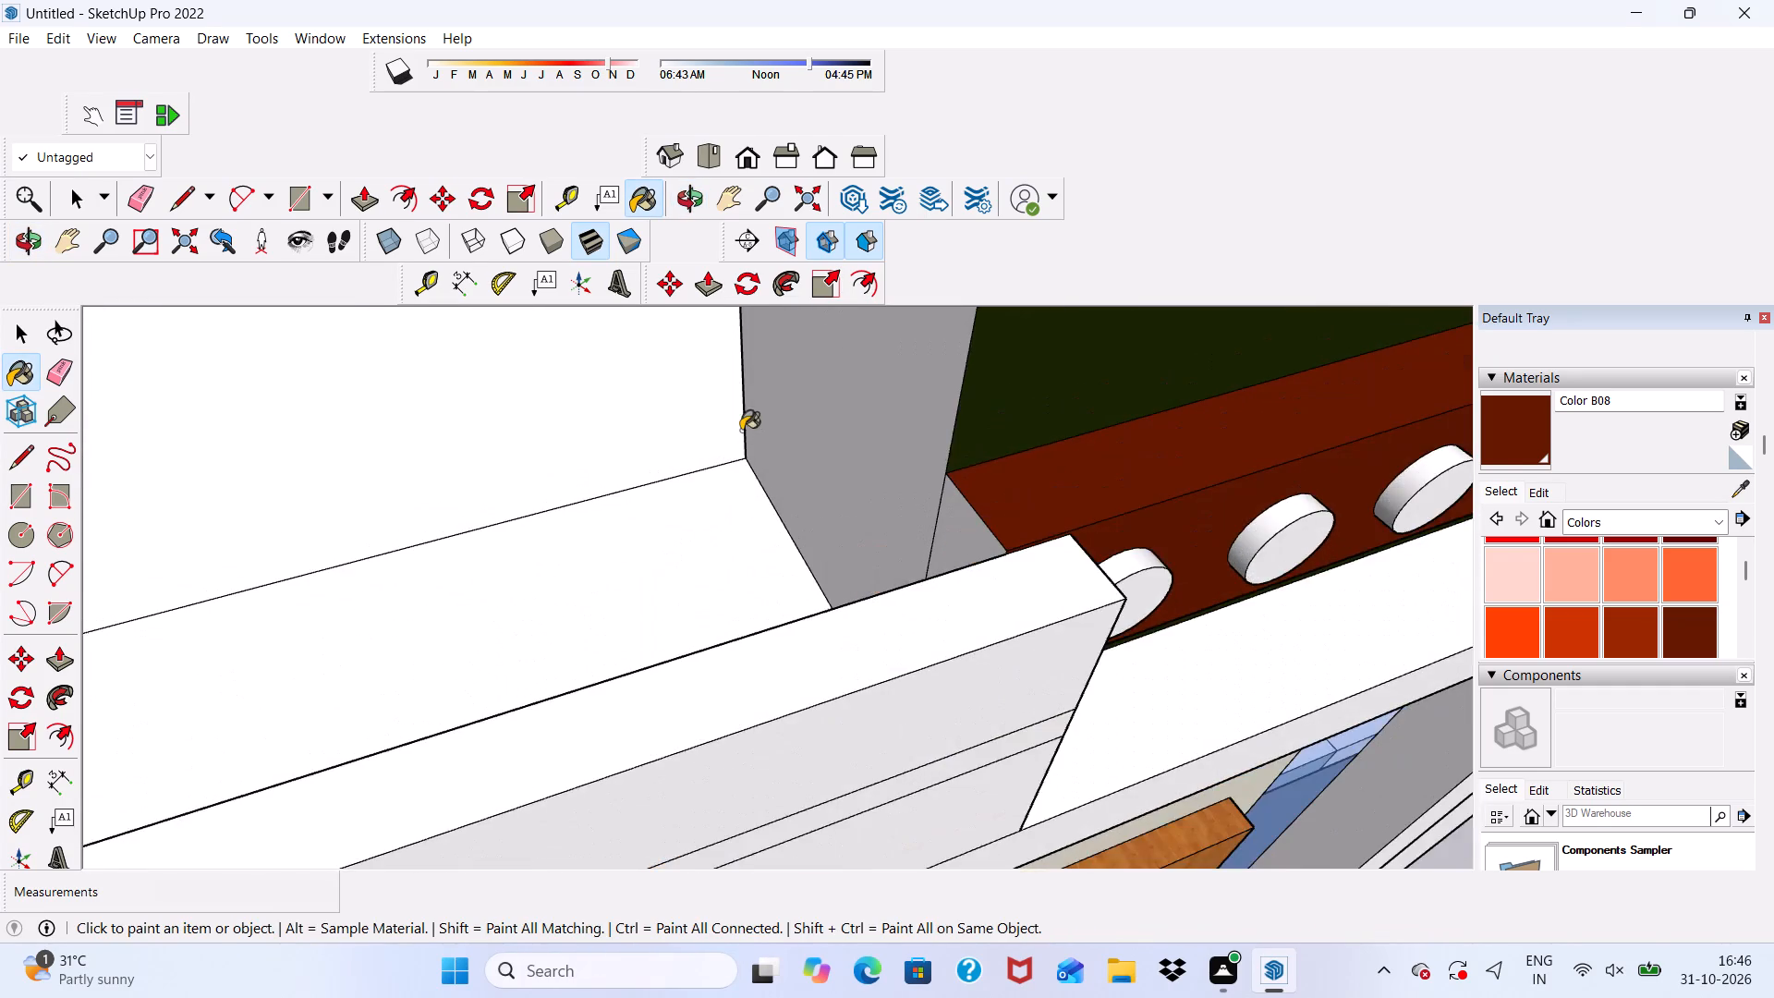
{"action": "scroll", "coordinate": [741, 431], "scroll_direction": "up", "scroll_amount": 4}
{"action": "left_click", "coordinate": [989, 521]}
{"action": "scroll", "coordinate": [756, 426], "scroll_direction": "down", "scroll_amount": 6}
{"action": "scroll", "coordinate": [486, 402], "scroll_direction": "down", "scroll_amount": 8}
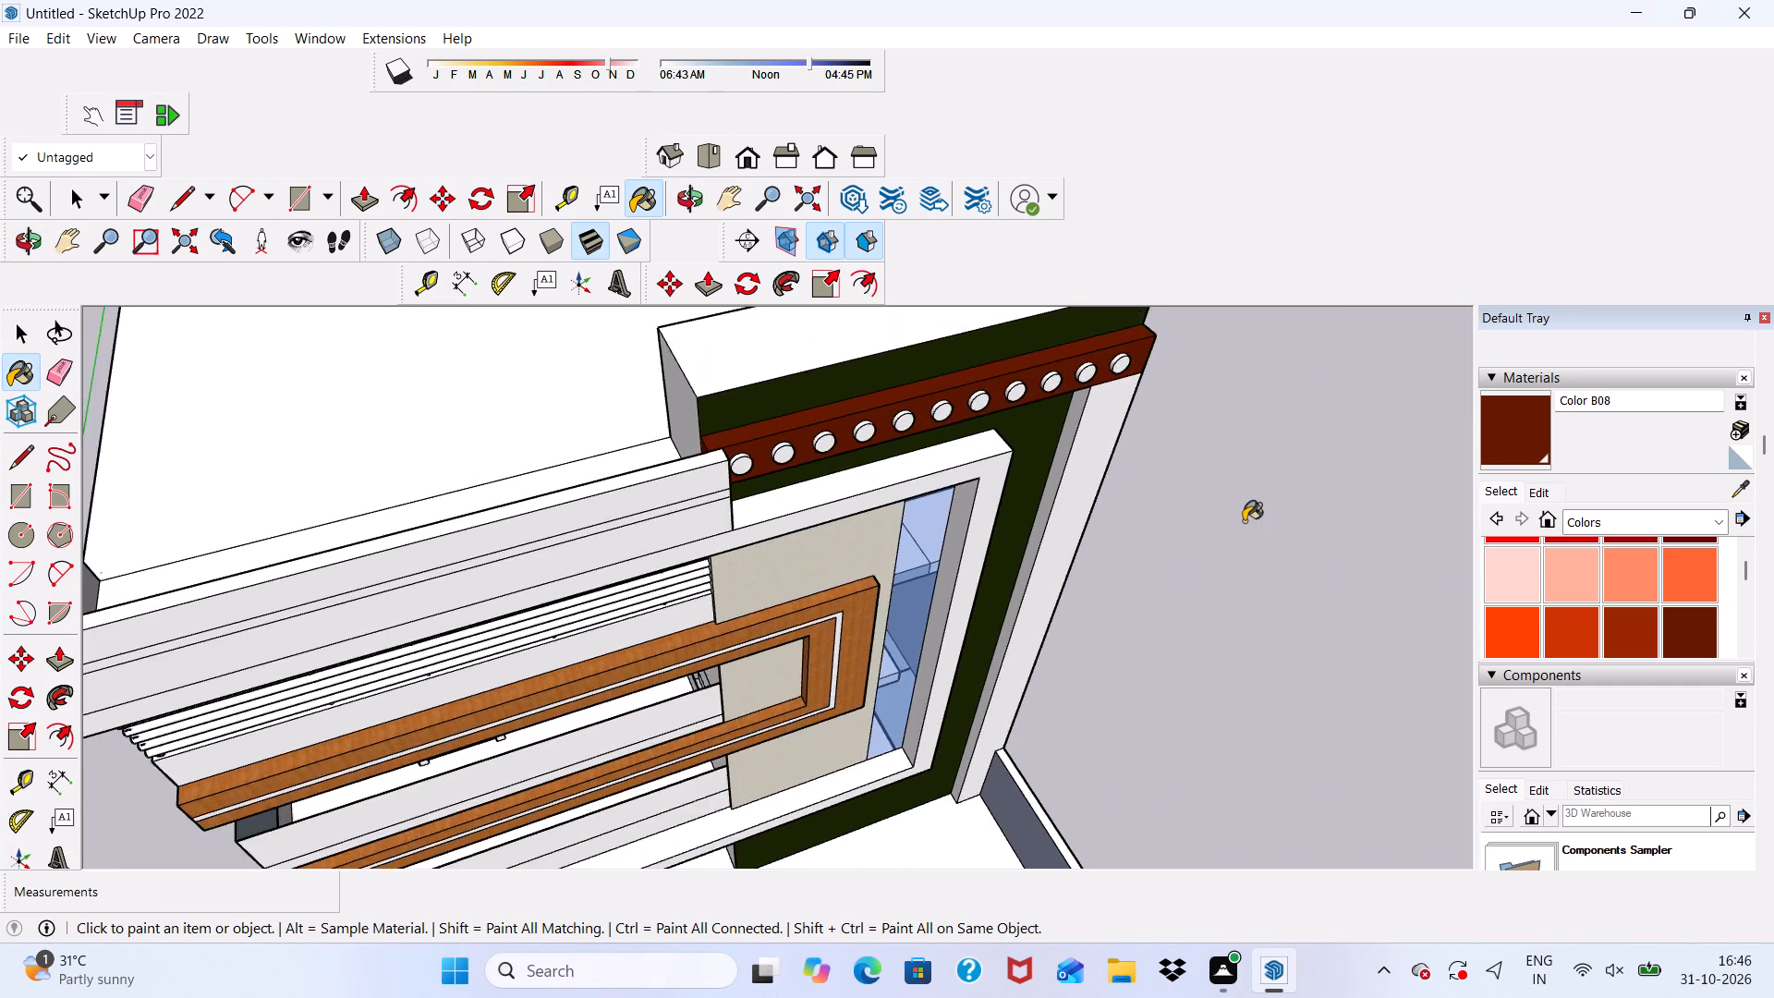
{"action": "scroll", "coordinate": [1248, 500], "scroll_direction": "up", "scroll_amount": 5}
{"action": "scroll", "coordinate": [1039, 437], "scroll_direction": "down", "scroll_amount": 4}
{"action": "middle_click_drag", "start_coordinate": [984, 452], "coordinate": [919, 96]}
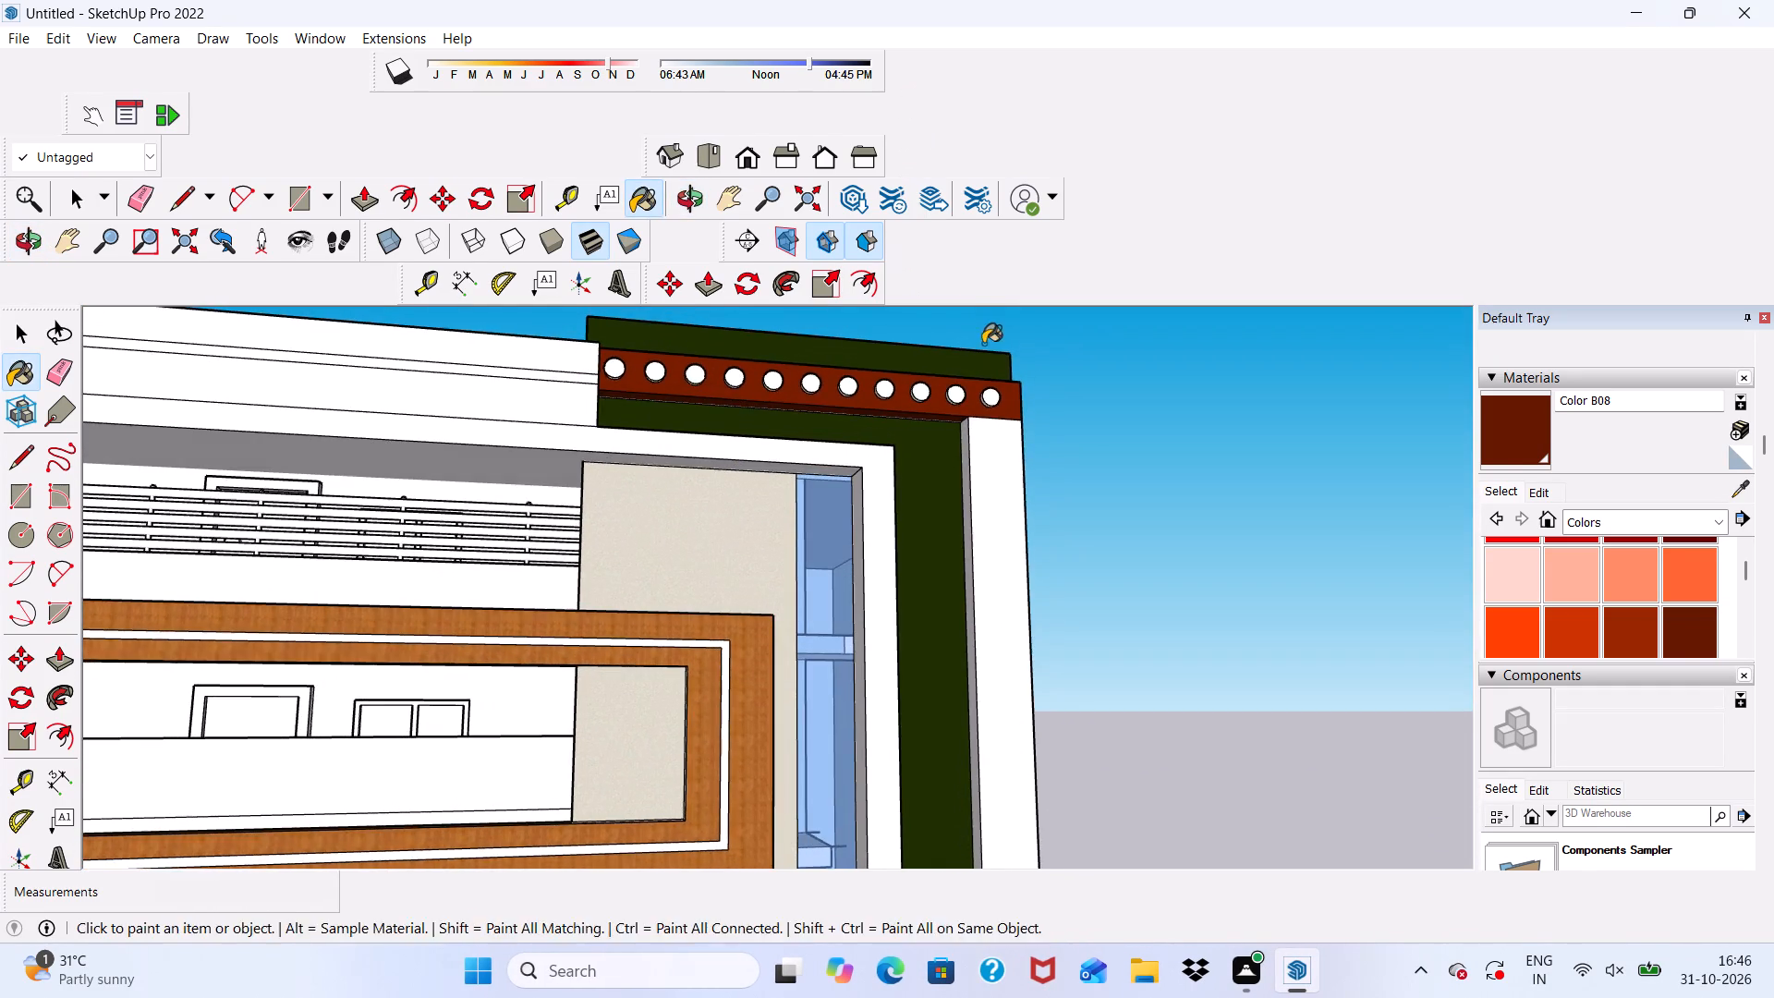
{"action": "middle_click_drag", "start_coordinate": [983, 344], "coordinate": [614, 491]}
{"action": "scroll", "coordinate": [961, 491], "scroll_direction": "up", "scroll_amount": 4}
{"action": "left_click", "coordinate": [1039, 347]}
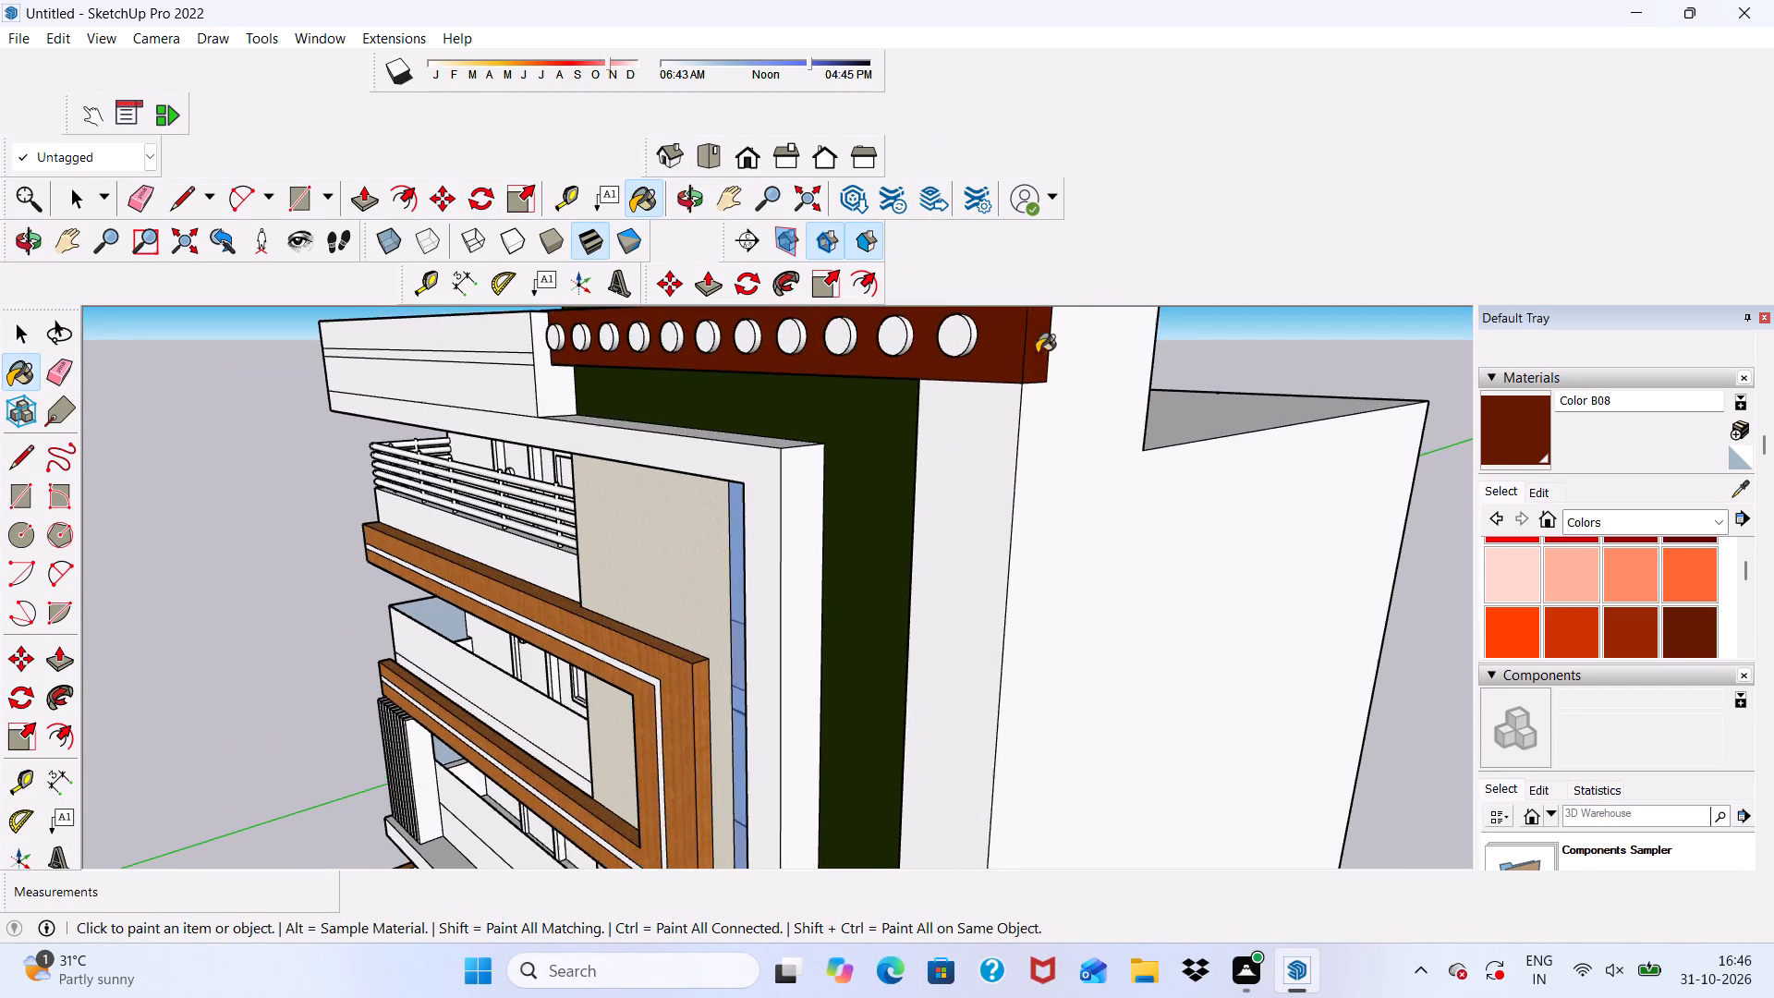
Examine the painted circle band and the whole front facade from several angles.
{"action": "scroll", "coordinate": [1029, 456], "scroll_direction": "down", "scroll_amount": 4}
{"action": "middle_click_drag", "start_coordinate": [1059, 523], "coordinate": [1128, 474]}
{"action": "scroll", "coordinate": [1053, 483], "scroll_direction": "down", "scroll_amount": 3}
{"action": "middle_click_drag", "start_coordinate": [939, 528], "coordinate": [948, 528]}
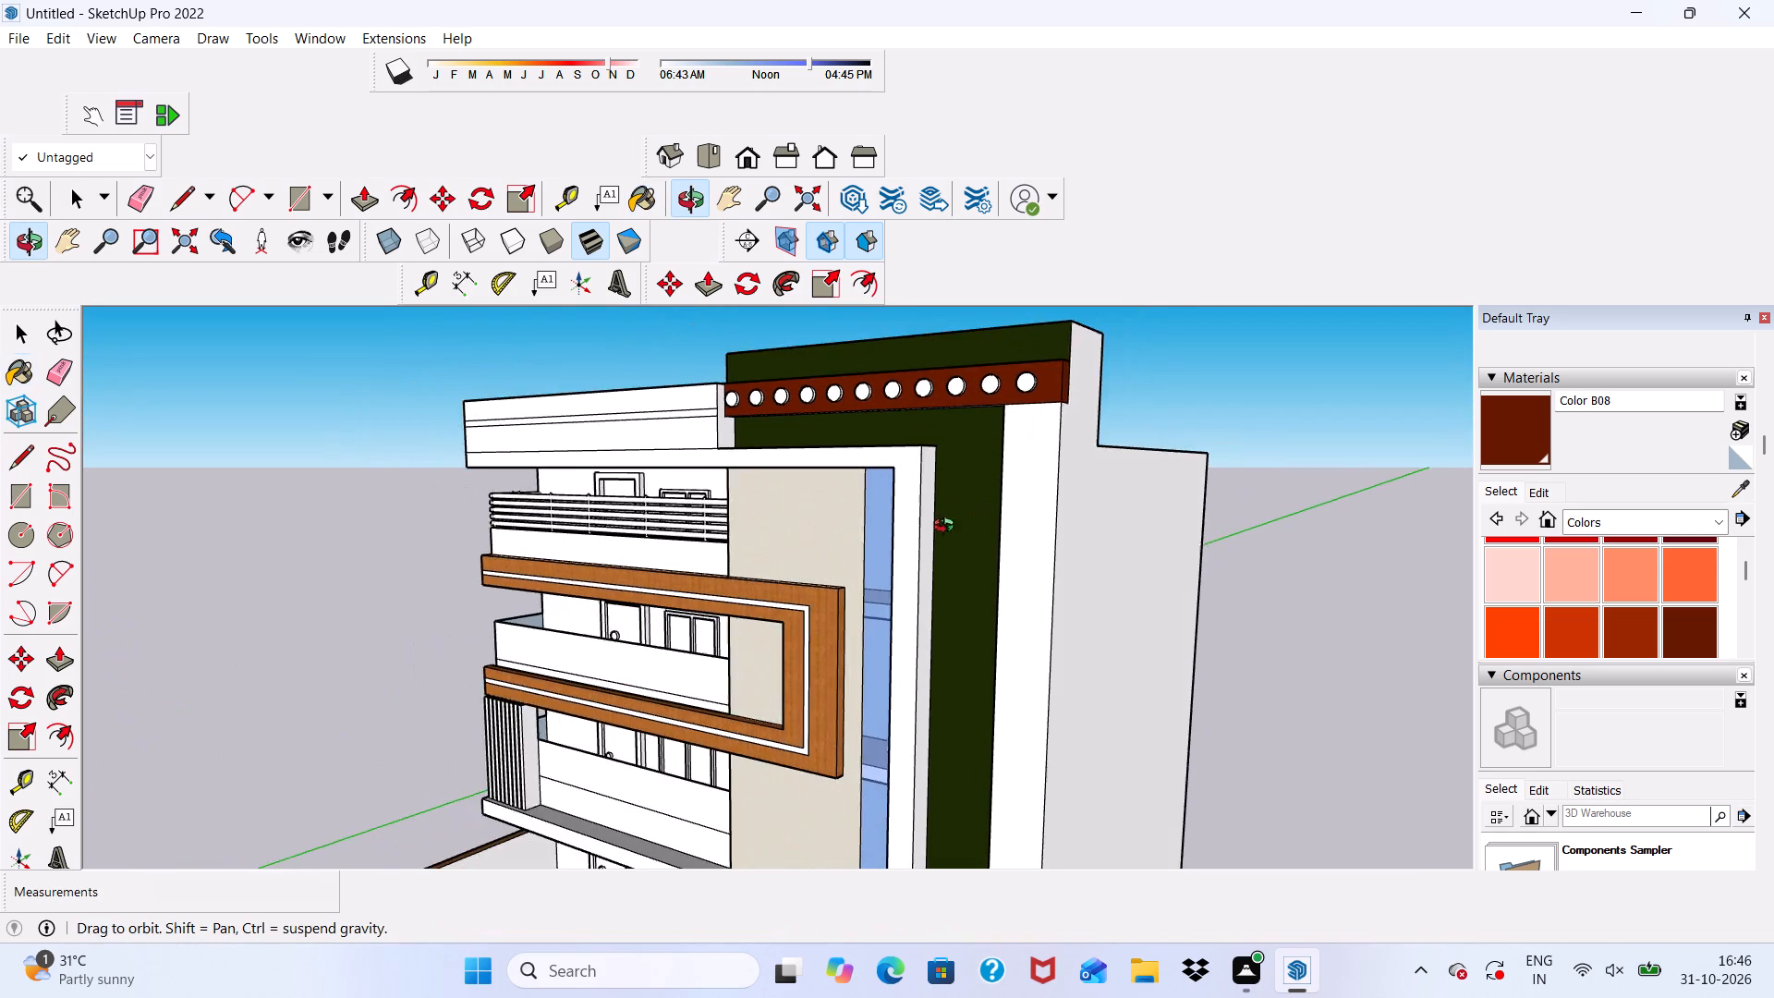
{"action": "middle_click_drag", "start_coordinate": [948, 528], "coordinate": [1129, 514]}
{"action": "key", "text": "space"}
{"action": "scroll", "coordinate": [870, 477], "scroll_direction": "up", "scroll_amount": 2}
{"action": "scroll", "coordinate": [870, 430], "scroll_direction": "down", "scroll_amount": 5}
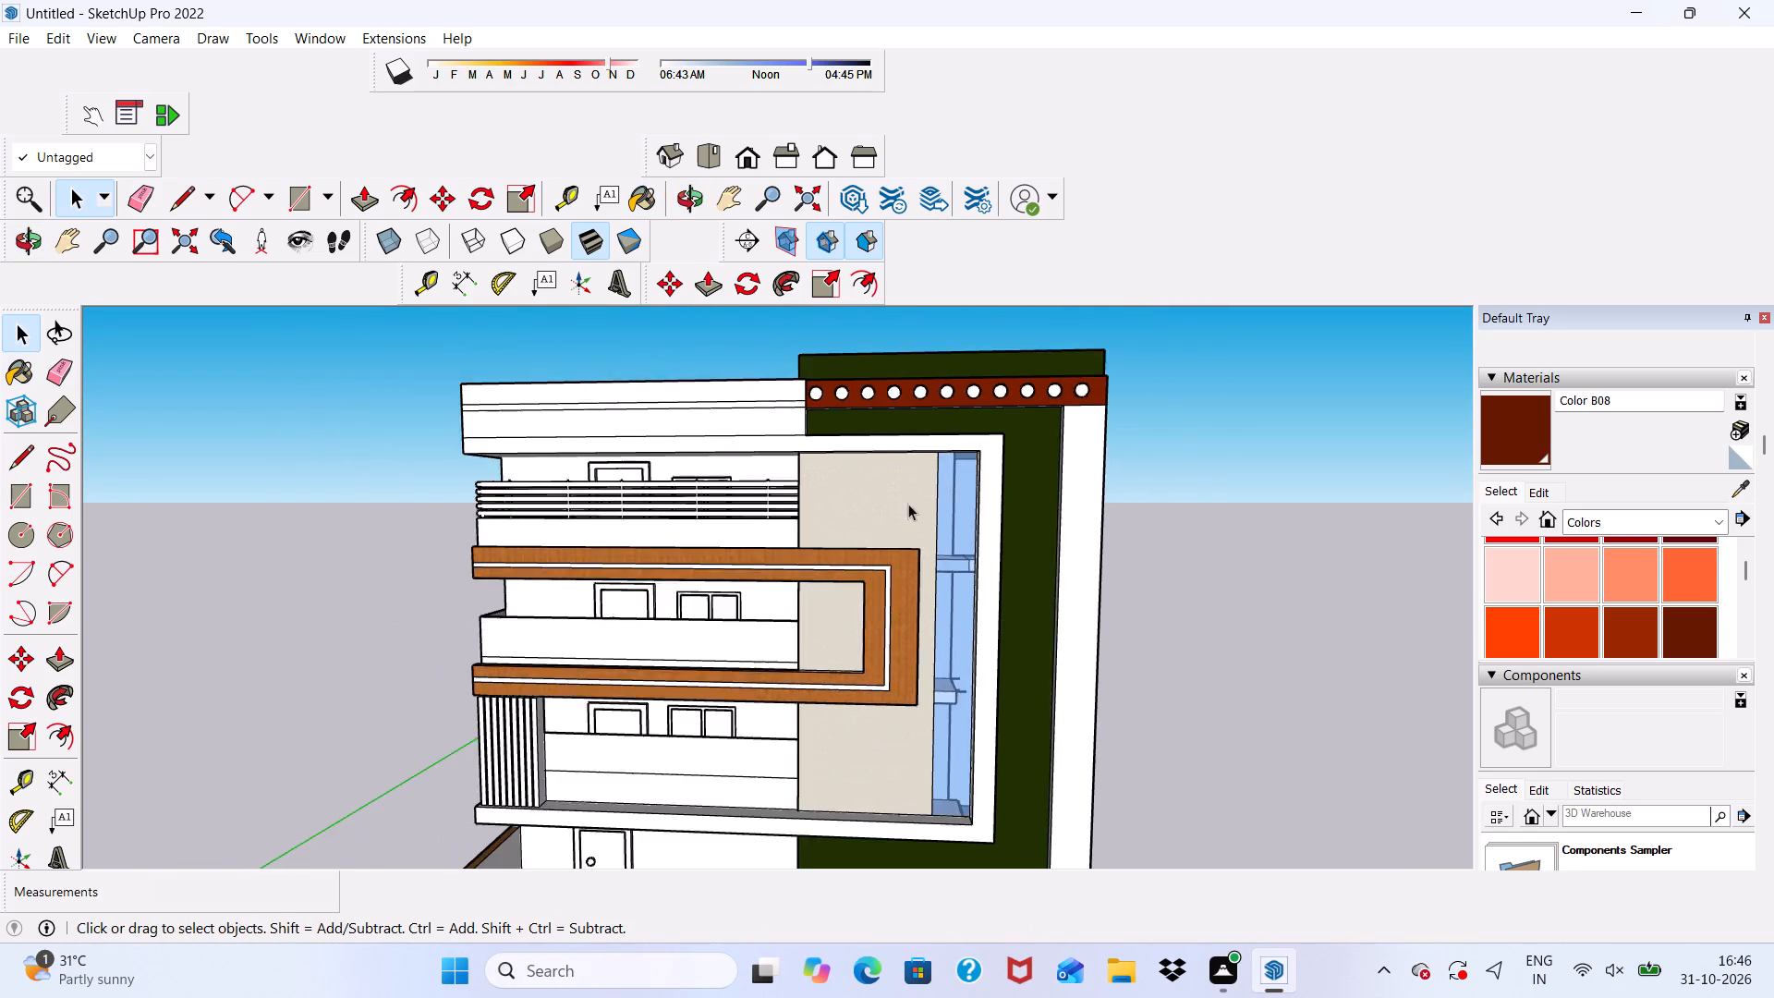
{"action": "middle_click_drag", "start_coordinate": [908, 505], "coordinate": [1299, 473]}
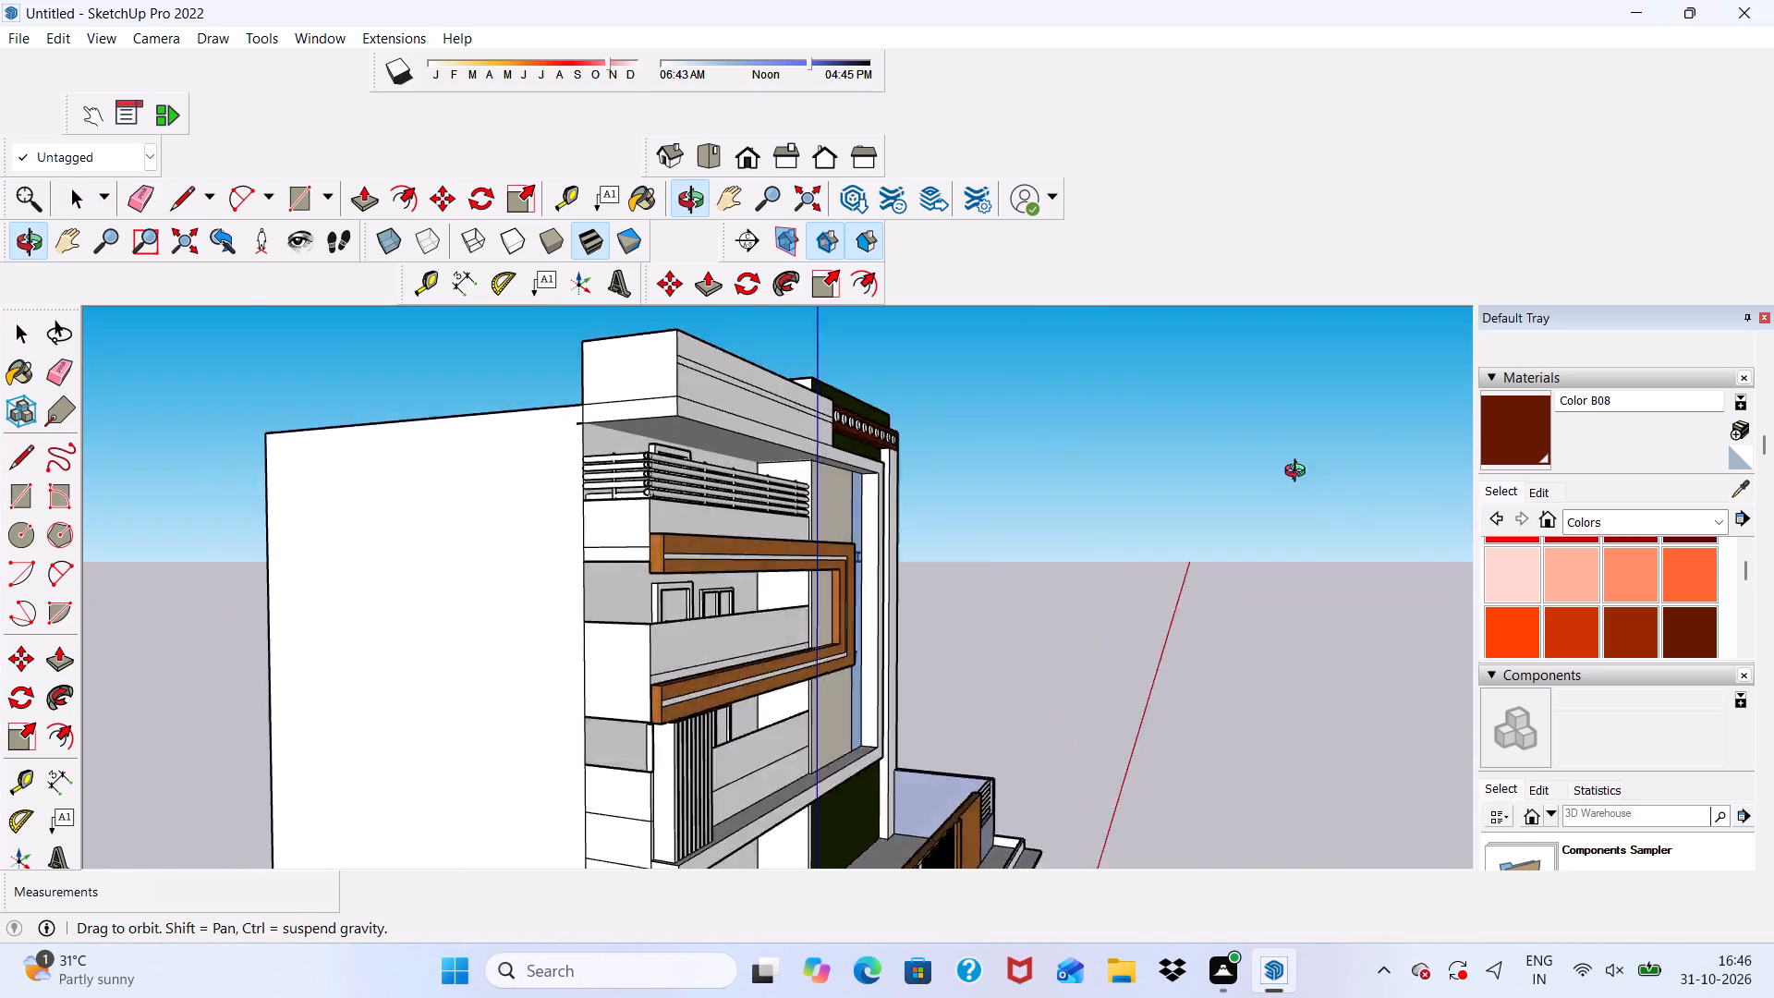
{"action": "middle_click_drag", "start_coordinate": [1299, 473], "coordinate": [952, 437]}
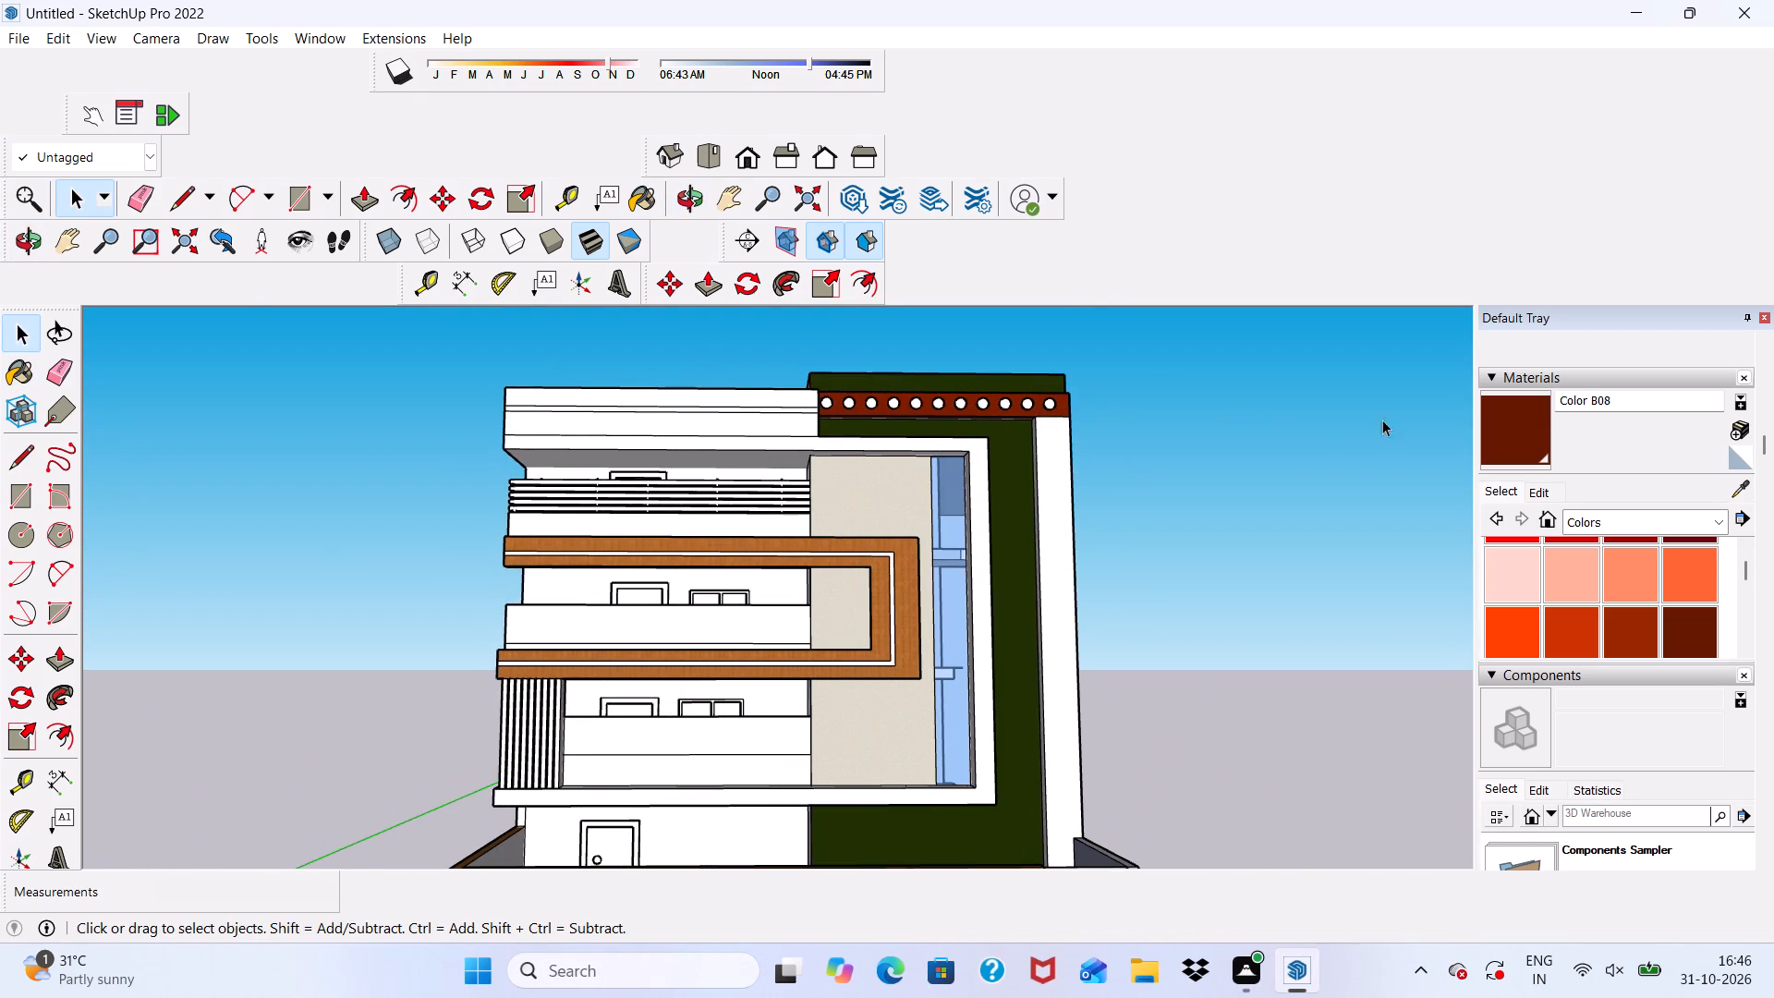
Draw a rectangle about 6 3/8" by 6' 1" on the white parapet's front, starting at the end edge farthest from the circle band.
{"action": "left_click", "coordinate": [300, 194]}
{"action": "scroll", "coordinate": [419, 374], "scroll_direction": "up", "scroll_amount": 4}
{"action": "scroll", "coordinate": [522, 407], "scroll_direction": "down", "scroll_amount": 1}
{"action": "scroll", "coordinate": [557, 422], "scroll_direction": "up", "scroll_amount": 4}
{"action": "middle_click_drag", "start_coordinate": [545, 395], "coordinate": [555, 427]}
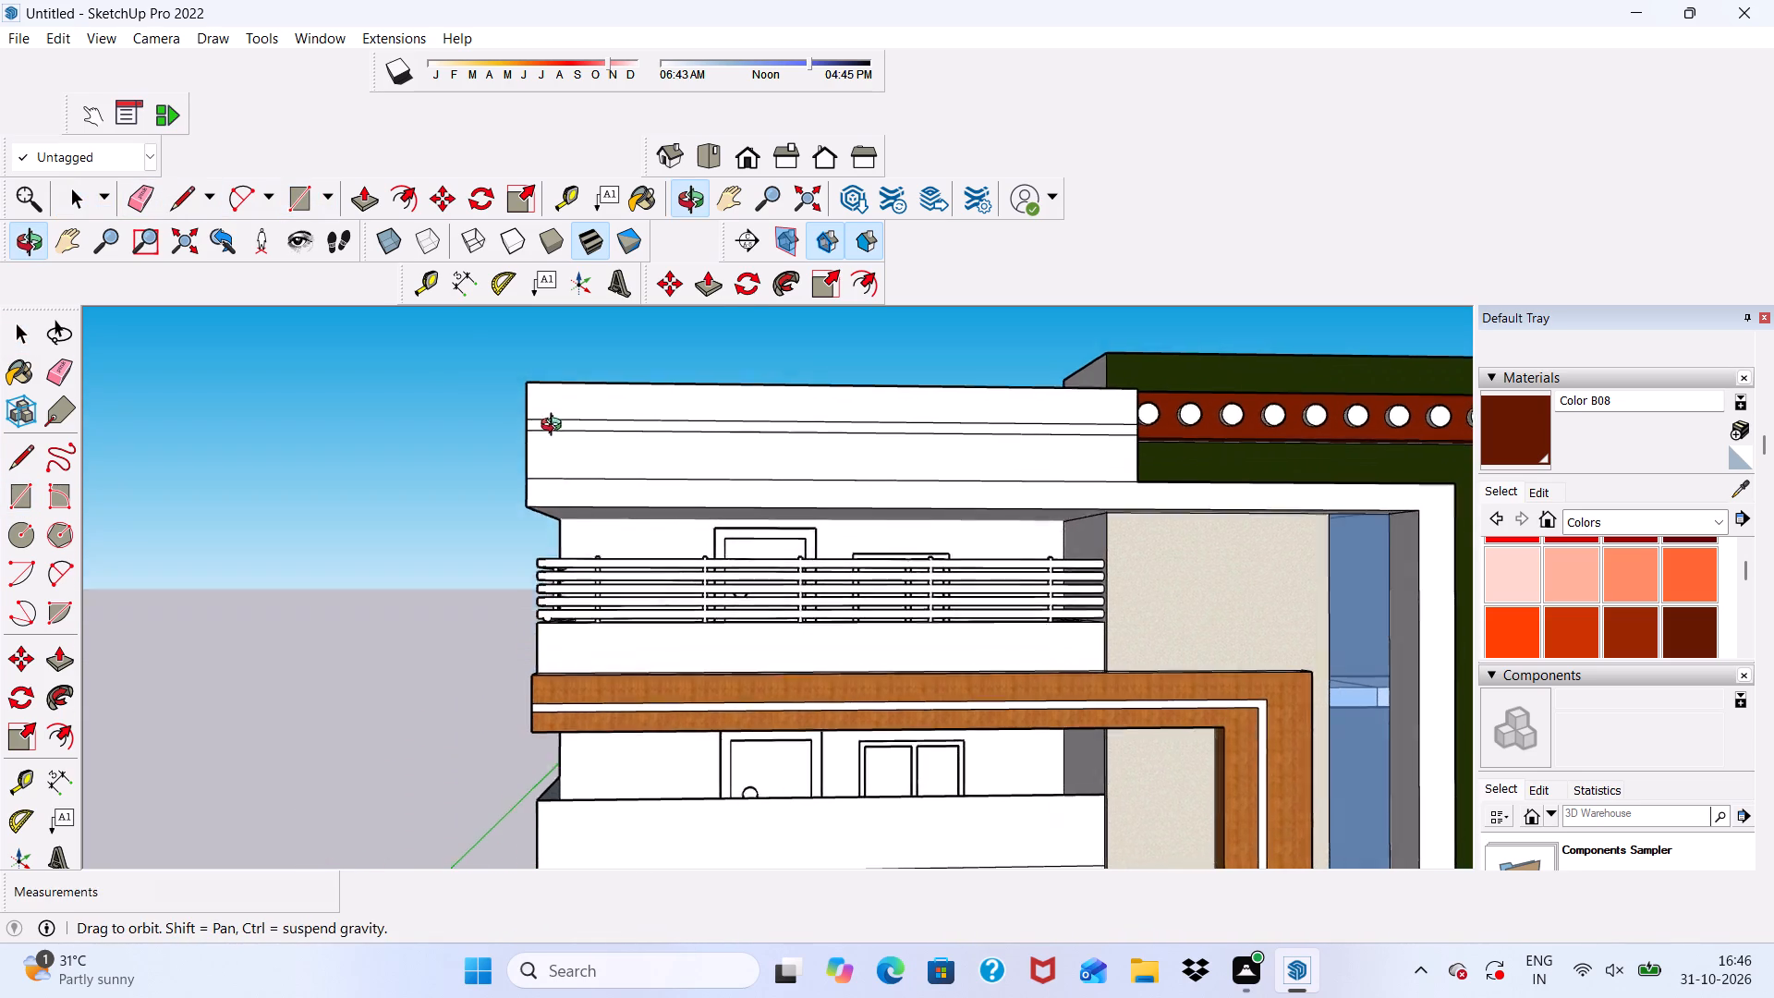
{"action": "middle_click_drag", "start_coordinate": [555, 427], "coordinate": [556, 432]}
{"action": "scroll", "coordinate": [555, 428], "scroll_direction": "up", "scroll_amount": 9}
{"action": "left_click", "coordinate": [500, 382]}
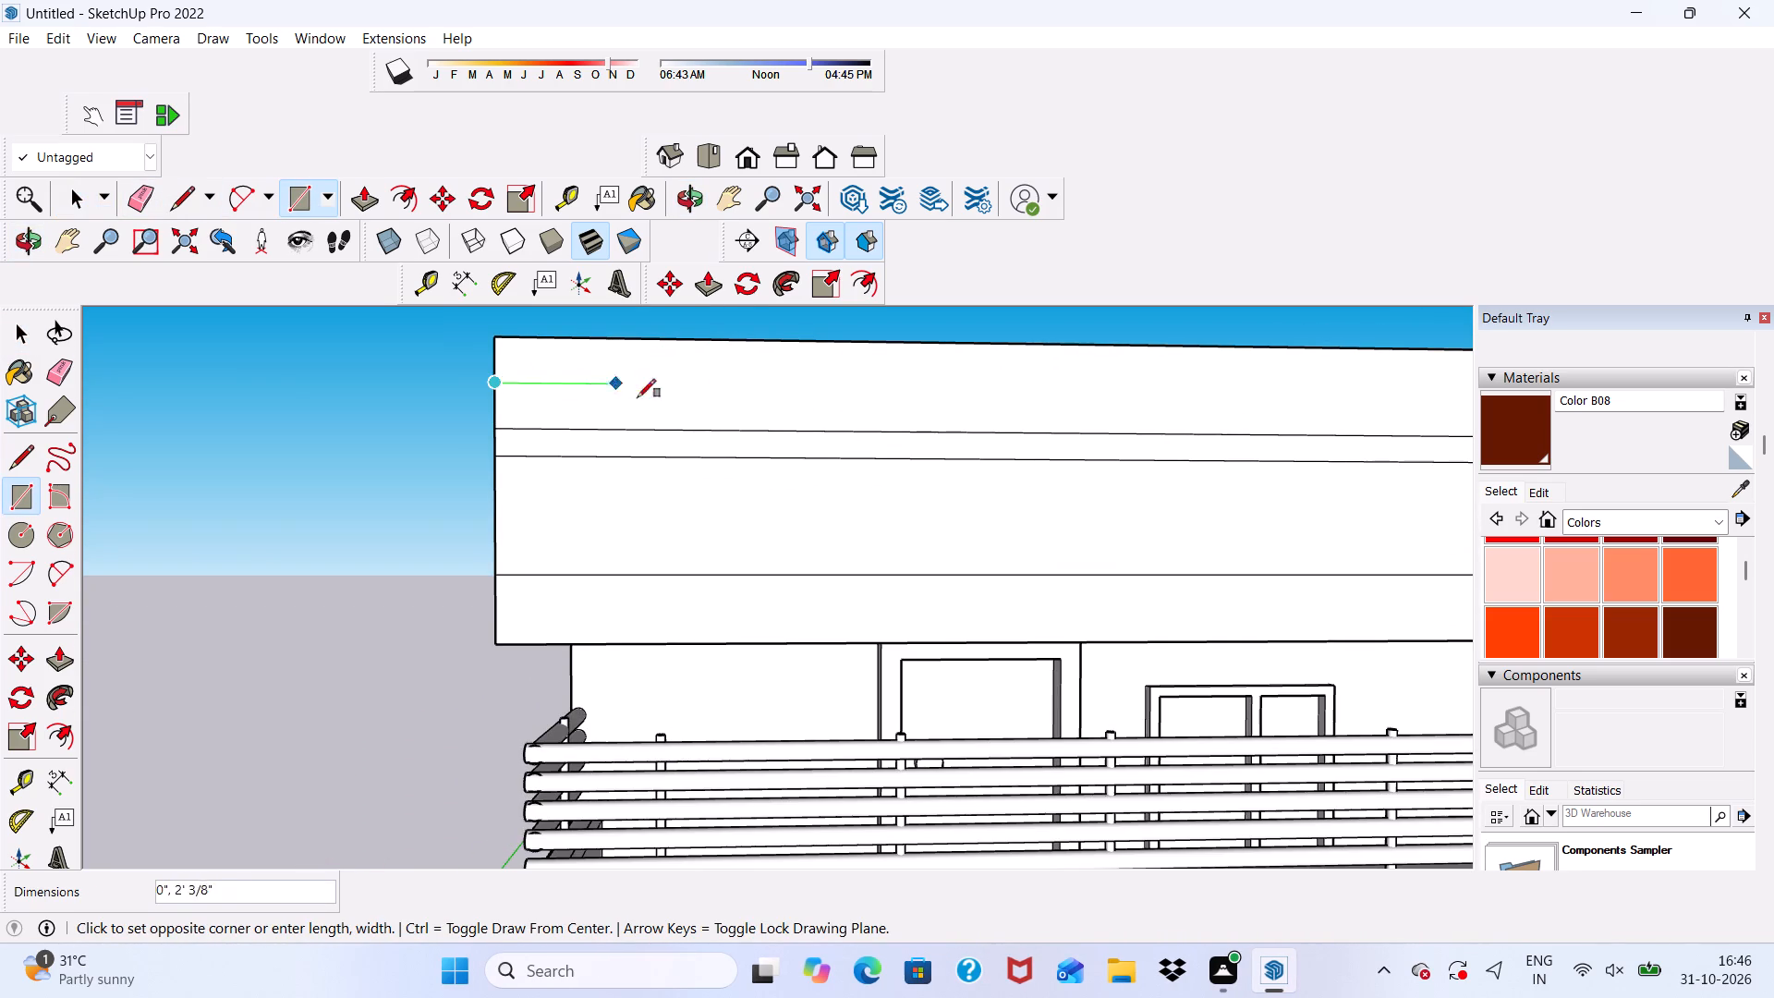
{"action": "scroll", "coordinate": [687, 397], "scroll_direction": "up", "scroll_amount": 8}
{"action": "scroll", "coordinate": [949, 403], "scroll_direction": "up", "scroll_amount": 2}
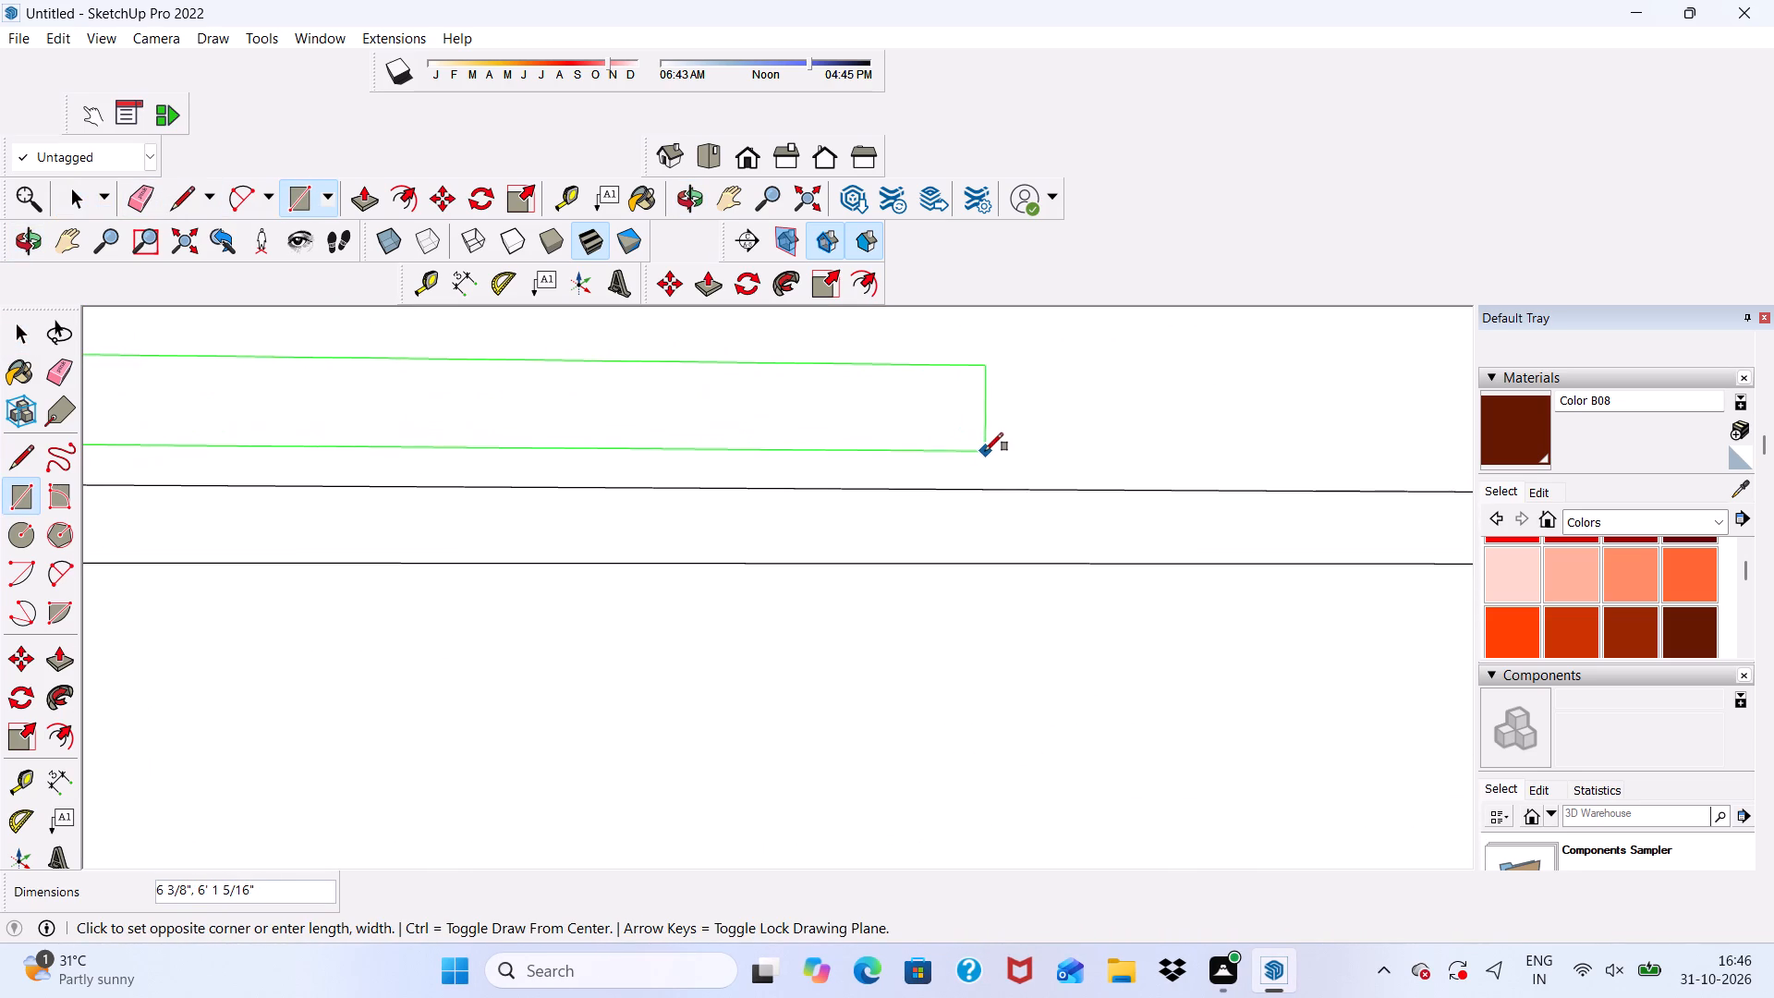
{"action": "left_click", "coordinate": [985, 451]}
{"action": "key", "text": "space"}
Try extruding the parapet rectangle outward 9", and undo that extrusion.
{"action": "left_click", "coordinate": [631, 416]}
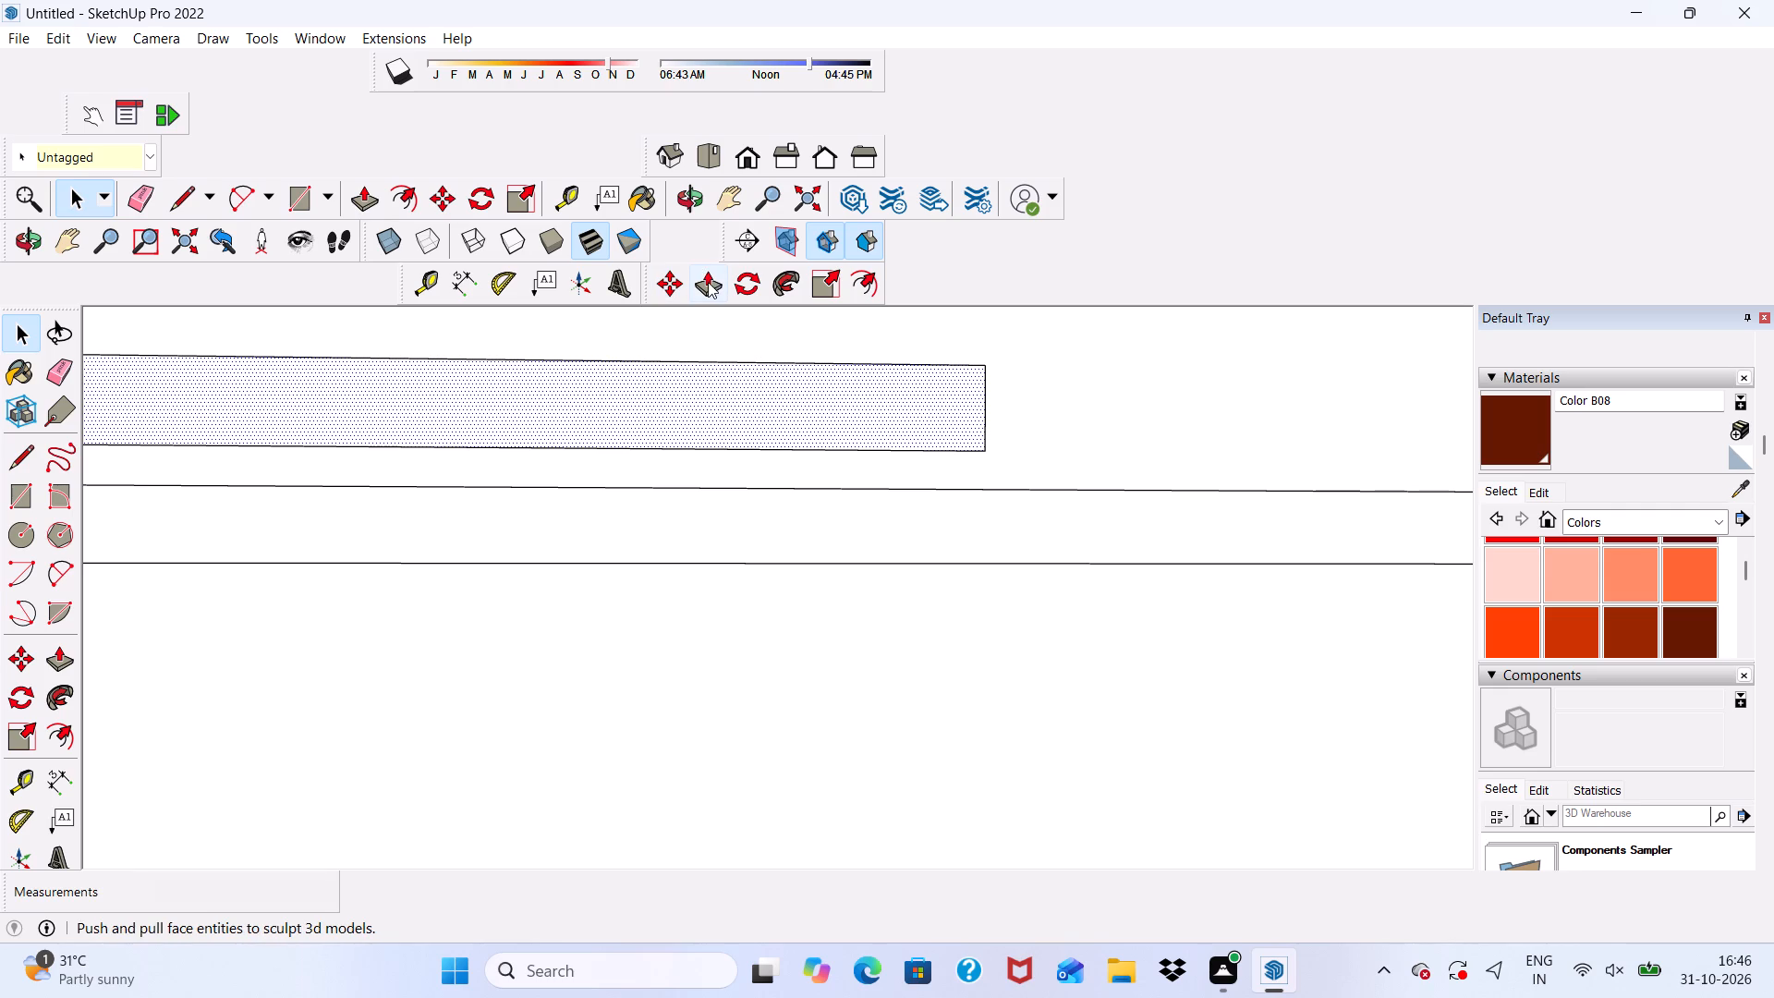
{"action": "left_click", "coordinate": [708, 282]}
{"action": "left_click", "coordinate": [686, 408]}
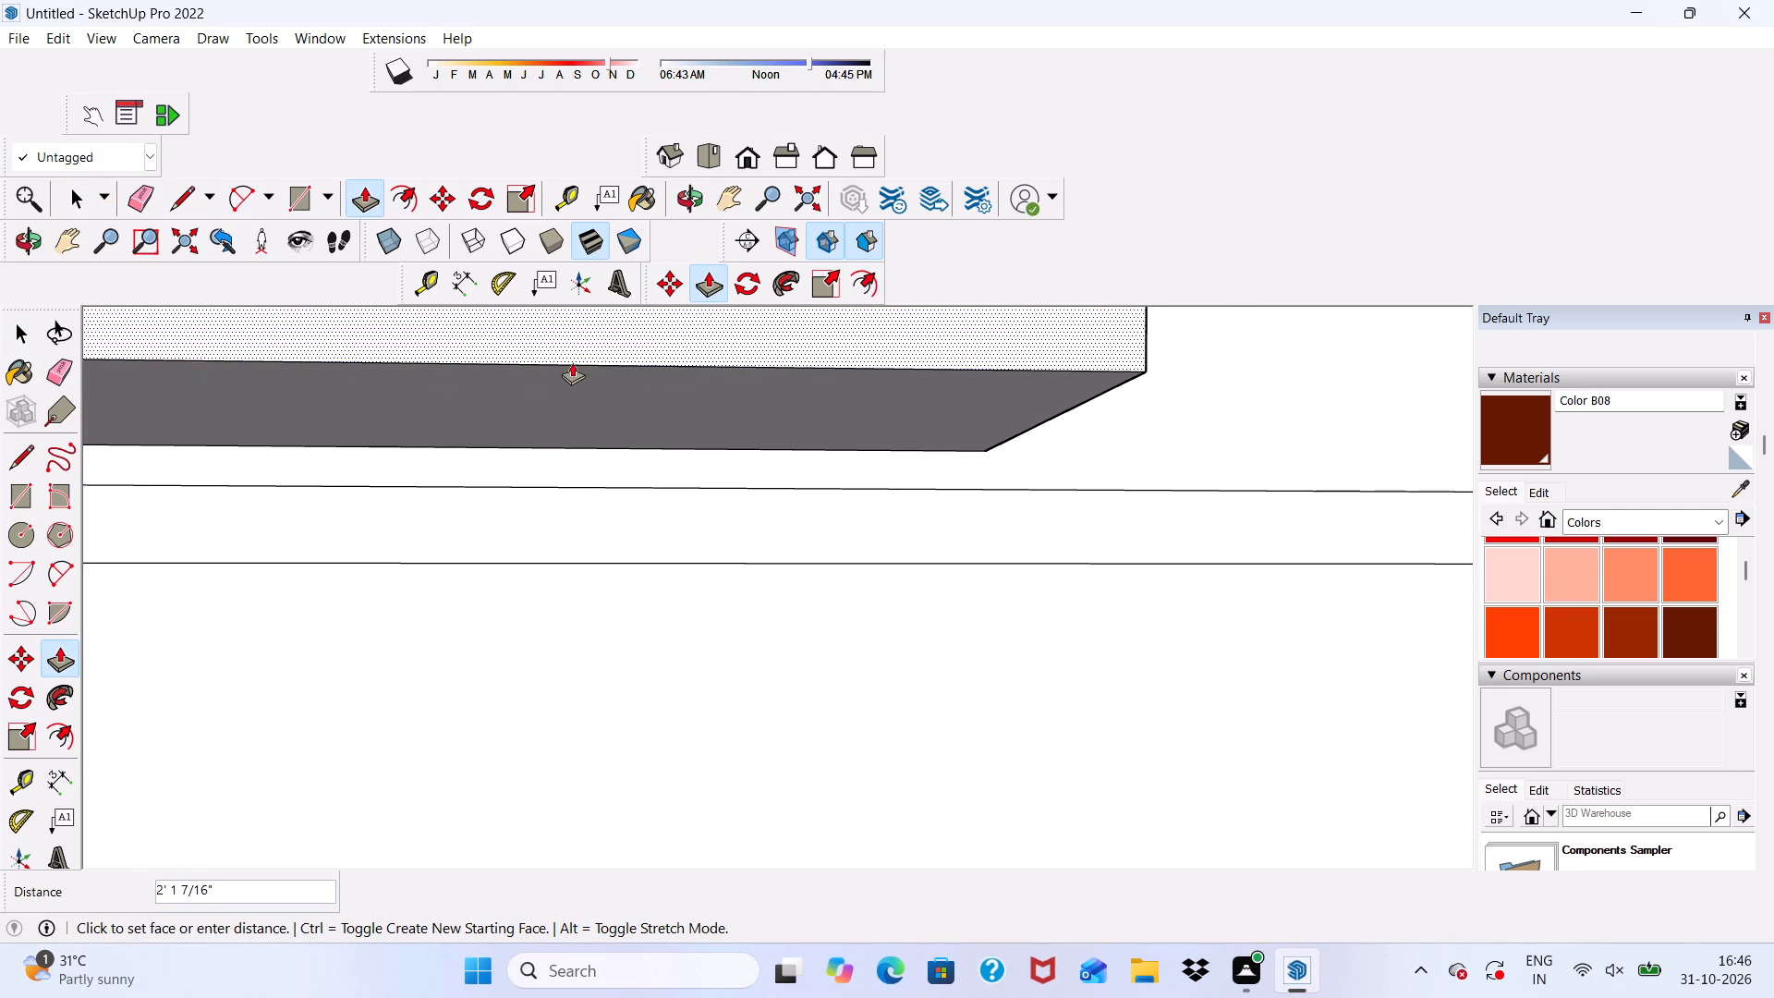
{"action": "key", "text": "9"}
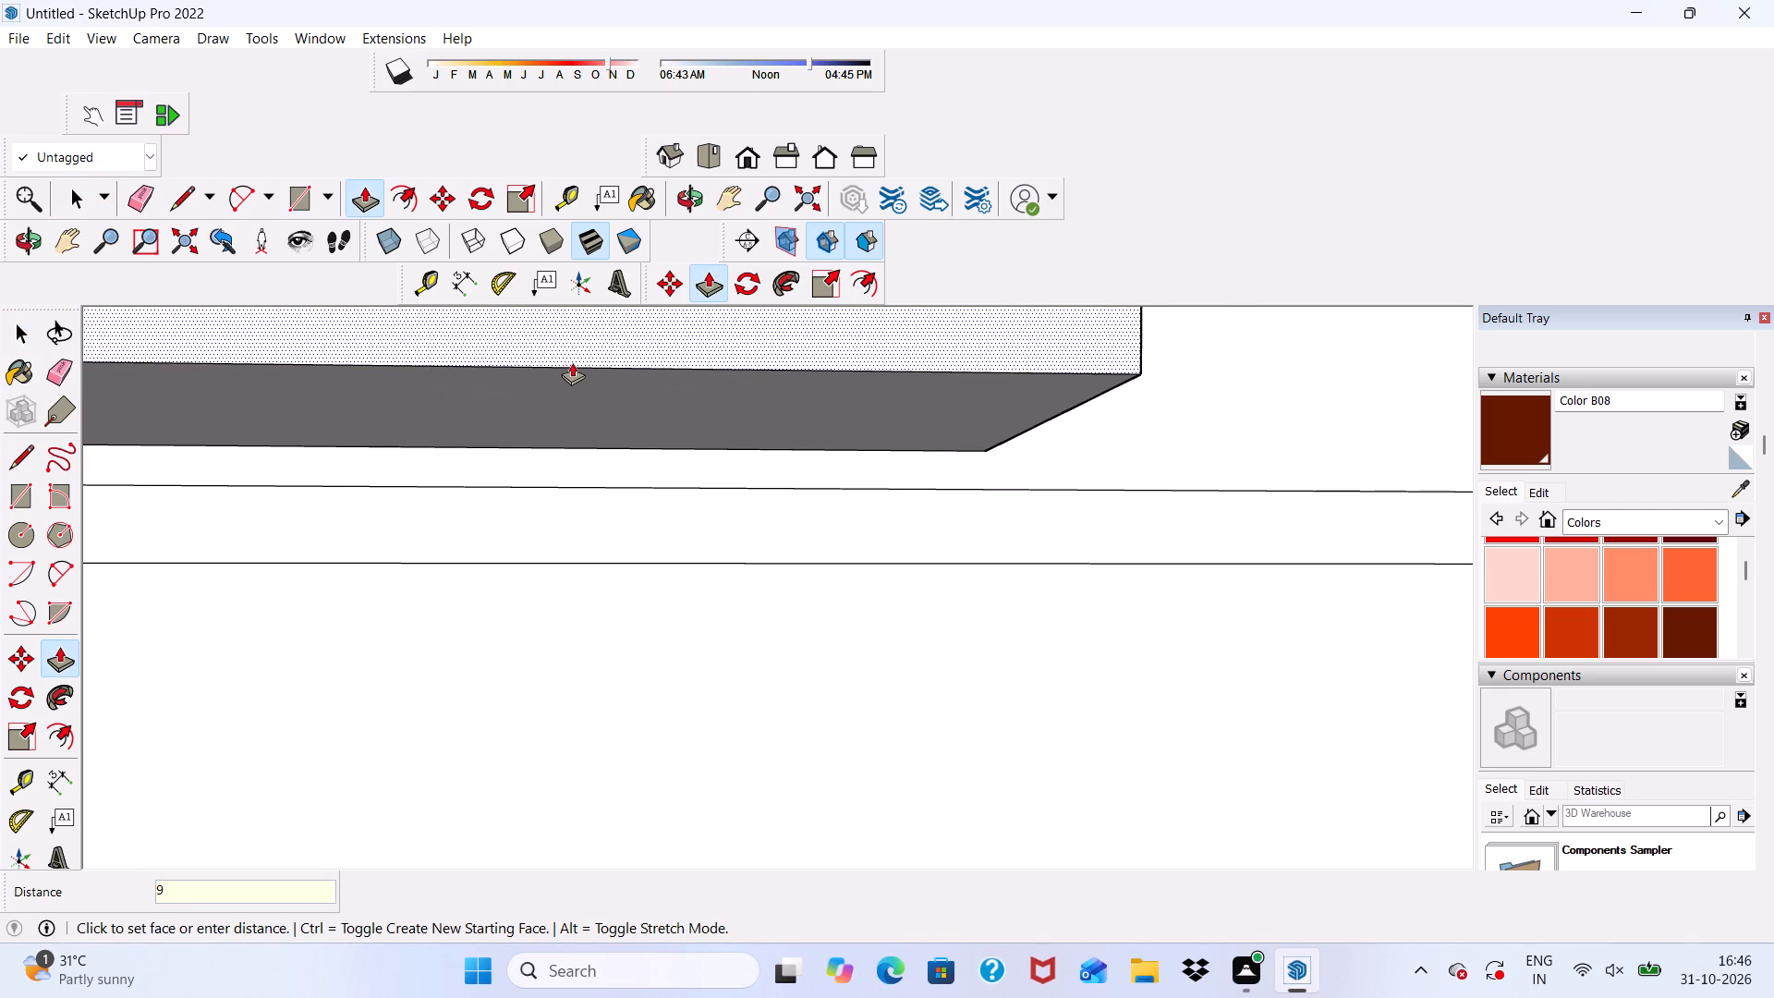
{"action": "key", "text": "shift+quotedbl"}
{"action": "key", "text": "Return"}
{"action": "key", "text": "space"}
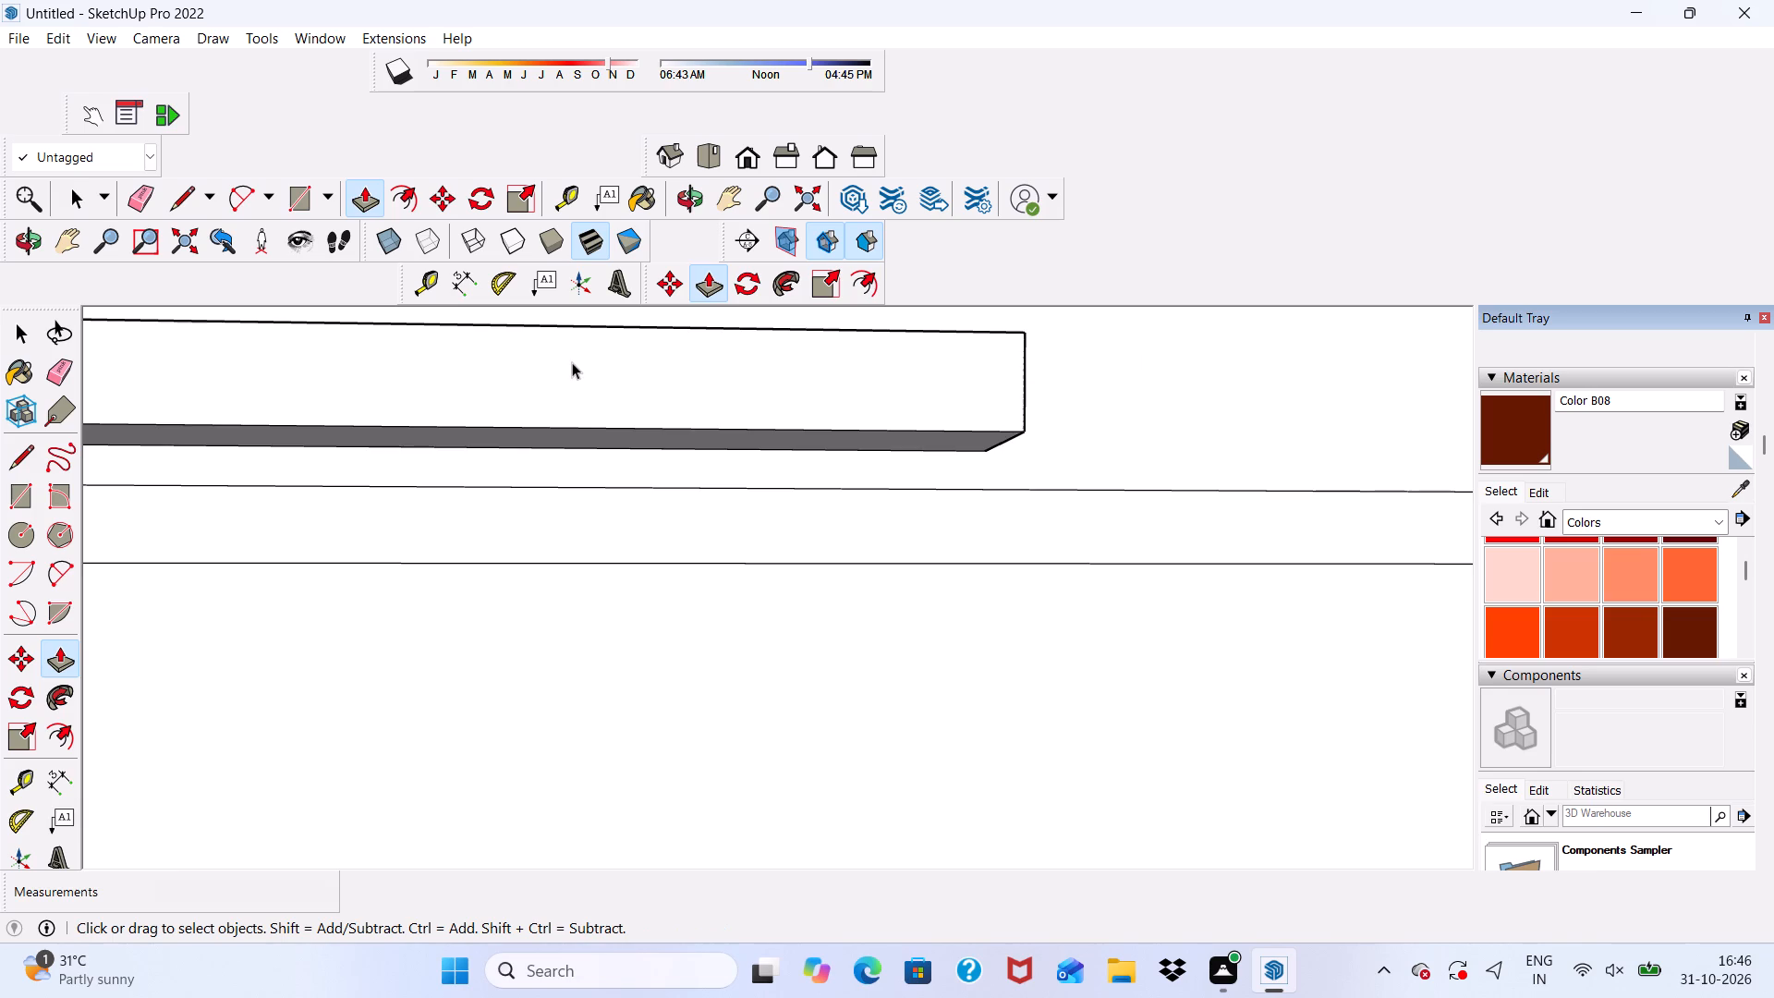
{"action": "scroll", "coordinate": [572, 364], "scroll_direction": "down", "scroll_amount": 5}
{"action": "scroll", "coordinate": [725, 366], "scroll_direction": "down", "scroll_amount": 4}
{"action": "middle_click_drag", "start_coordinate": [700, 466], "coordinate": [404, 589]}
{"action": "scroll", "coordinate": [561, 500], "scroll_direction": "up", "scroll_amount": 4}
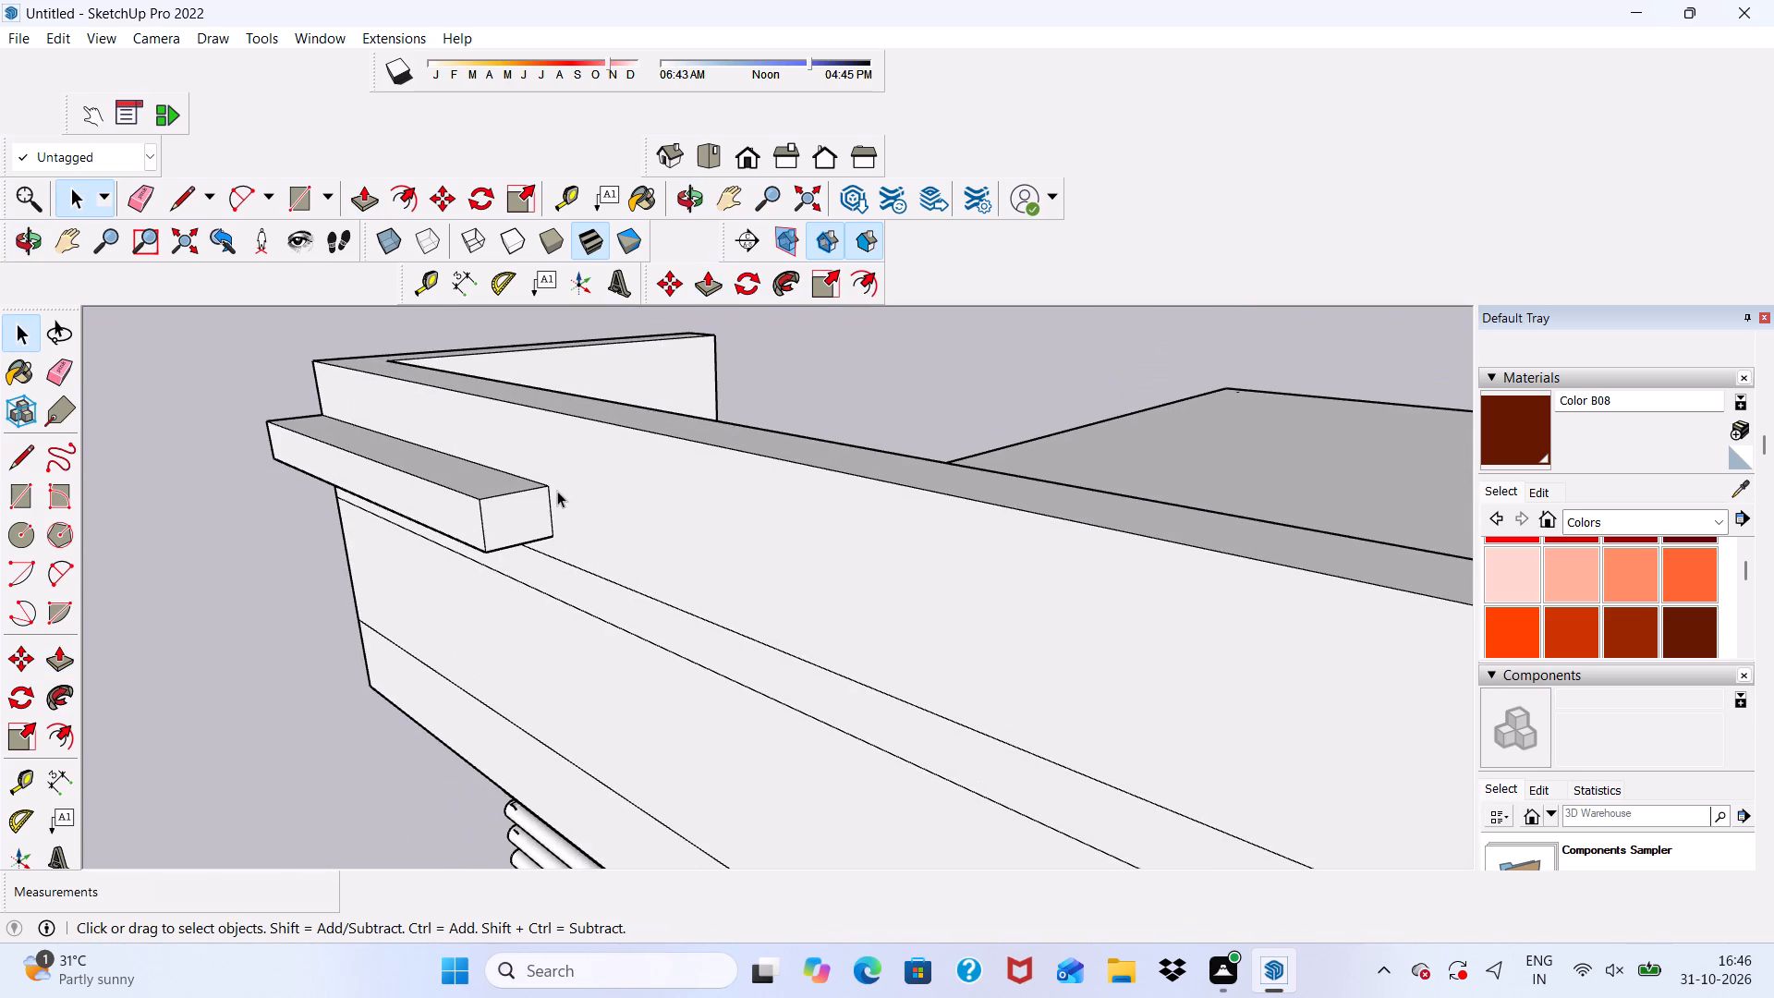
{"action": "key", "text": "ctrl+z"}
Extrude the parapet rectangle outward 6" with Push/Pull to form a projecting bar.
{"action": "scroll", "coordinate": [512, 475], "scroll_direction": "up", "scroll_amount": 4}
{"action": "left_click", "coordinate": [491, 472]}
{"action": "left_click", "coordinate": [488, 476]}
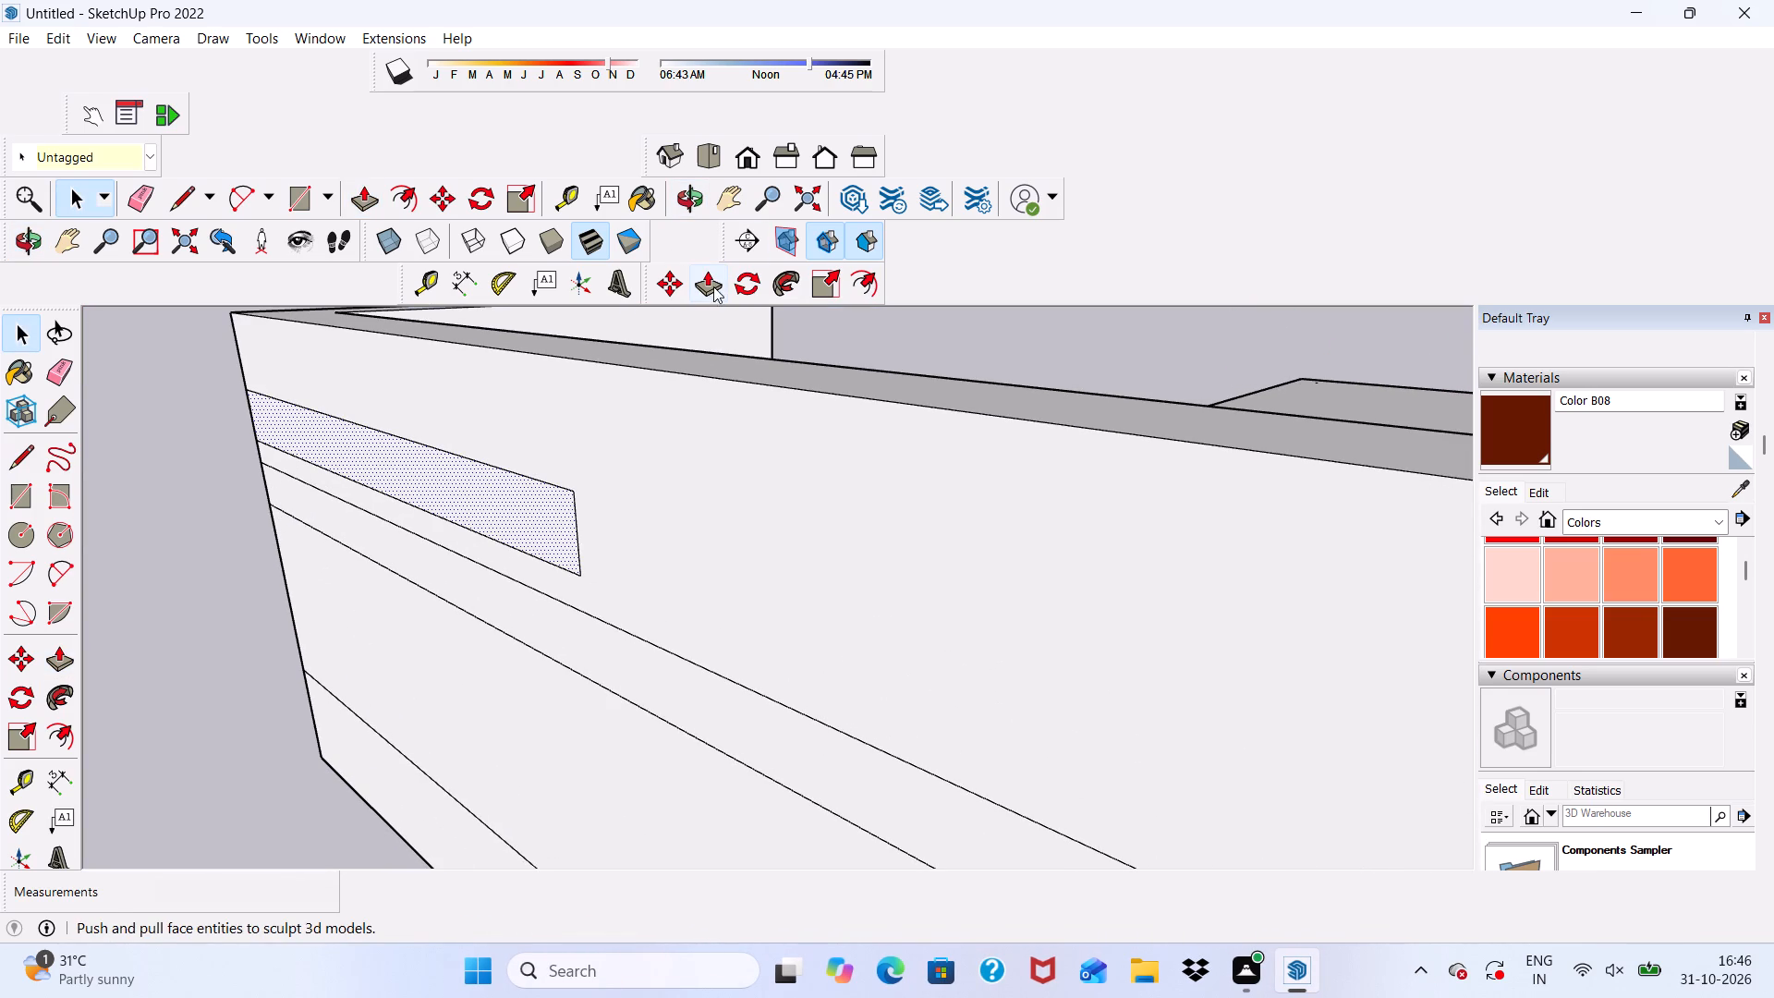
{"action": "left_click", "coordinate": [709, 283]}
{"action": "left_click", "coordinate": [504, 507]}
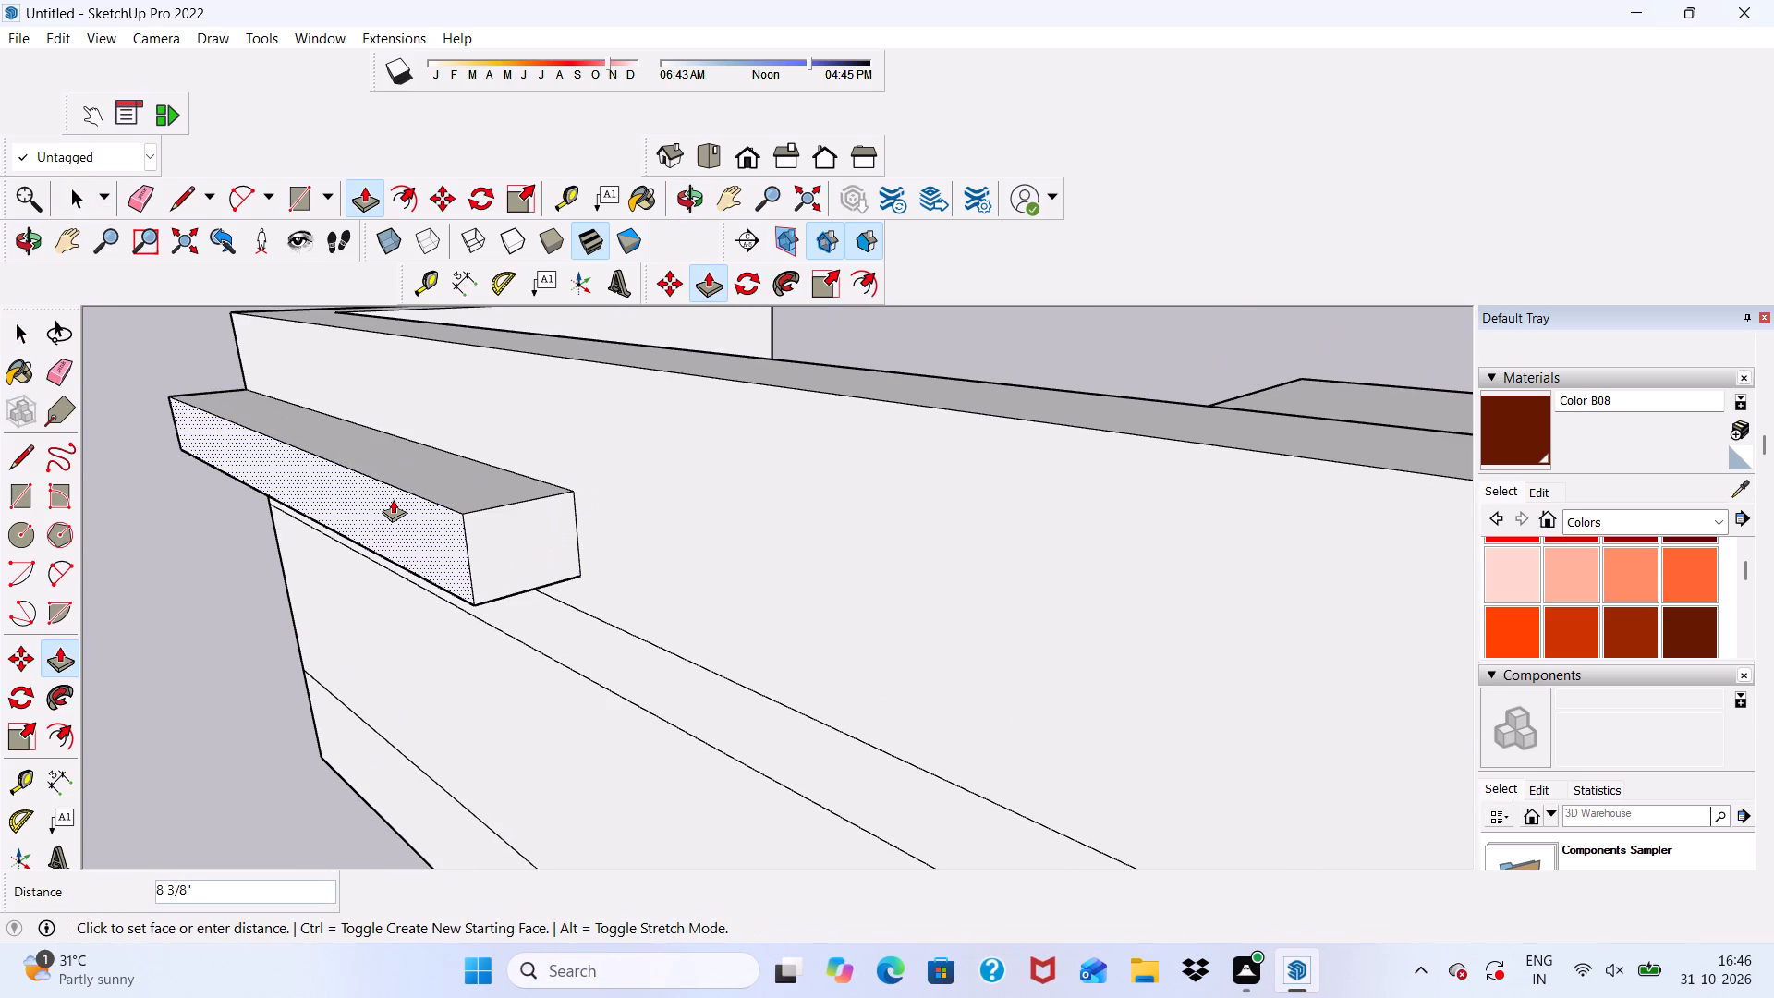
{"action": "key", "text": "6"}
{"action": "key", "text": "shift+quotedbl"}
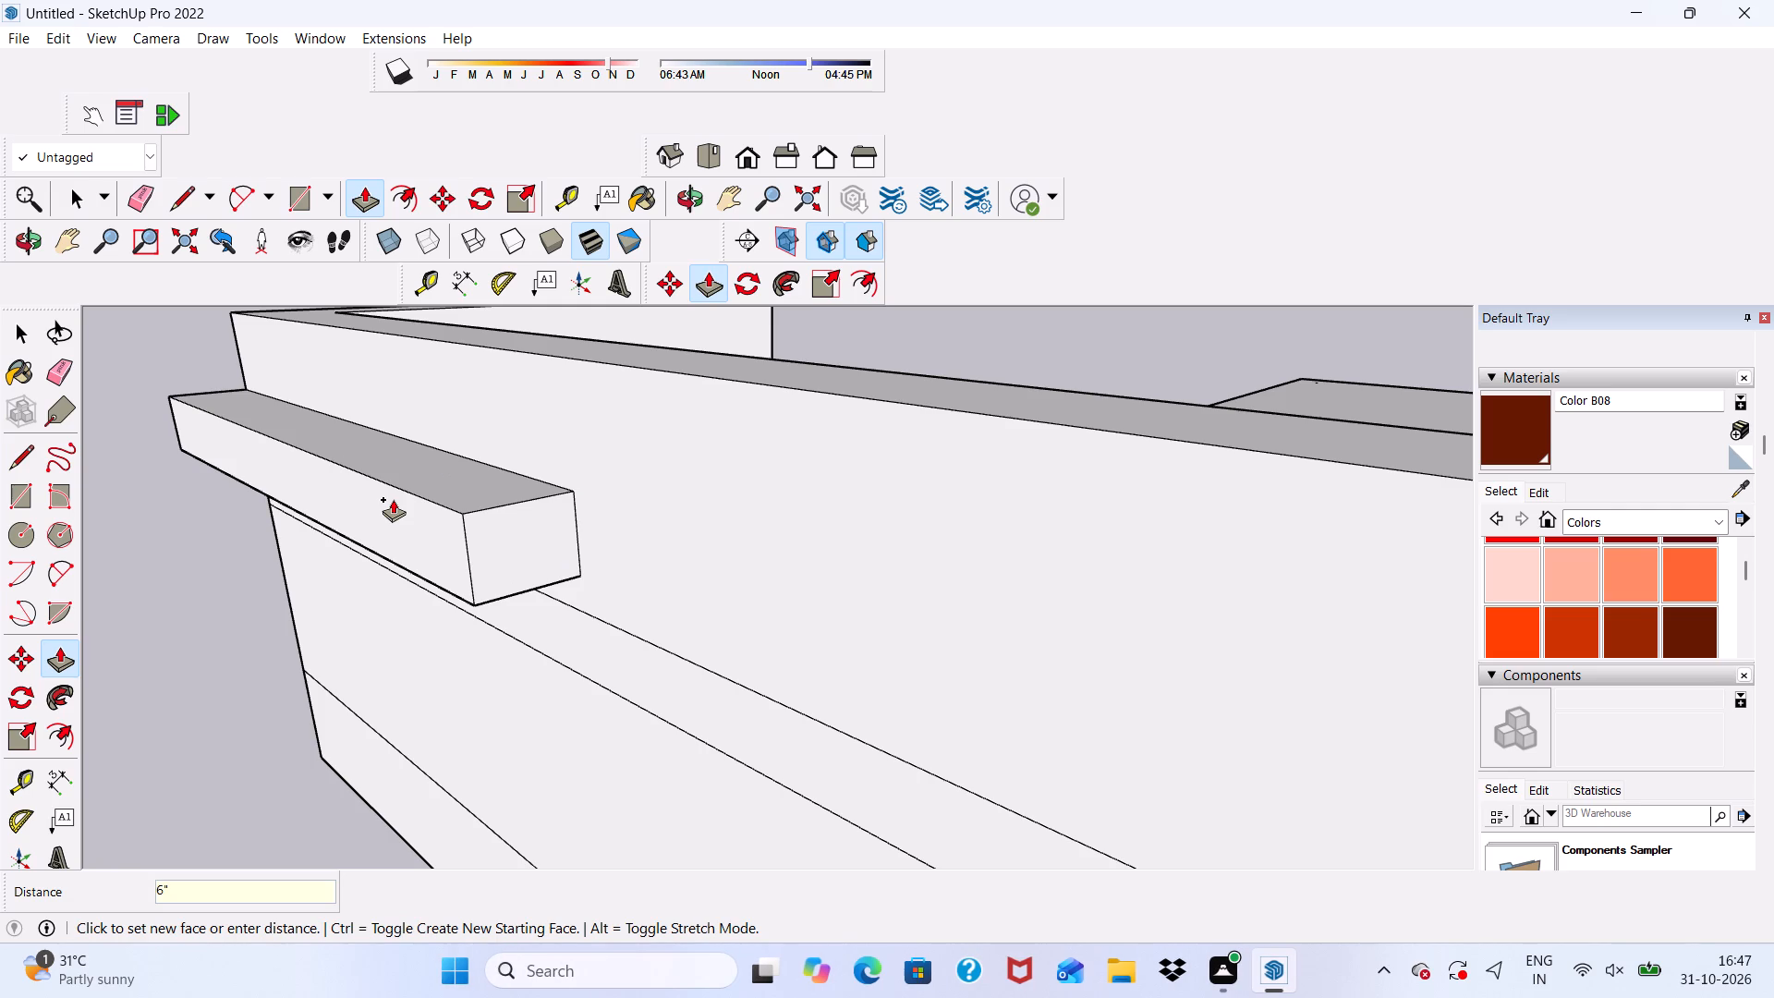
{"action": "key", "text": "Return"}
Extend the projecting bar along the parapet toward the circle band by about 10 1/2".
{"action": "scroll", "coordinate": [510, 545], "scroll_direction": "down", "scroll_amount": 1}
{"action": "scroll", "coordinate": [517, 543], "scroll_direction": "up", "scroll_amount": 2}
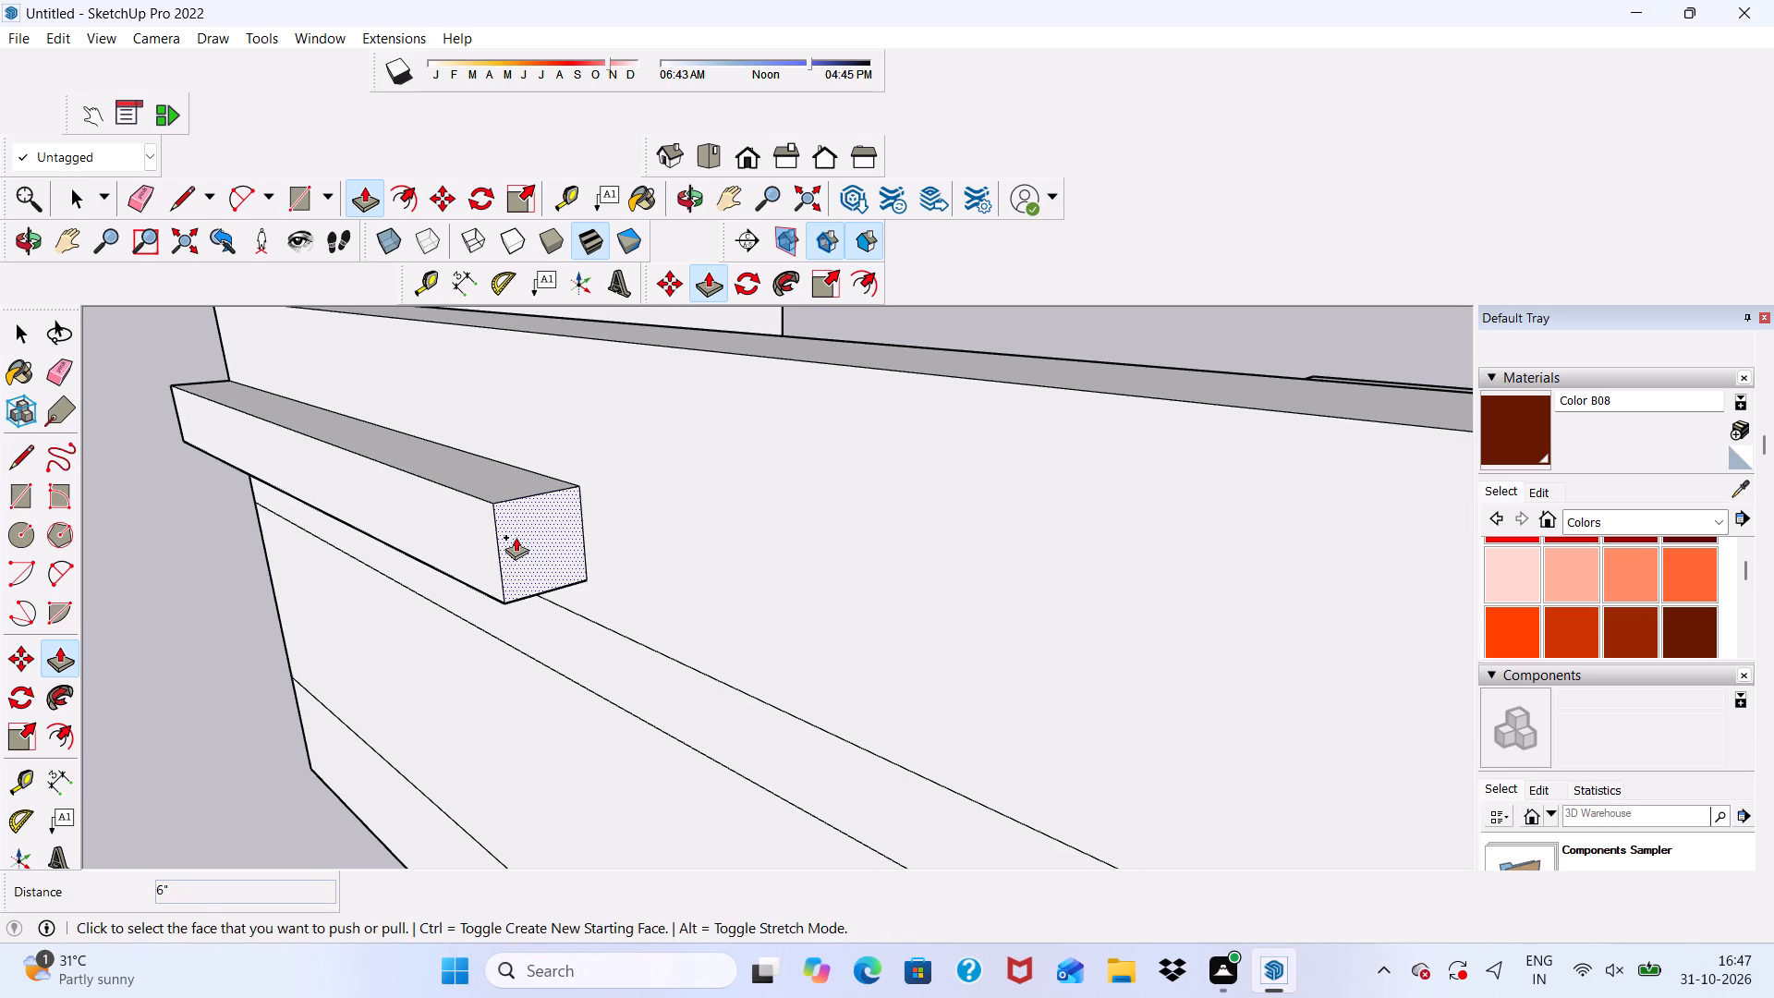
{"action": "left_click", "coordinate": [516, 537]}
{"action": "left_click", "coordinate": [632, 533]}
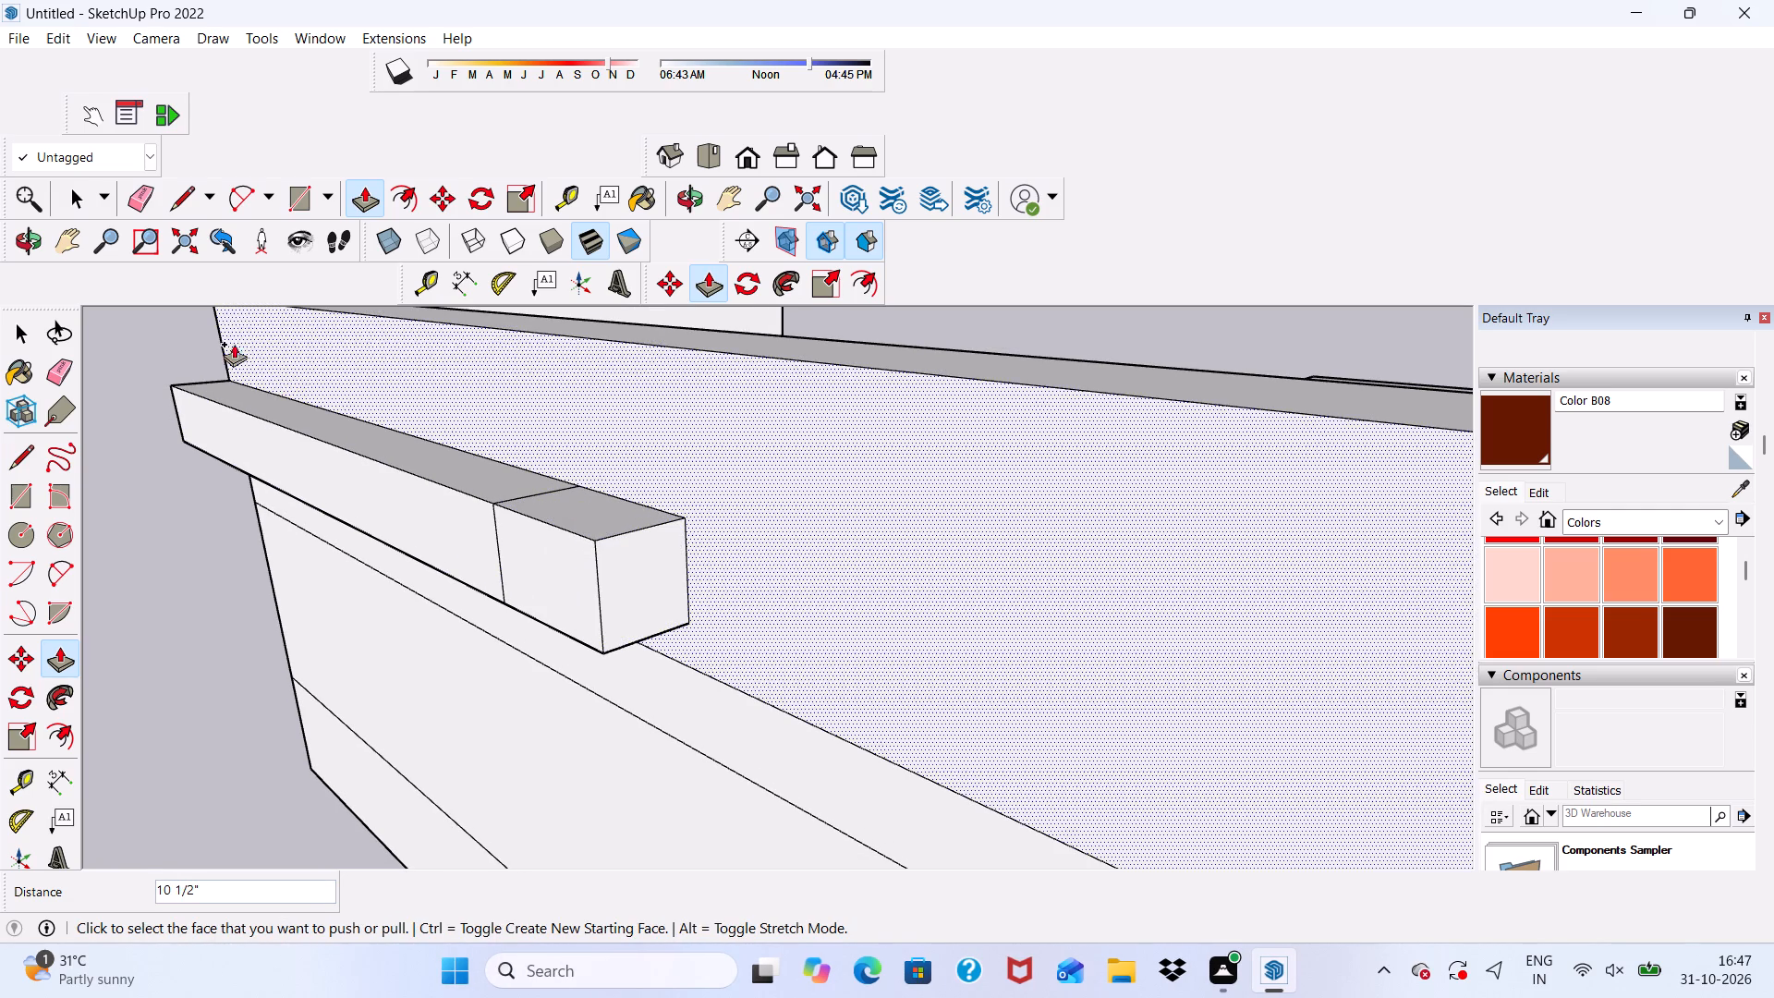
Erase the leftover seam edges on the bar's top, front and underside where it was extended.
{"action": "left_click", "coordinate": [141, 197]}
{"action": "scroll", "coordinate": [597, 519], "scroll_direction": "up", "scroll_amount": 4}
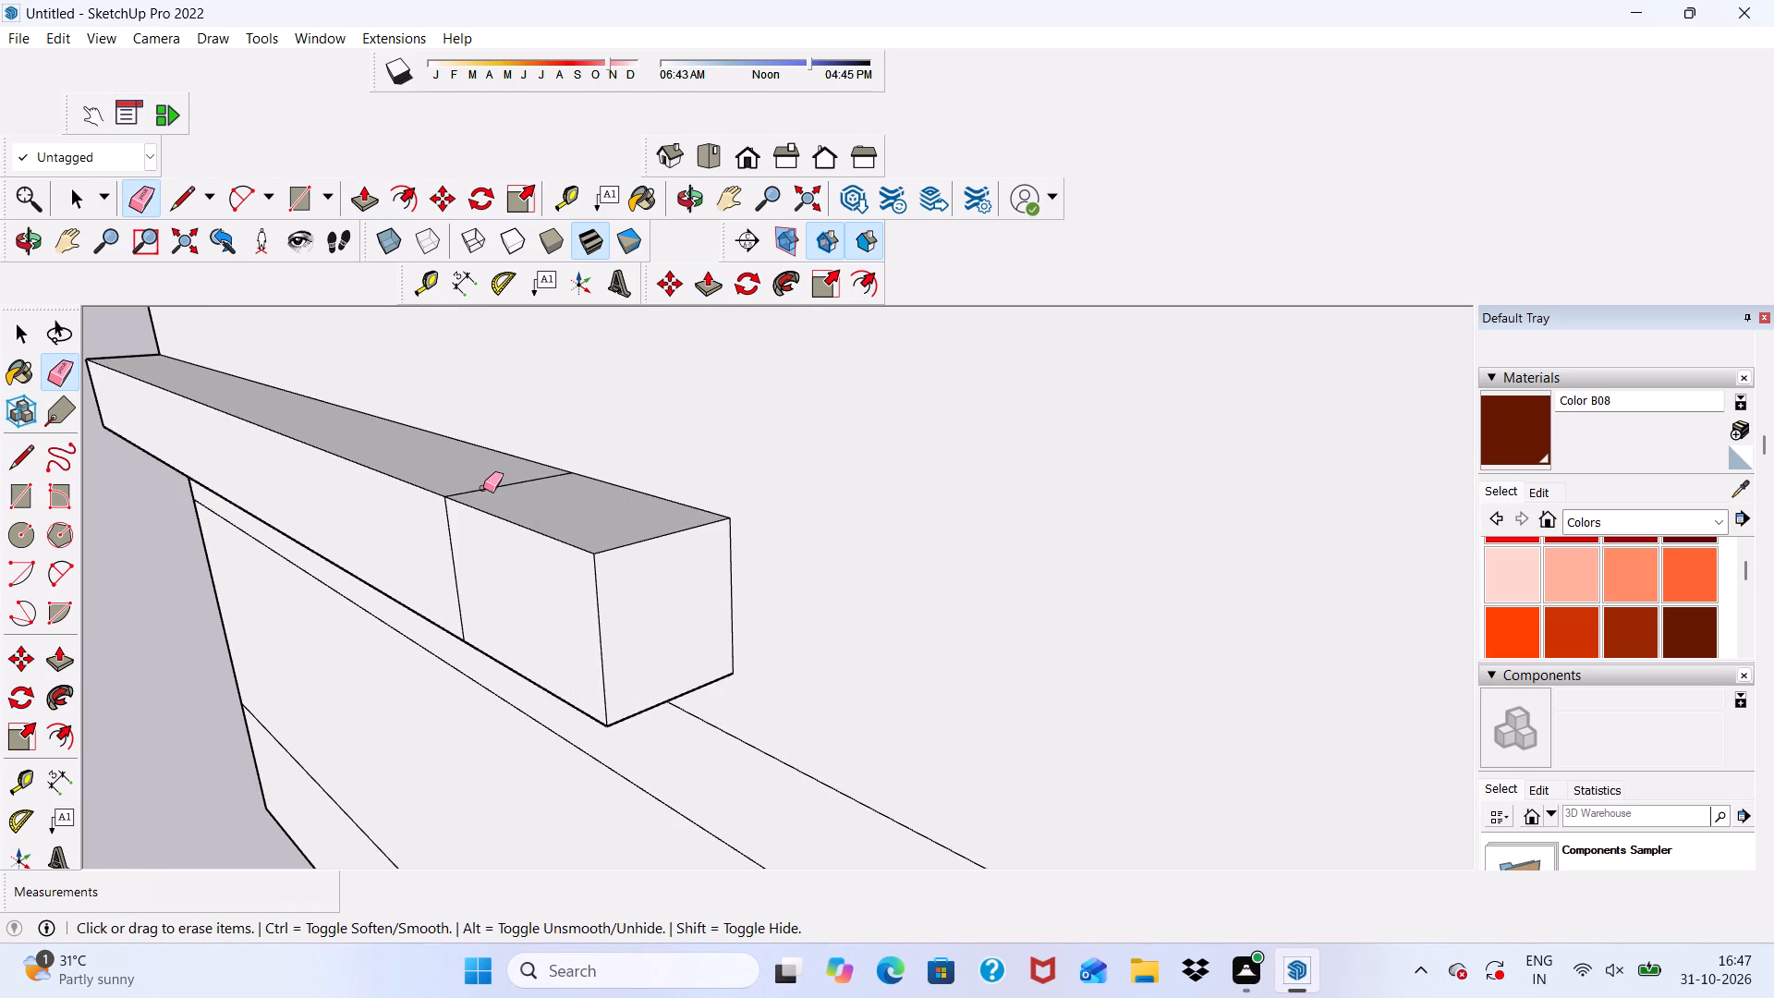
{"action": "left_click", "coordinate": [483, 488]}
{"action": "left_click_drag", "start_coordinate": [444, 549], "coordinate": [491, 554]}
{"action": "middle_click_drag", "start_coordinate": [494, 546], "coordinate": [703, 171]}
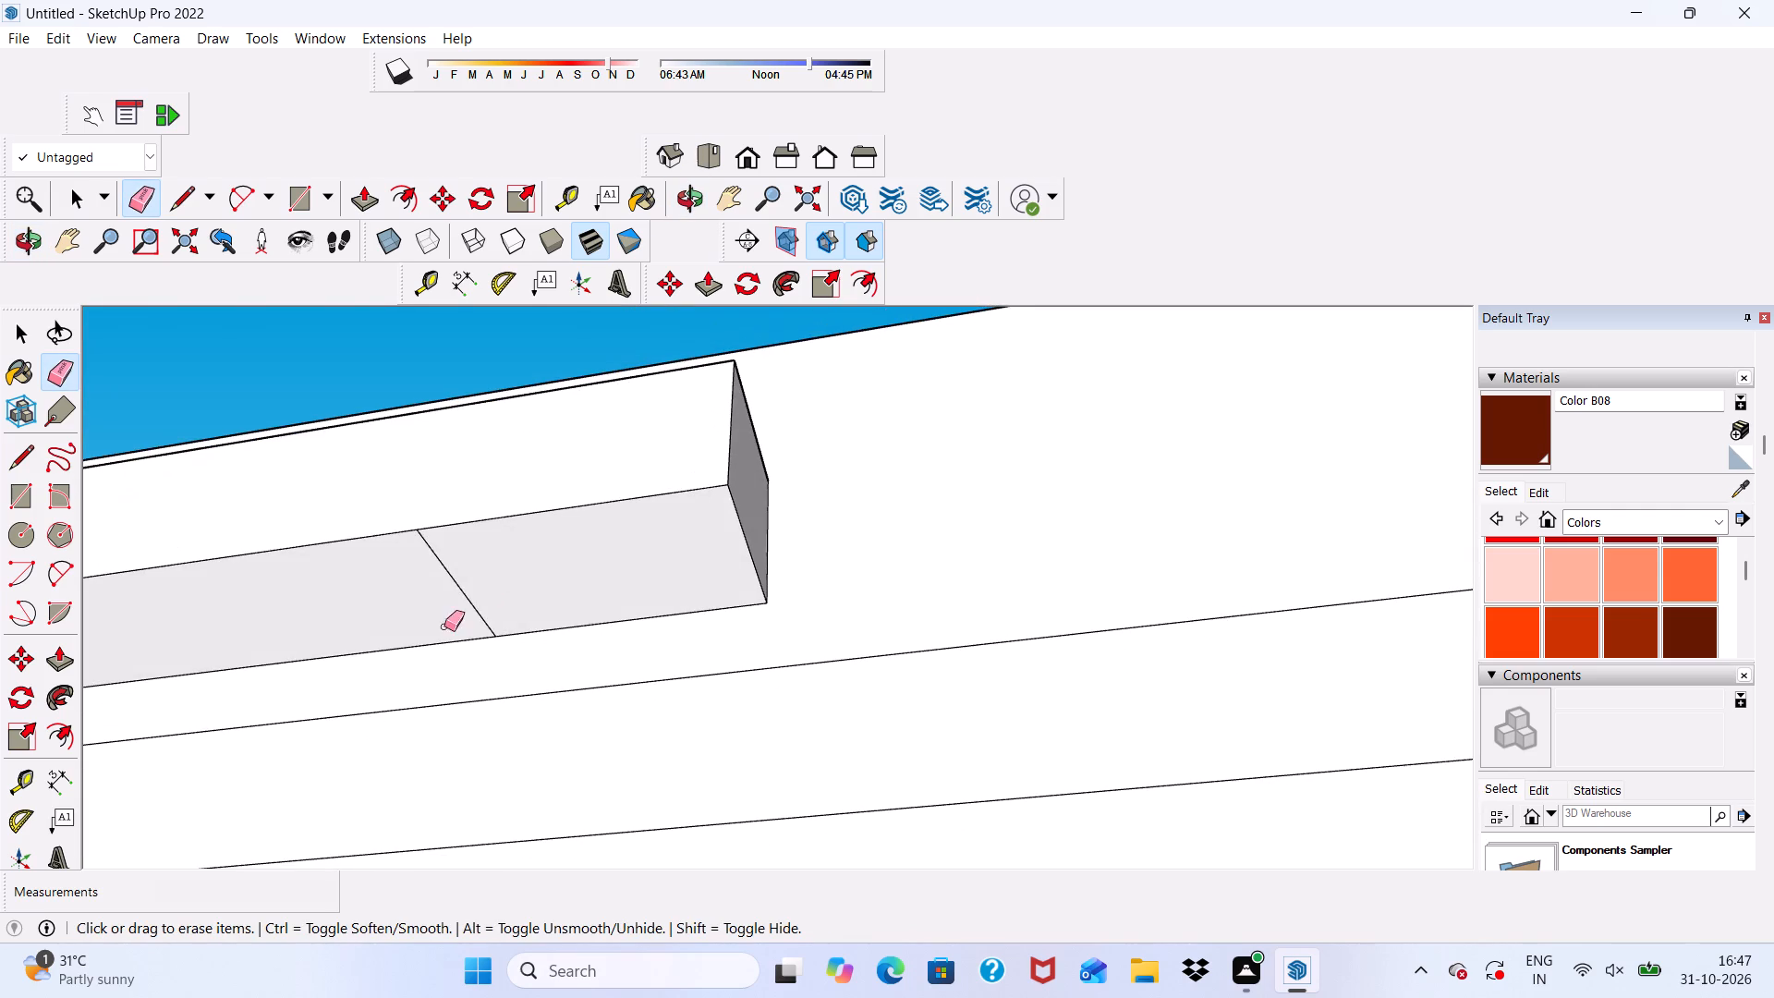
{"action": "left_click_drag", "start_coordinate": [461, 548], "coordinate": [403, 609]}
{"action": "scroll", "coordinate": [480, 475], "scroll_direction": "down", "scroll_amount": 16}
{"action": "middle_click_drag", "start_coordinate": [917, 571], "coordinate": [917, 578]}
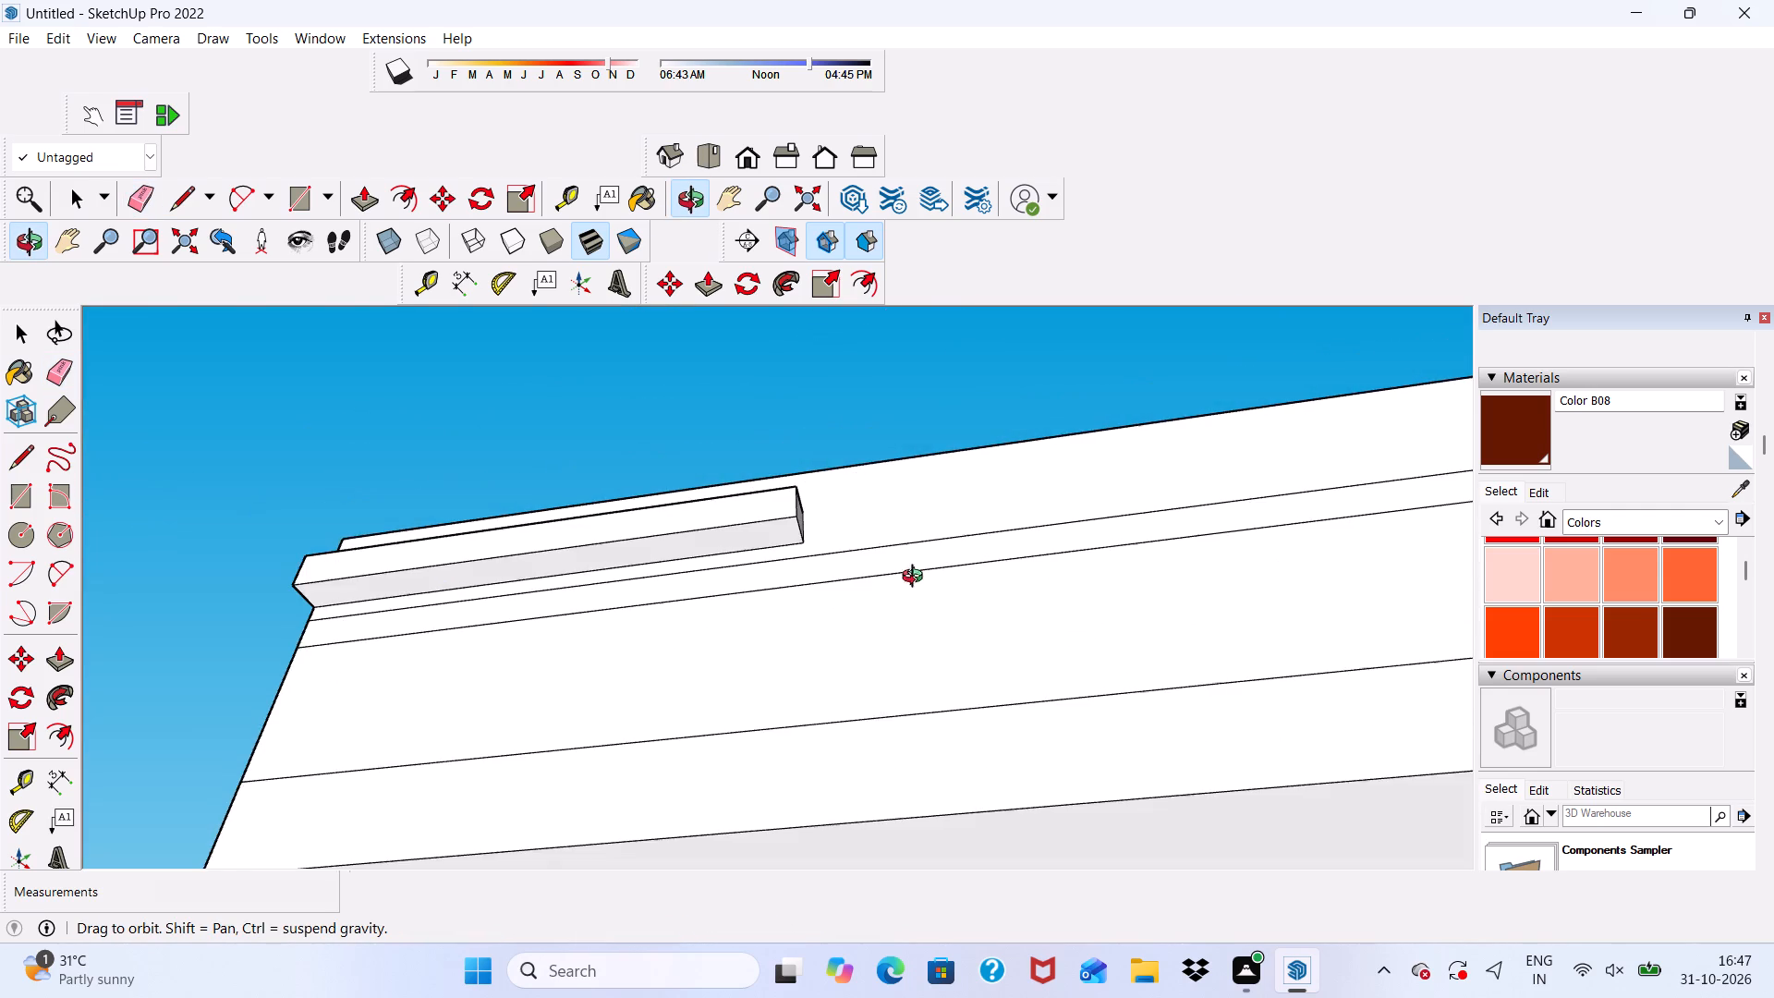
{"action": "middle_click_drag", "start_coordinate": [917, 578], "coordinate": [1000, 783]}
{"action": "key", "text": "space"}
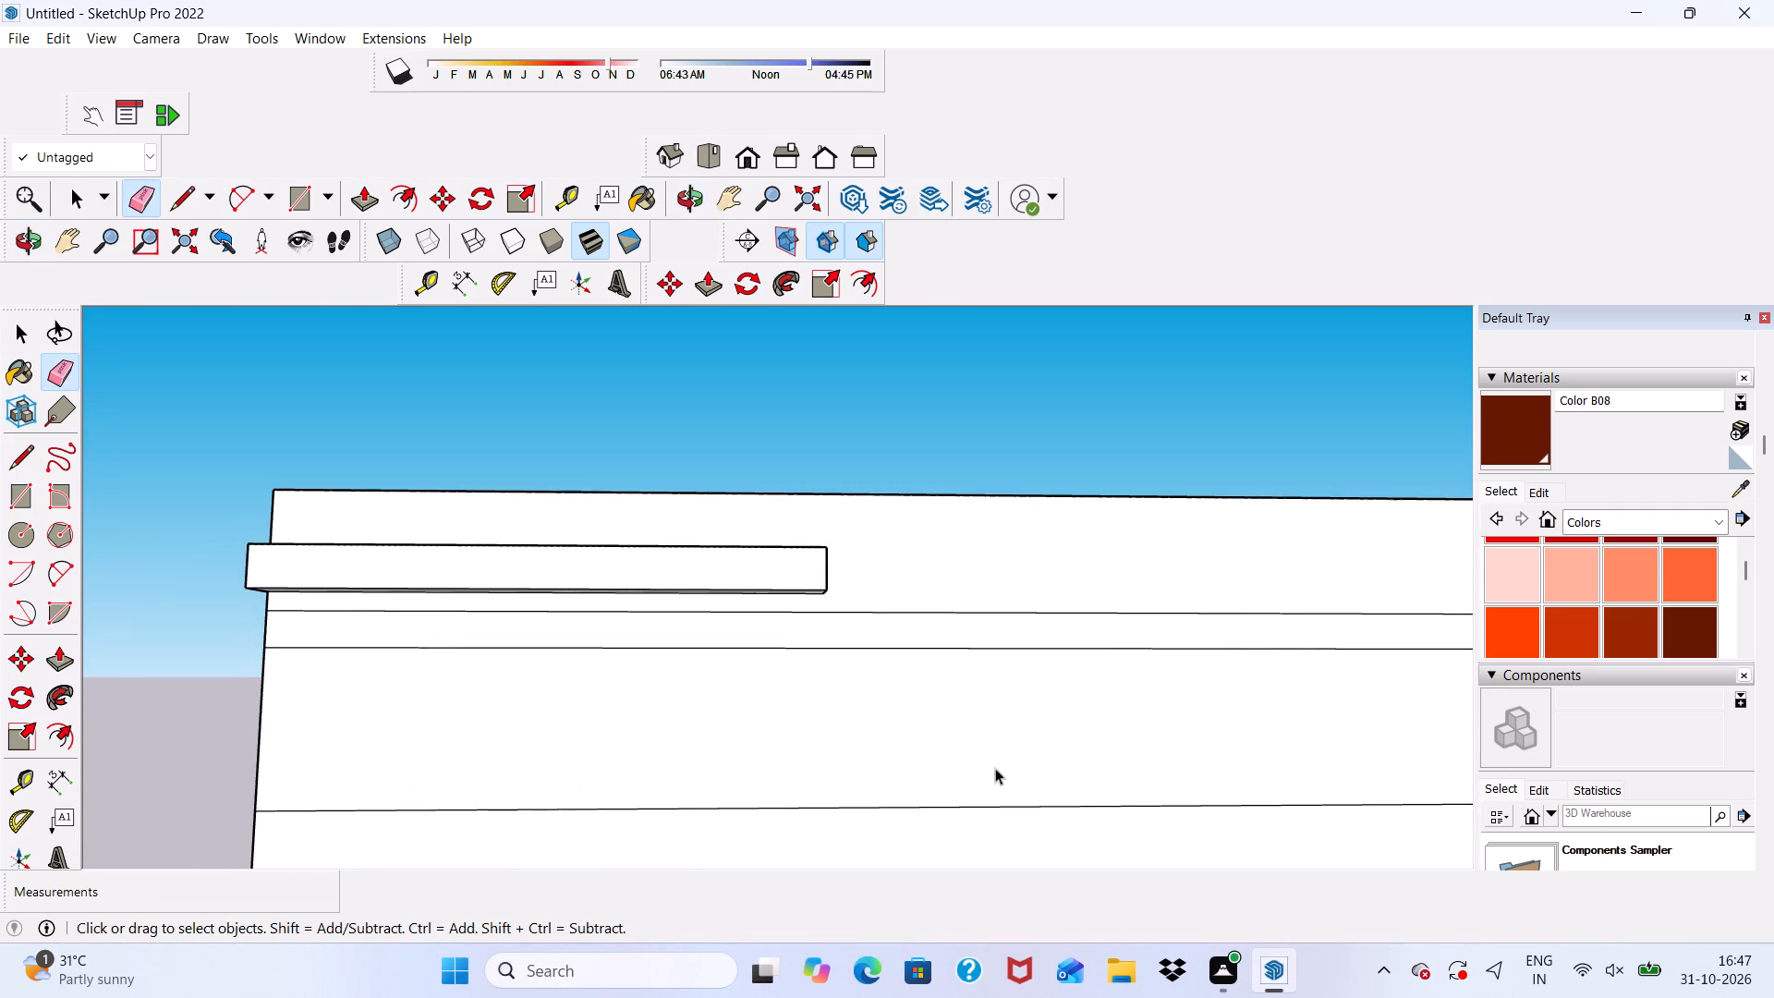
Paint the front, top and underside of the projecting parapet bar with Color B08.
{"action": "left_click", "coordinate": [1523, 449]}
{"action": "scroll", "coordinate": [419, 636], "scroll_direction": "up", "scroll_amount": 4}
{"action": "left_click", "coordinate": [511, 542]}
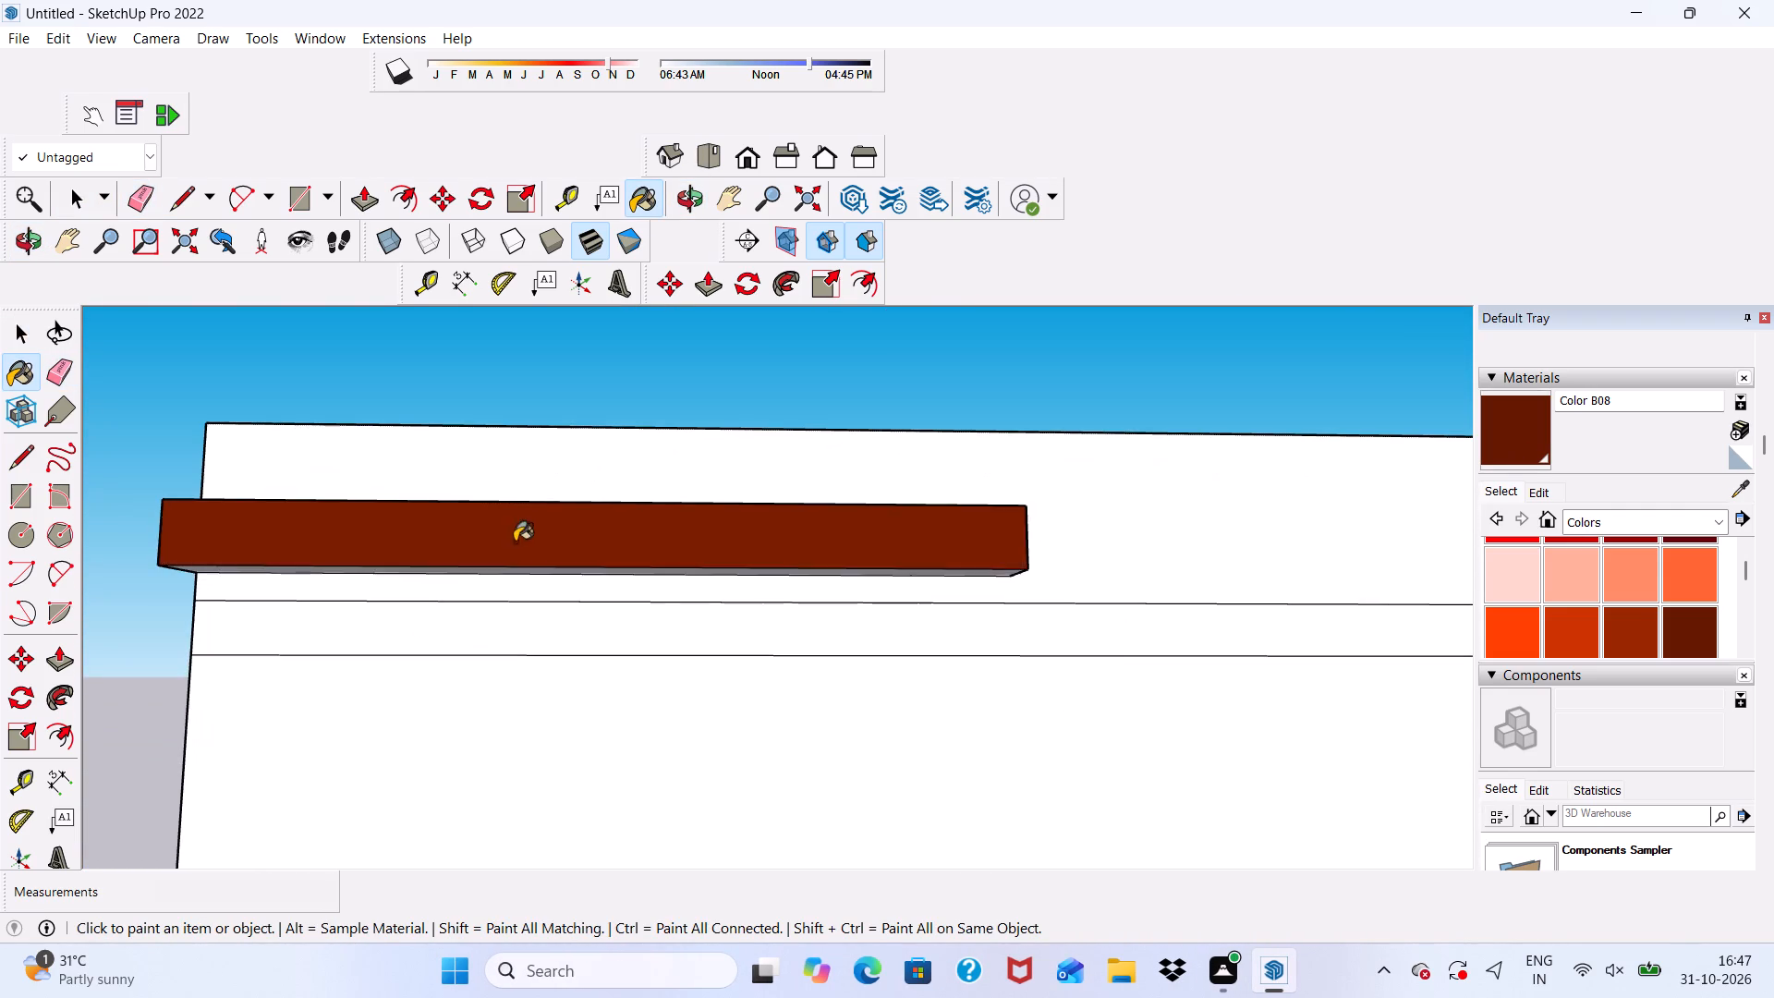
{"action": "middle_click_drag", "start_coordinate": [515, 542], "coordinate": [461, 845]}
{"action": "scroll", "coordinate": [501, 639], "scroll_direction": "up", "scroll_amount": 3}
{"action": "left_click", "coordinate": [529, 590]}
{"action": "scroll", "coordinate": [532, 623], "scroll_direction": "down", "scroll_amount": 1}
{"action": "middle_click_drag", "start_coordinate": [532, 624], "coordinate": [555, 430]}
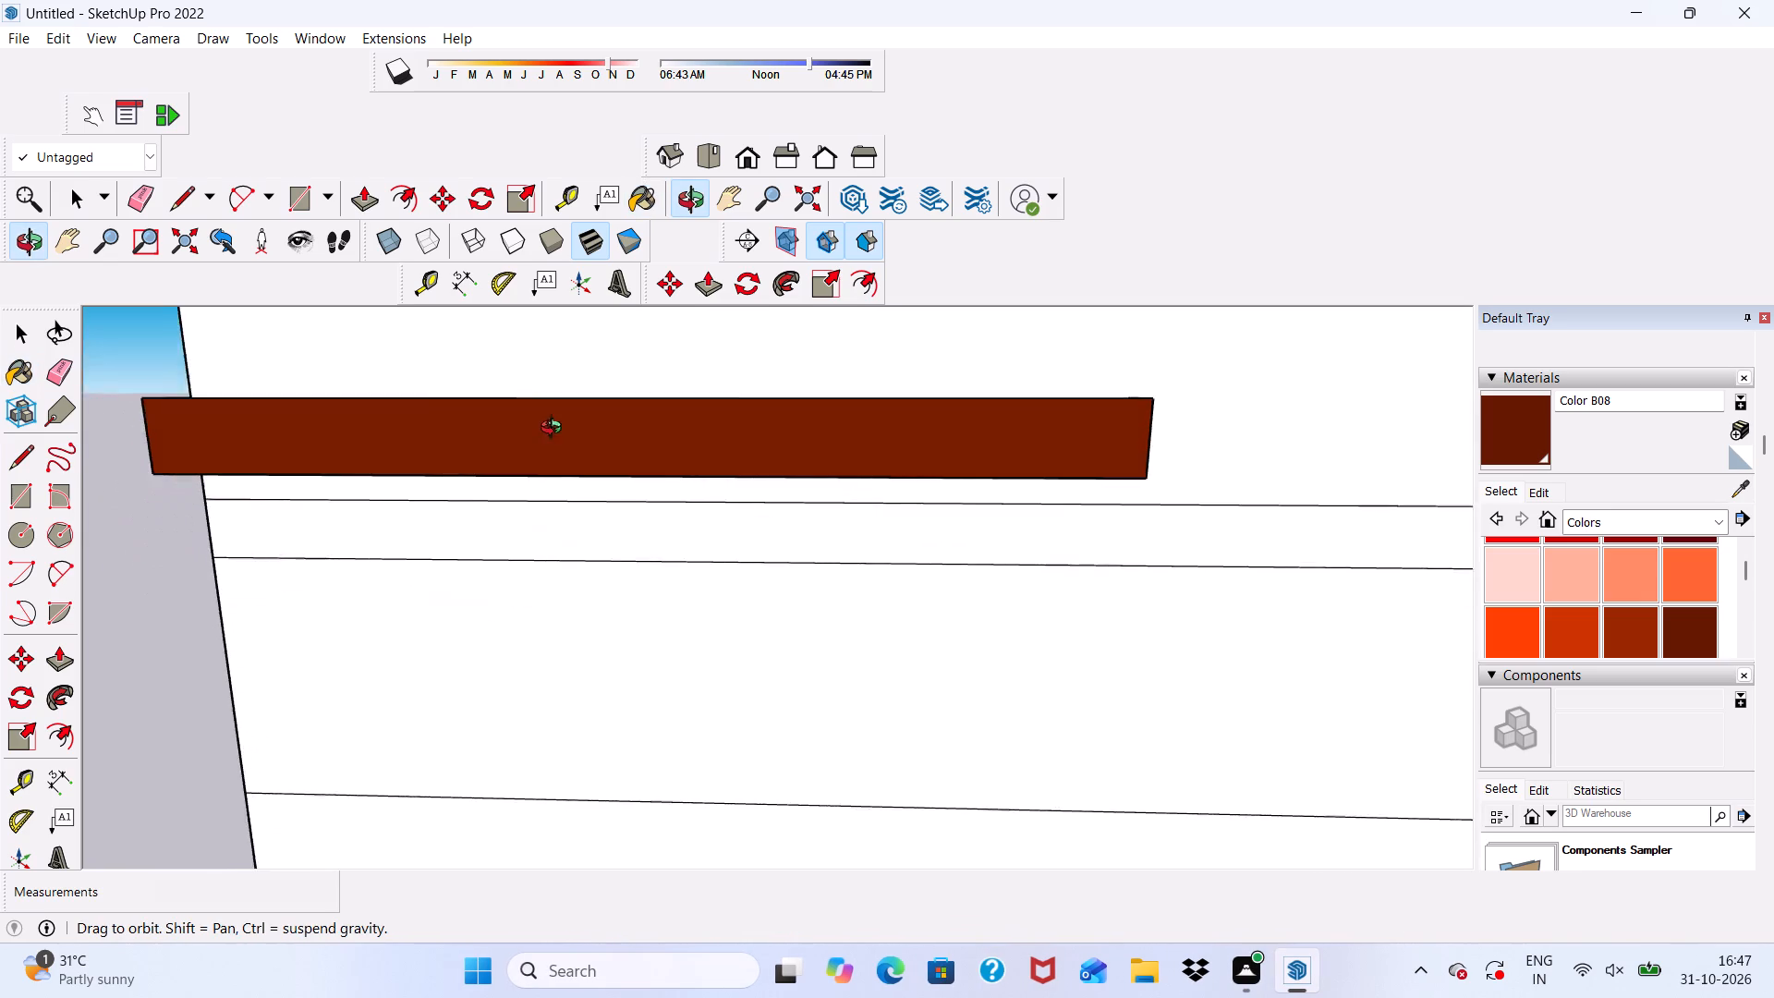
{"action": "middle_click_drag", "start_coordinate": [555, 430], "coordinate": [561, 411]}
{"action": "scroll", "coordinate": [569, 454], "scroll_direction": "up", "scroll_amount": 5}
{"action": "middle_click_drag", "start_coordinate": [569, 456], "coordinate": [670, 177]}
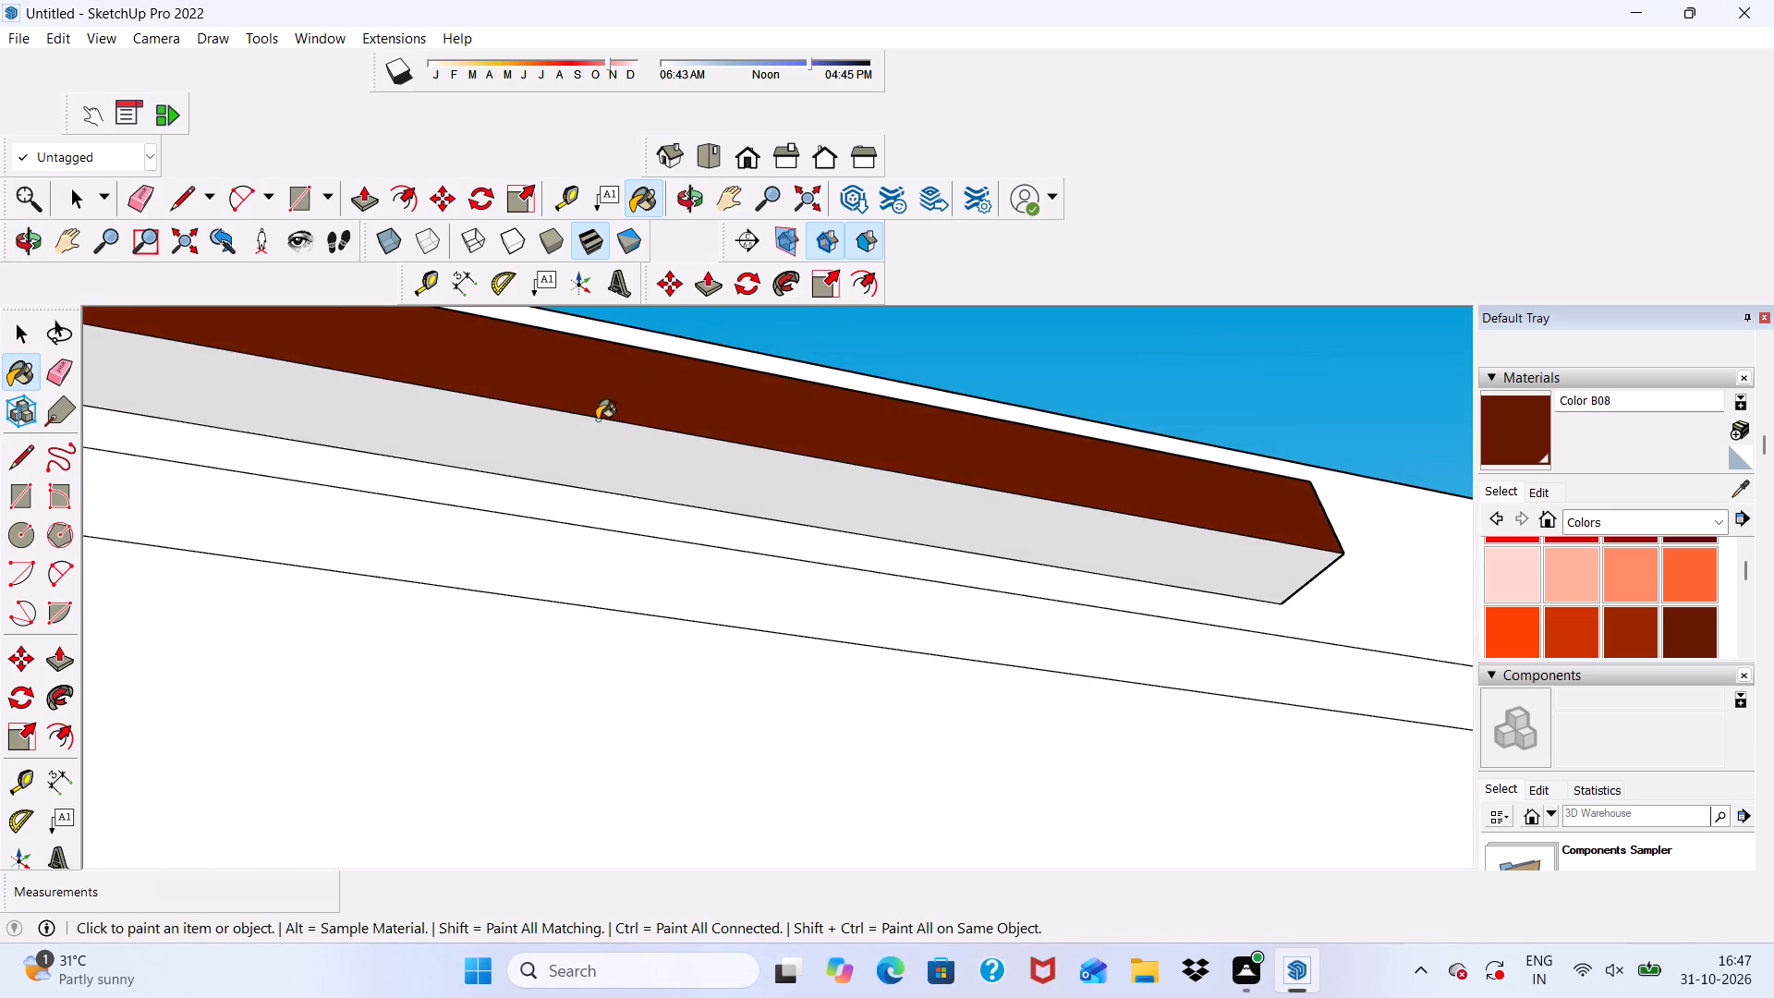
{"action": "left_click", "coordinate": [597, 420]}
{"action": "scroll", "coordinate": [589, 396], "scroll_direction": "down", "scroll_amount": 10}
{"action": "scroll", "coordinate": [664, 469], "scroll_direction": "up", "scroll_amount": 1}
Paint both end faces of the projecting parapet bar with Color B08.
{"action": "middle_click_drag", "start_coordinate": [663, 469], "coordinate": [891, 737]}
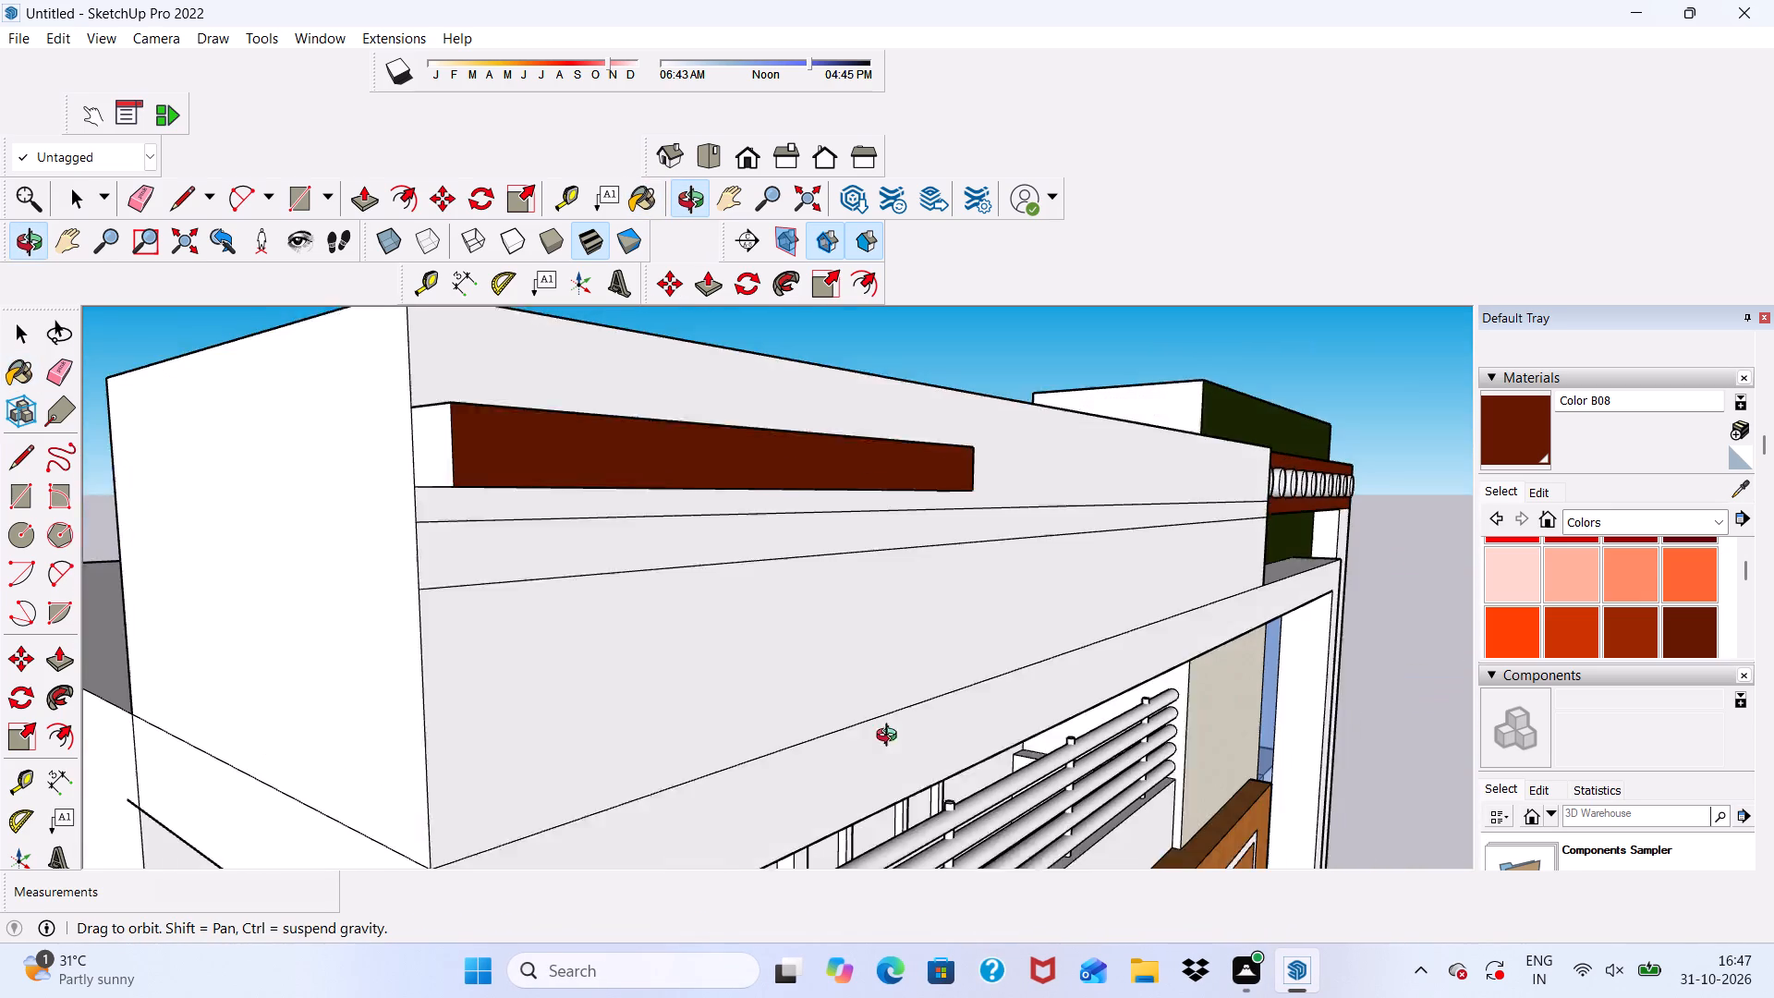
{"action": "middle_click_drag", "start_coordinate": [891, 737], "coordinate": [892, 744]}
{"action": "scroll", "coordinate": [305, 403], "scroll_direction": "up", "scroll_amount": 5}
{"action": "left_click", "coordinate": [501, 520]}
{"action": "scroll", "coordinate": [607, 467], "scroll_direction": "down", "scroll_amount": 5}
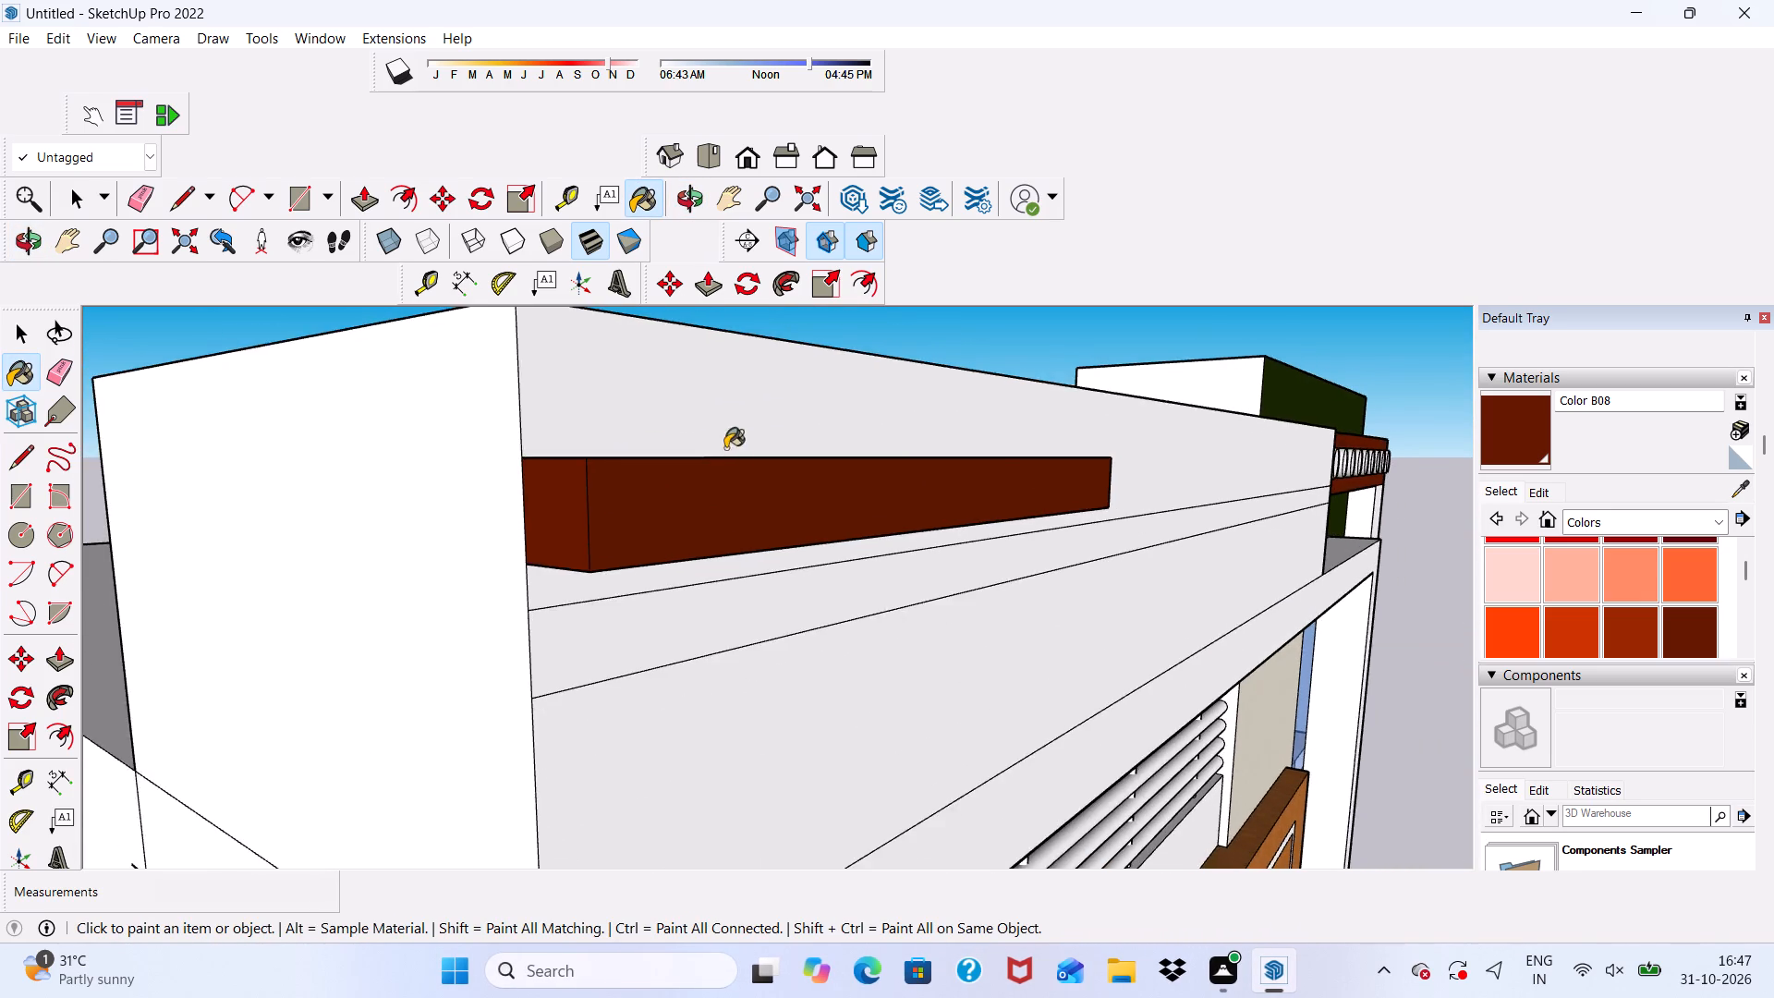
{"action": "scroll", "coordinate": [725, 448], "scroll_direction": "down", "scroll_amount": 4}
{"action": "middle_click_drag", "start_coordinate": [767, 524], "coordinate": [40, 539]}
{"action": "scroll", "coordinate": [555, 564], "scroll_direction": "up", "scroll_amount": 5}
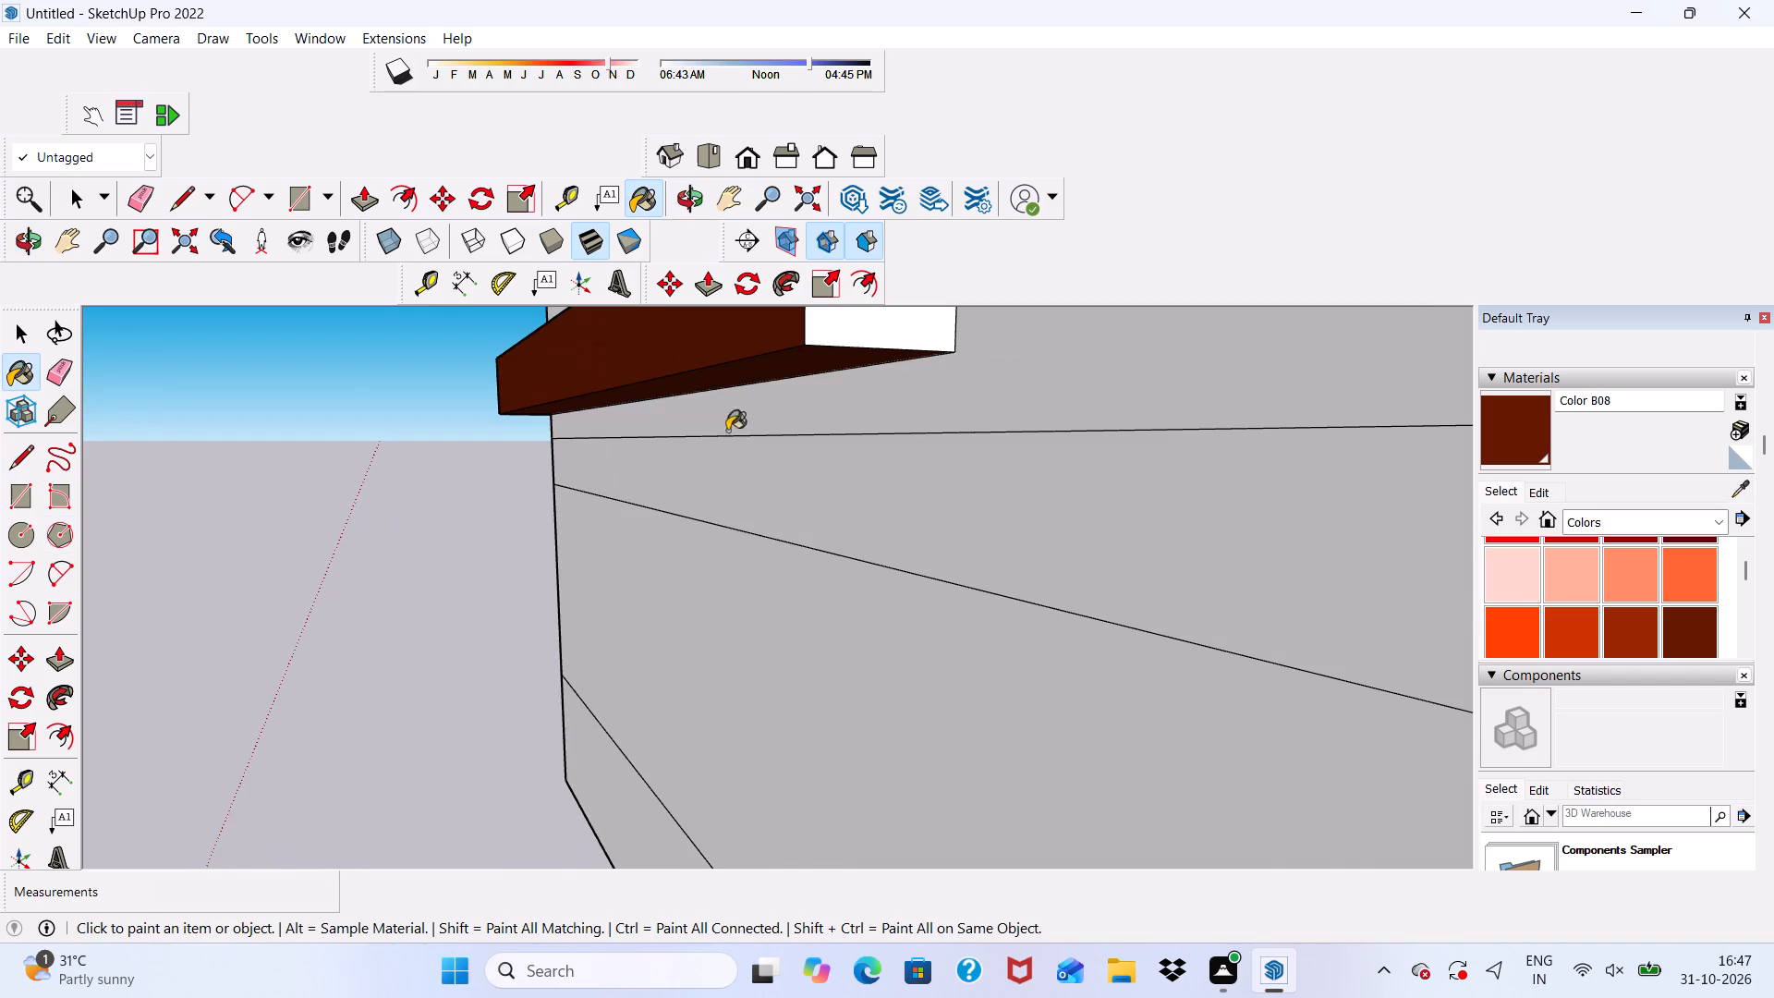
{"action": "left_click", "coordinate": [822, 340]}
{"action": "scroll", "coordinate": [588, 481], "scroll_direction": "down", "scroll_amount": 10}
Look through the Colors material collection for a finish for the white parapet.
{"action": "middle_click_drag", "start_coordinate": [286, 733], "coordinate": [613, 703]}
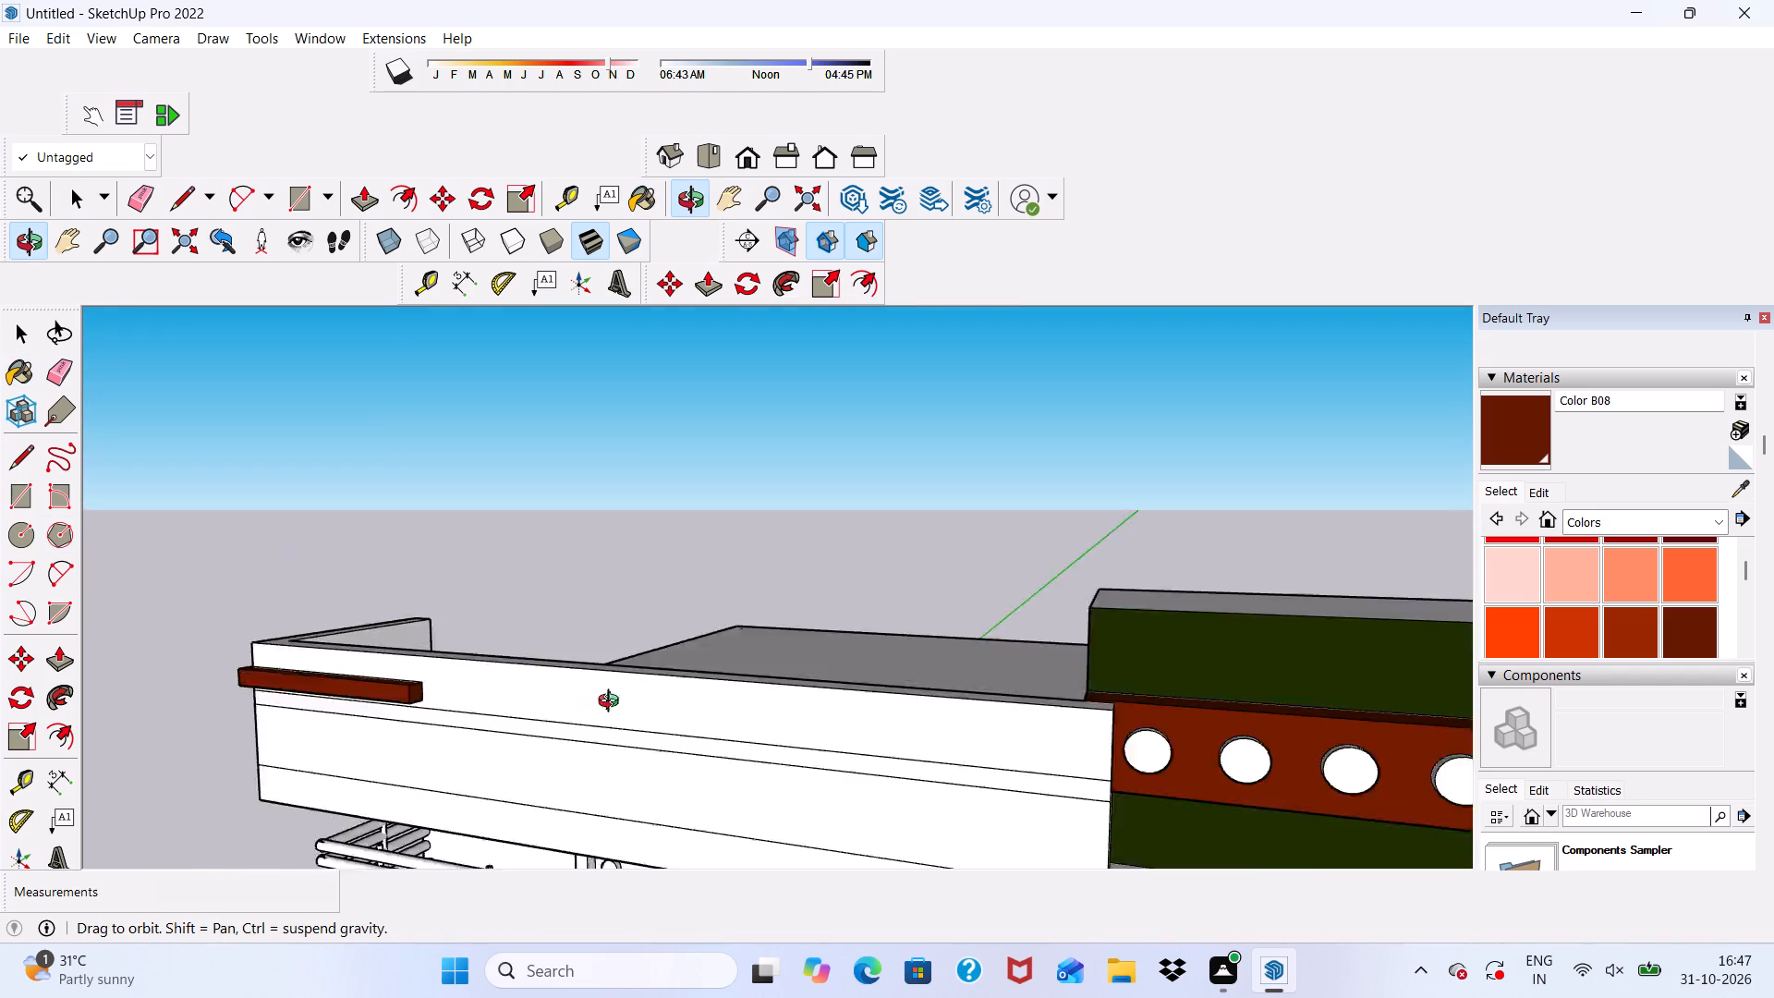
{"action": "middle_click_drag", "start_coordinate": [613, 703], "coordinate": [699, 703]}
{"action": "scroll", "coordinate": [654, 600], "scroll_direction": "down", "scroll_amount": 5}
{"action": "key", "text": "space"}
{"action": "middle_click_drag", "start_coordinate": [630, 695], "coordinate": [627, 588]}
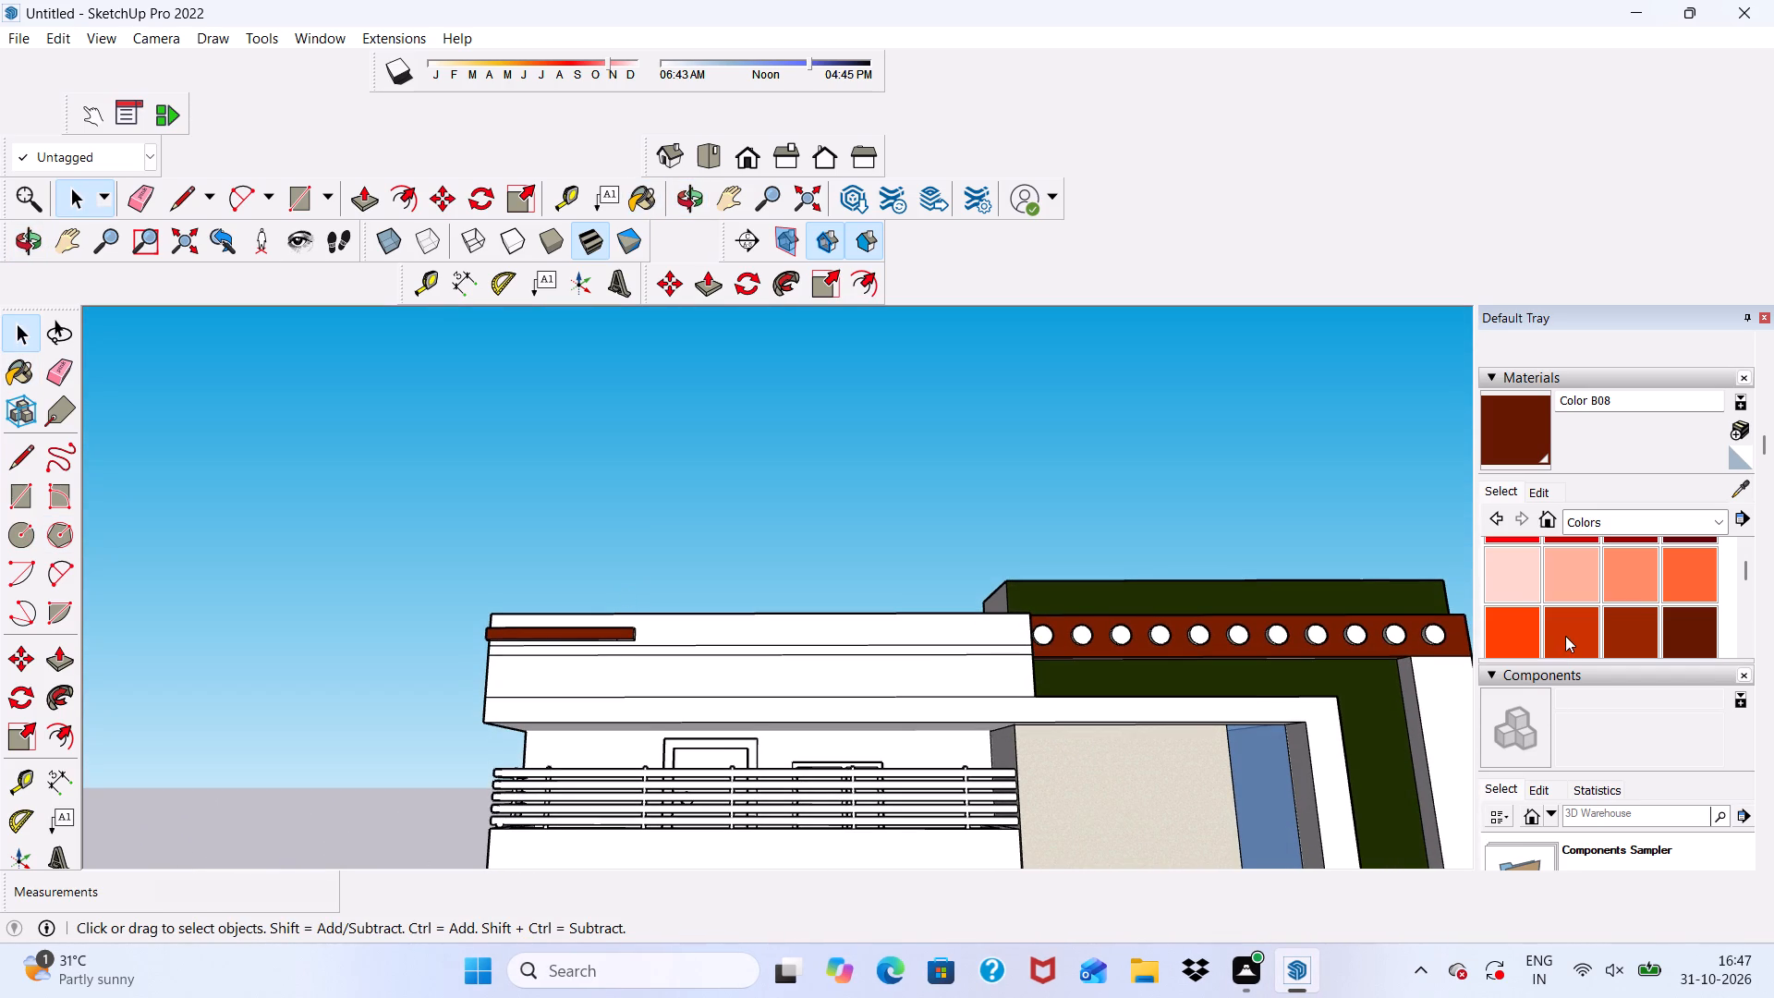
{"action": "scroll", "coordinate": [1565, 636], "scroll_direction": "down", "scroll_amount": 6}
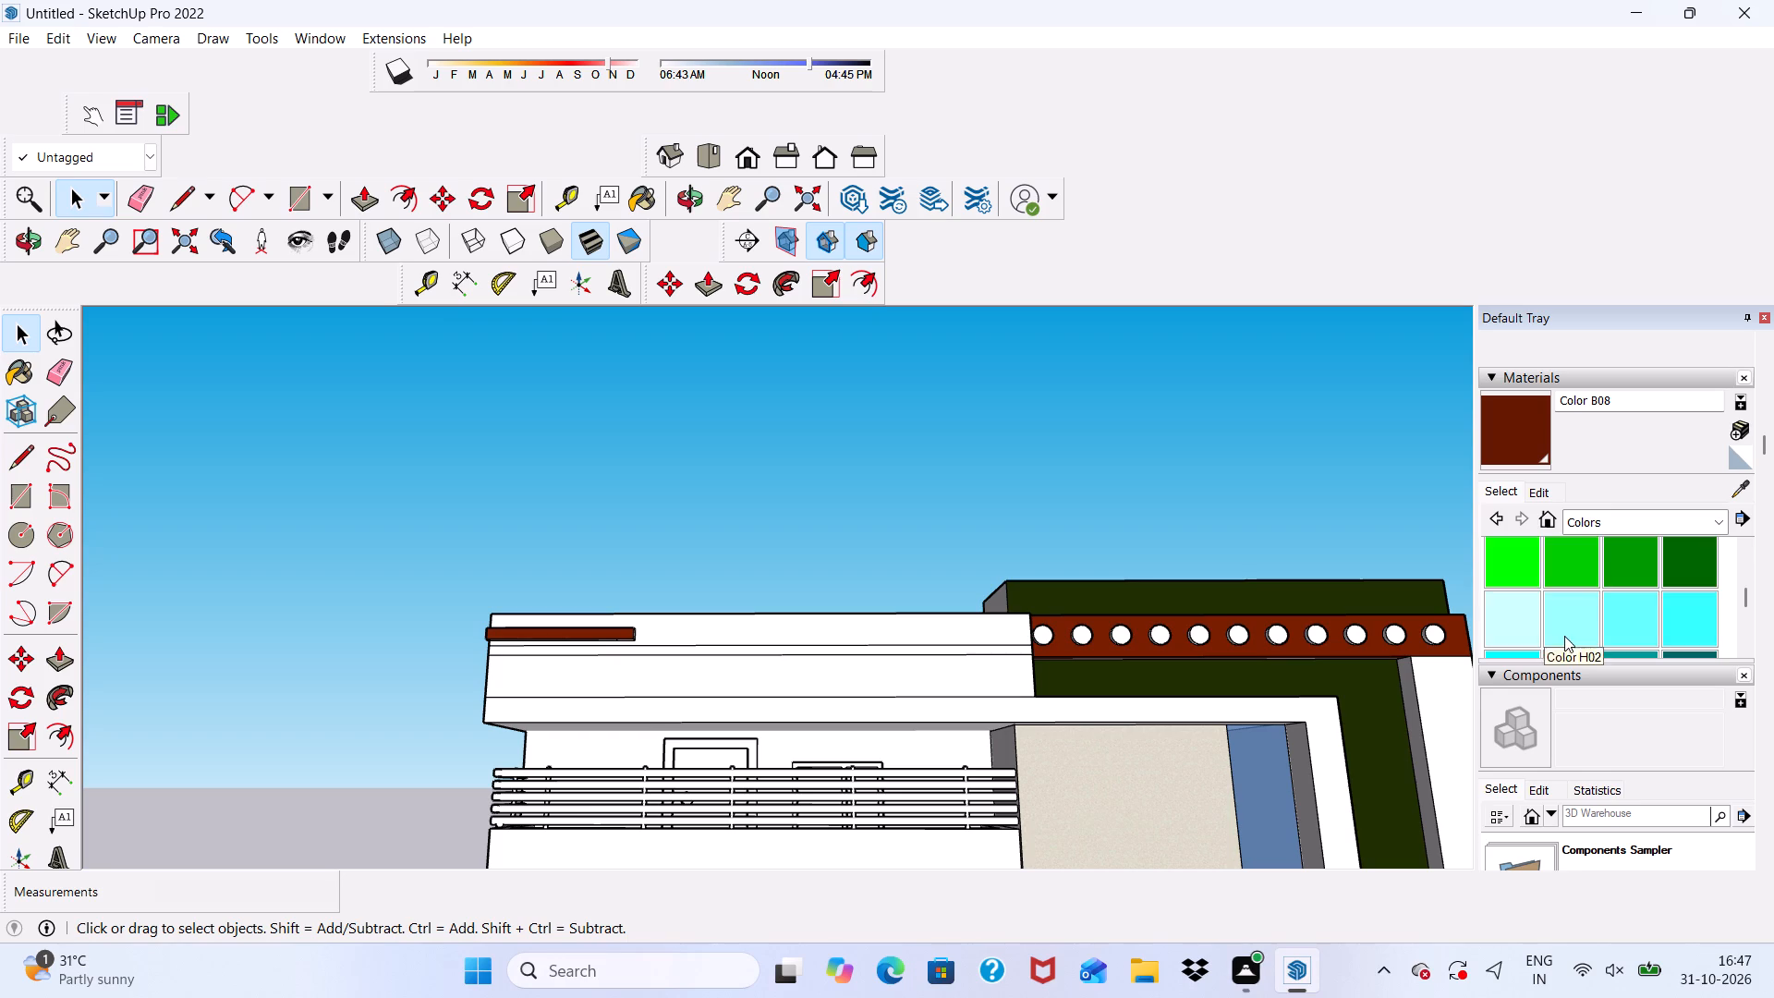
{"action": "scroll", "coordinate": [1564, 636], "scroll_direction": "down", "scroll_amount": 7}
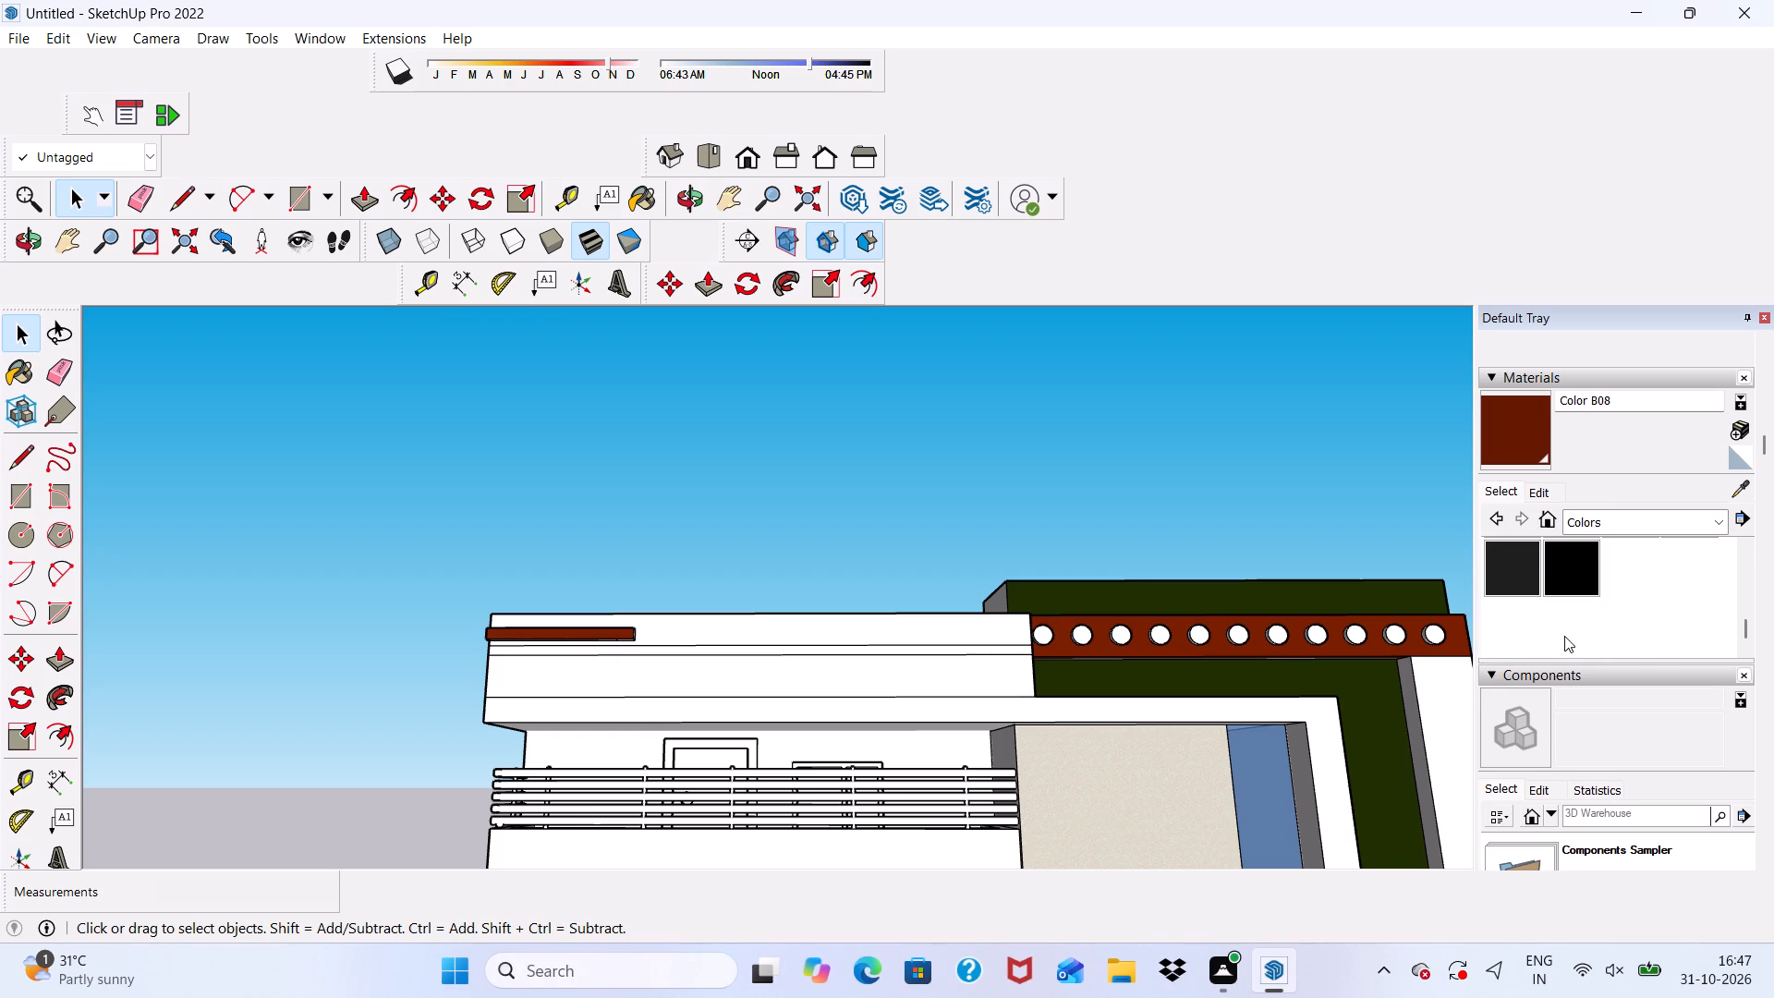
Paint the parapet's upper front strip behind the bar with Formica Graystone from the Synthetic Surfaces collection.
{"action": "left_click", "coordinate": [1712, 522]}
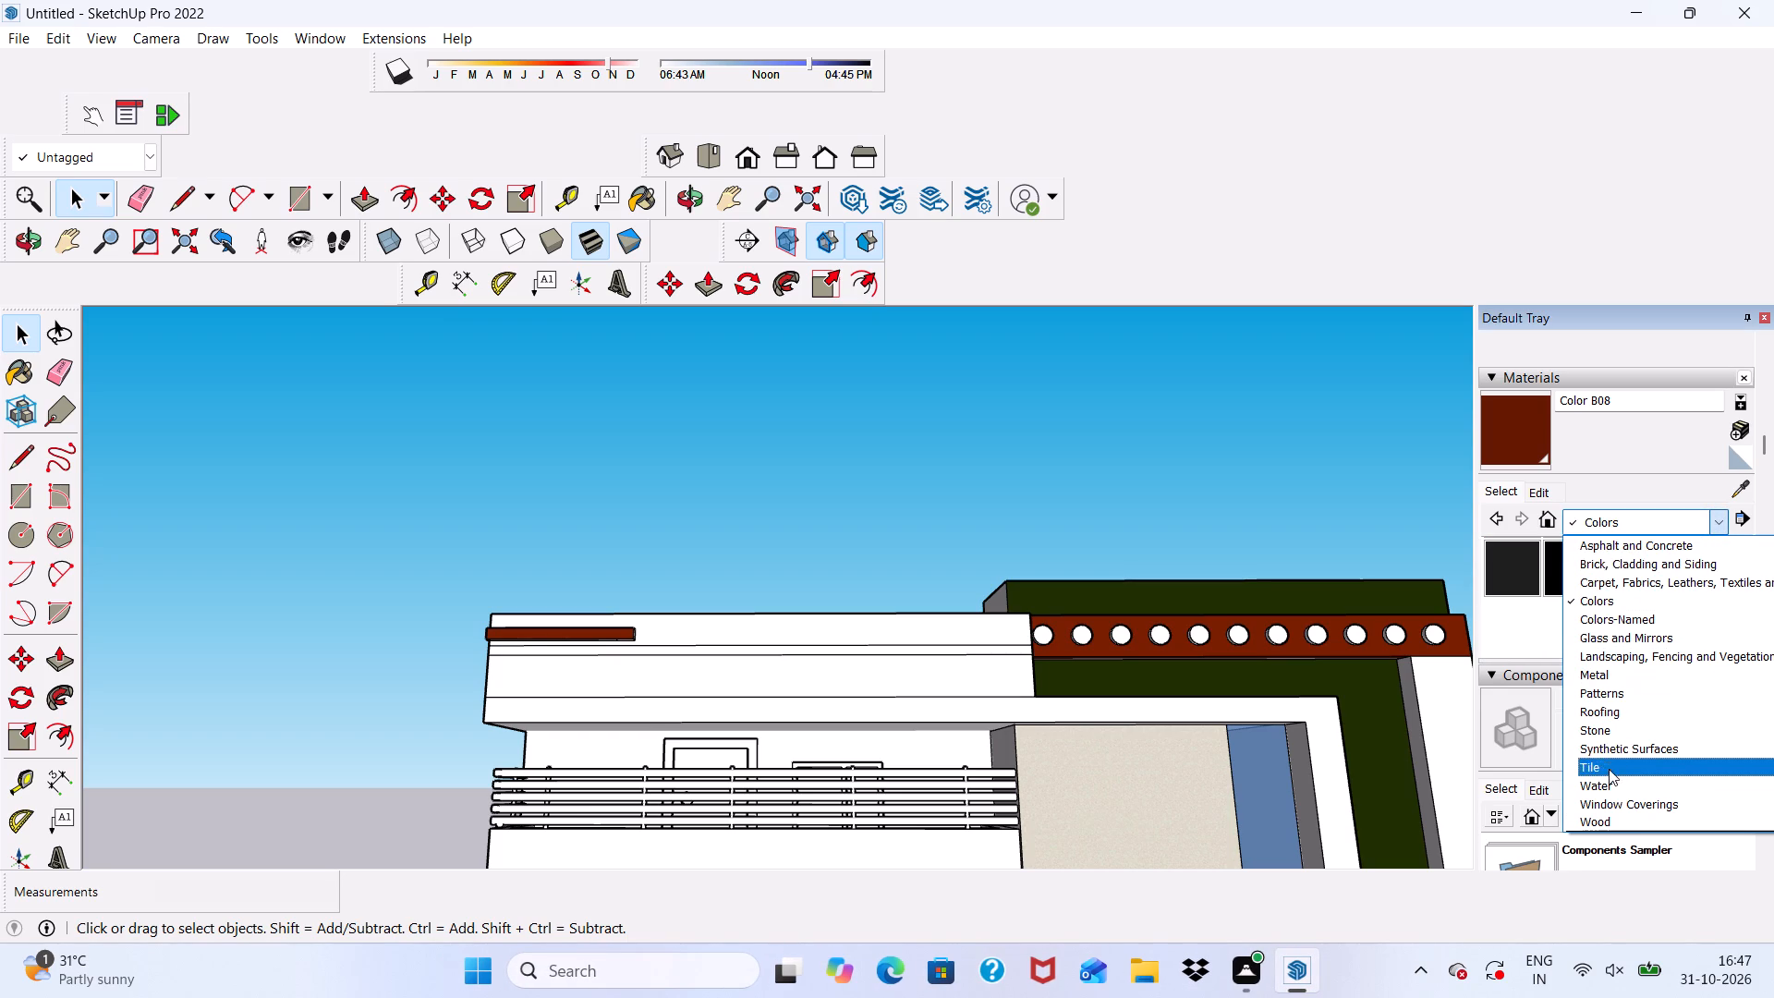
{"action": "left_click", "coordinate": [1609, 744]}
{"action": "left_click", "coordinate": [1622, 627]}
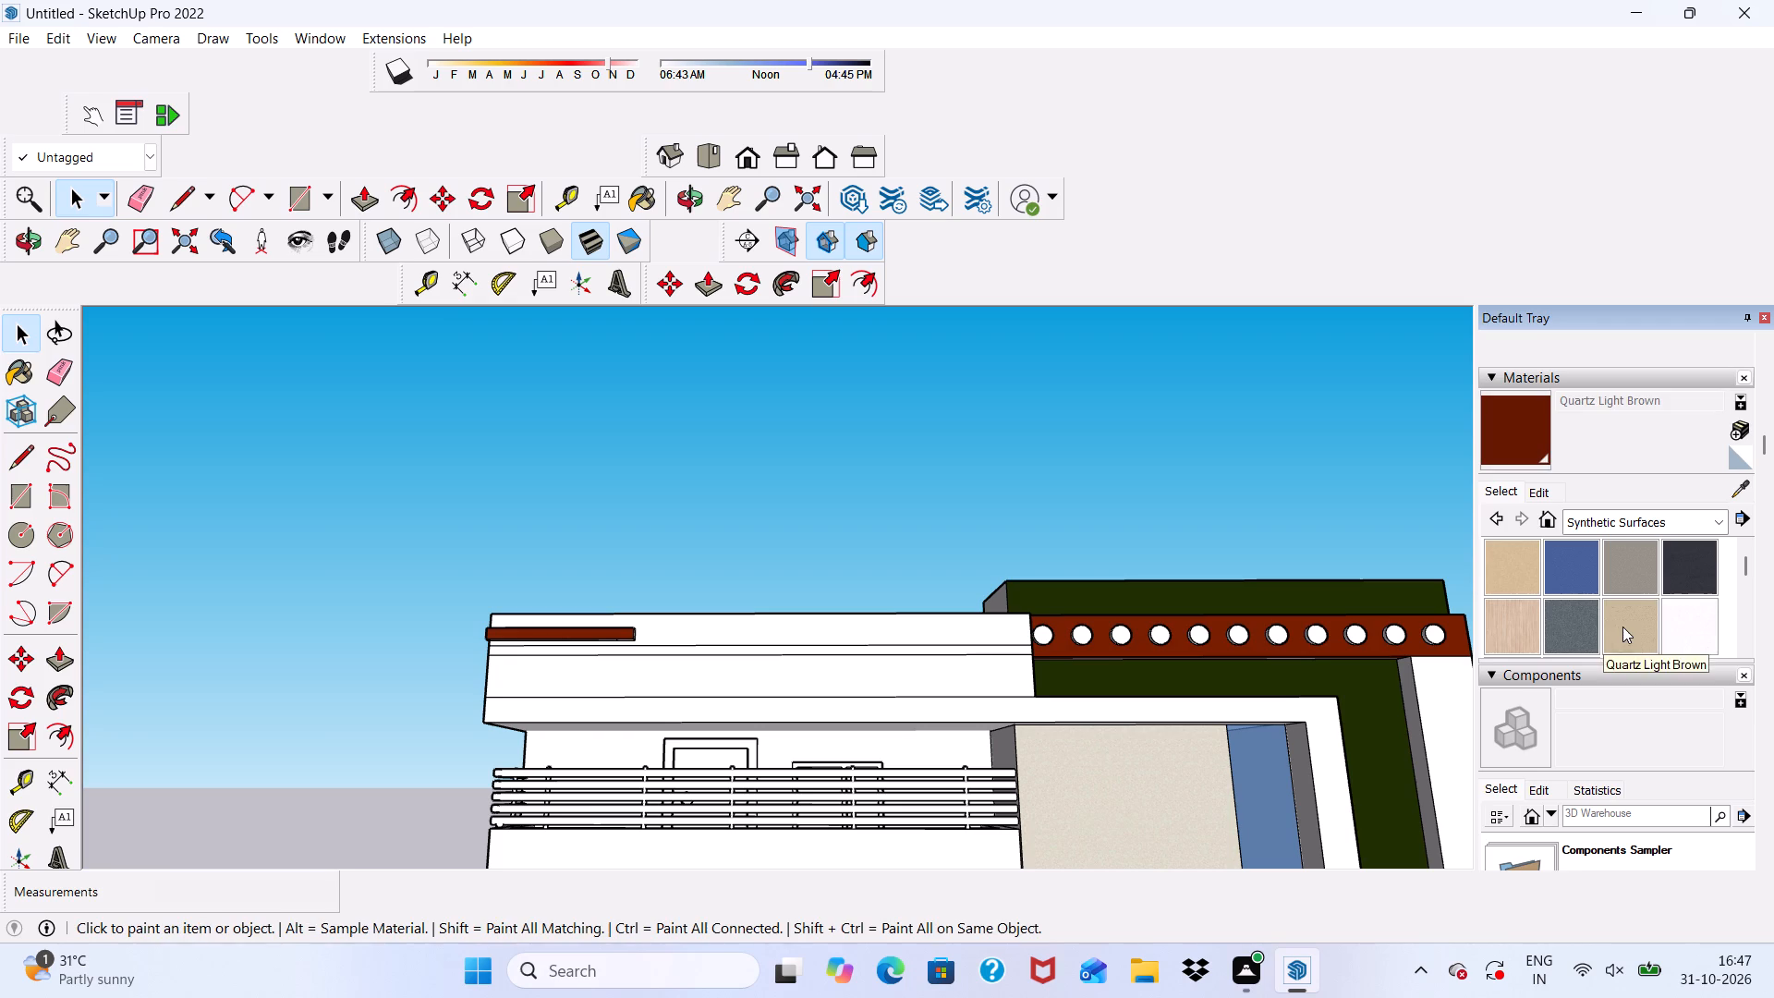
{"action": "left_click", "coordinate": [1627, 556]}
{"action": "scroll", "coordinate": [628, 664], "scroll_direction": "up", "scroll_amount": 10}
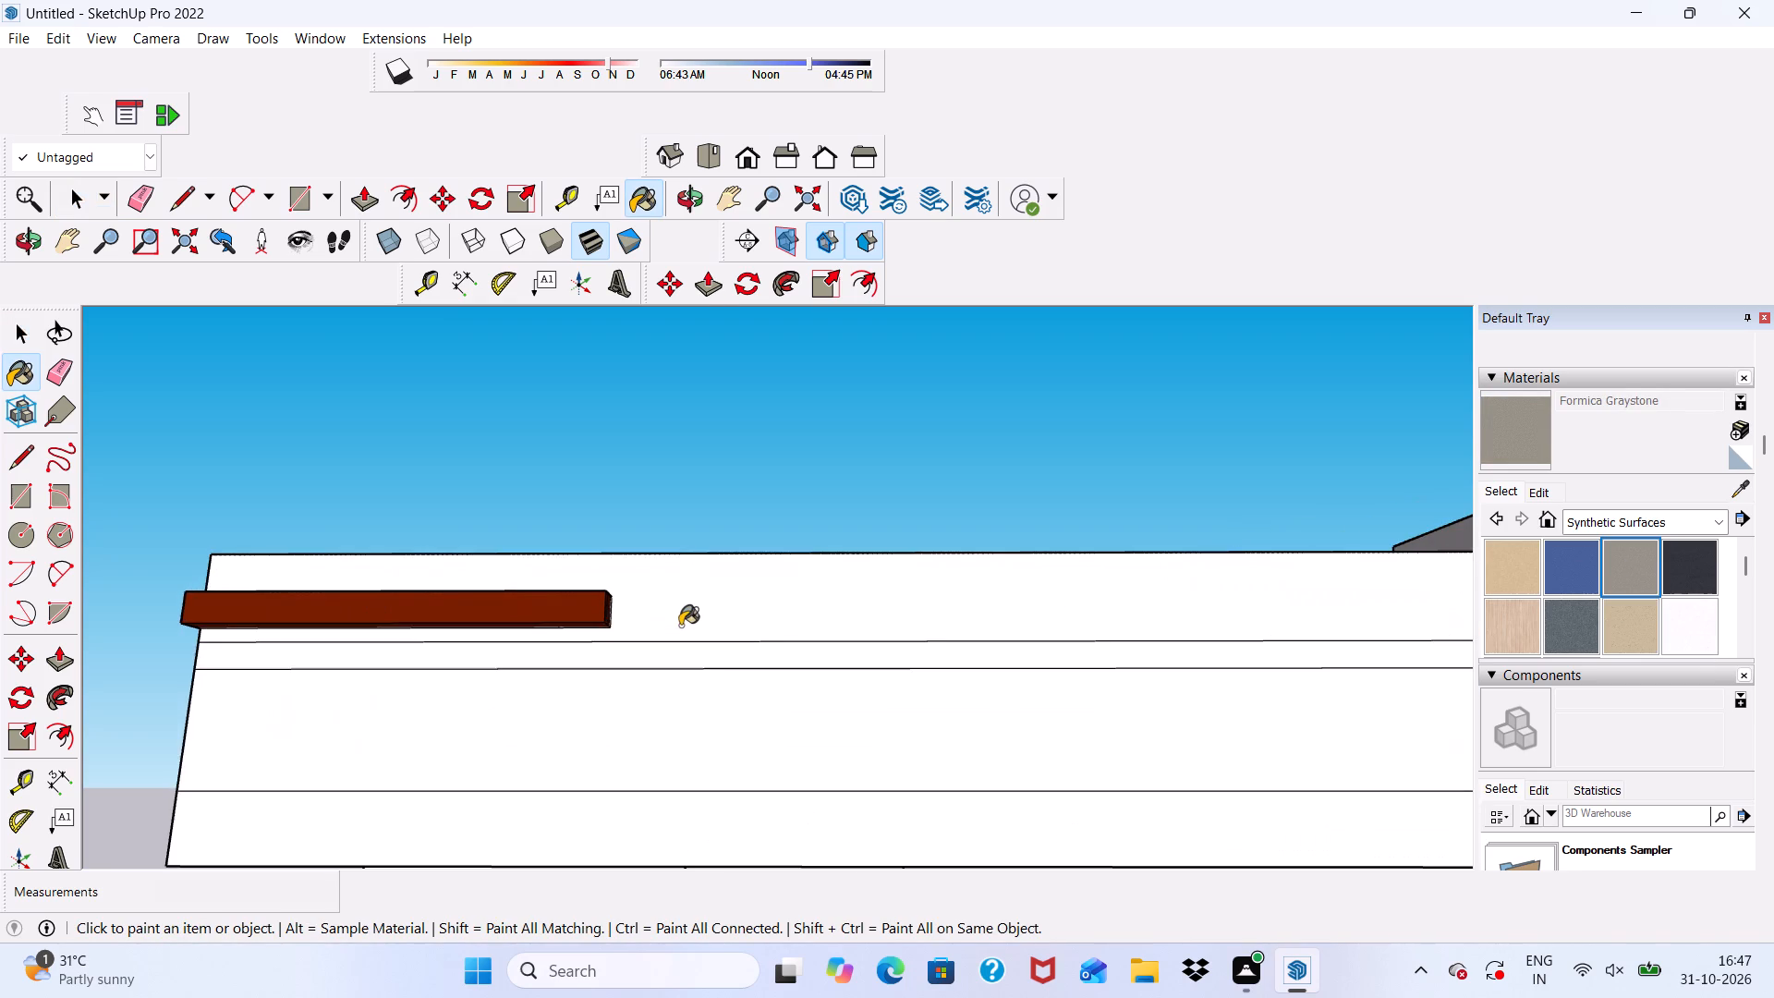
{"action": "left_click", "coordinate": [685, 621]}
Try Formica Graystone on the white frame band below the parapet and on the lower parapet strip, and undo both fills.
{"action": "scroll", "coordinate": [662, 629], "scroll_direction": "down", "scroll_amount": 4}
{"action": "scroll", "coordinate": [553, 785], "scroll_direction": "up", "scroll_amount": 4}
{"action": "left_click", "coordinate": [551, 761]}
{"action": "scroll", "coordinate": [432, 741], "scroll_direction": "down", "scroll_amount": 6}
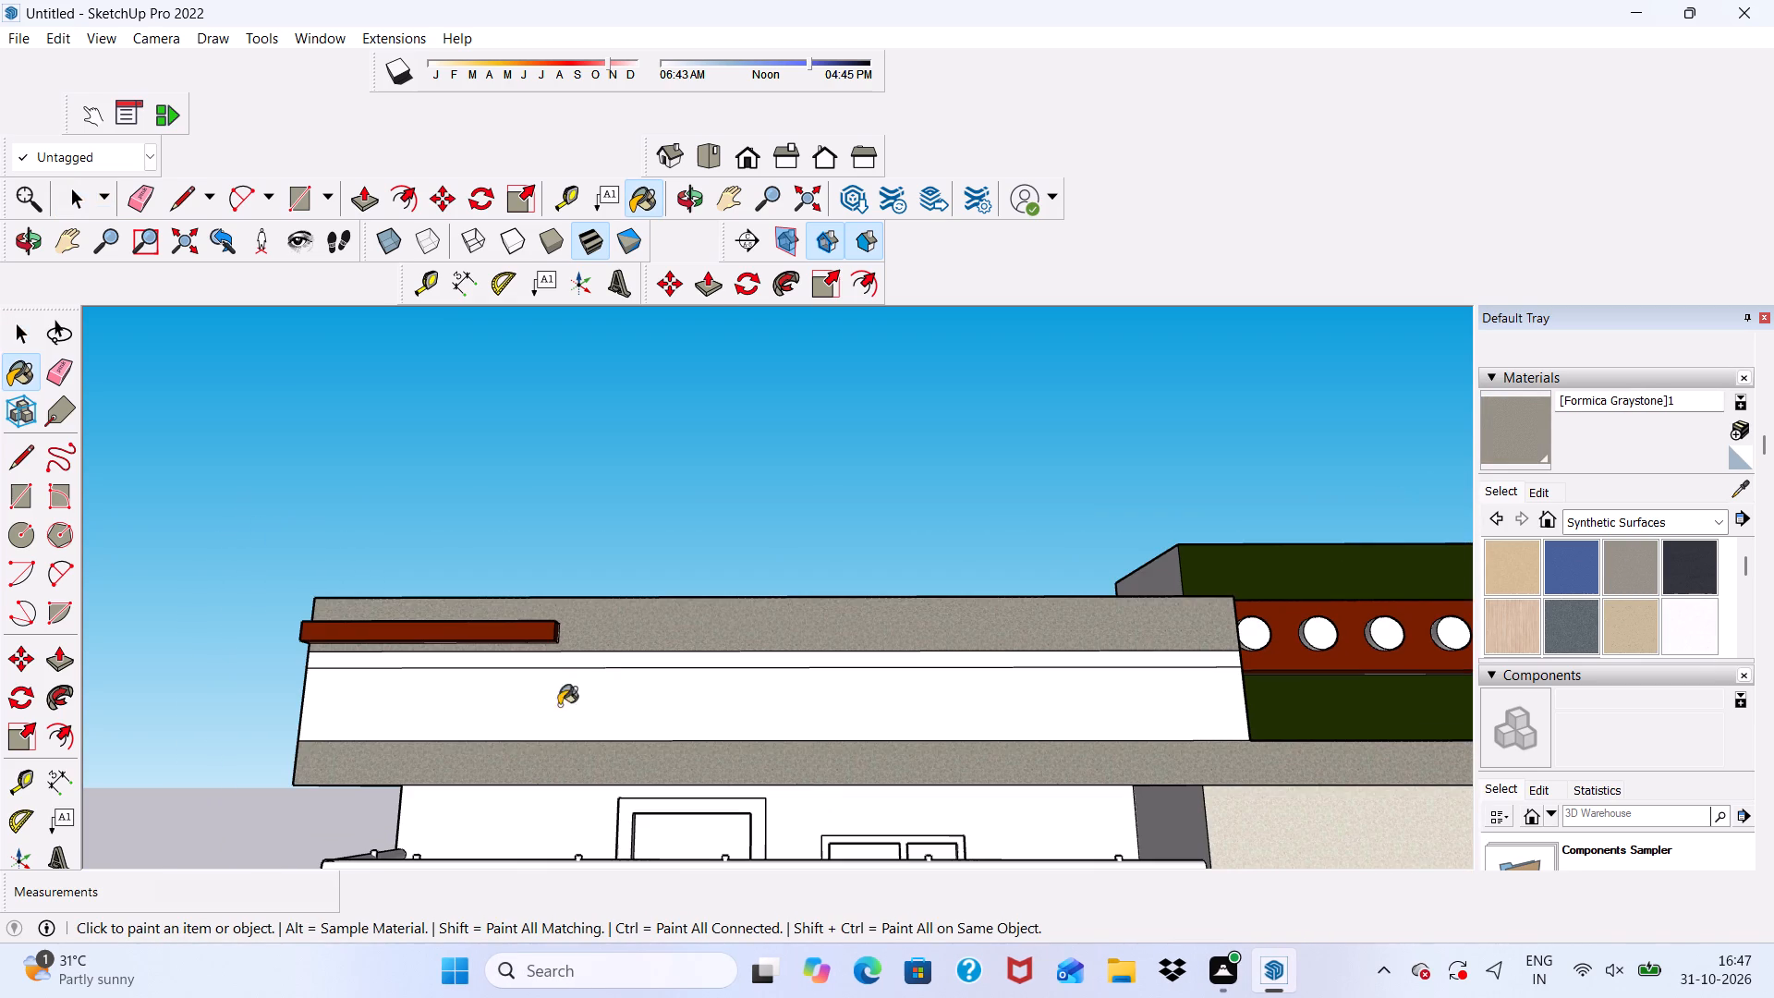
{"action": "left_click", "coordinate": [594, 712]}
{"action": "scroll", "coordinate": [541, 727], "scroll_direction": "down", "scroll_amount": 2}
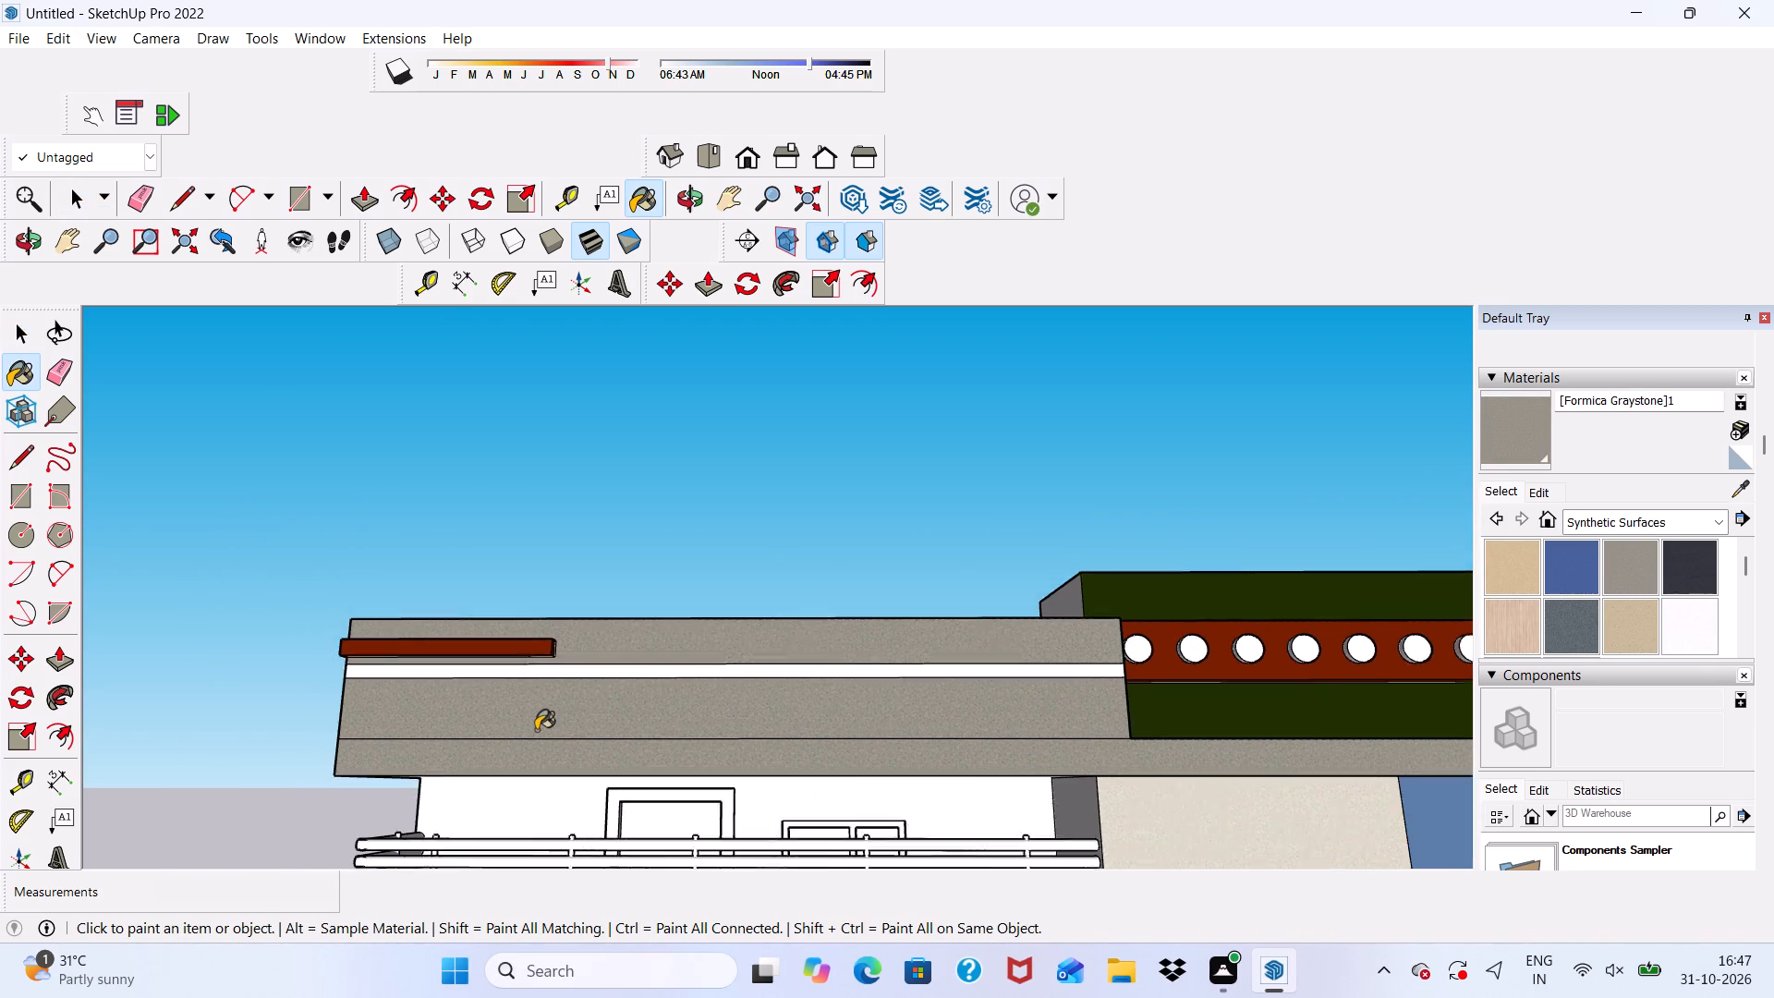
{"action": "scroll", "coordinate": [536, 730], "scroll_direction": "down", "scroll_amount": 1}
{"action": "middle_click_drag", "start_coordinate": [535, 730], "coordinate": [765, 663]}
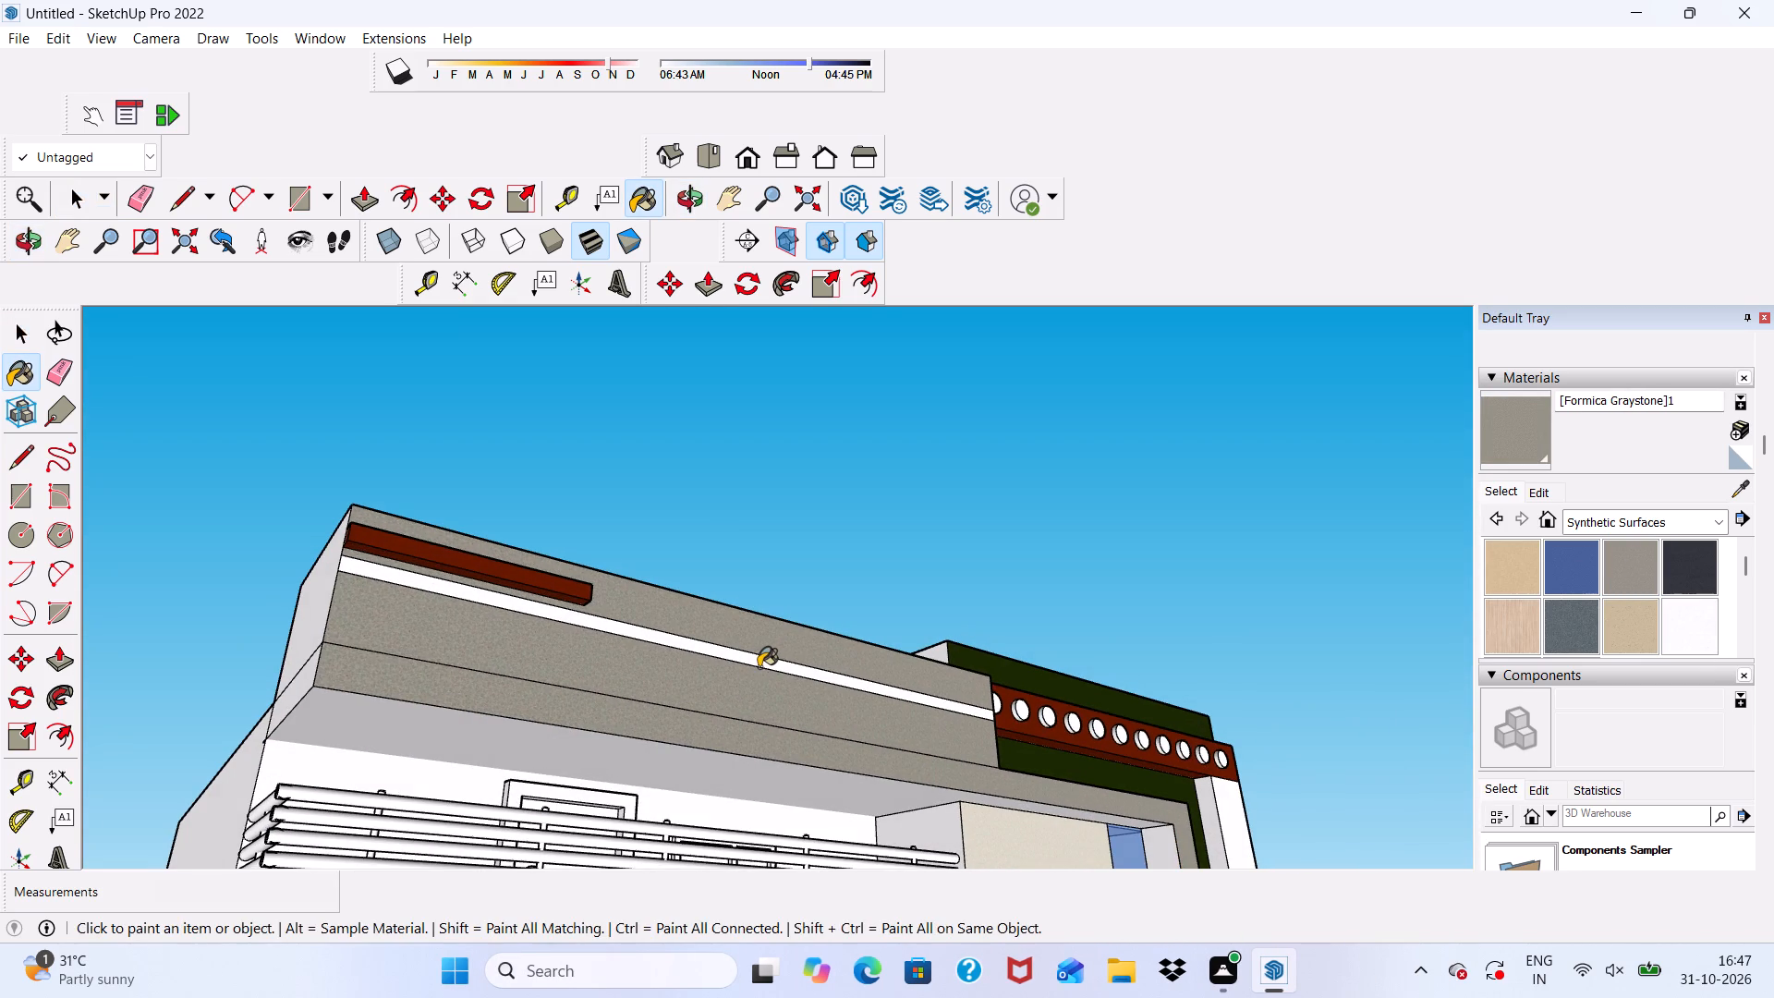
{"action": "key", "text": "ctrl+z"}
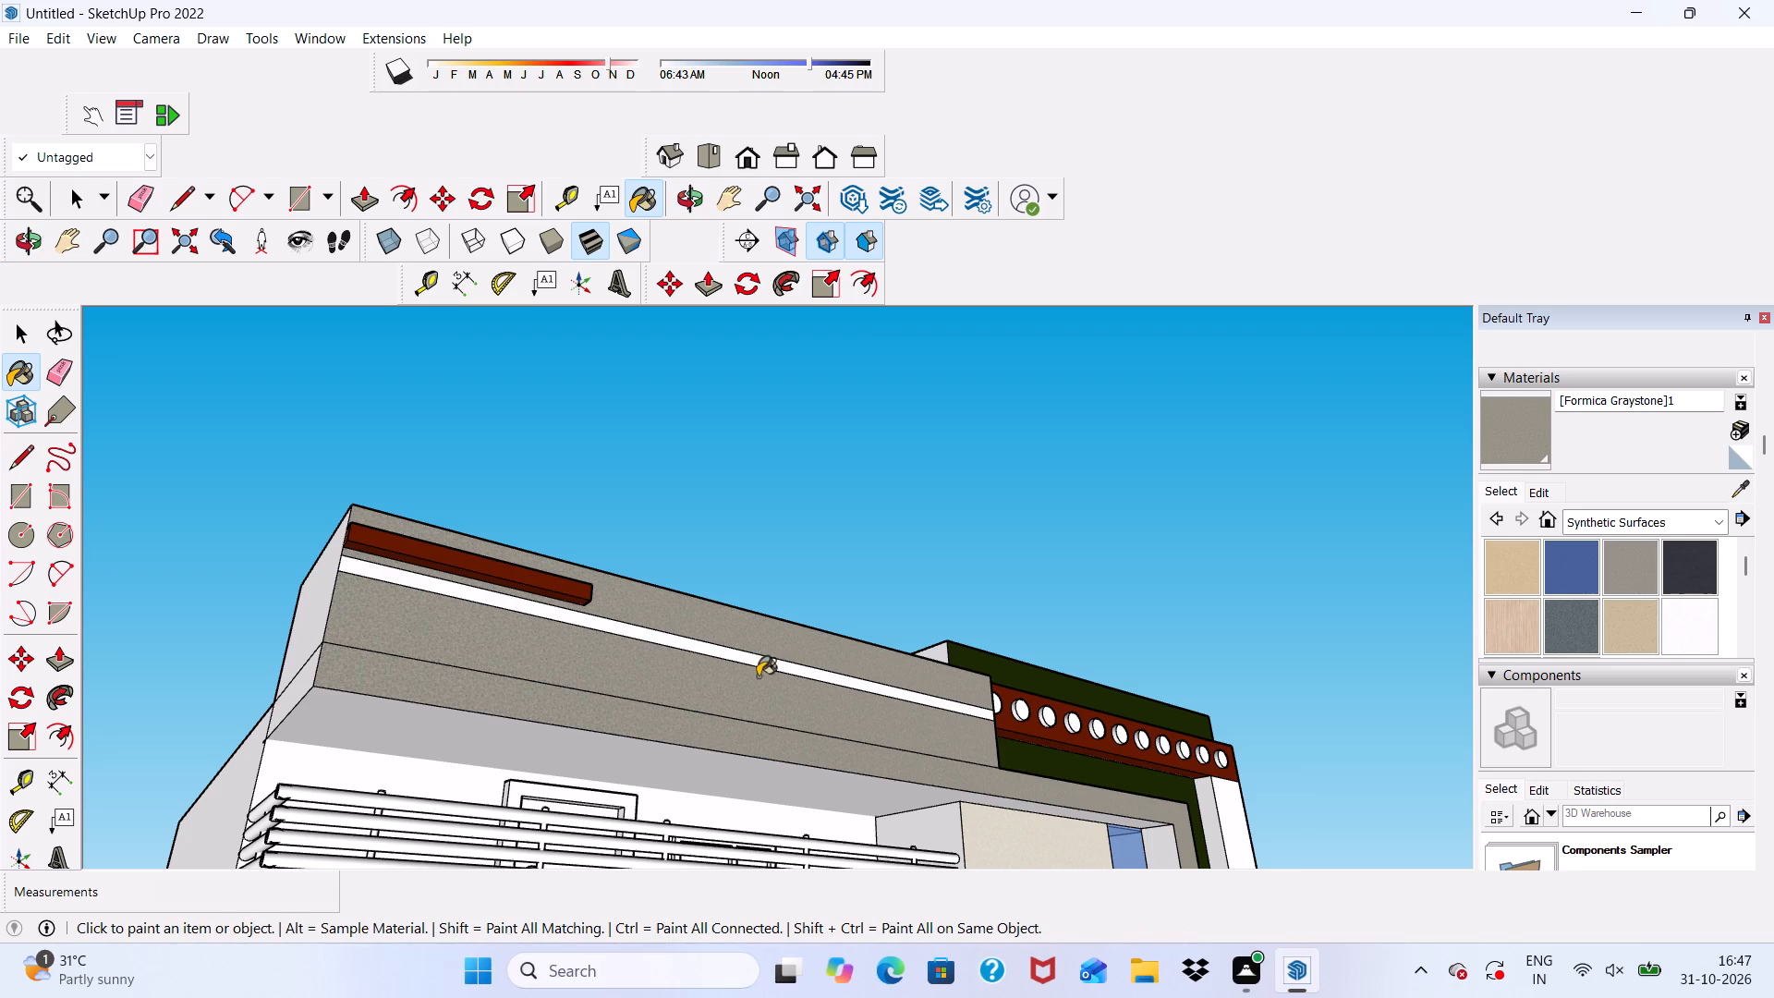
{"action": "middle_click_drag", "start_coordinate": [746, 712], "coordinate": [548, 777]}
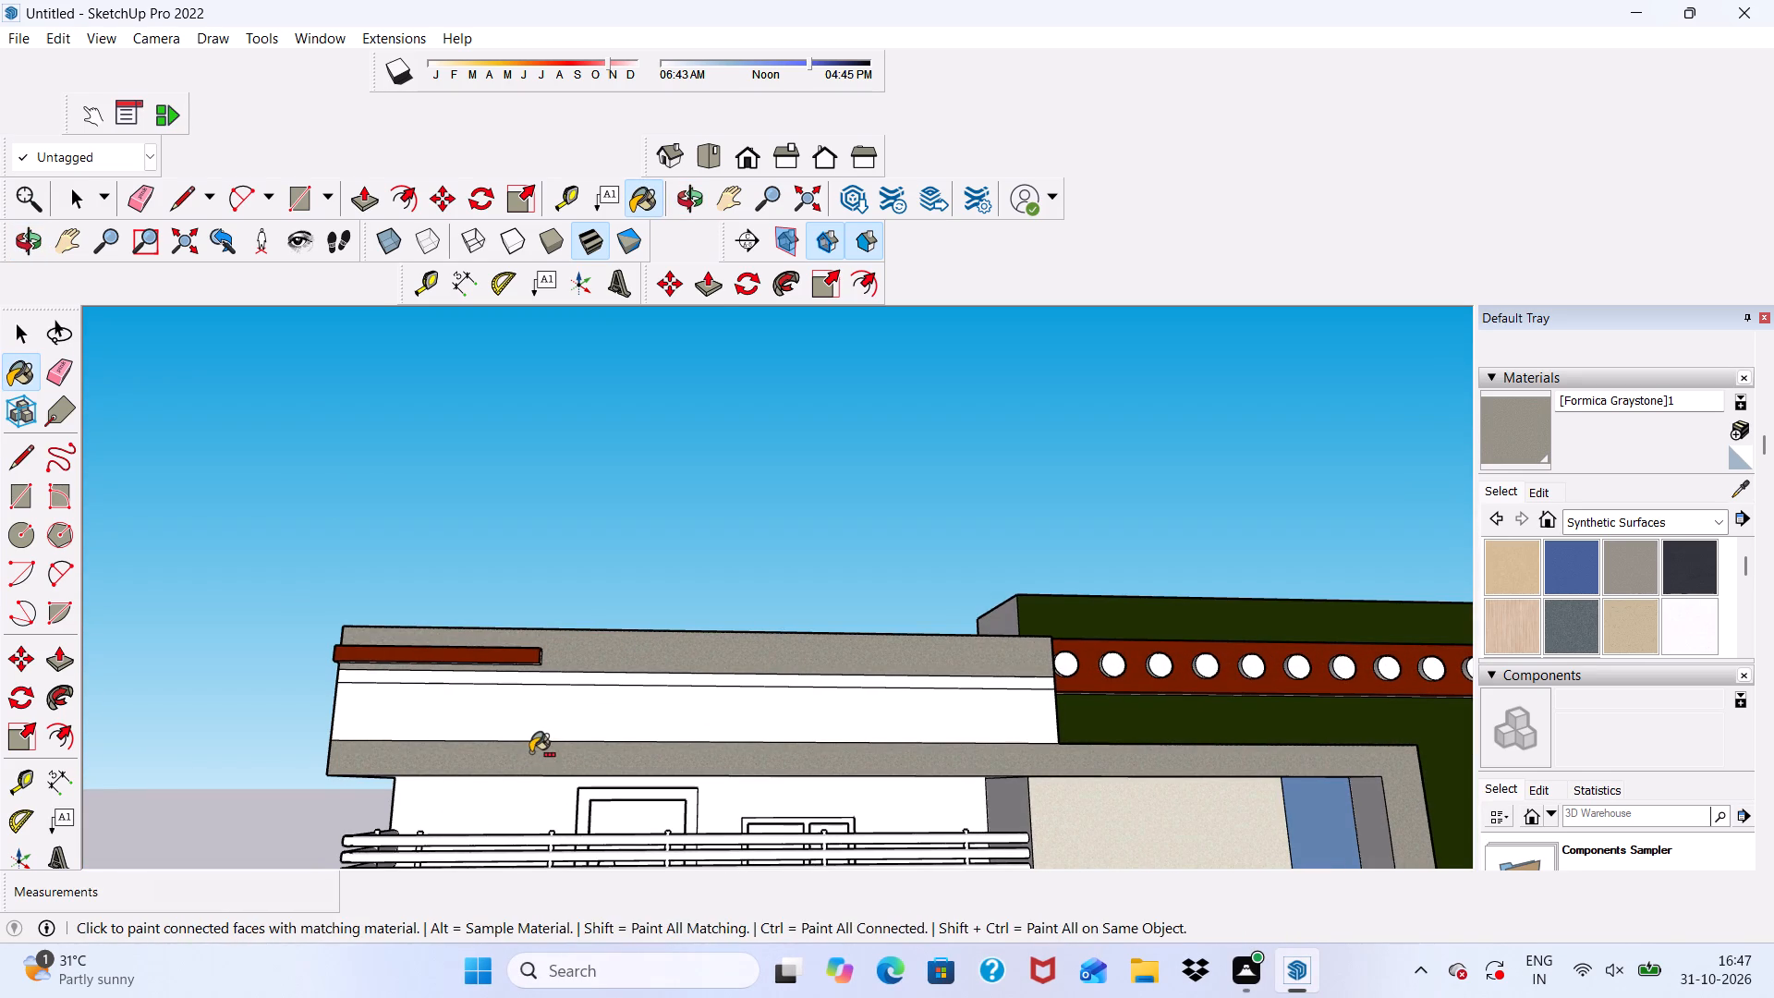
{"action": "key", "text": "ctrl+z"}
Paint the wide lower front strip of the parapet with Formica Graystone, leaving the thin groove strip white.
{"action": "scroll", "coordinate": [763, 643], "scroll_direction": "down", "scroll_amount": 5}
{"action": "middle_click_drag", "start_coordinate": [703, 761], "coordinate": [553, 893]}
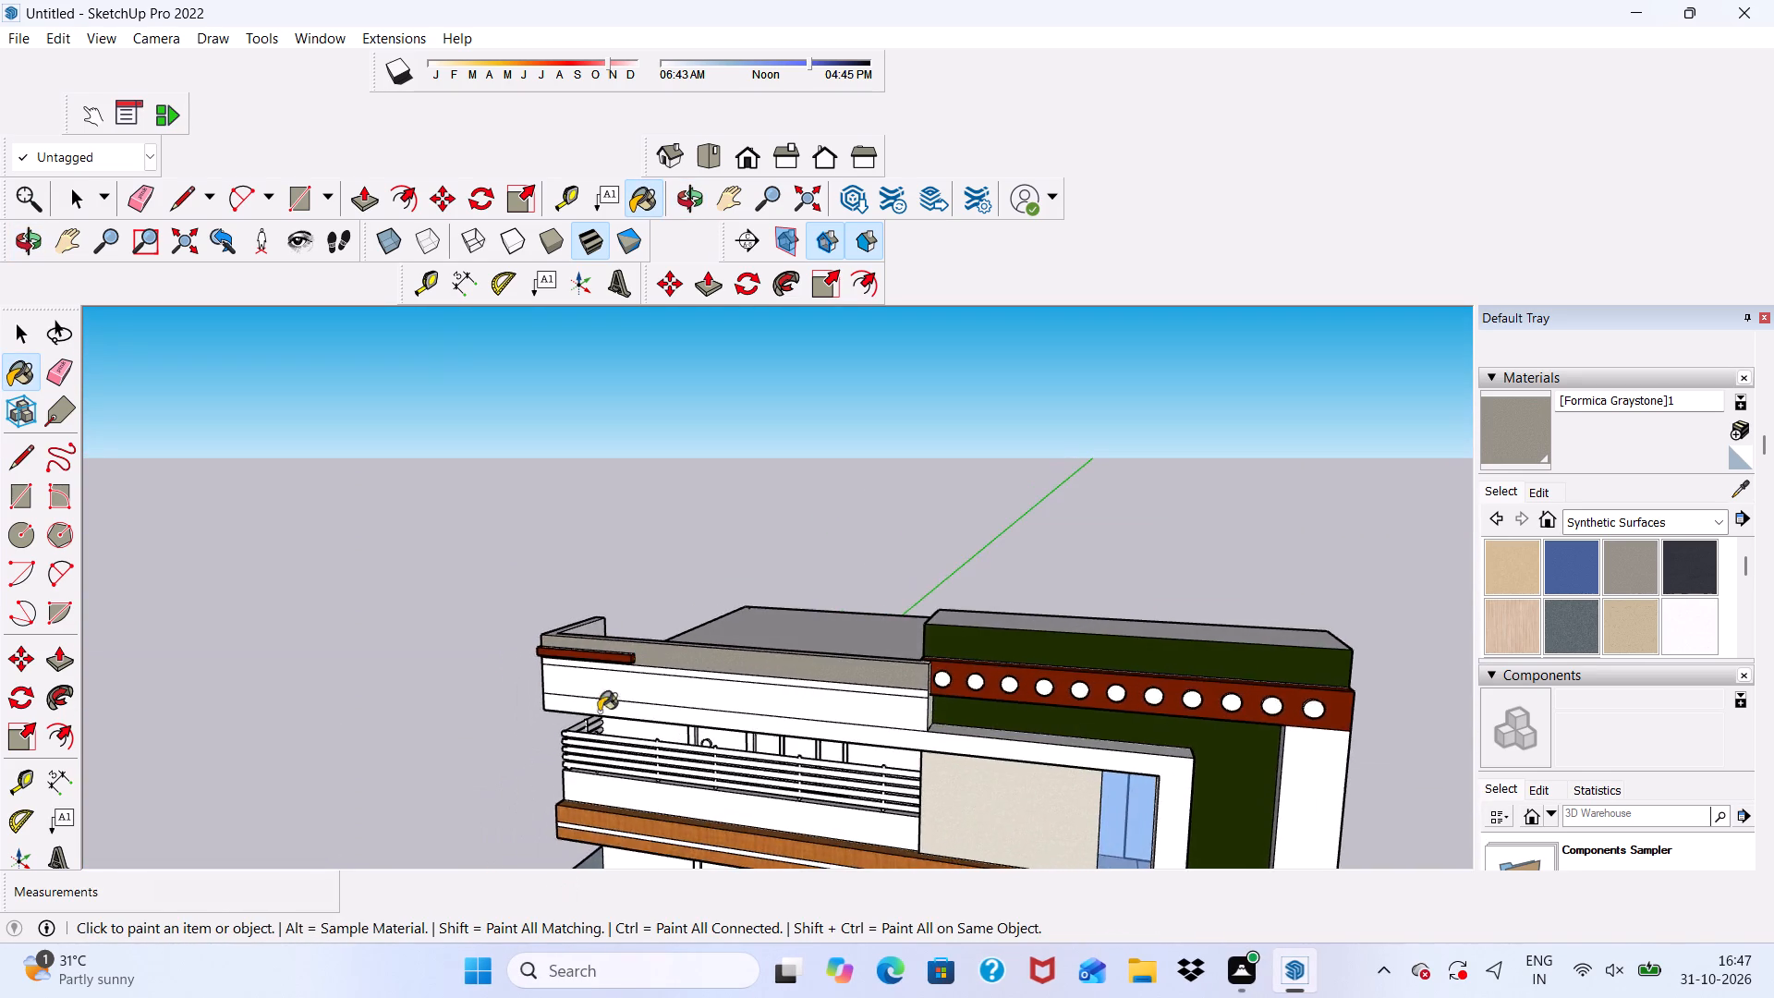
{"action": "scroll", "coordinate": [653, 644], "scroll_direction": "up", "scroll_amount": 11}
{"action": "scroll", "coordinate": [544, 707], "scroll_direction": "down", "scroll_amount": 1}
{"action": "left_click", "coordinate": [544, 707]}
{"action": "scroll", "coordinate": [456, 688], "scroll_direction": "down", "scroll_amount": 6}
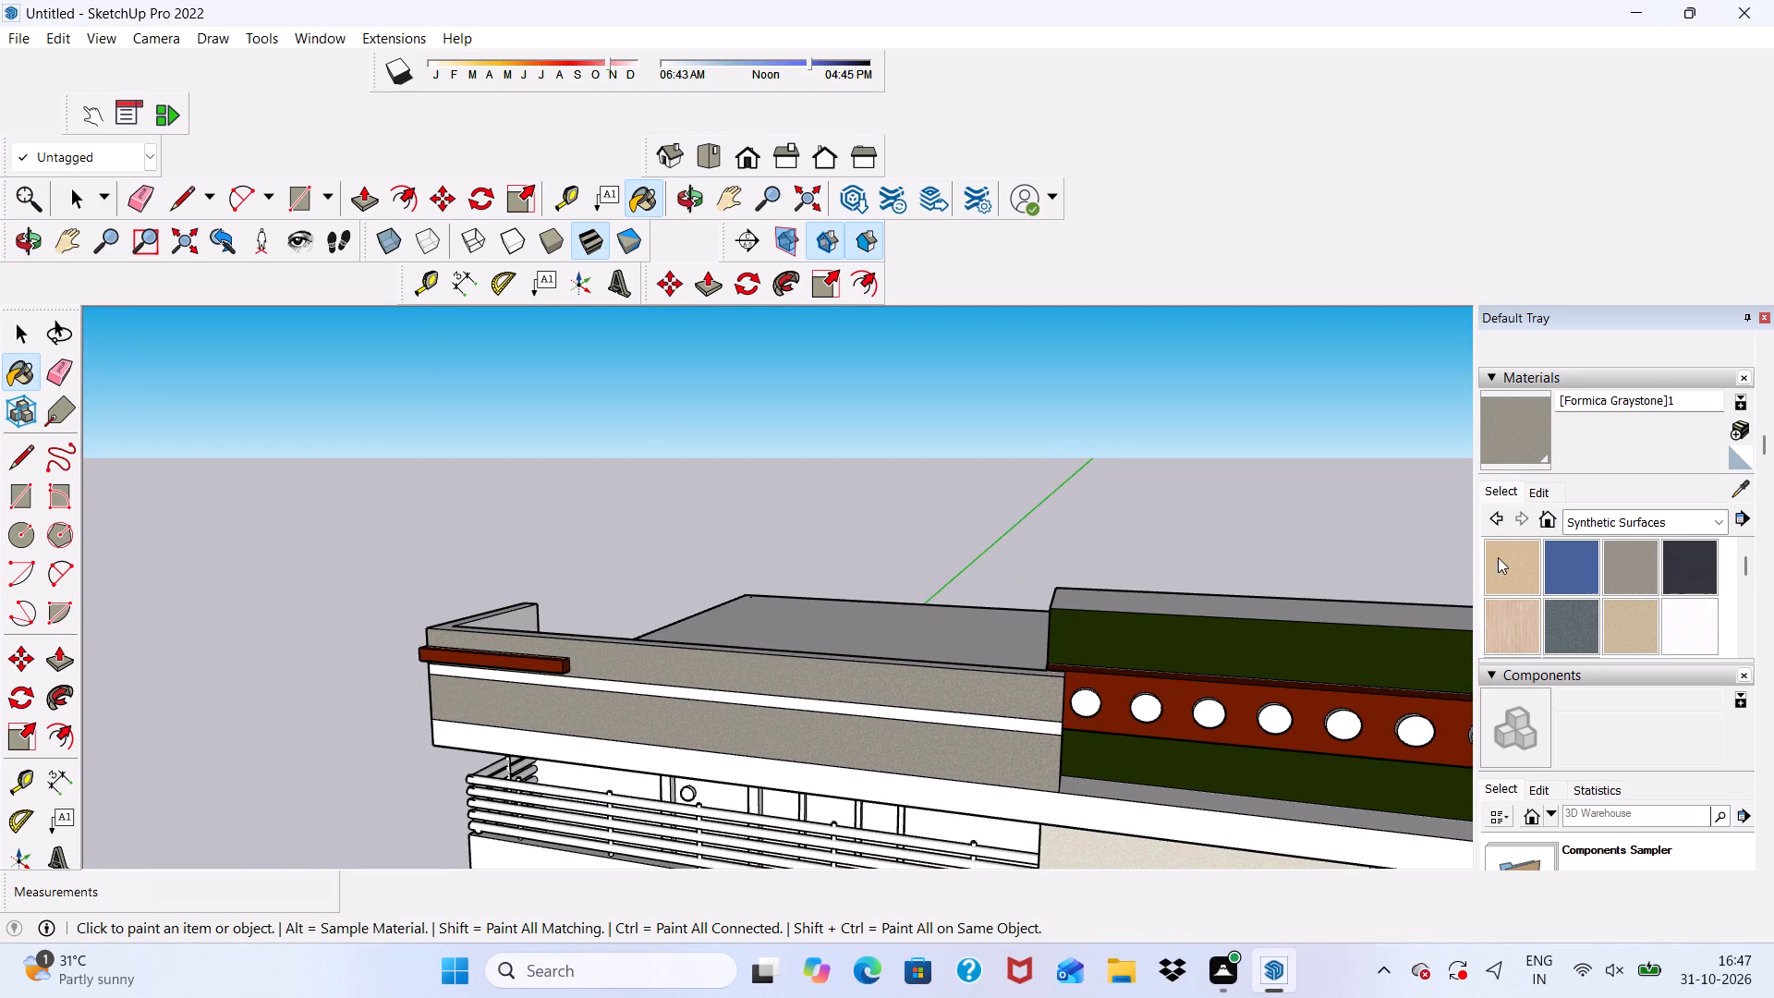
Lighten the Formica Graystone material's colour to a pale beige-grey.
{"action": "left_click", "coordinate": [1532, 493]}
{"action": "left_click_drag", "start_coordinate": [1598, 595], "coordinate": [1598, 572]}
{"action": "left_click_drag", "start_coordinate": [1597, 572], "coordinate": [1596, 581]}
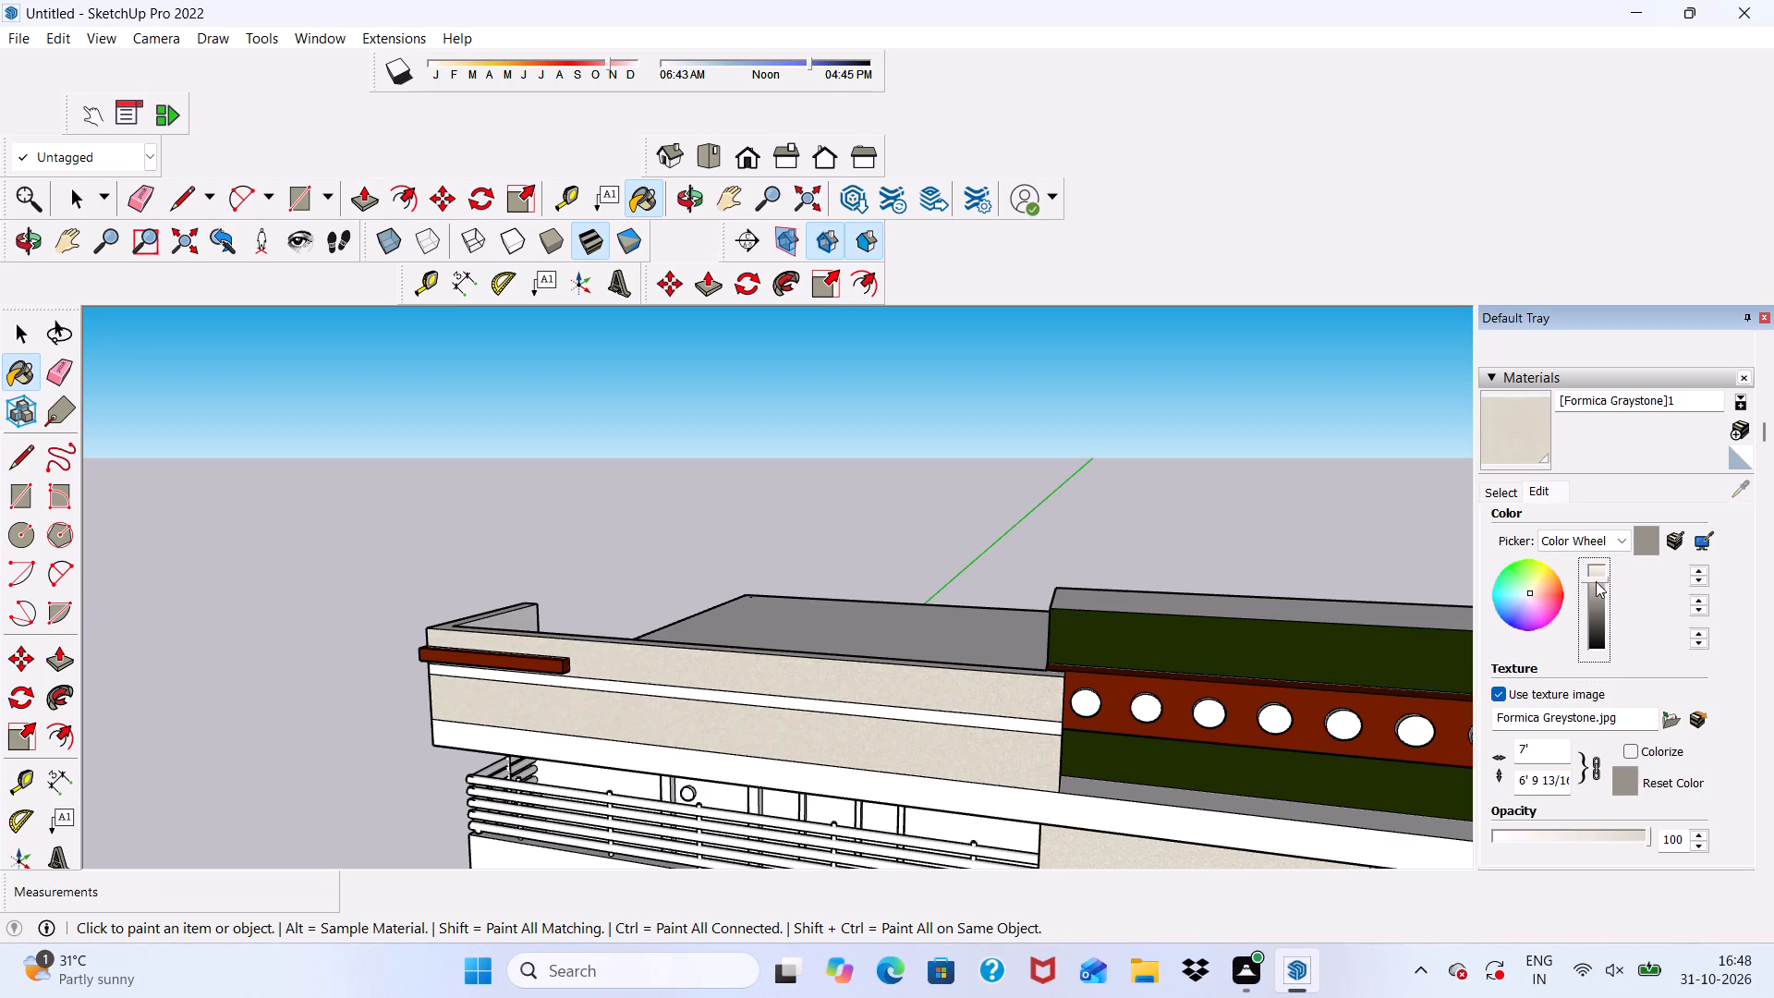
{"action": "left_click_drag", "start_coordinate": [1596, 581], "coordinate": [1598, 590]}
Paint the parapet's outer side face and its top surface with the lightened Formica Graystone.
{"action": "scroll", "coordinate": [496, 627], "scroll_direction": "down", "scroll_amount": 2}
{"action": "middle_click_drag", "start_coordinate": [342, 651], "coordinate": [634, 542]}
{"action": "scroll", "coordinate": [625, 539], "scroll_direction": "down", "scroll_amount": 5}
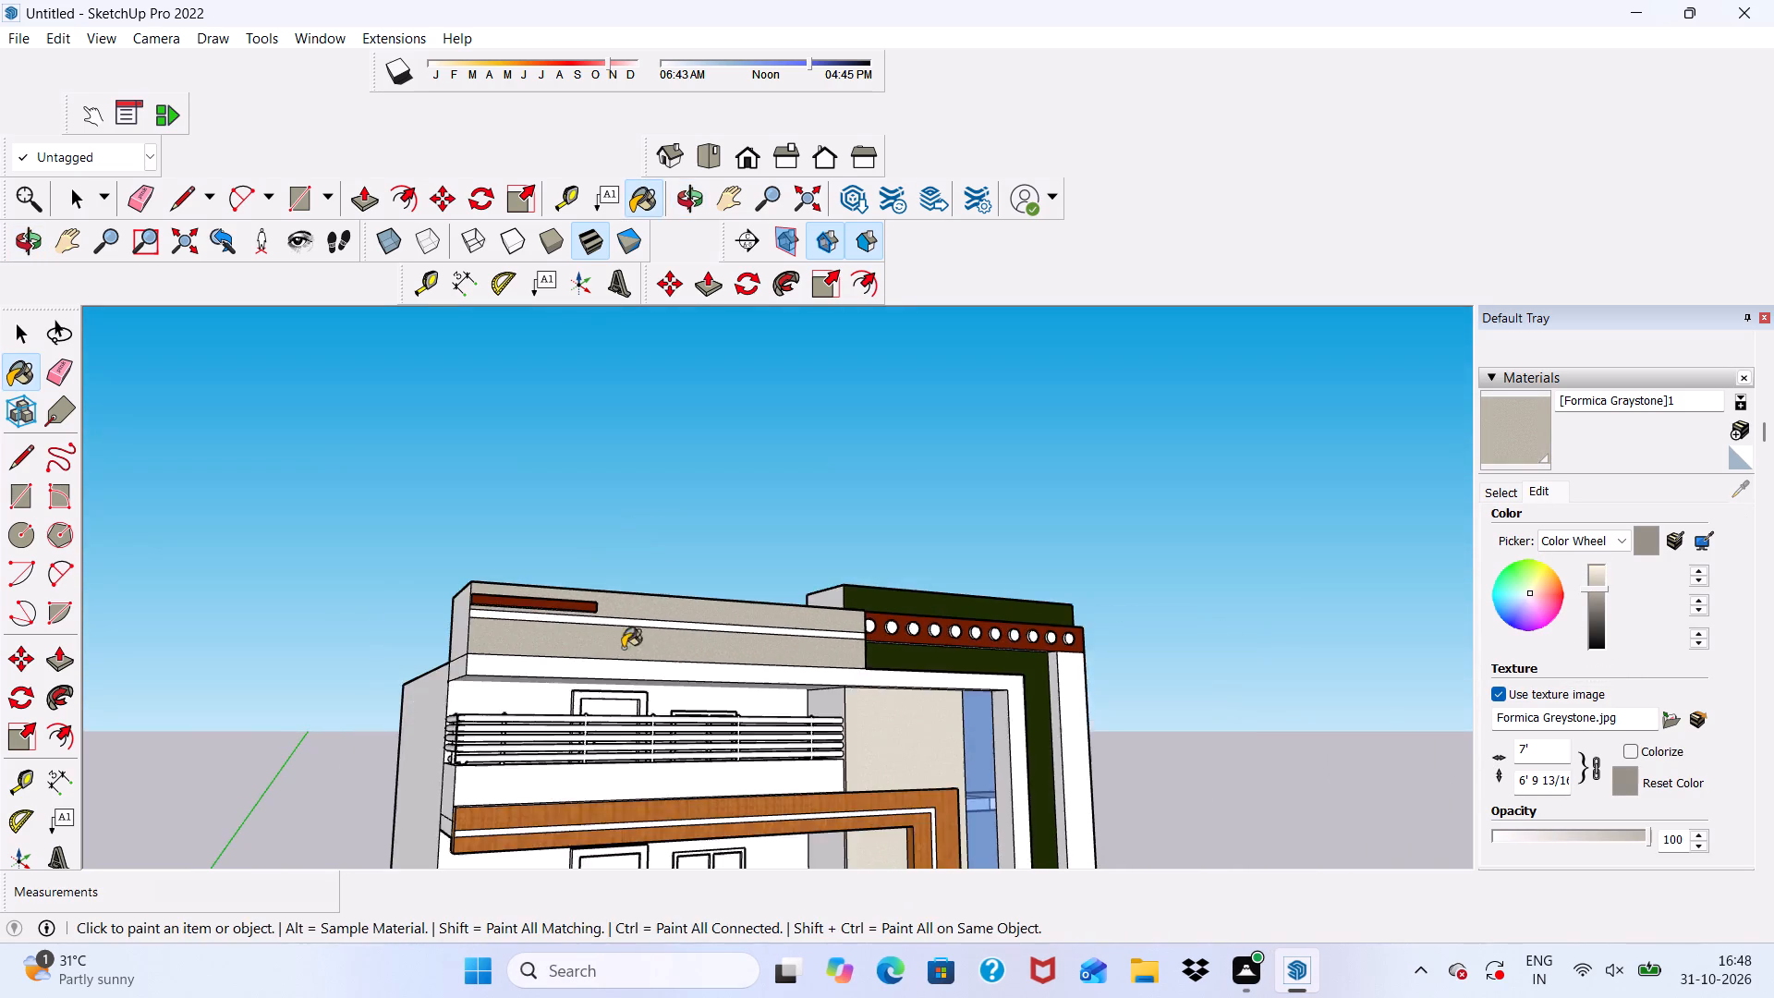
{"action": "middle_click_drag", "start_coordinate": [672, 654], "coordinate": [1015, 707]}
{"action": "scroll", "coordinate": [401, 647], "scroll_direction": "up", "scroll_amount": 4}
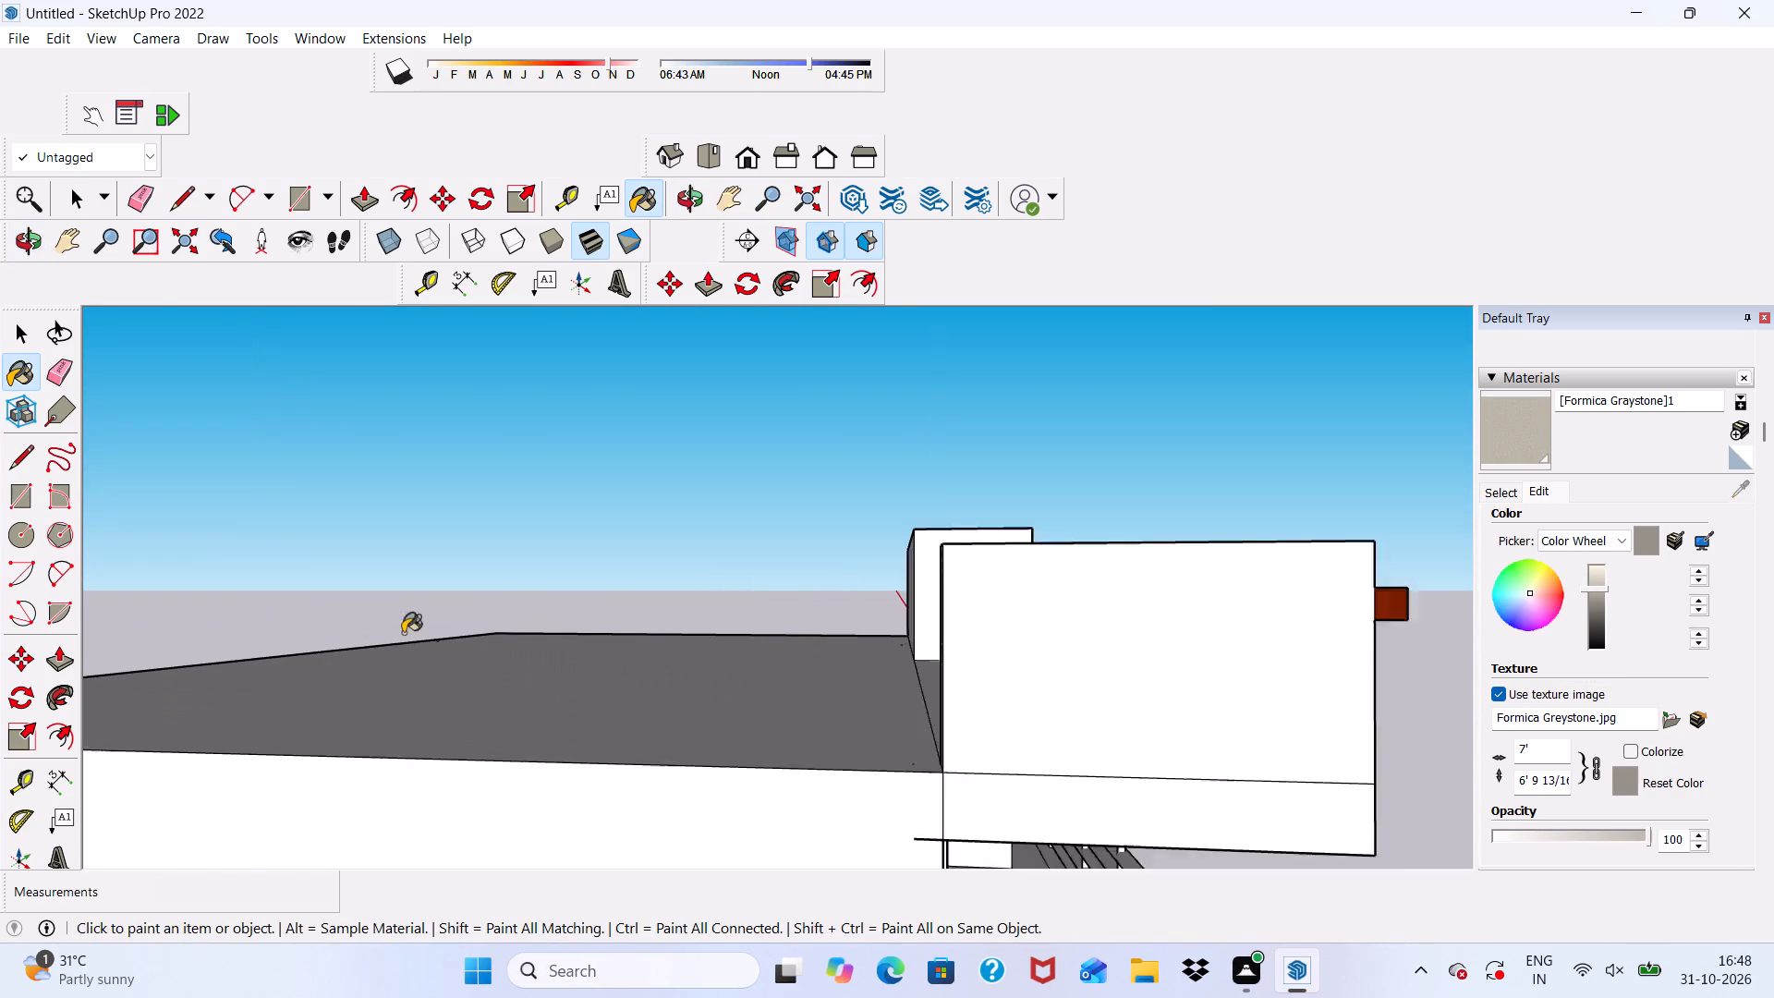
{"action": "scroll", "coordinate": [403, 633], "scroll_direction": "up", "scroll_amount": 2}
{"action": "left_click", "coordinate": [1166, 689]}
{"action": "scroll", "coordinate": [800, 573], "scroll_direction": "down", "scroll_amount": 6}
{"action": "middle_click_drag", "start_coordinate": [1011, 637], "coordinate": [986, 825]}
{"action": "scroll", "coordinate": [949, 742], "scroll_direction": "up", "scroll_amount": 10}
{"action": "left_click", "coordinate": [958, 676]}
Paint the roof-side inner faces of the parapet and the end face of its short side return with Formica Graystone.
{"action": "middle_click_drag", "start_coordinate": [914, 678], "coordinate": [1179, 663]}
{"action": "scroll", "coordinate": [1180, 566], "scroll_direction": "up", "scroll_amount": 2}
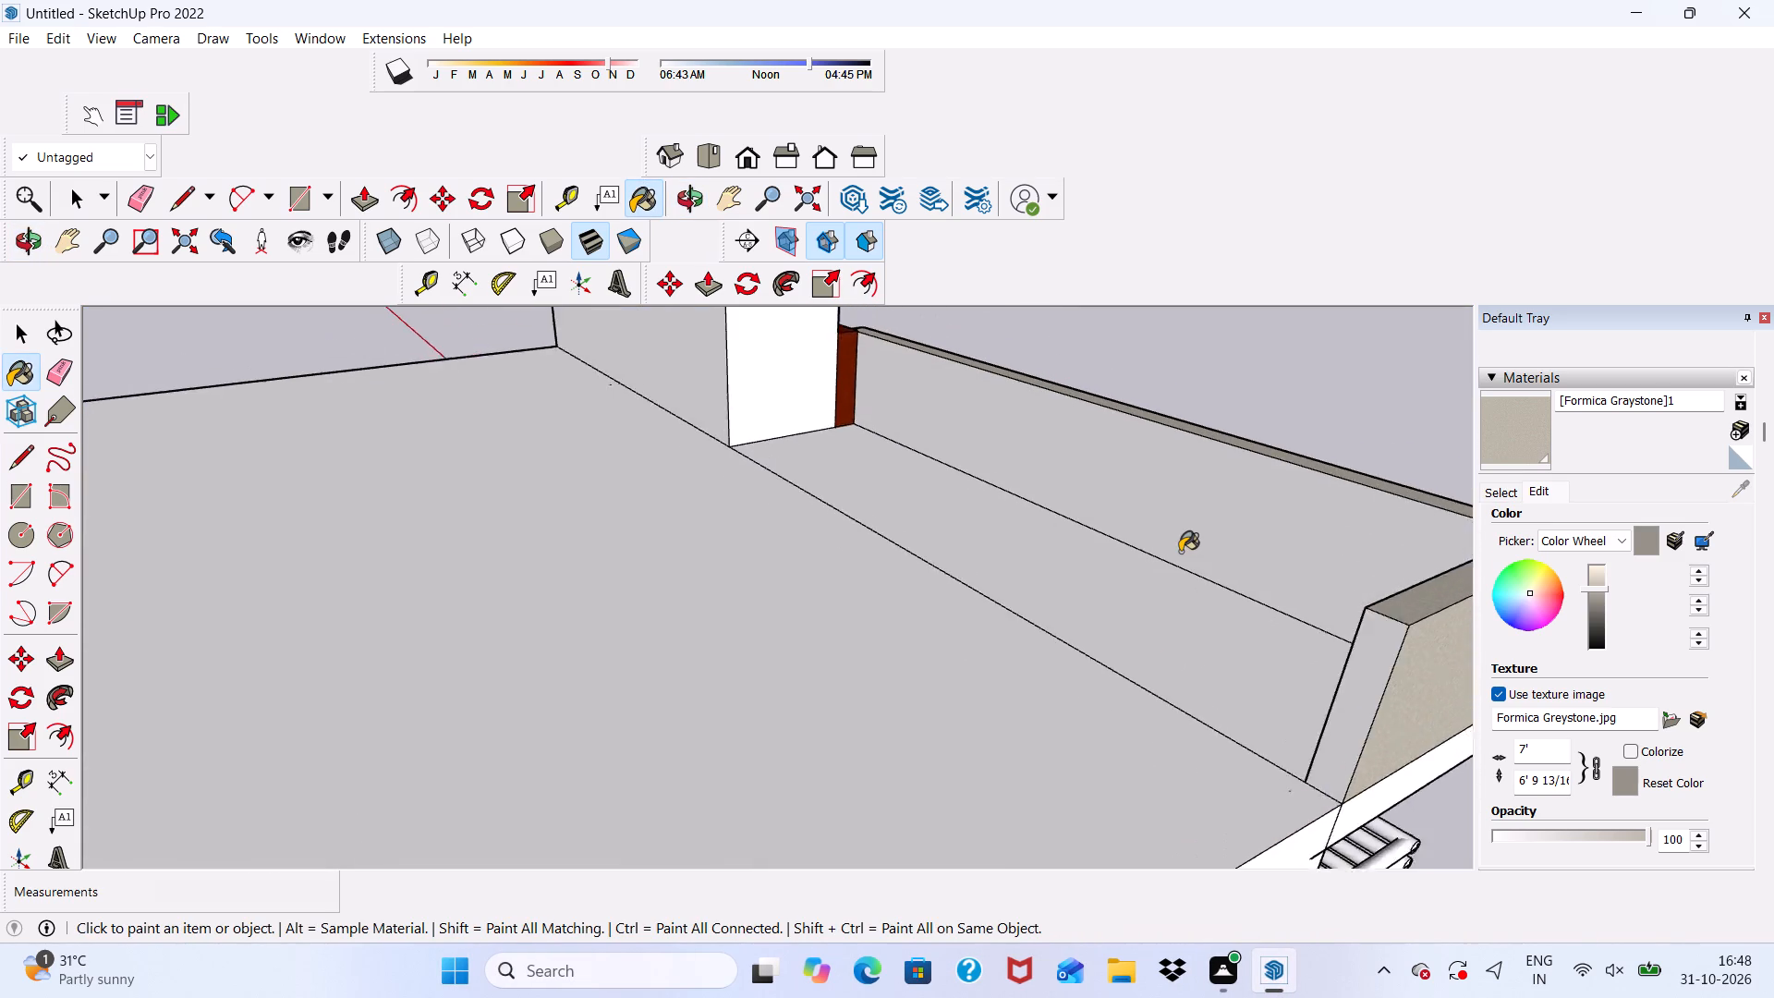
{"action": "scroll", "coordinate": [1180, 552], "scroll_direction": "up", "scroll_amount": 1}
{"action": "left_click", "coordinate": [1176, 485]}
{"action": "scroll", "coordinate": [1047, 494], "scroll_direction": "down", "scroll_amount": 5}
{"action": "middle_click_drag", "start_coordinate": [831, 559], "coordinate": [1136, 638]}
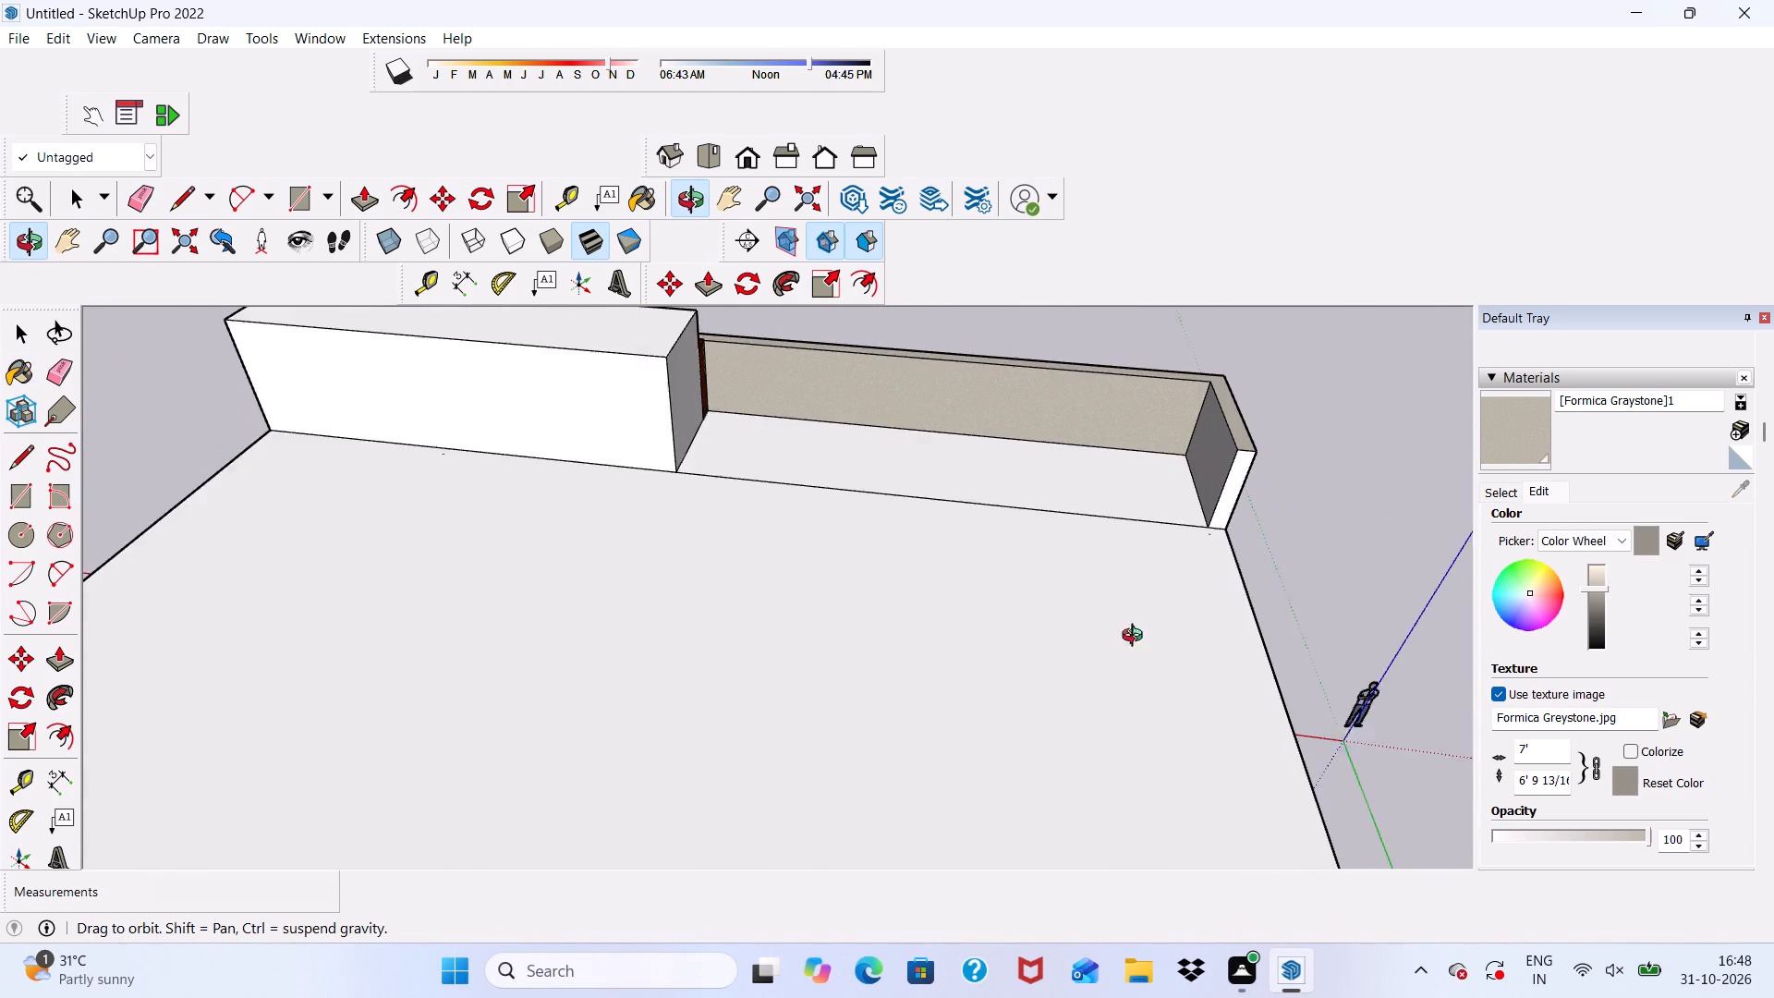
{"action": "middle_click_drag", "start_coordinate": [1136, 638], "coordinate": [1136, 636]}
{"action": "scroll", "coordinate": [1139, 475], "scroll_direction": "up", "scroll_amount": 5}
{"action": "left_click", "coordinate": [1231, 448]}
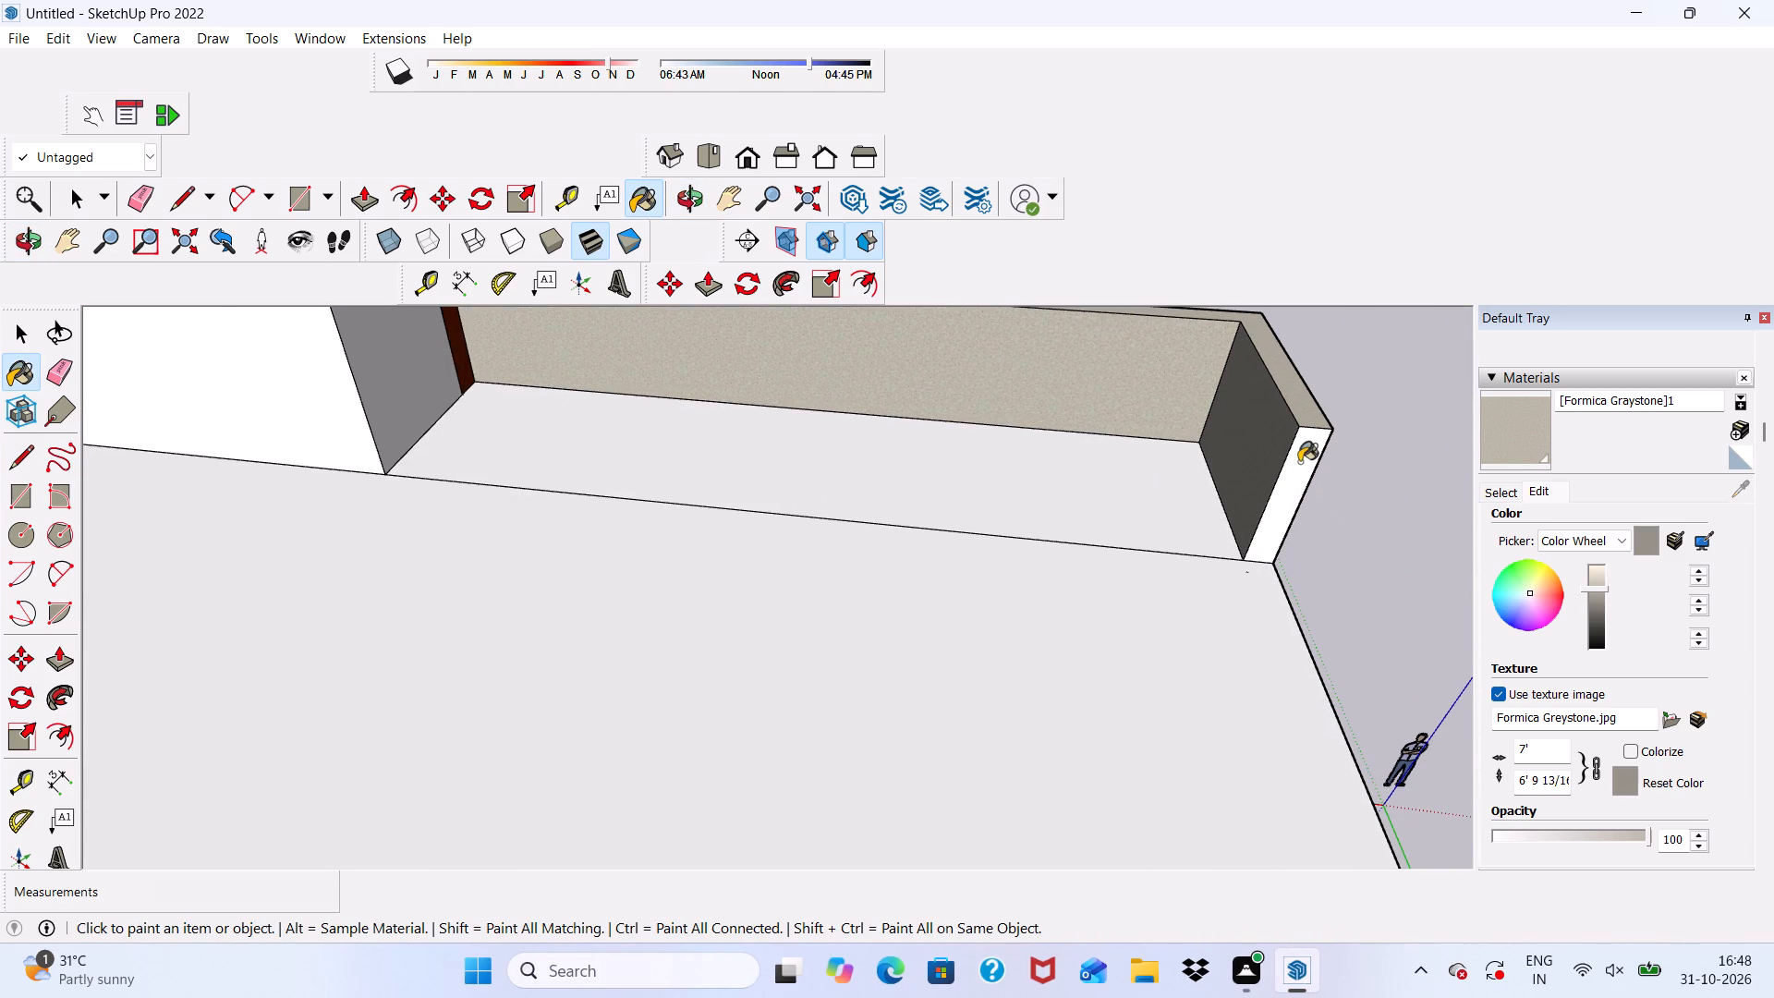
{"action": "left_click", "coordinate": [1299, 462]}
{"action": "scroll", "coordinate": [1297, 500], "scroll_direction": "down", "scroll_amount": 2}
{"action": "middle_click_drag", "start_coordinate": [1294, 550], "coordinate": [287, 305]}
Paint the parapet's end face beside the circle band with Formica Graystone.
{"action": "scroll", "coordinate": [428, 406], "scroll_direction": "down", "scroll_amount": 3}
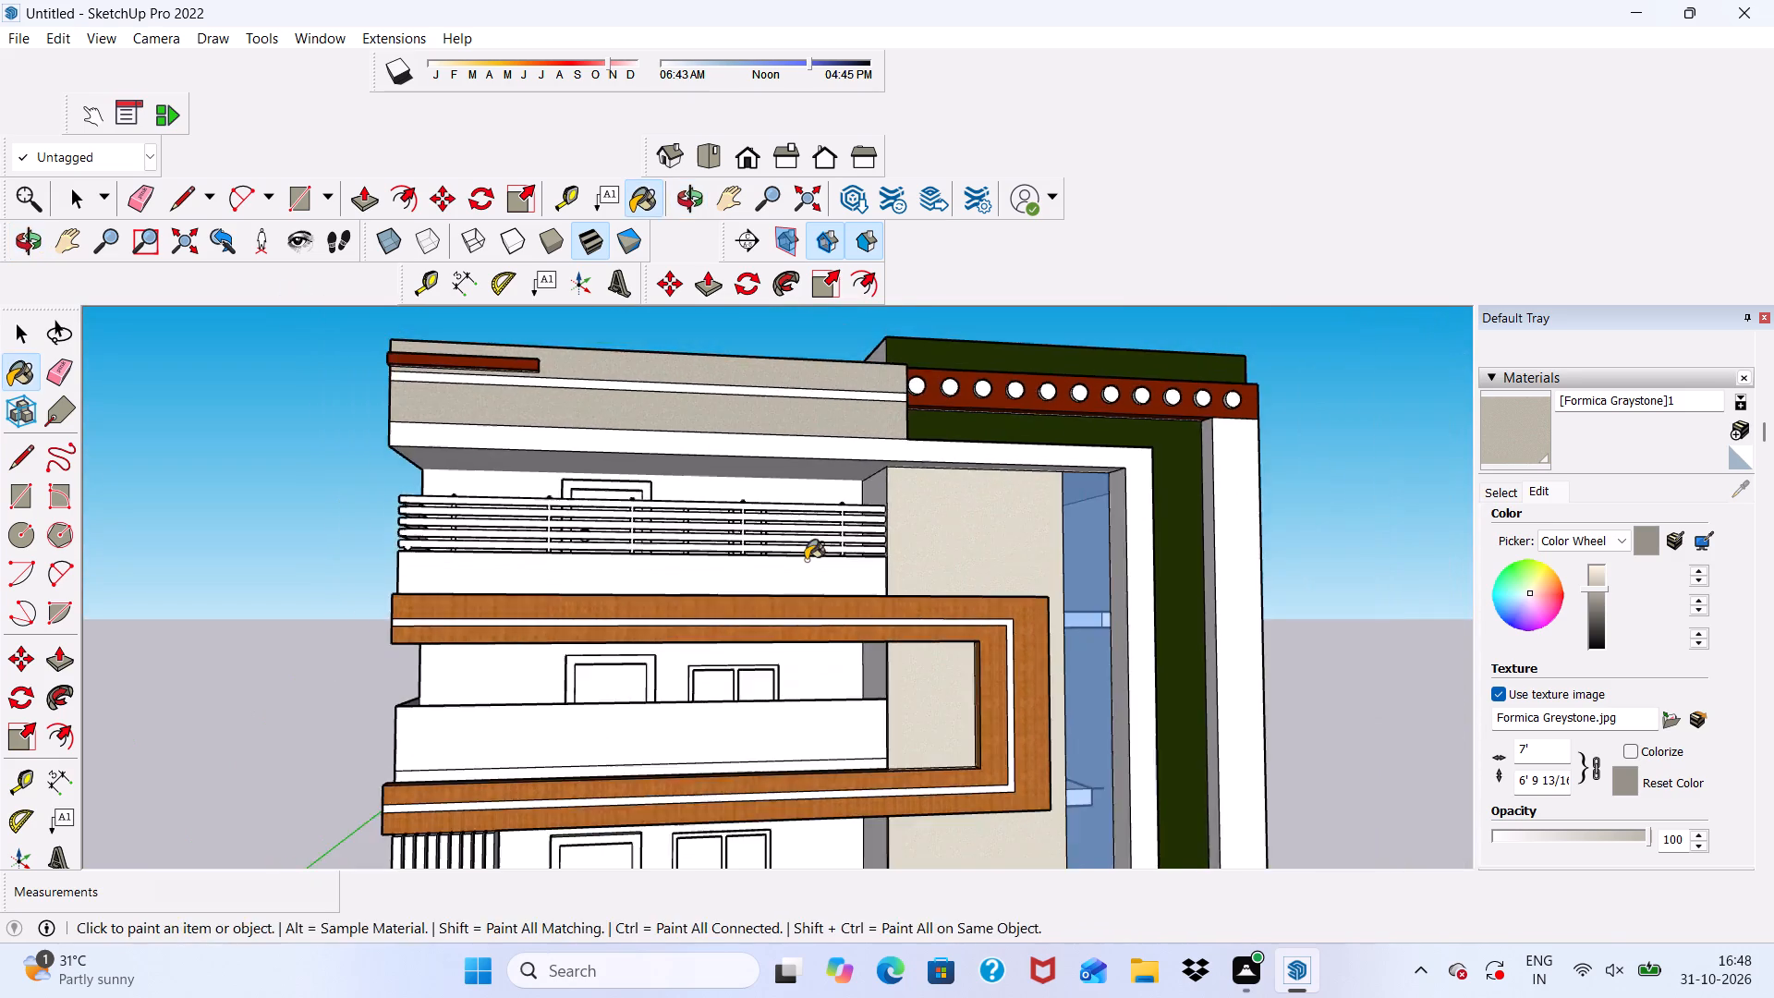
{"action": "middle_click_drag", "start_coordinate": [806, 560], "coordinate": [337, 568]}
{"action": "scroll", "coordinate": [930, 343], "scroll_direction": "up", "scroll_amount": 8}
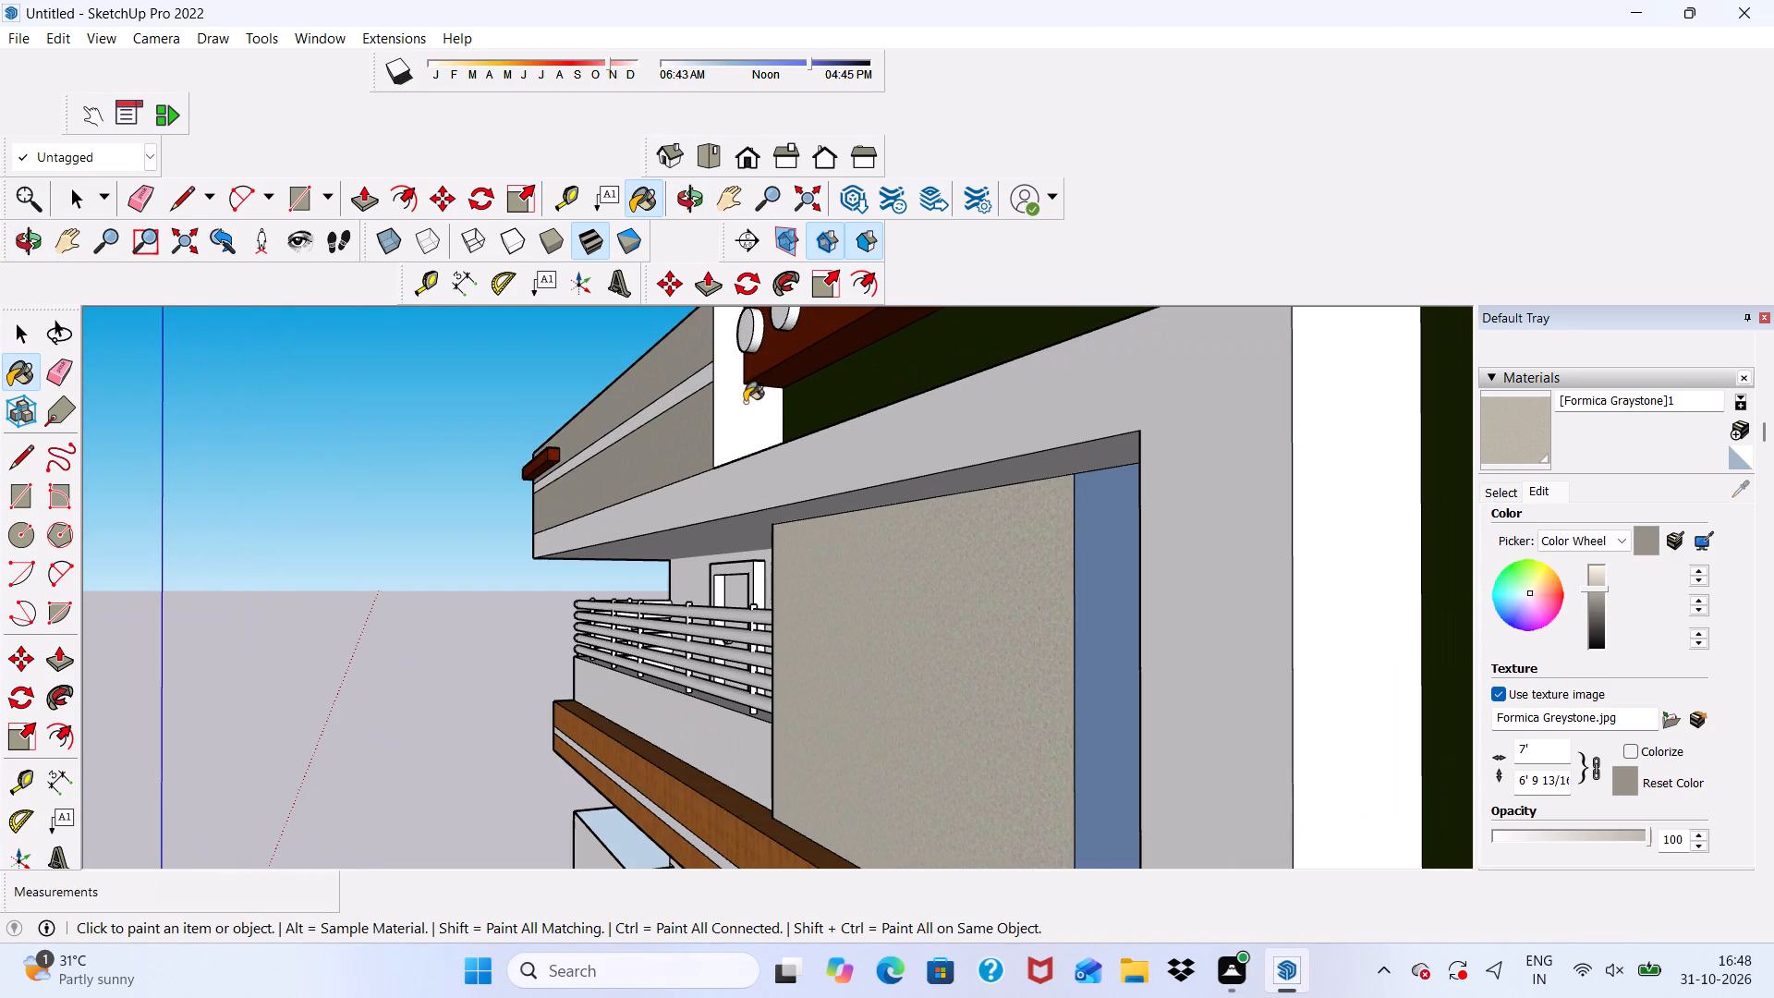
{"action": "left_click", "coordinate": [745, 402]}
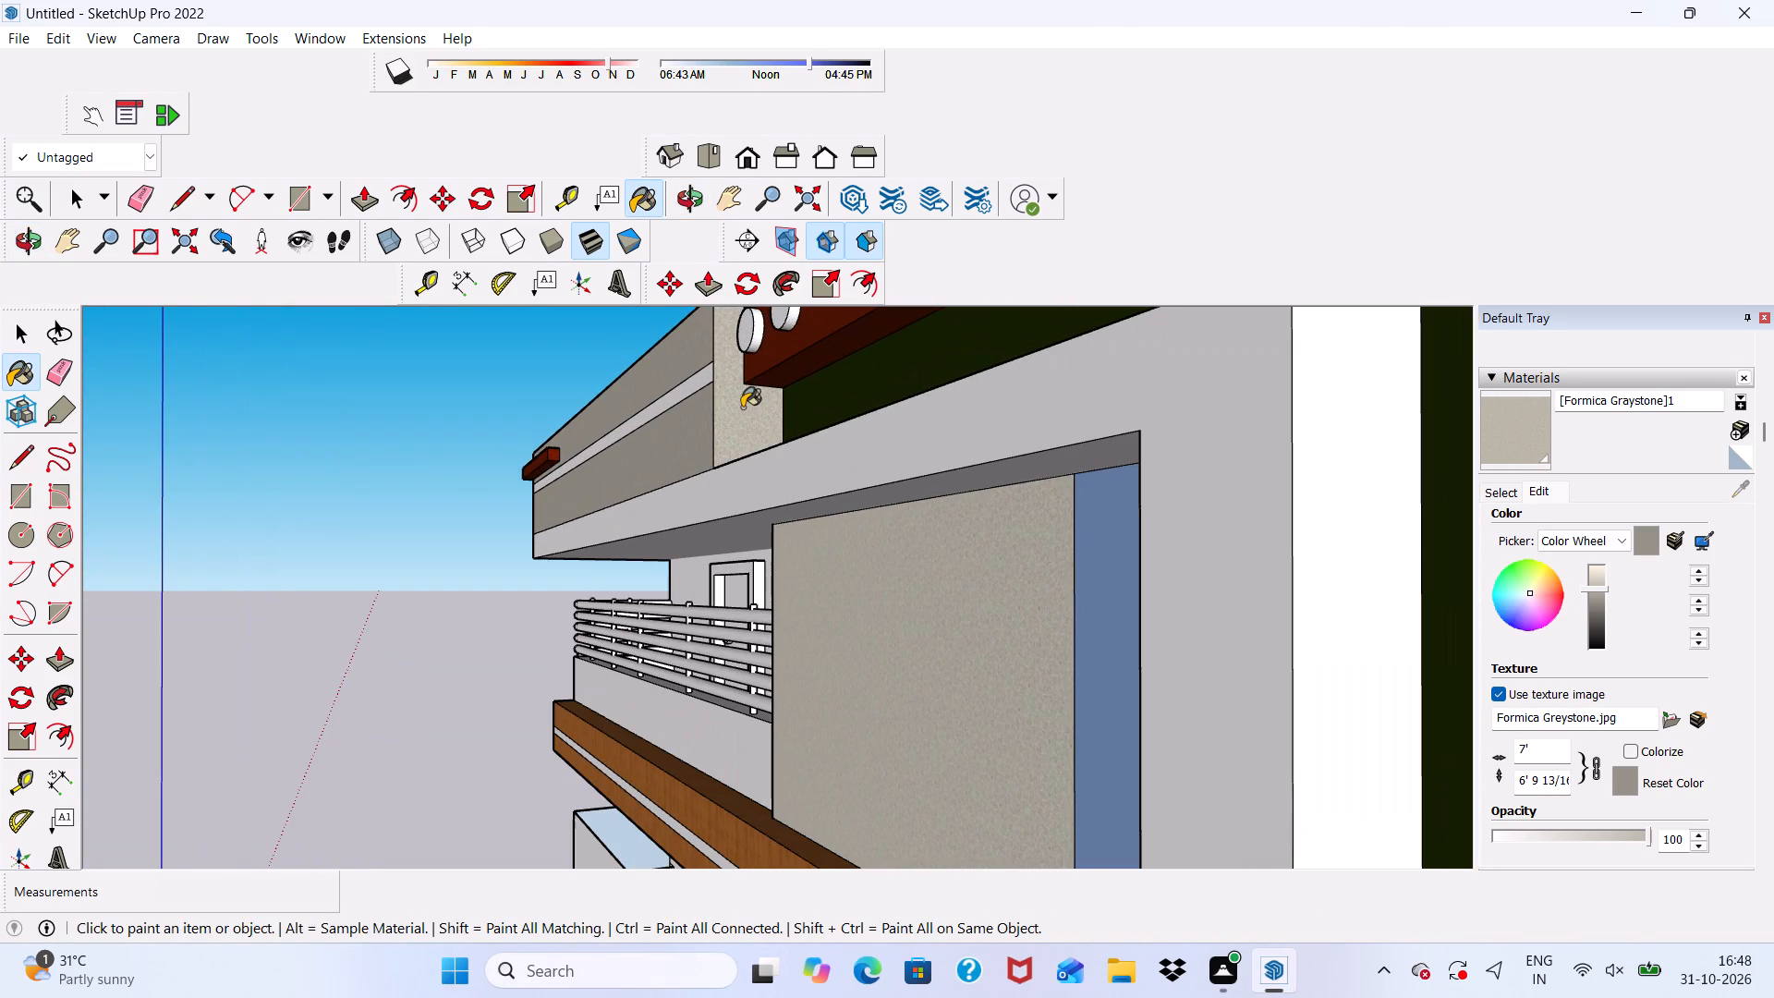
{"action": "key", "text": "space"}
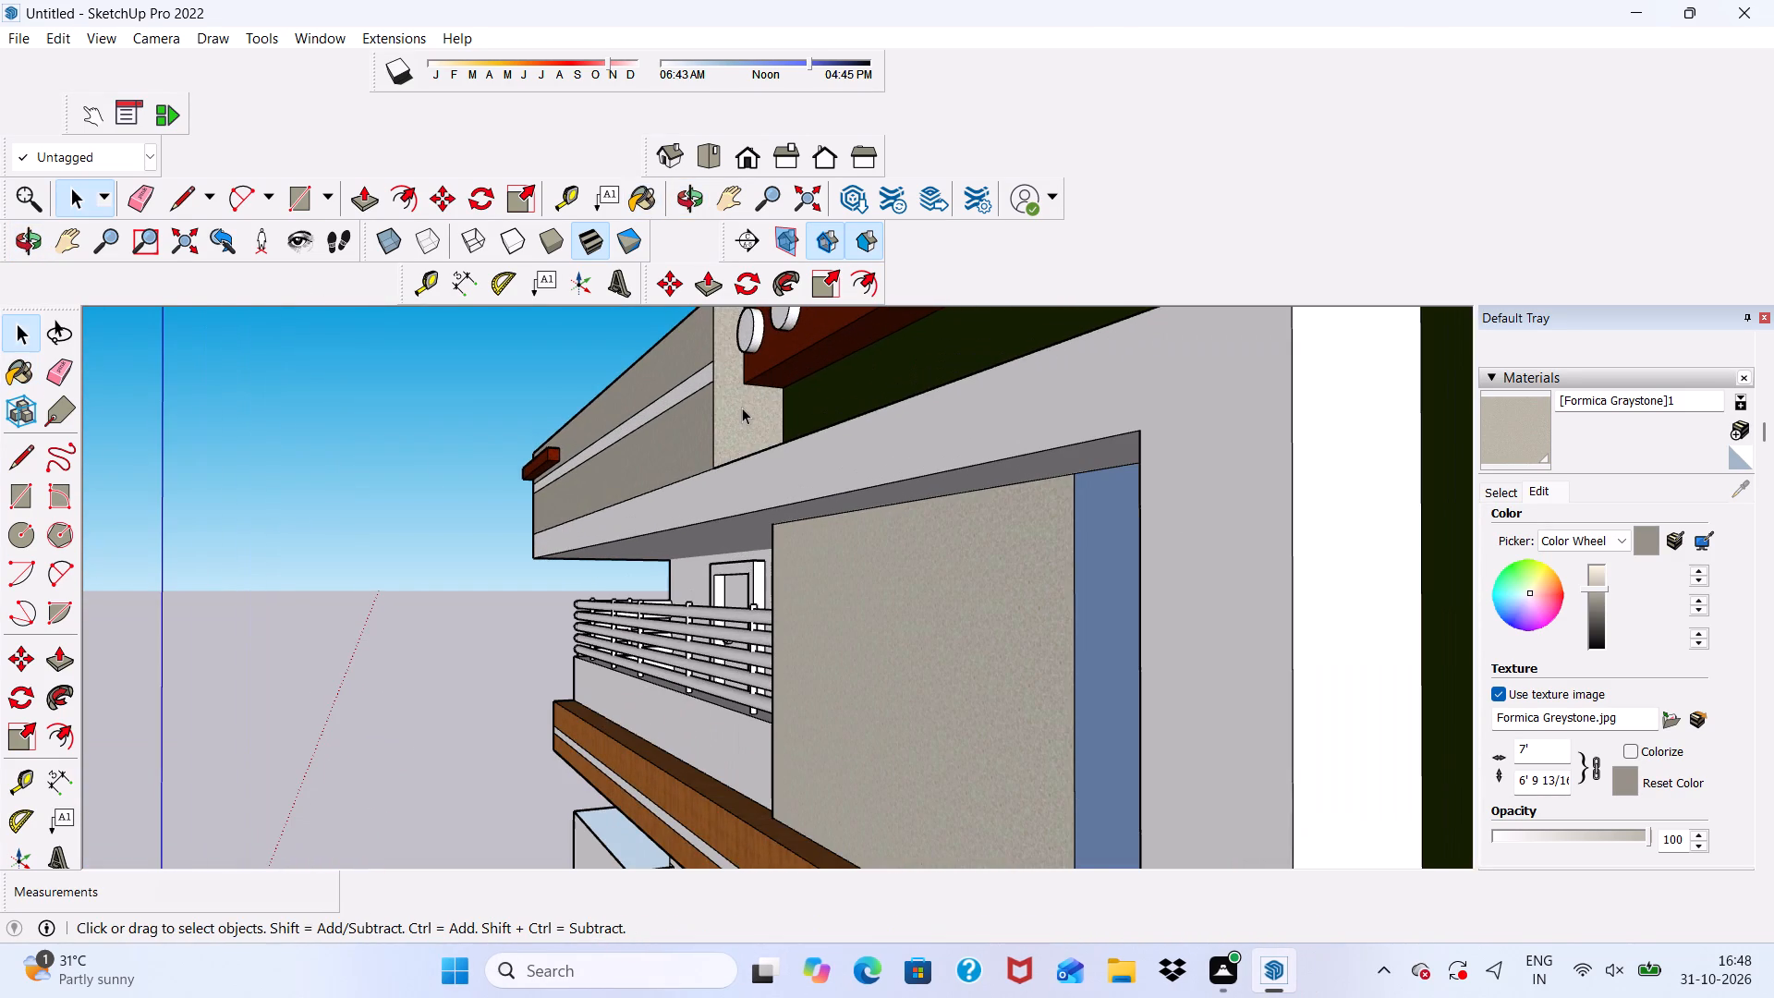
Examine the painted front, its balconies and railings from several angles for surfaces still lacking a material.
{"action": "scroll", "coordinate": [545, 323], "scroll_direction": "down", "scroll_amount": 7}
{"action": "middle_click_drag", "start_coordinate": [587, 434], "coordinate": [854, 436]}
{"action": "scroll", "coordinate": [868, 430], "scroll_direction": "up", "scroll_amount": 1}
{"action": "scroll", "coordinate": [855, 418], "scroll_direction": "down", "scroll_amount": 2}
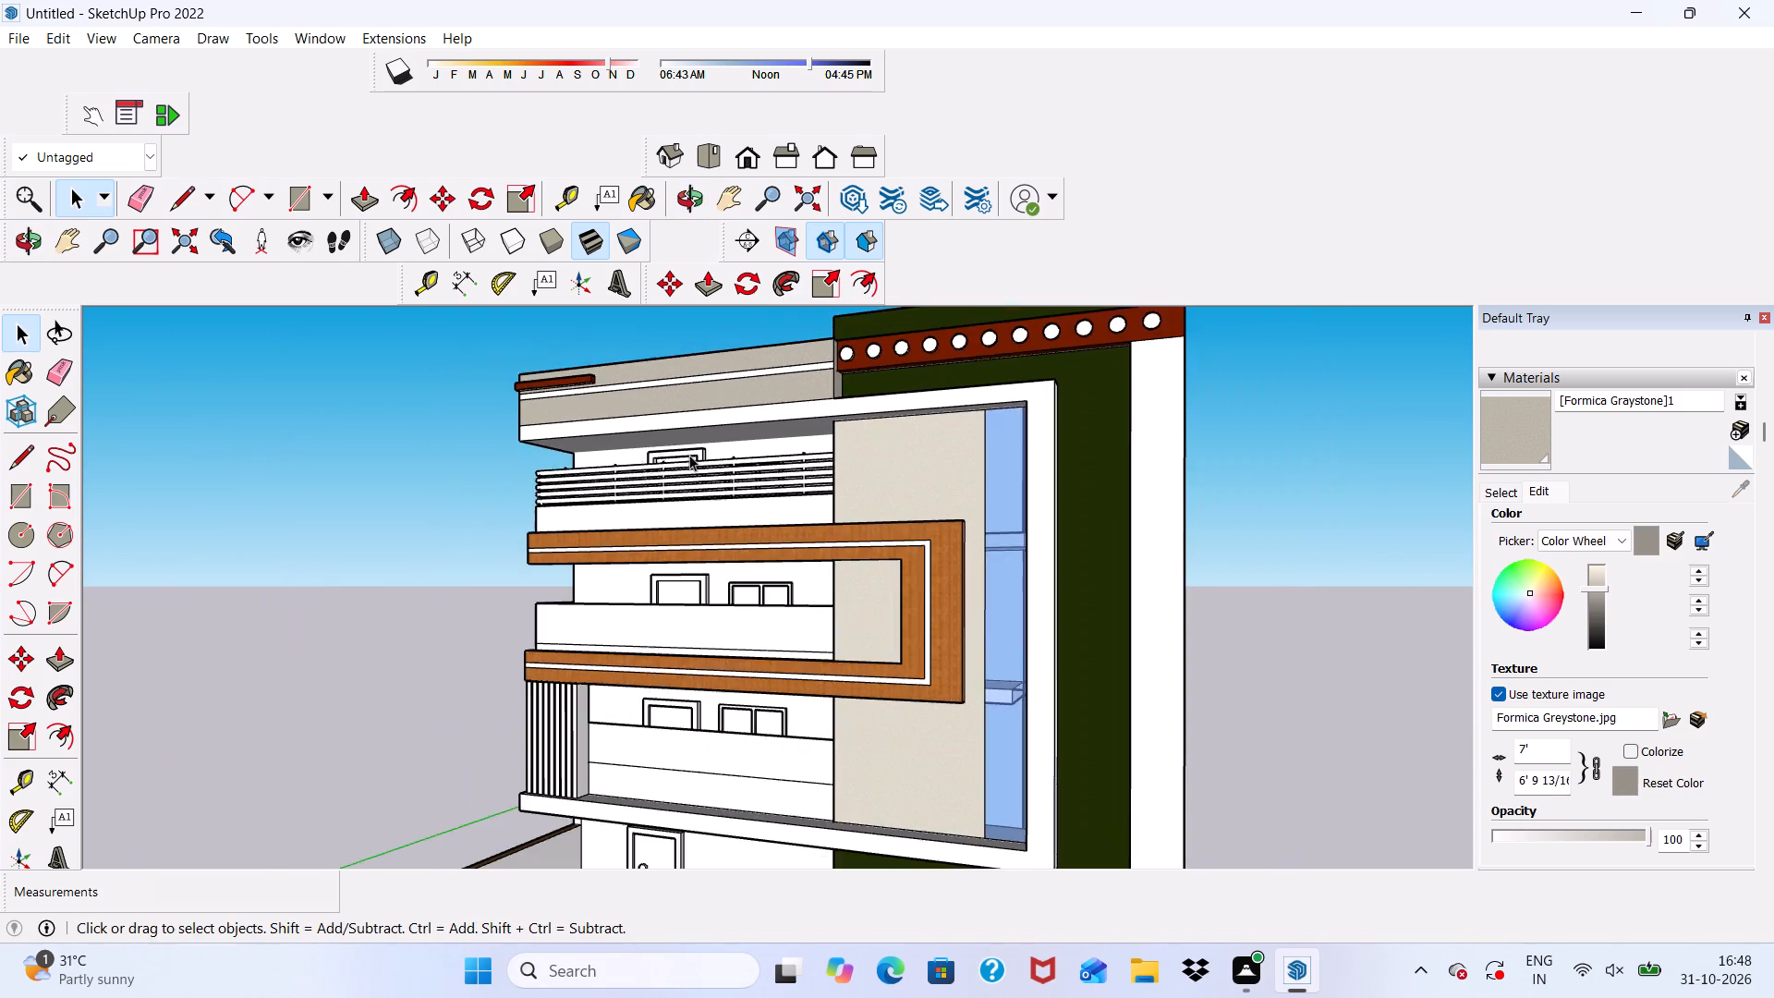
{"action": "scroll", "coordinate": [689, 455], "scroll_direction": "down", "scroll_amount": 1}
{"action": "middle_click_drag", "start_coordinate": [641, 462], "coordinate": [650, 486]}
{"action": "scroll", "coordinate": [601, 459], "scroll_direction": "up", "scroll_amount": 1}
{"action": "scroll", "coordinate": [592, 404], "scroll_direction": "down", "scroll_amount": 4}
{"action": "middle_click_drag", "start_coordinate": [651, 498], "coordinate": [664, 488]}
{"action": "scroll", "coordinate": [664, 488], "scroll_direction": "up", "scroll_amount": 5}
{"action": "scroll", "coordinate": [577, 446], "scroll_direction": "up", "scroll_amount": 5}
{"action": "scroll", "coordinate": [577, 446], "scroll_direction": "down", "scroll_amount": 3}
{"action": "middle_click_drag", "start_coordinate": [577, 447], "coordinate": [679, 542]}
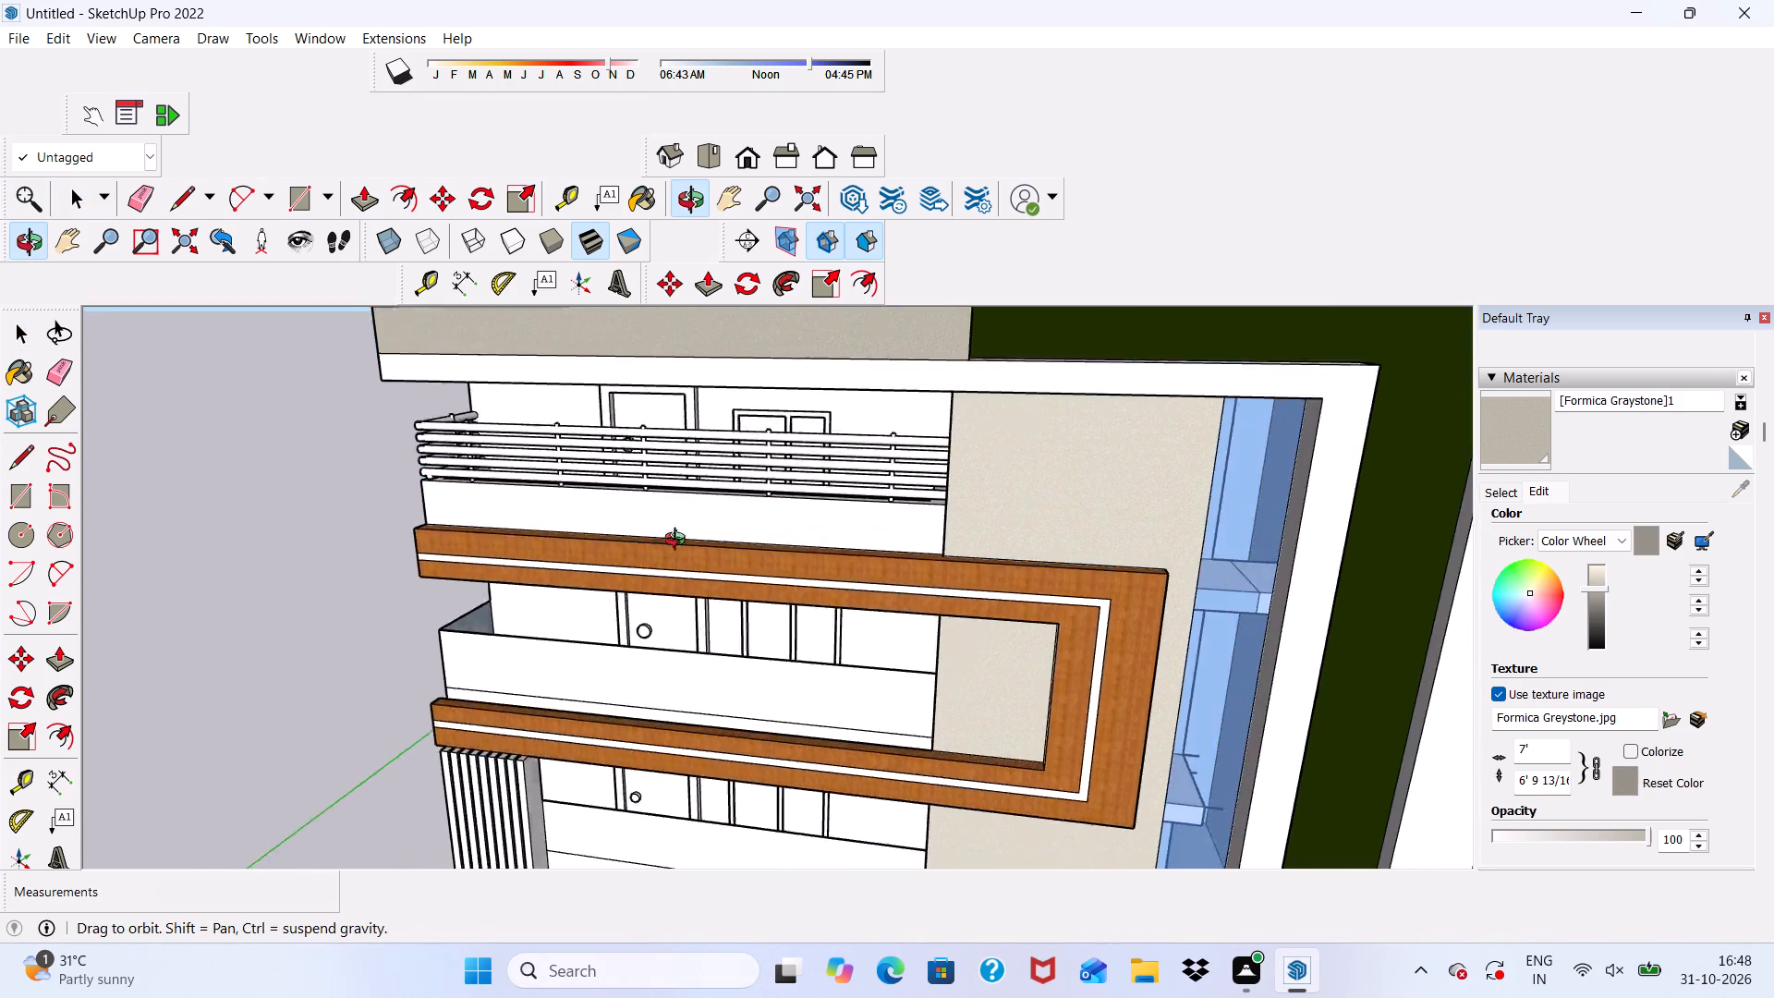
{"action": "middle_click_drag", "start_coordinate": [679, 542], "coordinate": [761, 525]}
{"action": "scroll", "coordinate": [761, 525], "scroll_direction": "down", "scroll_amount": 5}
{"action": "middle_click_drag", "start_coordinate": [772, 670], "coordinate": [635, 554]}
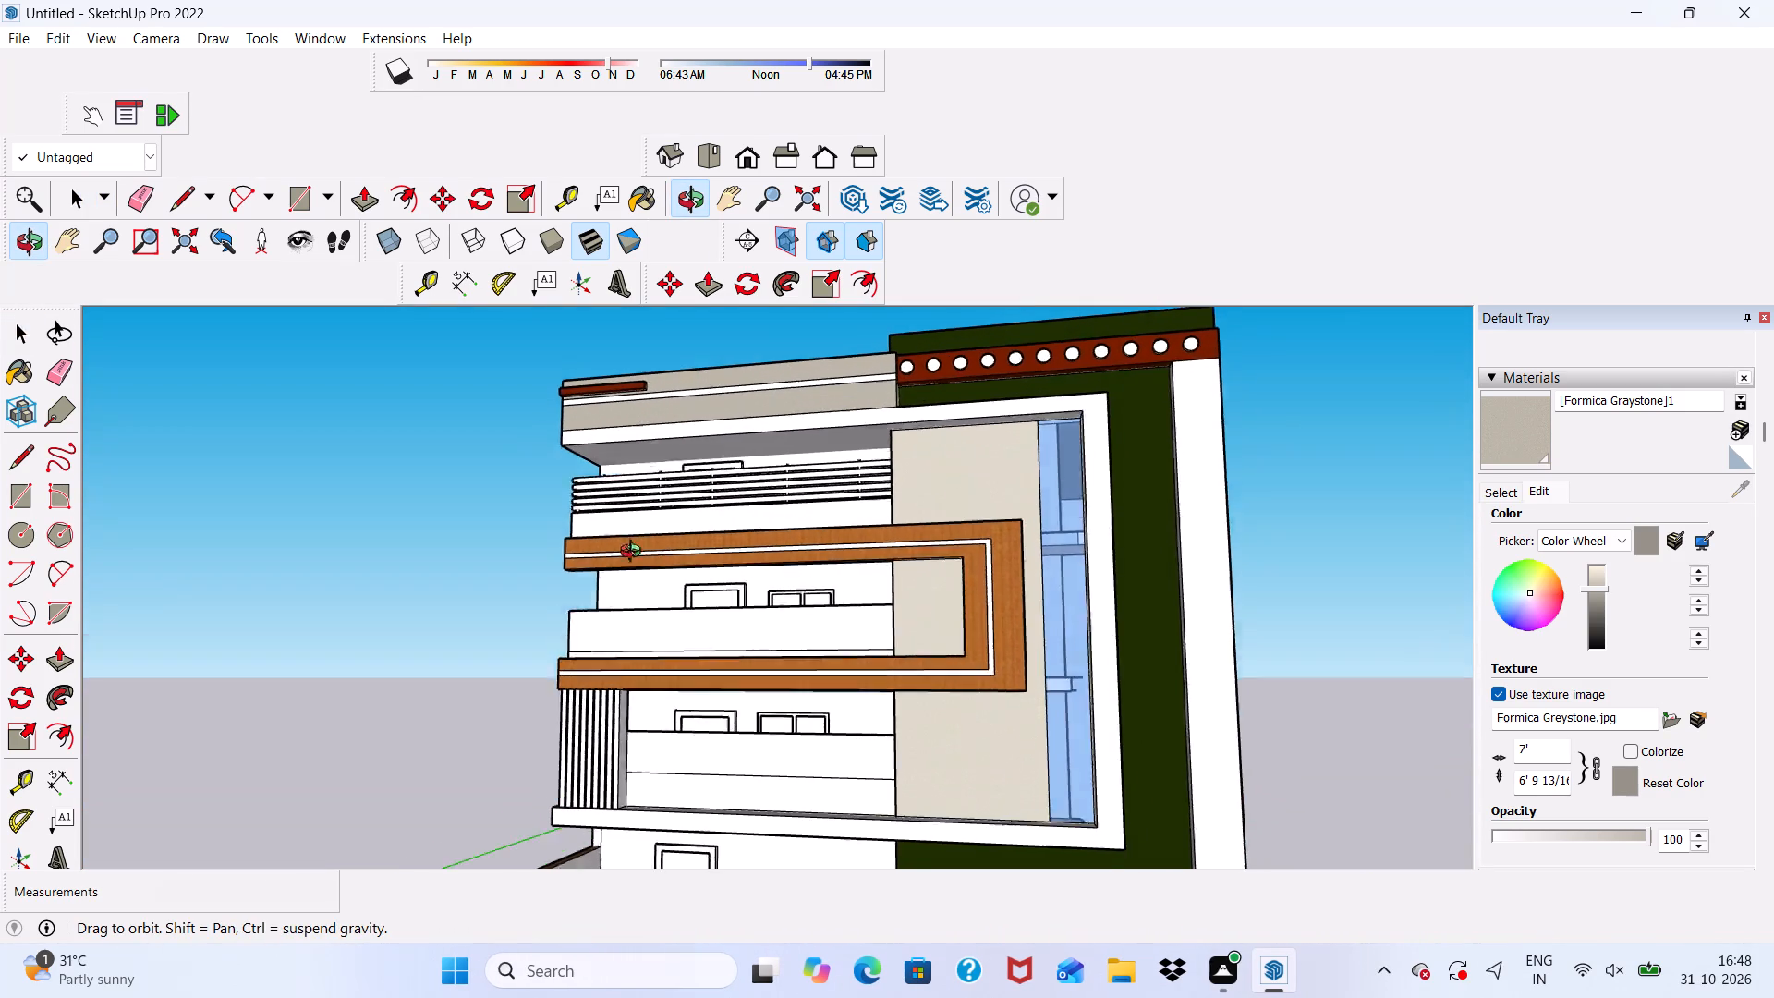
{"action": "middle_click_drag", "start_coordinate": [635, 554], "coordinate": [648, 562]}
{"action": "middle_click_drag", "start_coordinate": [691, 506], "coordinate": [725, 905]}
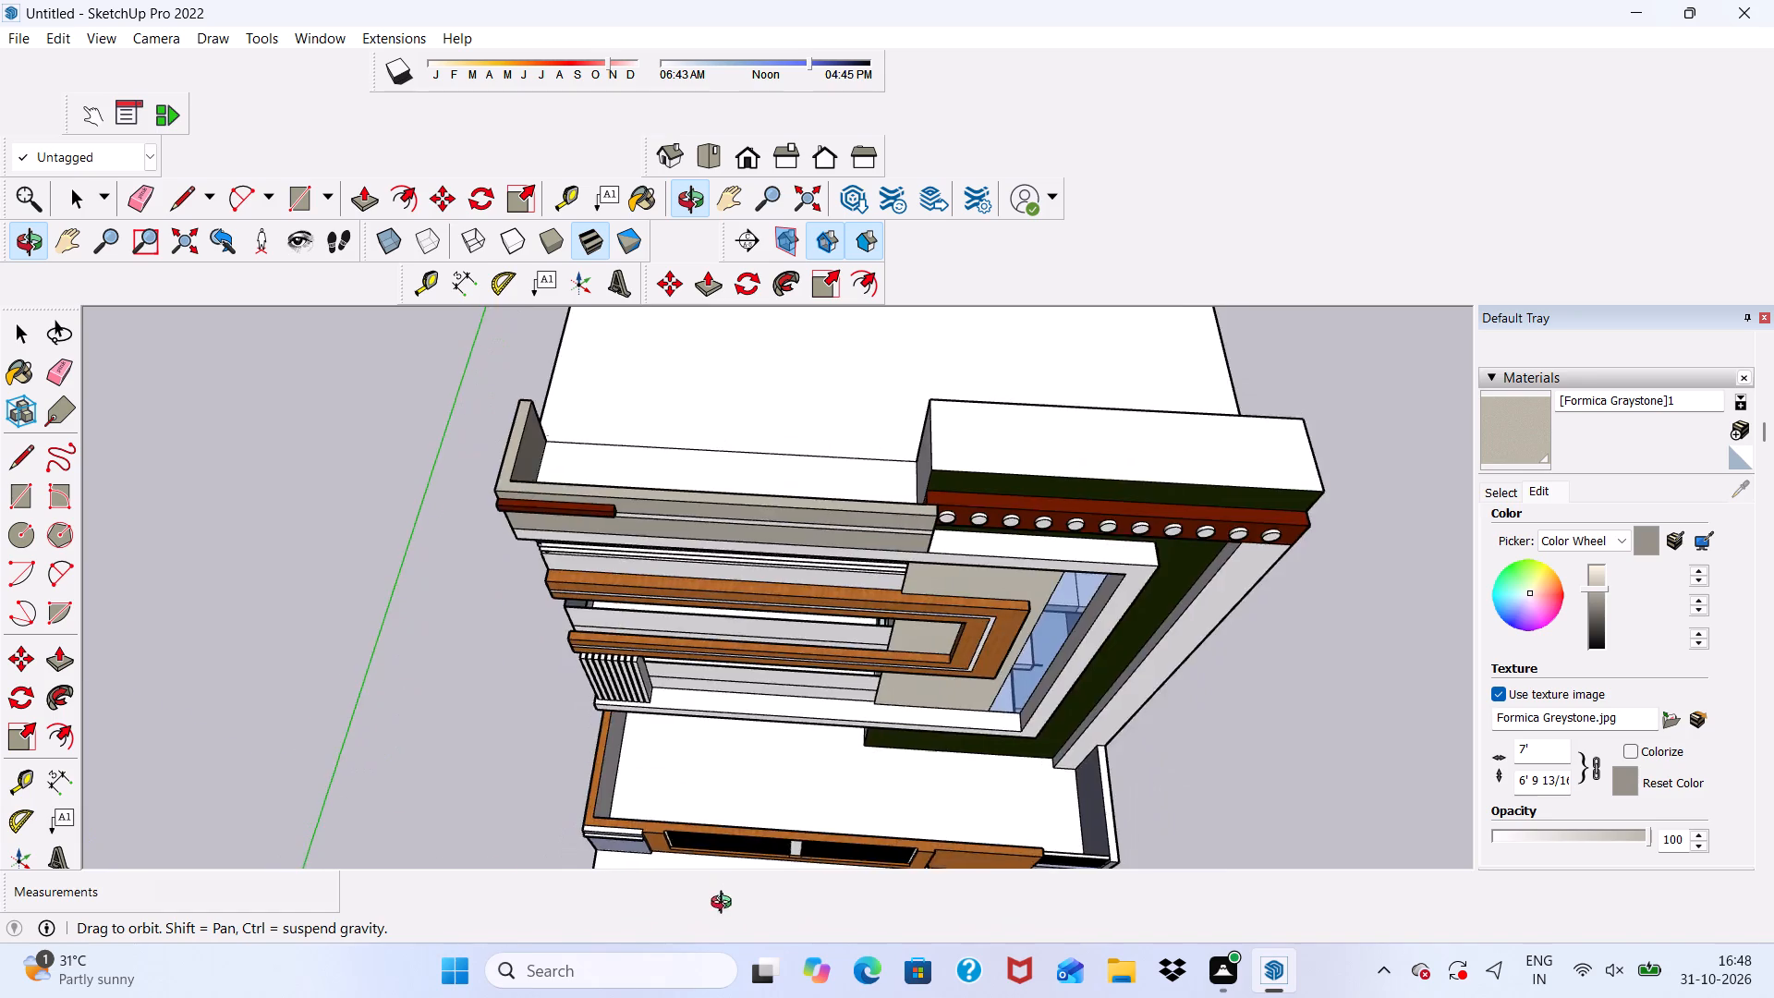
{"action": "middle_click_drag", "start_coordinate": [725, 905], "coordinate": [972, 577]}
{"action": "middle_click_drag", "start_coordinate": [969, 577], "coordinate": [869, 580]}
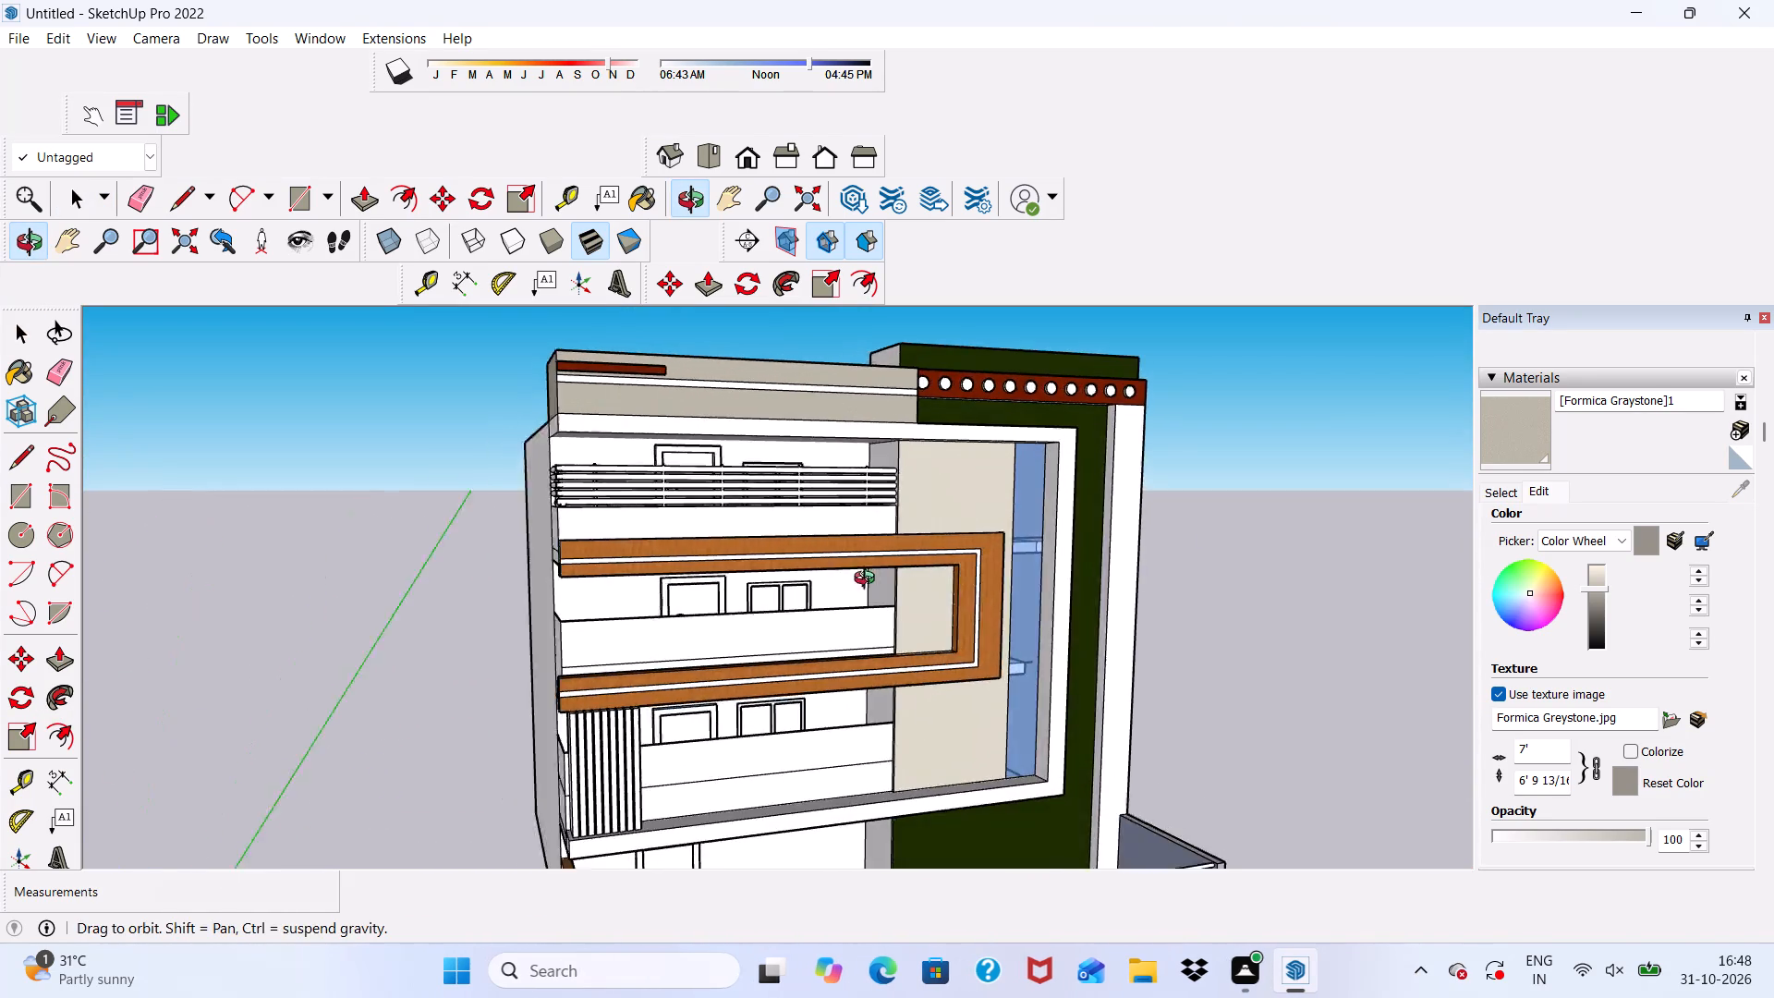
{"action": "middle_click_drag", "start_coordinate": [869, 580], "coordinate": [838, 560]}
{"action": "scroll", "coordinate": [834, 523], "scroll_direction": "up", "scroll_amount": 1}
{"action": "scroll", "coordinate": [823, 461], "scroll_direction": "down", "scroll_amount": 4}
{"action": "middle_click_drag", "start_coordinate": [865, 639], "coordinate": [734, 631]}
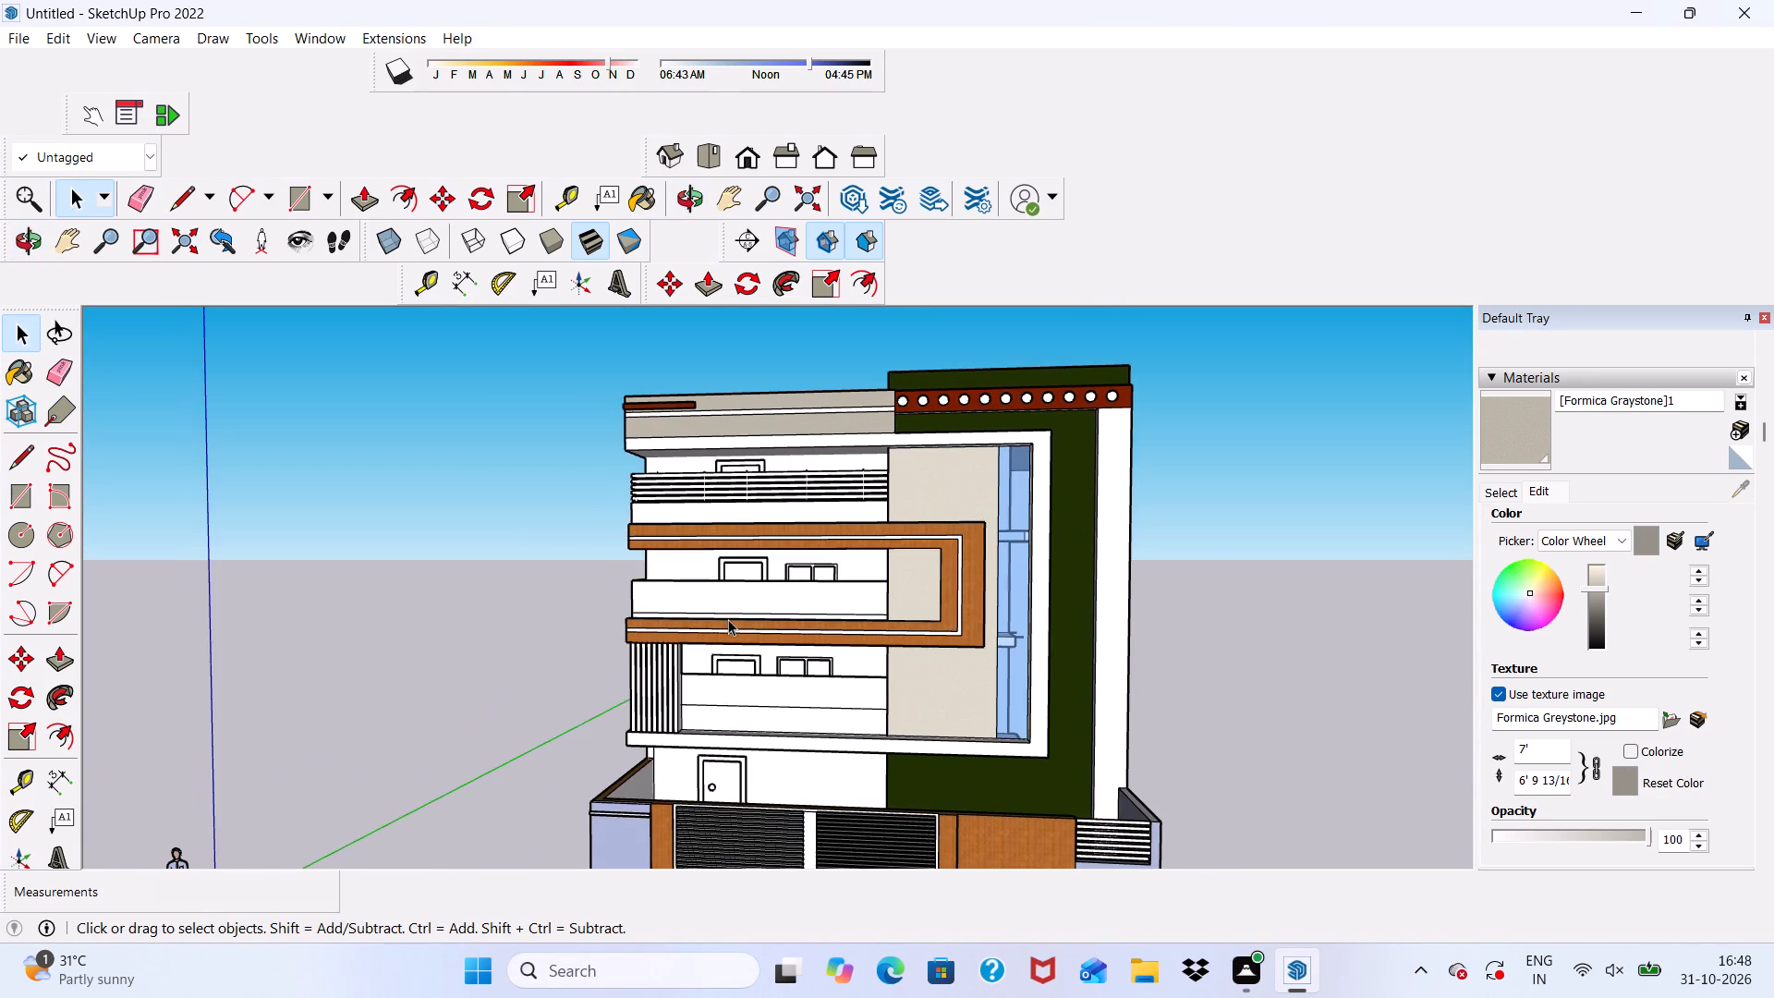
{"action": "scroll", "coordinate": [746, 594], "scroll_direction": "down", "scroll_amount": 5}
{"action": "scroll", "coordinate": [770, 612], "scroll_direction": "up", "scroll_amount": 5}
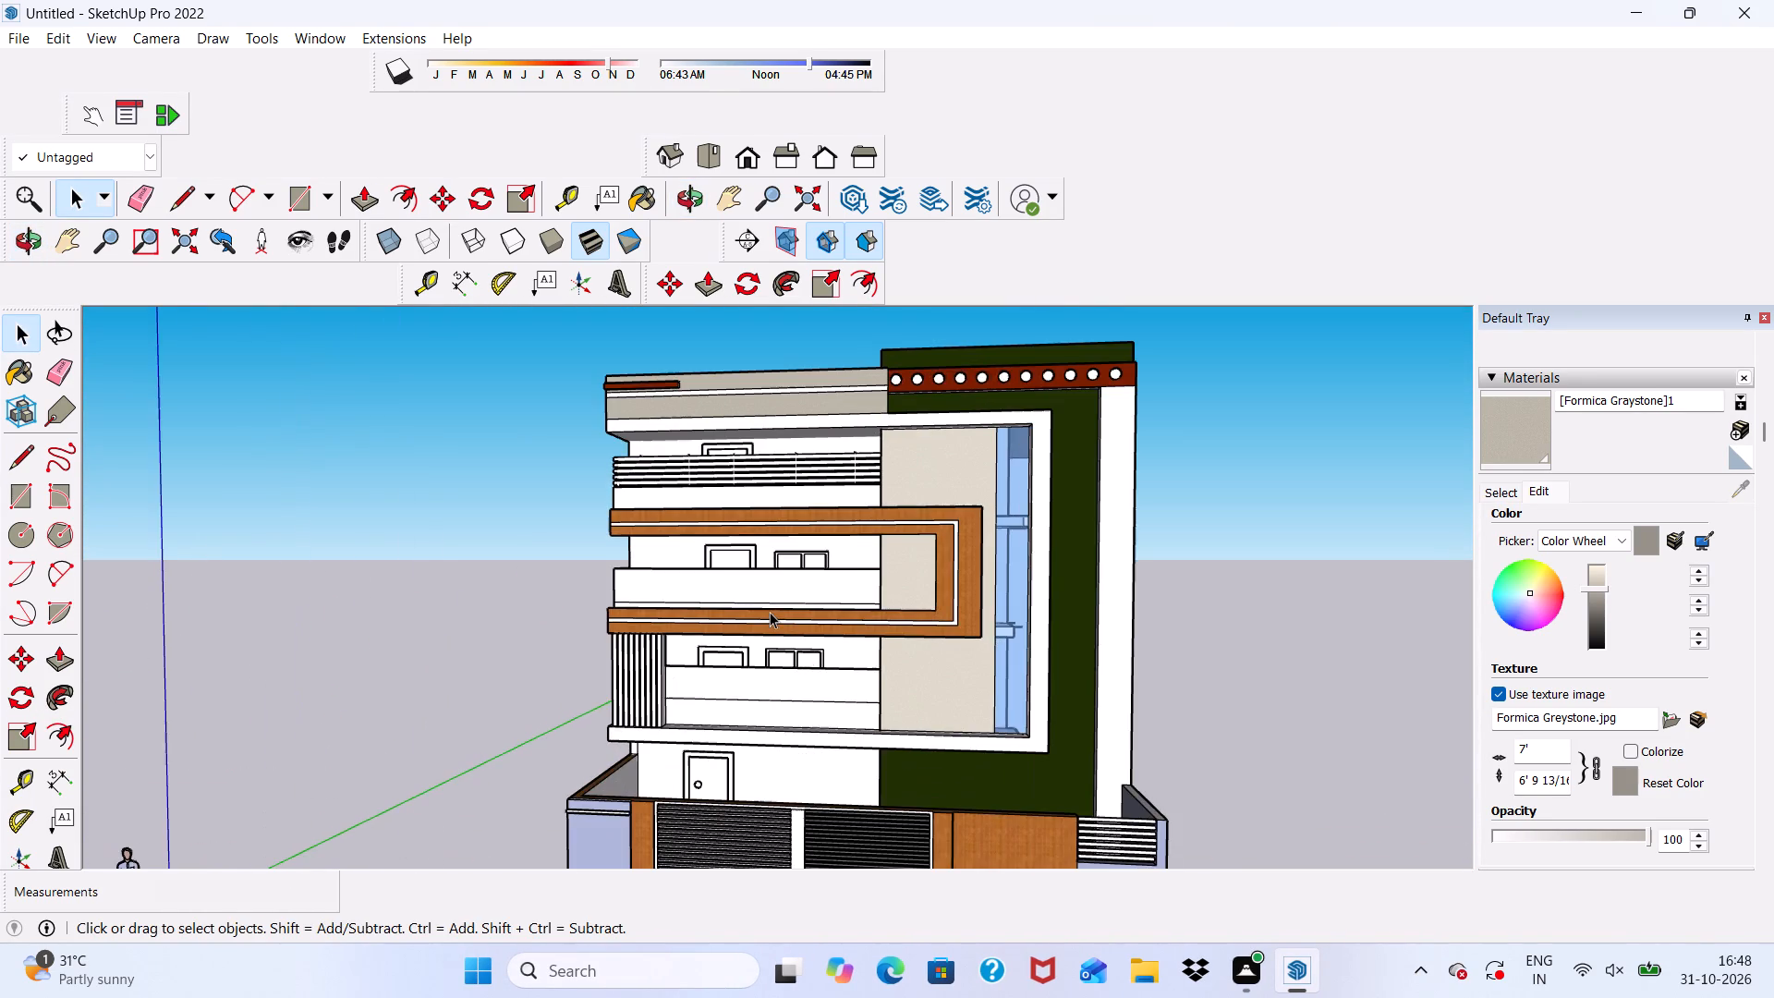
{"action": "middle_click_drag", "start_coordinate": [770, 612], "coordinate": [745, 522]}
{"action": "scroll", "coordinate": [770, 612], "scroll_direction": "down", "scroll_amount": 1}
{"action": "scroll", "coordinate": [857, 542], "scroll_direction": "up", "scroll_amount": 4}
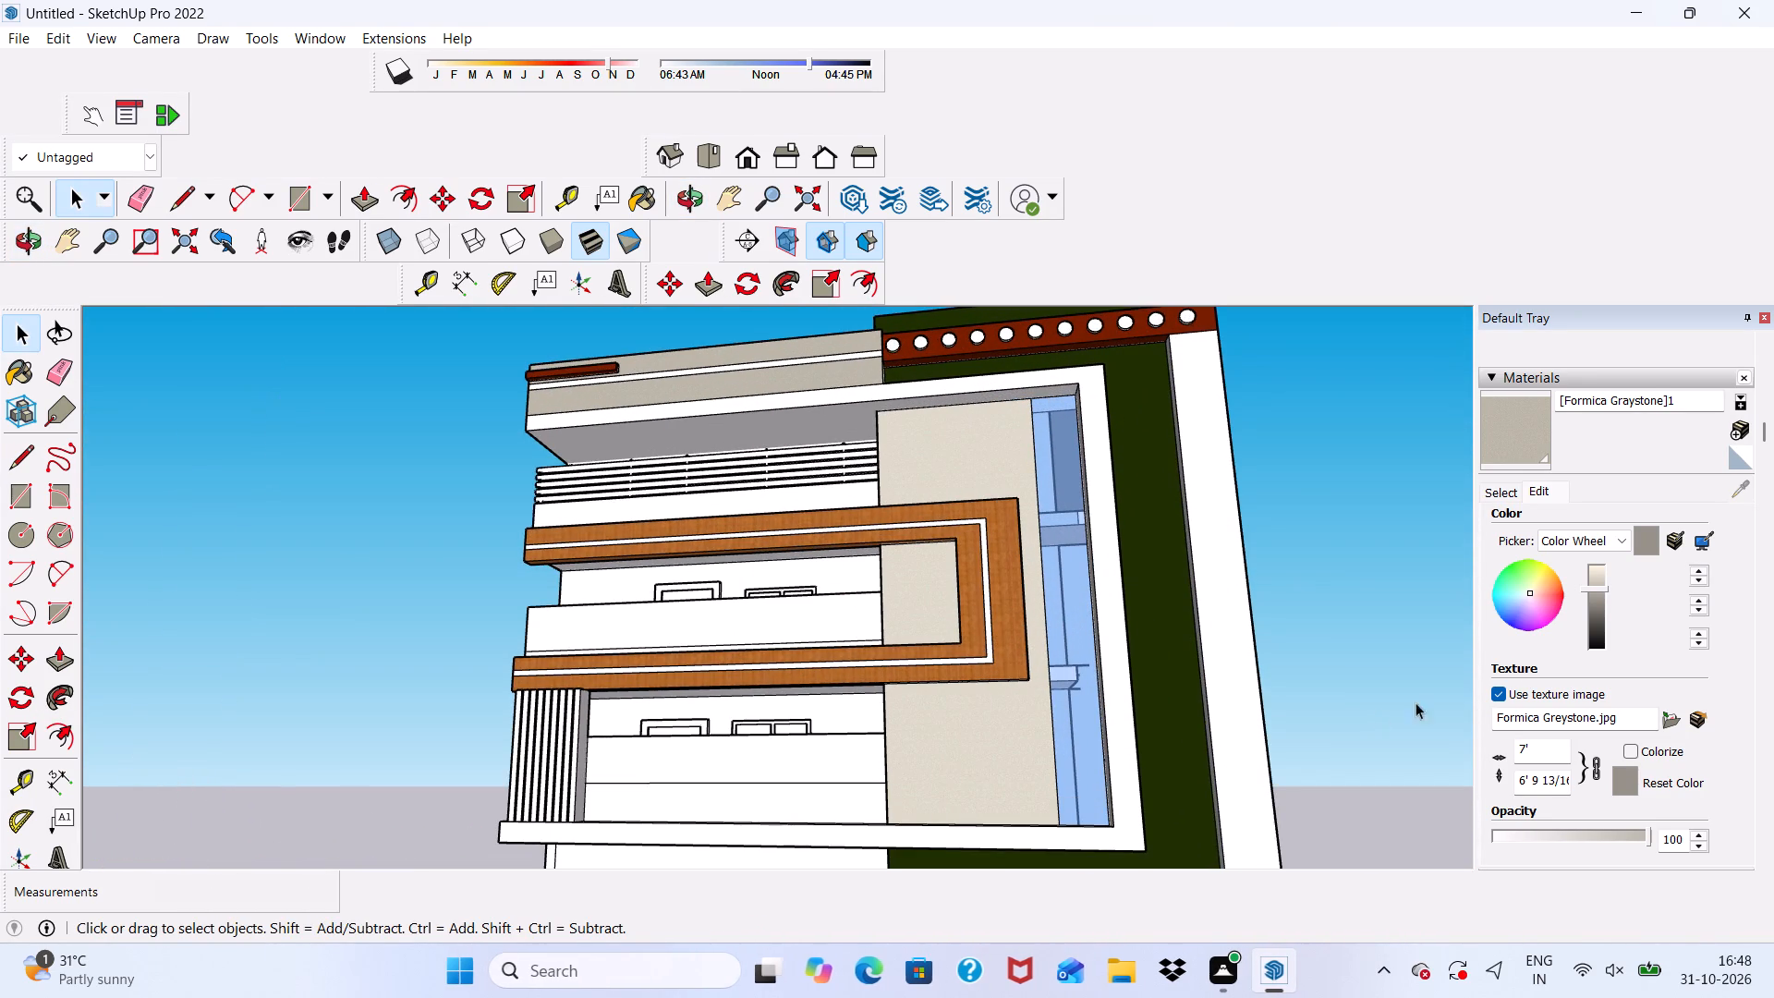
Paint the five long front rails of the upper balcony railing with Formica Laminate Dark from the Synthetic Surfaces collection.
{"action": "left_click", "coordinate": [1505, 493]}
{"action": "left_click", "coordinate": [1680, 560]}
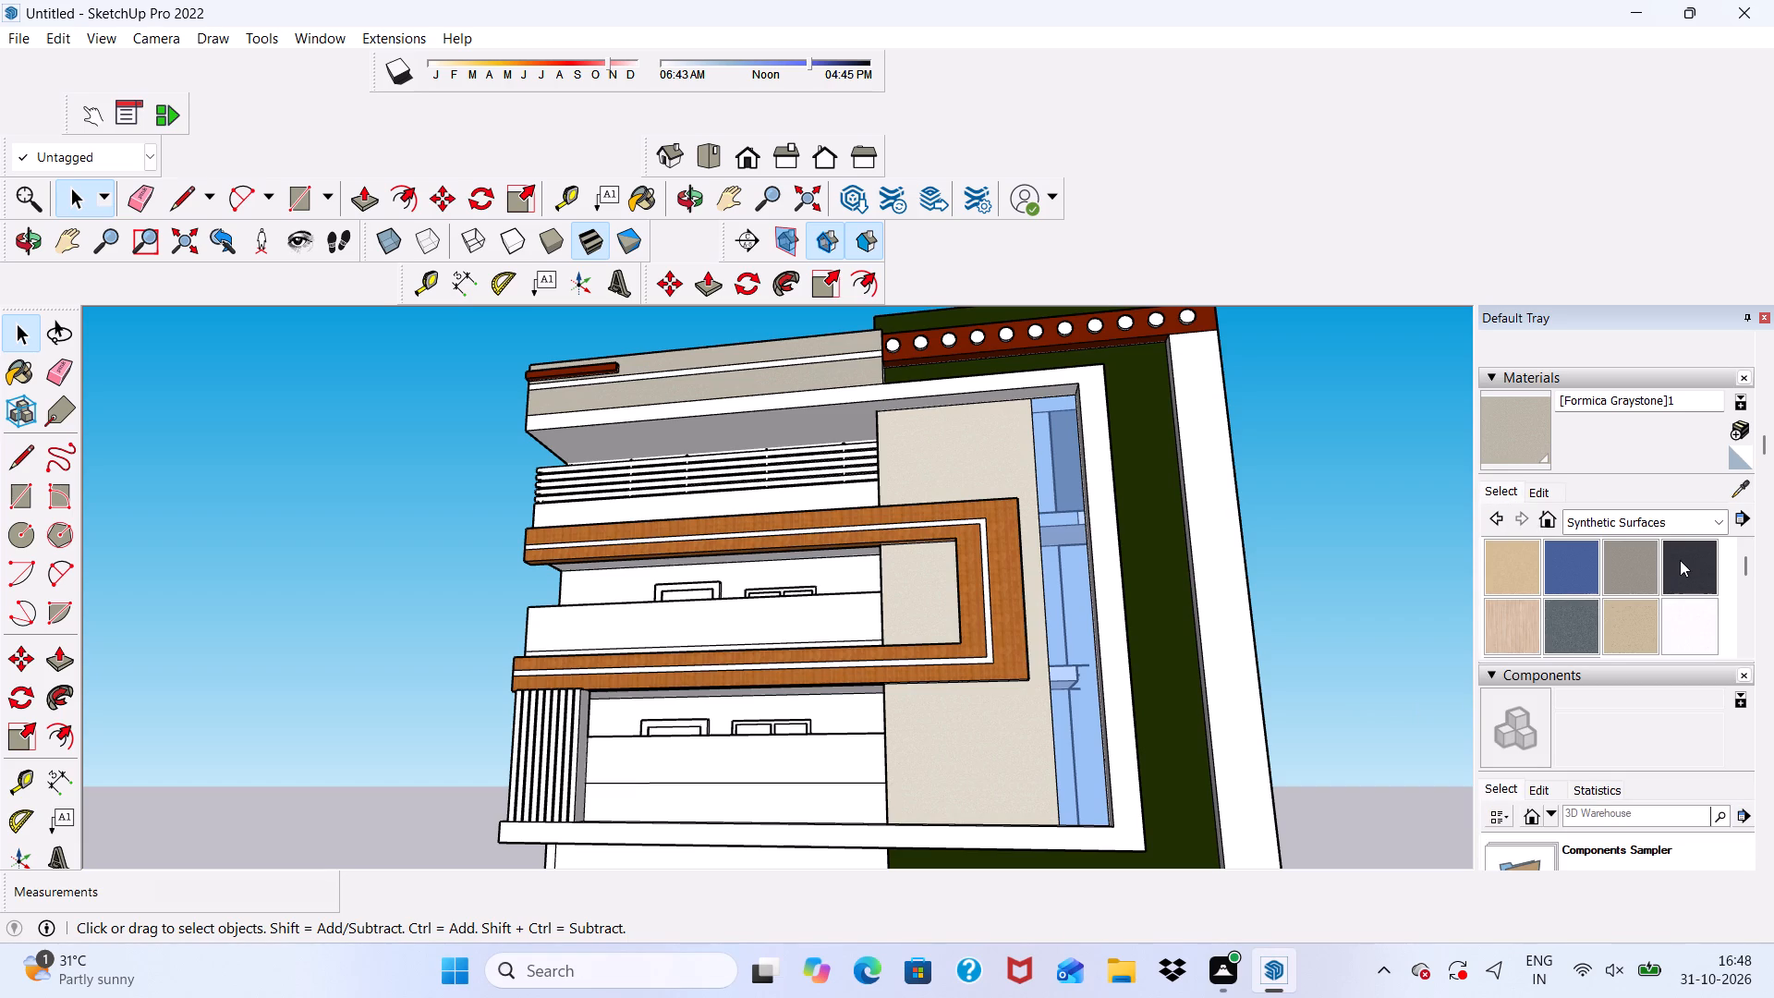
{"action": "scroll", "coordinate": [775, 474], "scroll_direction": "up", "scroll_amount": 4}
{"action": "scroll", "coordinate": [752, 476], "scroll_direction": "down", "scroll_amount": 1}
{"action": "middle_click_drag", "start_coordinate": [752, 476], "coordinate": [787, 696]}
{"action": "scroll", "coordinate": [596, 515], "scroll_direction": "up", "scroll_amount": 4}
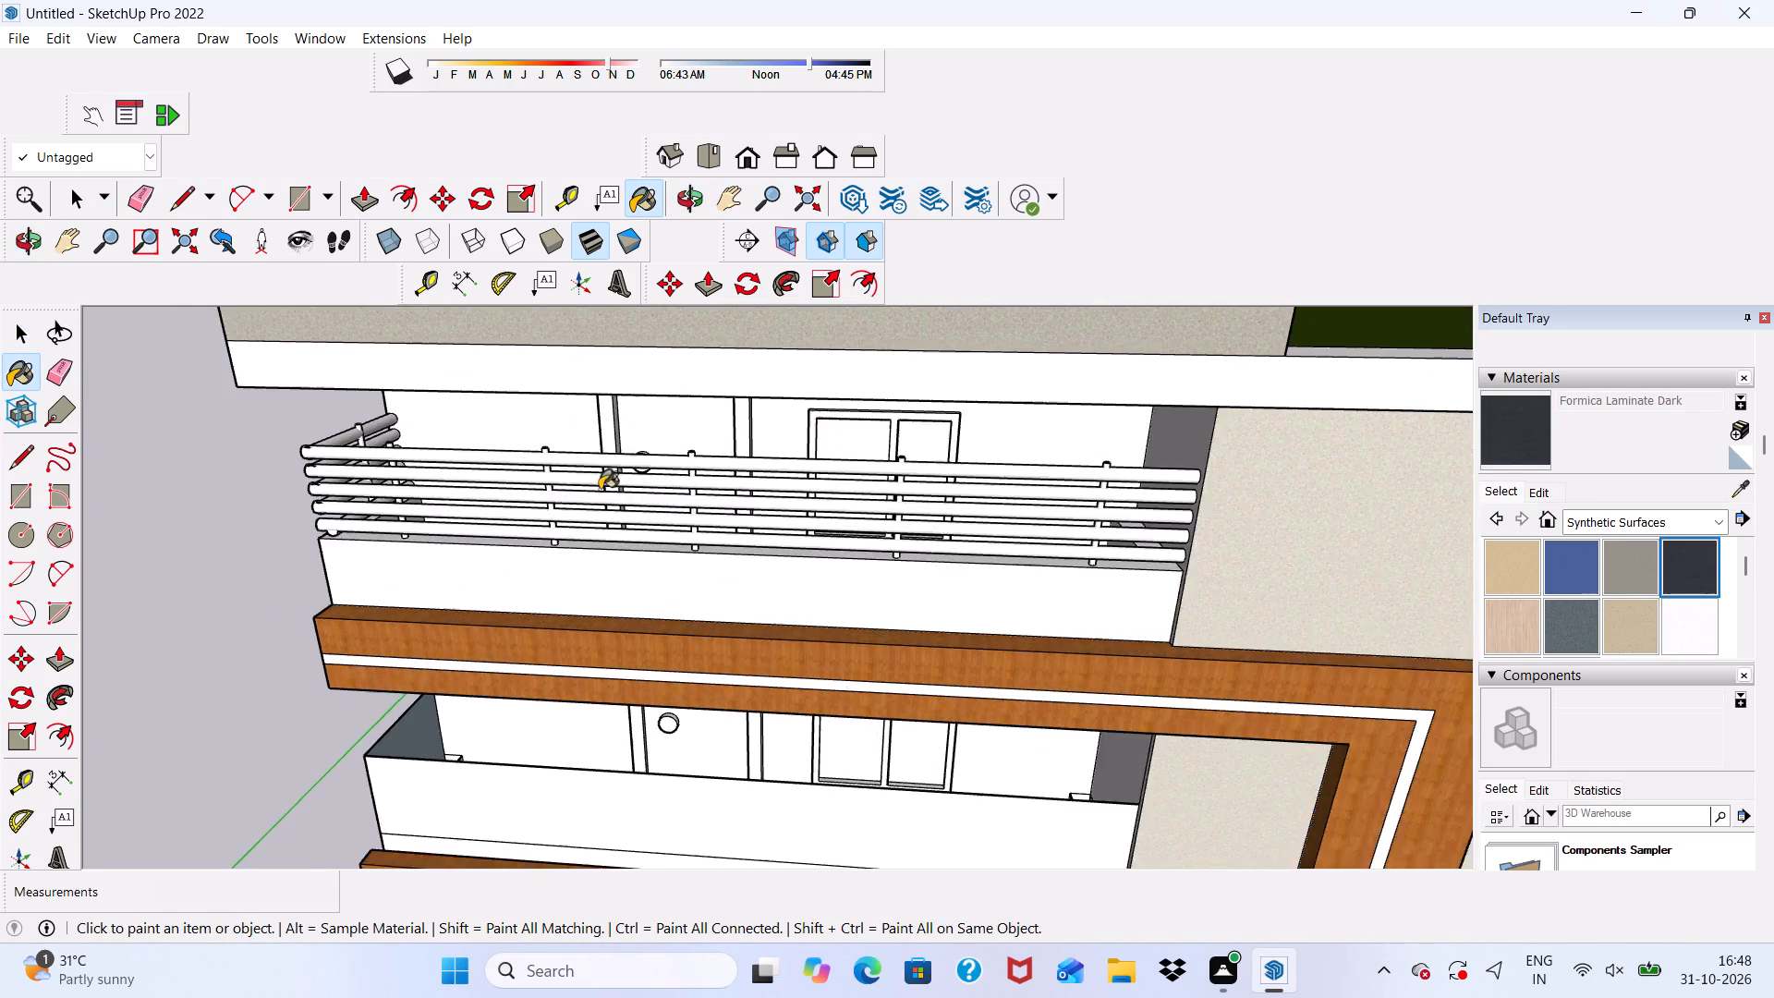
{"action": "scroll", "coordinate": [600, 490], "scroll_direction": "up", "scroll_amount": 5}
{"action": "left_click", "coordinate": [619, 452]}
{"action": "scroll", "coordinate": [615, 495], "scroll_direction": "up", "scroll_amount": 3}
{"action": "left_click", "coordinate": [612, 473]}
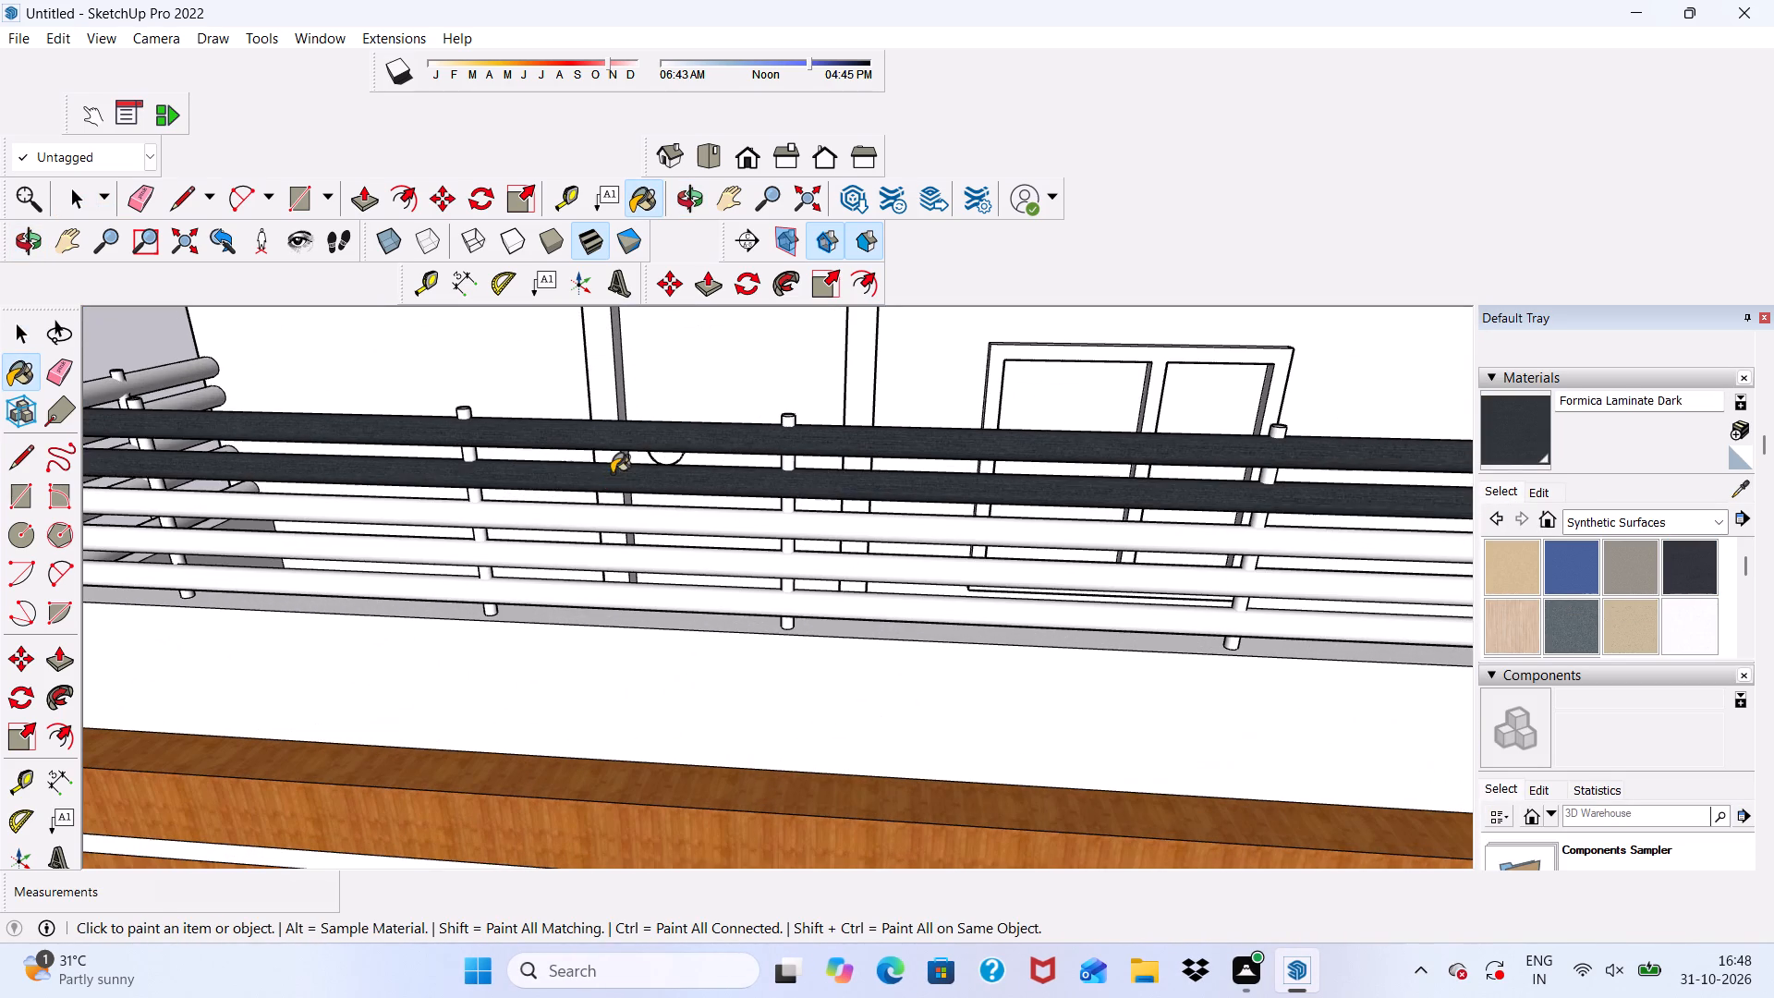
{"action": "left_click", "coordinate": [591, 519]}
{"action": "left_click", "coordinate": [590, 559]}
{"action": "left_click", "coordinate": [595, 596]}
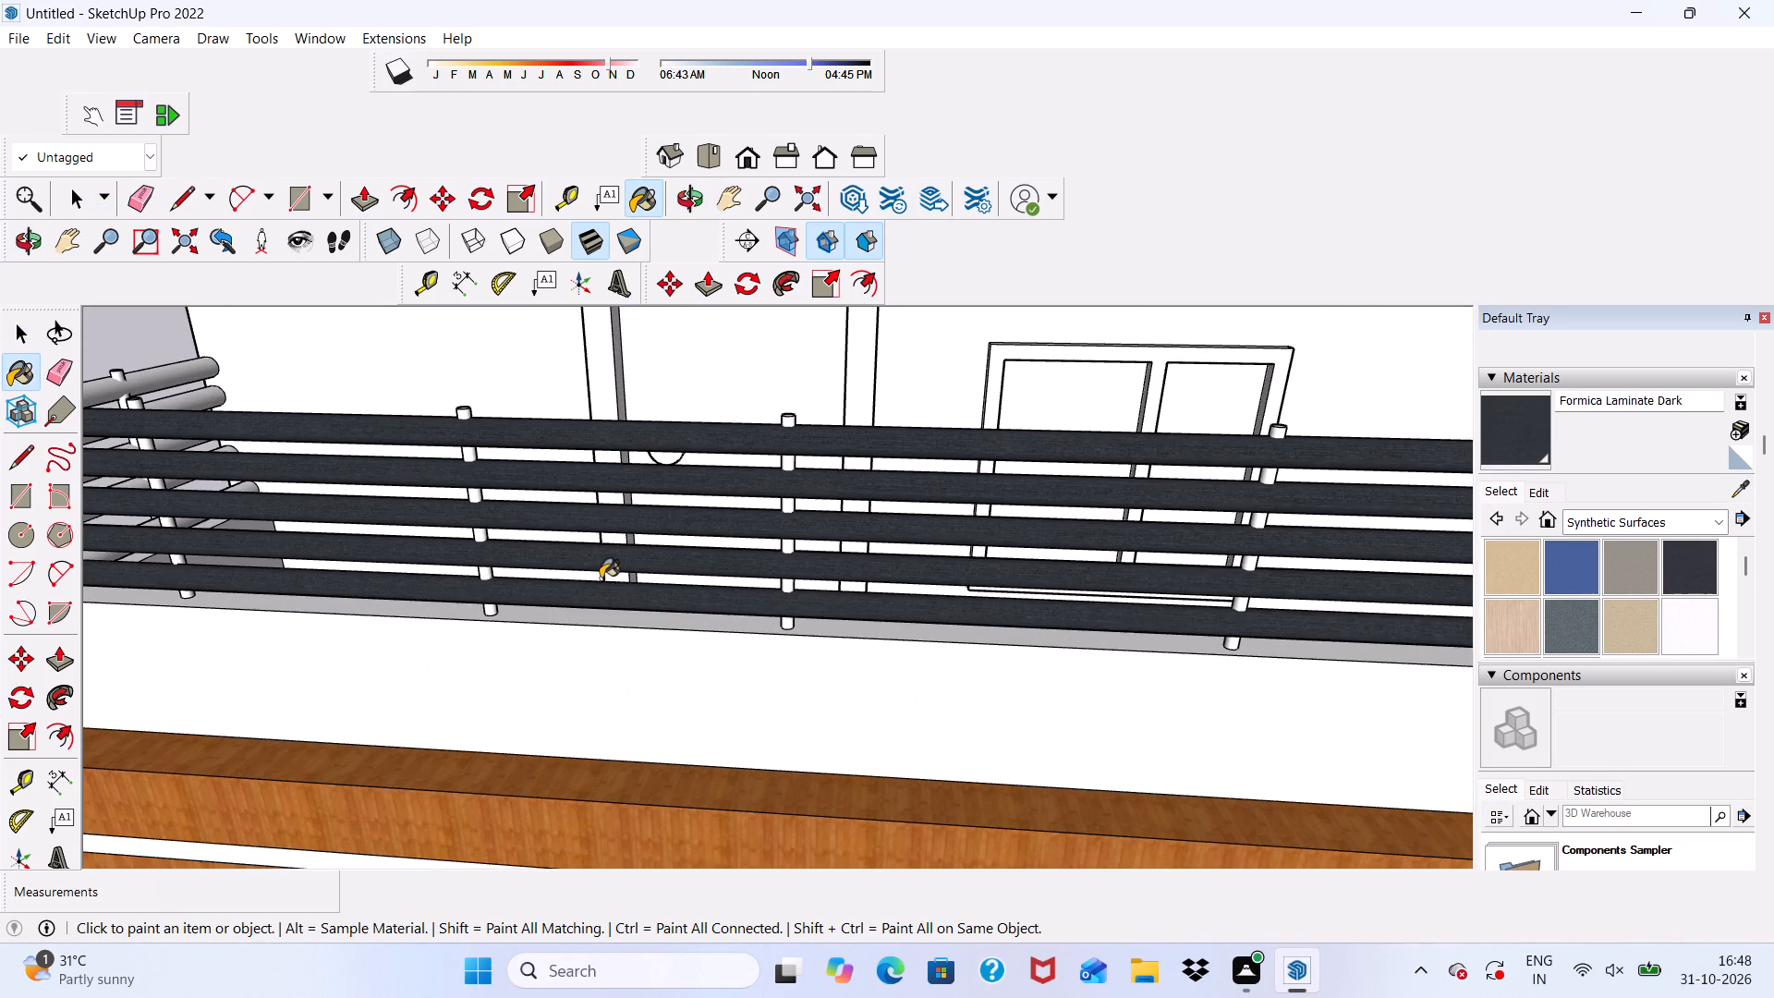
Paint the five short side rails of the upper balcony railing and their post with Formica Laminate Dark.
{"action": "scroll", "coordinate": [601, 578], "scroll_direction": "down", "scroll_amount": 10}
{"action": "middle_click_drag", "start_coordinate": [658, 651], "coordinate": [1049, 660]}
{"action": "scroll", "coordinate": [281, 663], "scroll_direction": "up", "scroll_amount": 5}
{"action": "scroll", "coordinate": [917, 626], "scroll_direction": "up", "scroll_amount": 4}
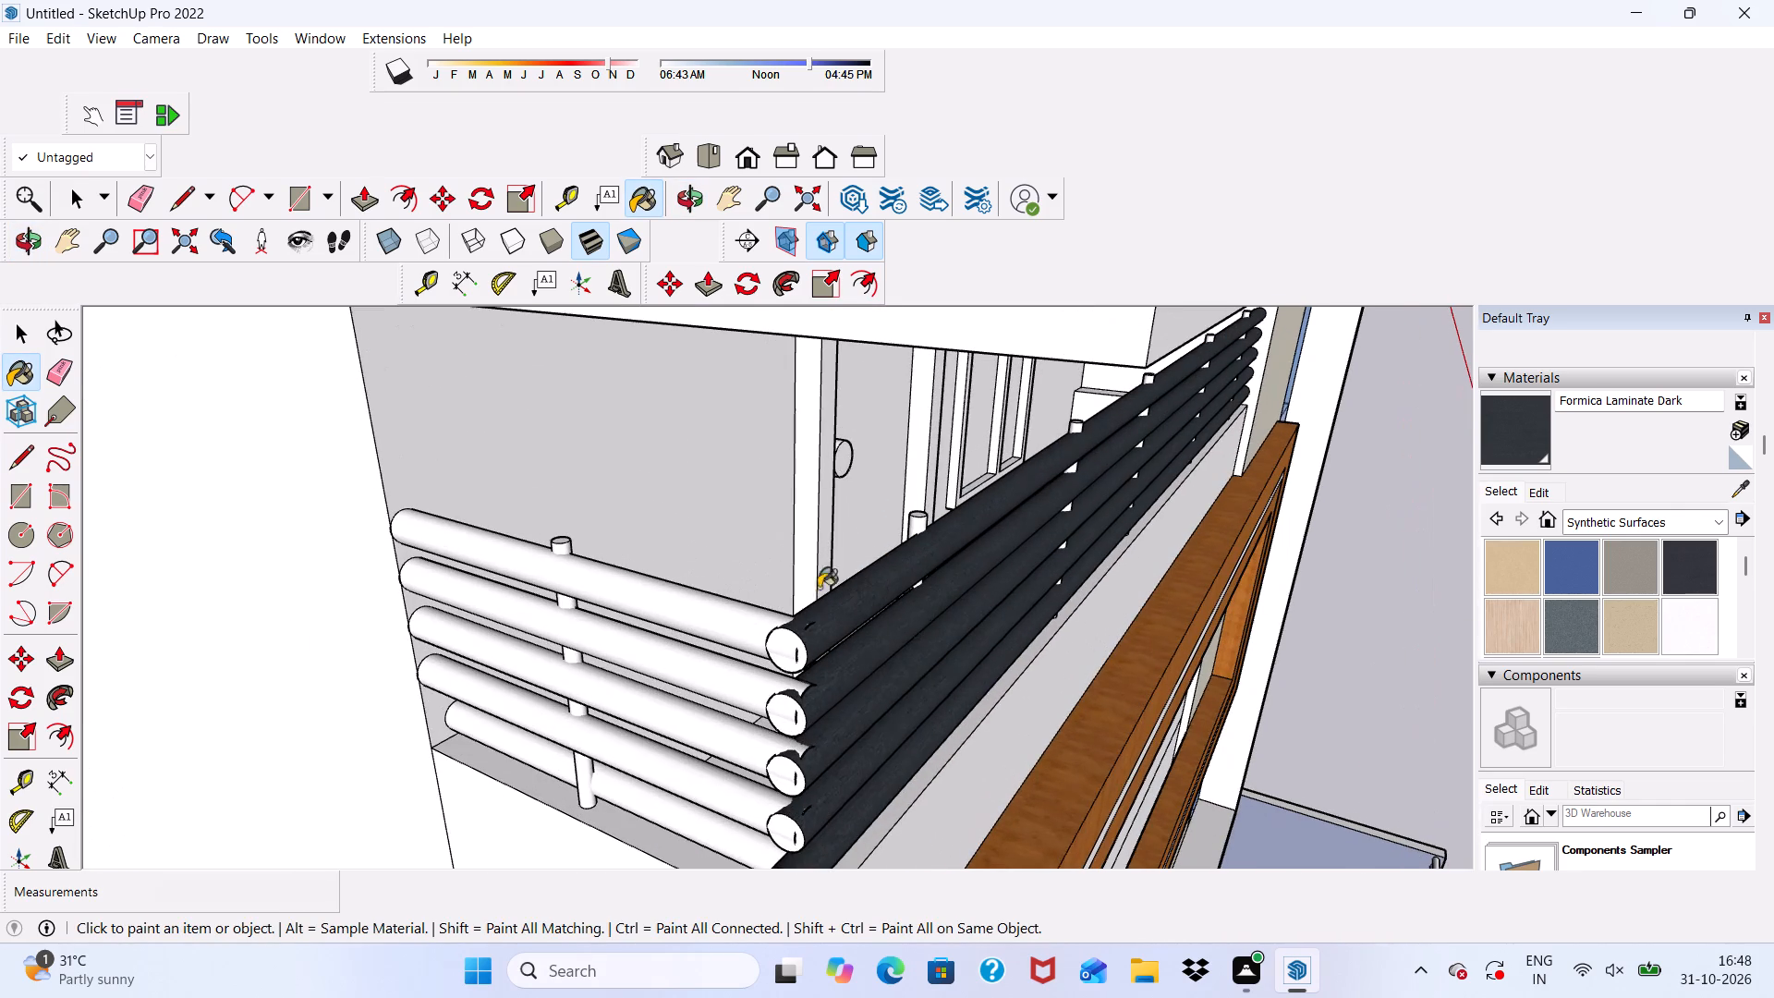
{"action": "left_click", "coordinate": [684, 606]}
{"action": "left_click", "coordinate": [660, 670]}
{"action": "left_click", "coordinate": [660, 702]}
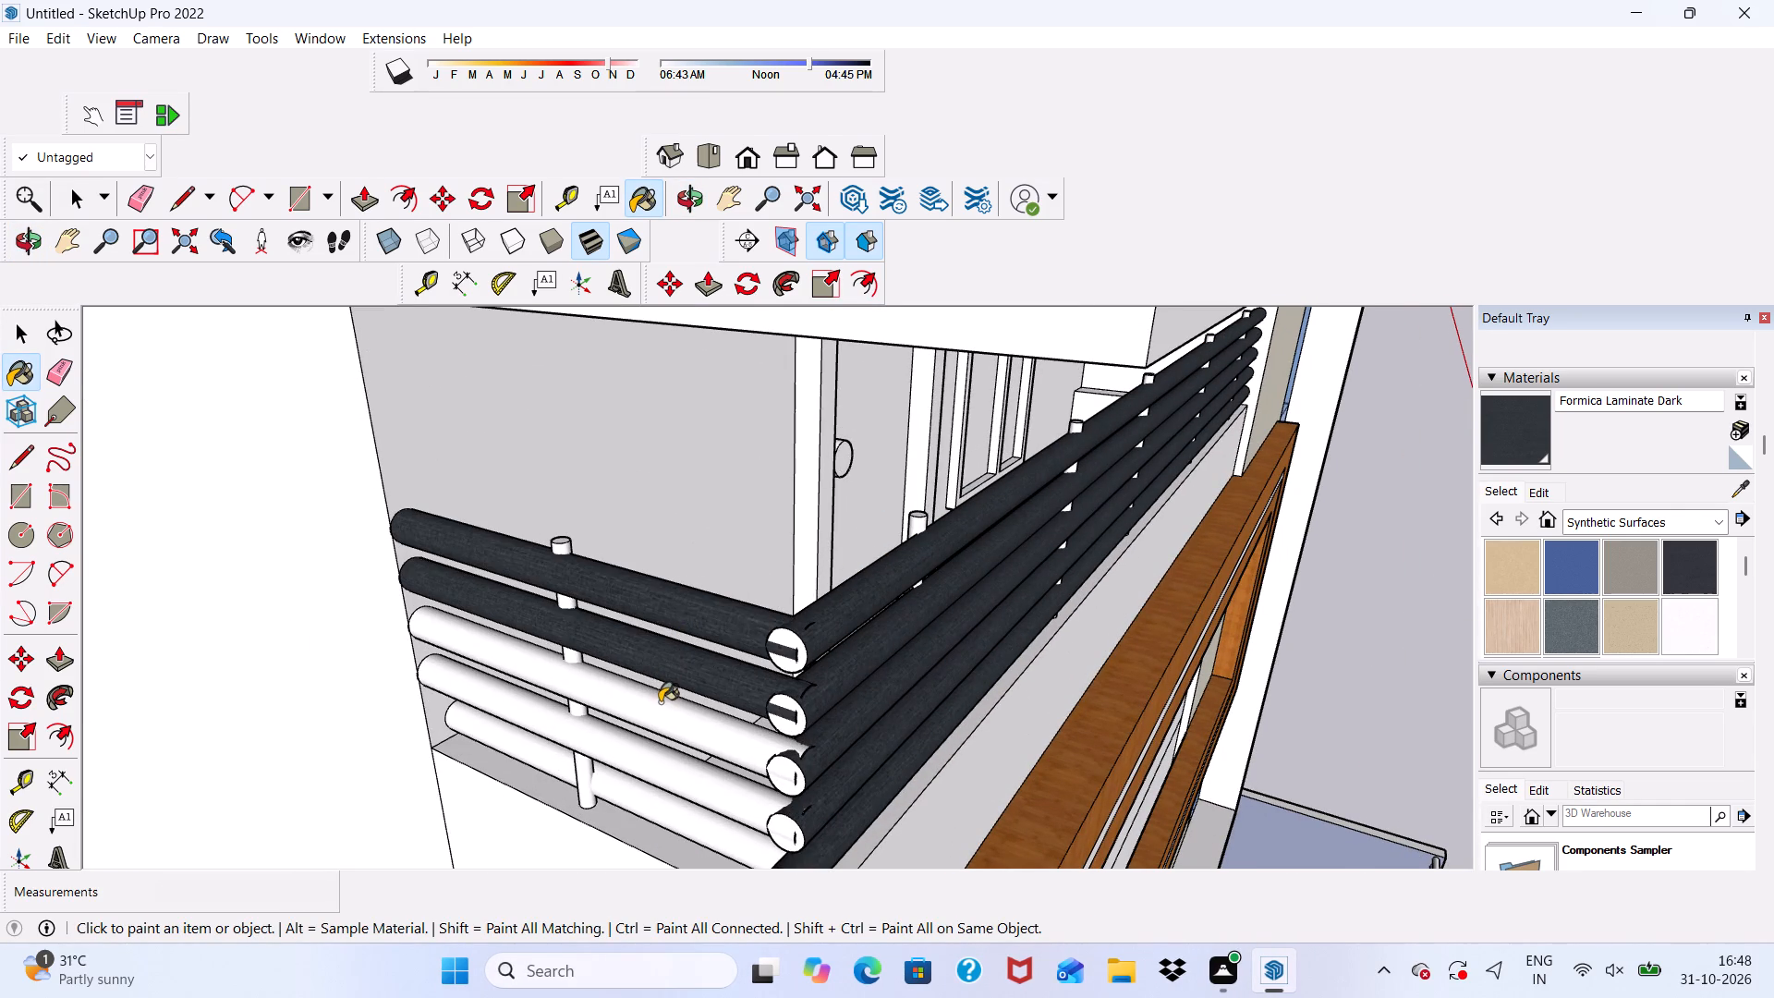
{"action": "left_click", "coordinate": [657, 766]}
{"action": "left_click_drag", "start_coordinate": [665, 796], "coordinate": [665, 806]}
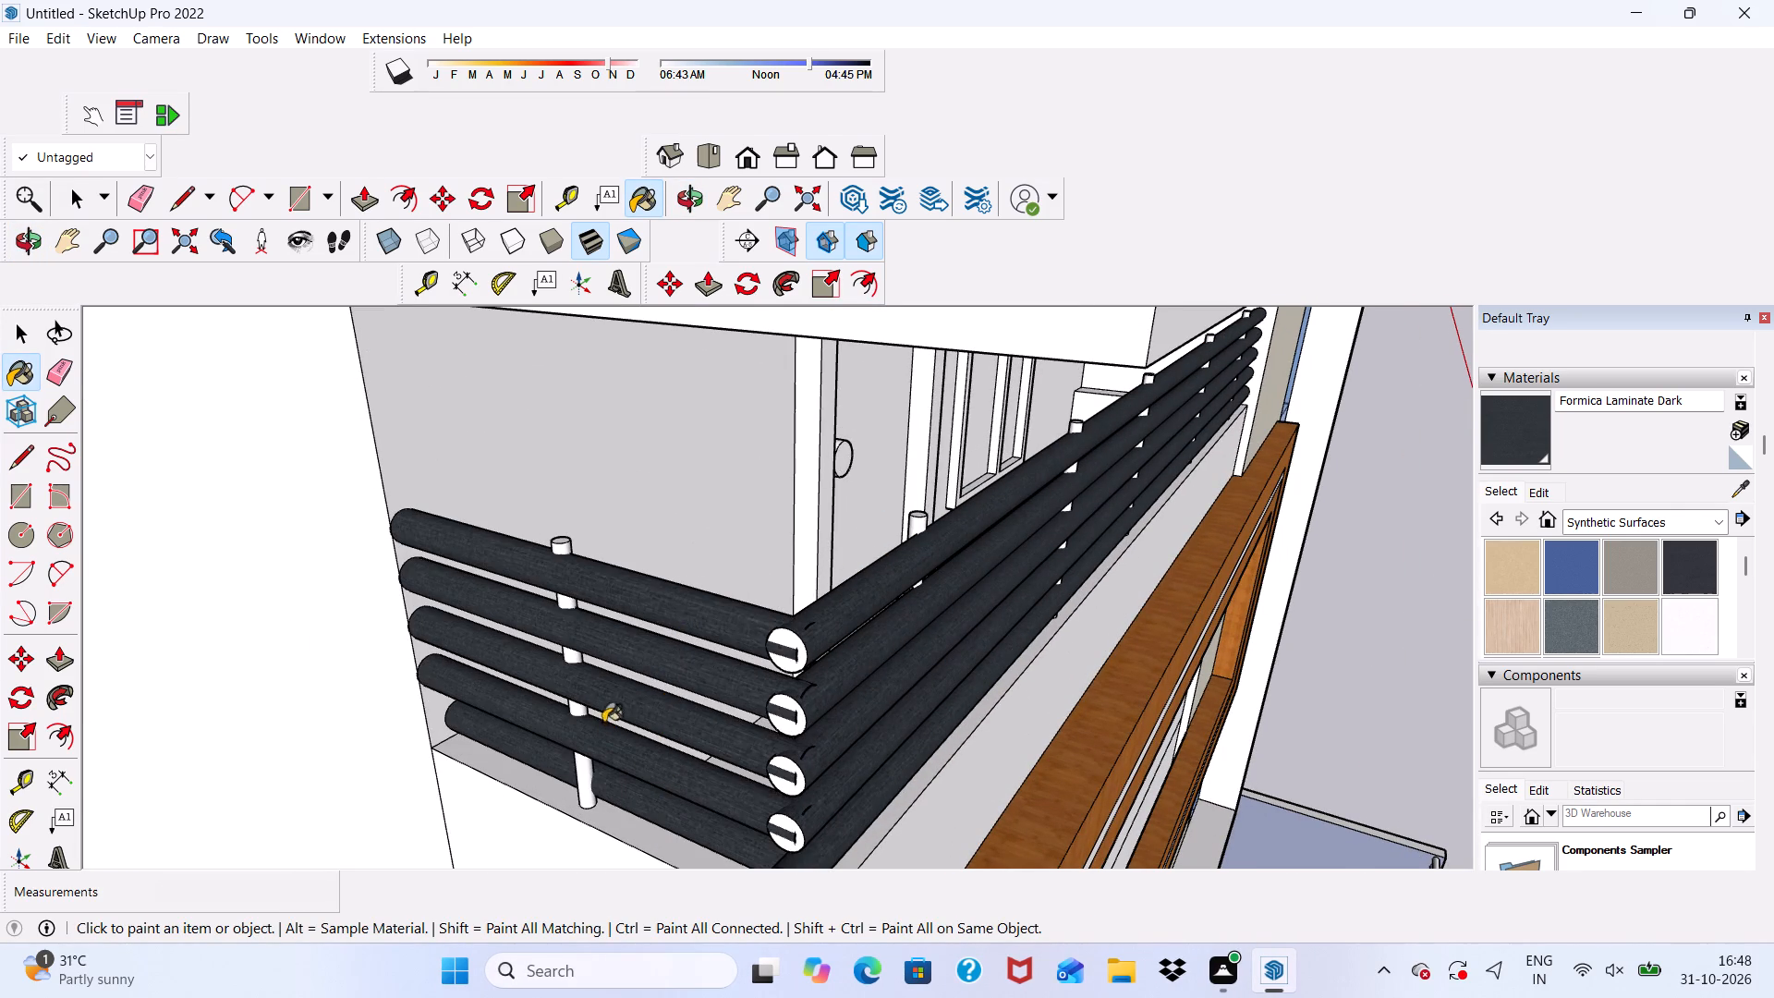
{"action": "left_click", "coordinate": [574, 715]}
Paint the round end faces of the rails at the upper balcony's outer corner with Formica Laminate Dark.
{"action": "scroll", "coordinate": [625, 698], "scroll_direction": "down", "scroll_amount": 2}
{"action": "scroll", "coordinate": [841, 662], "scroll_direction": "up", "scroll_amount": 3}
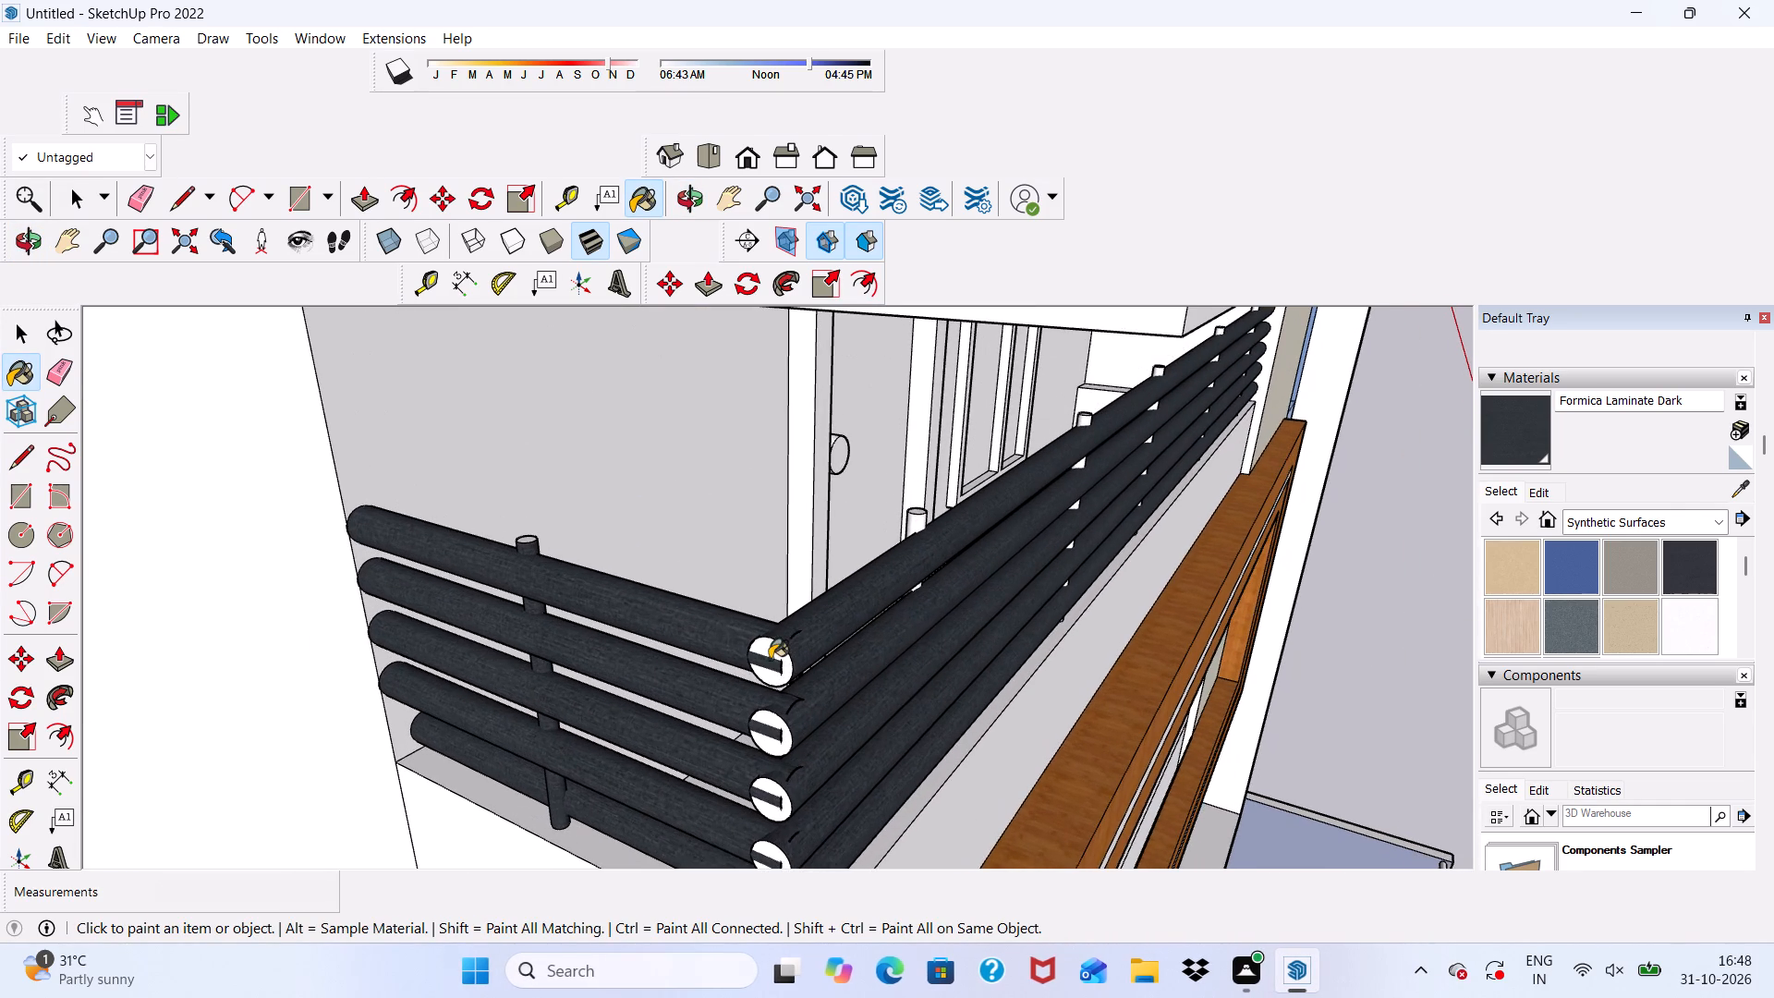
{"action": "left_click", "coordinate": [770, 659]}
{"action": "left_click", "coordinate": [773, 736]}
{"action": "left_click", "coordinate": [771, 805]}
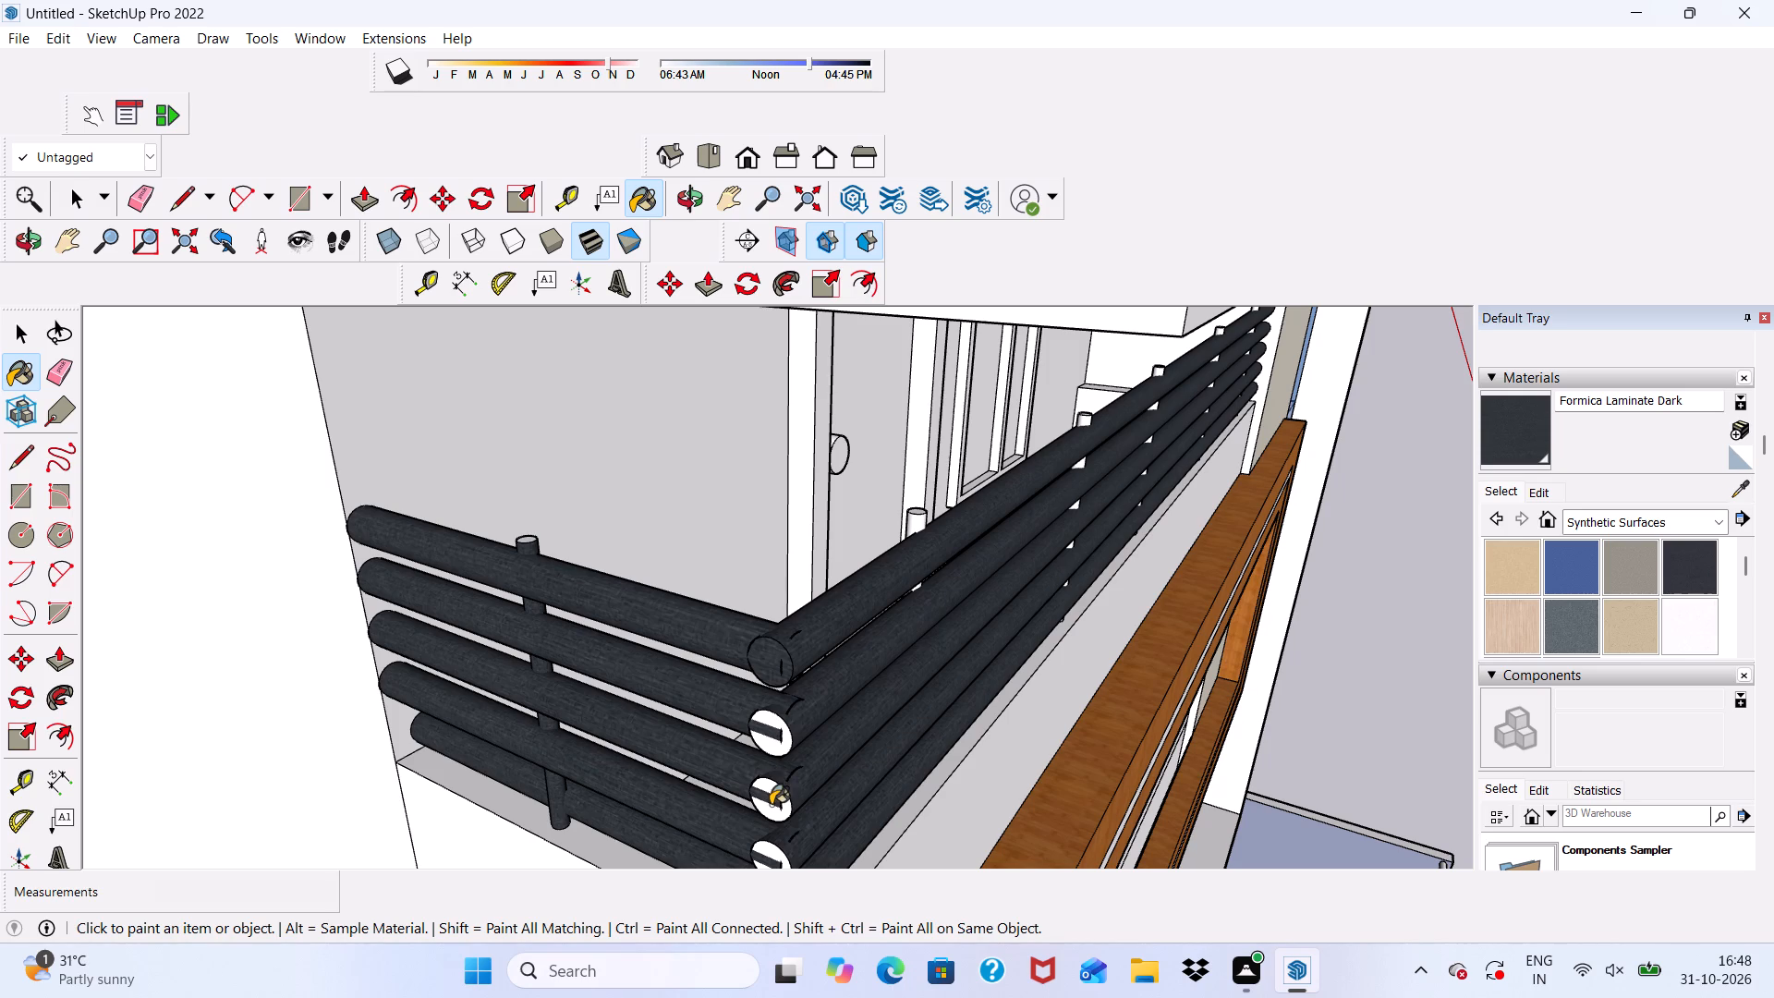
{"action": "left_click", "coordinate": [770, 795]}
{"action": "left_click", "coordinate": [778, 738]}
{"action": "scroll", "coordinate": [779, 671], "scroll_direction": "down", "scroll_amount": 5}
{"action": "scroll", "coordinate": [789, 797], "scroll_direction": "up", "scroll_amount": 4}
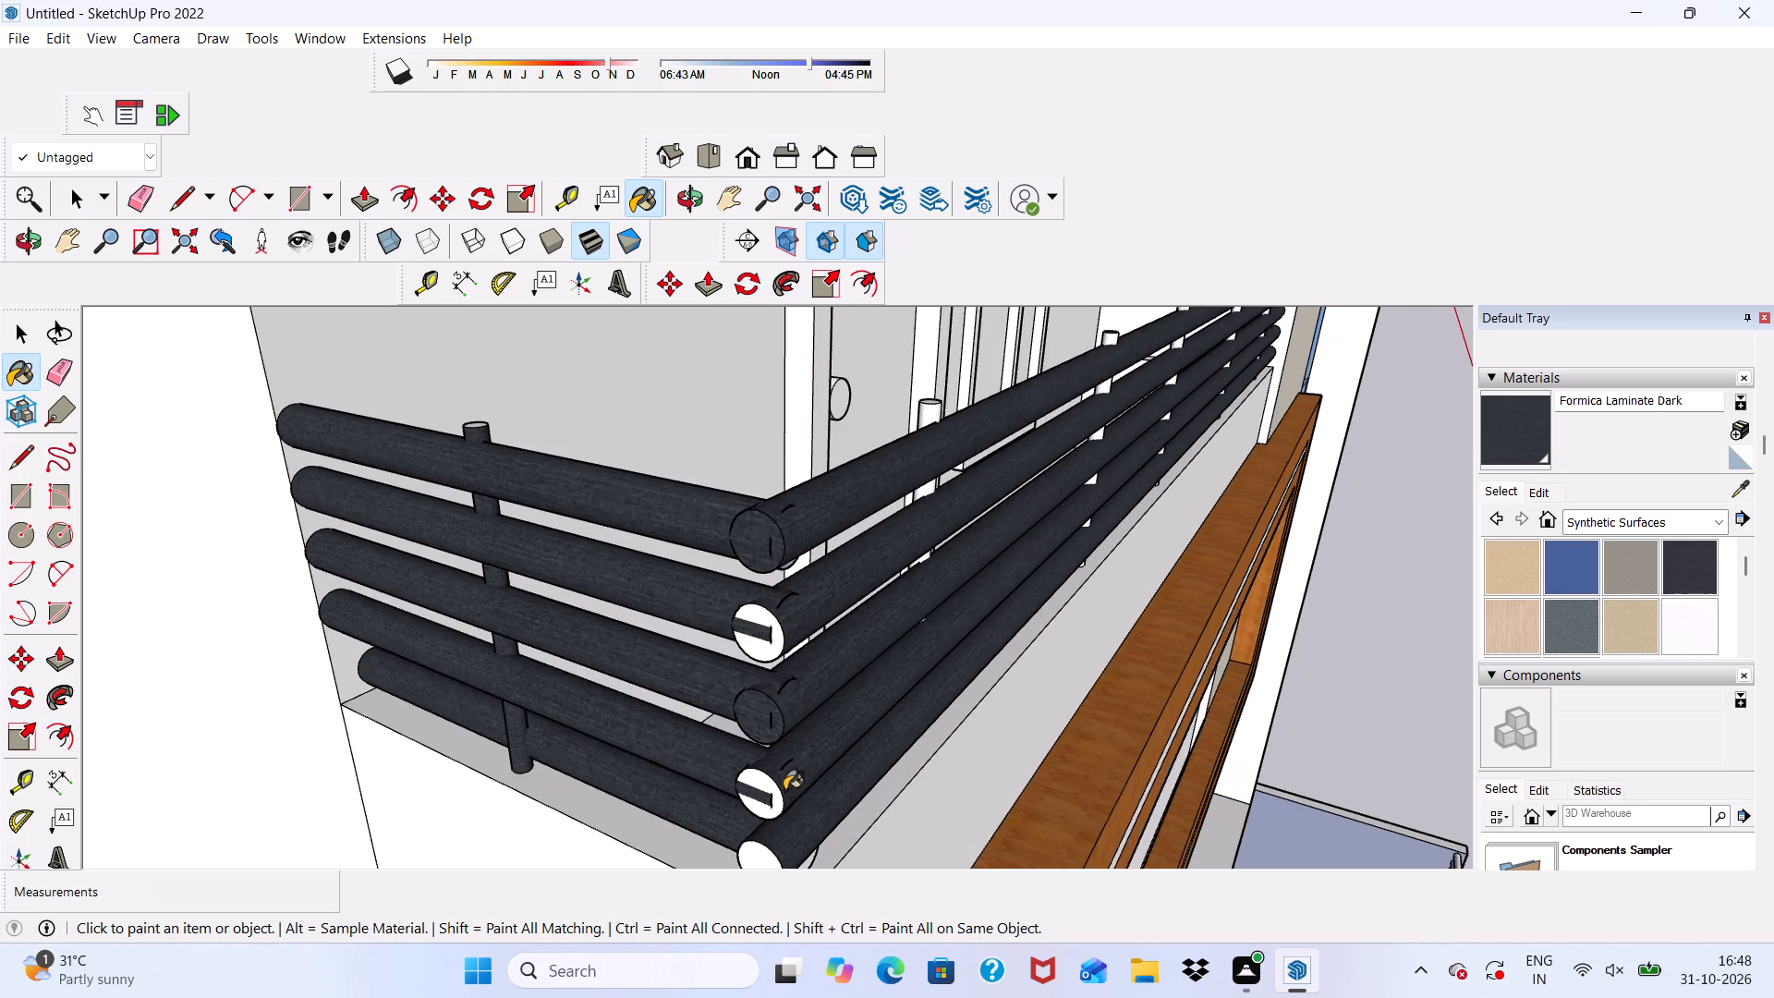
{"action": "scroll", "coordinate": [784, 790], "scroll_direction": "up", "scroll_amount": 5}
{"action": "left_click", "coordinate": [764, 784]}
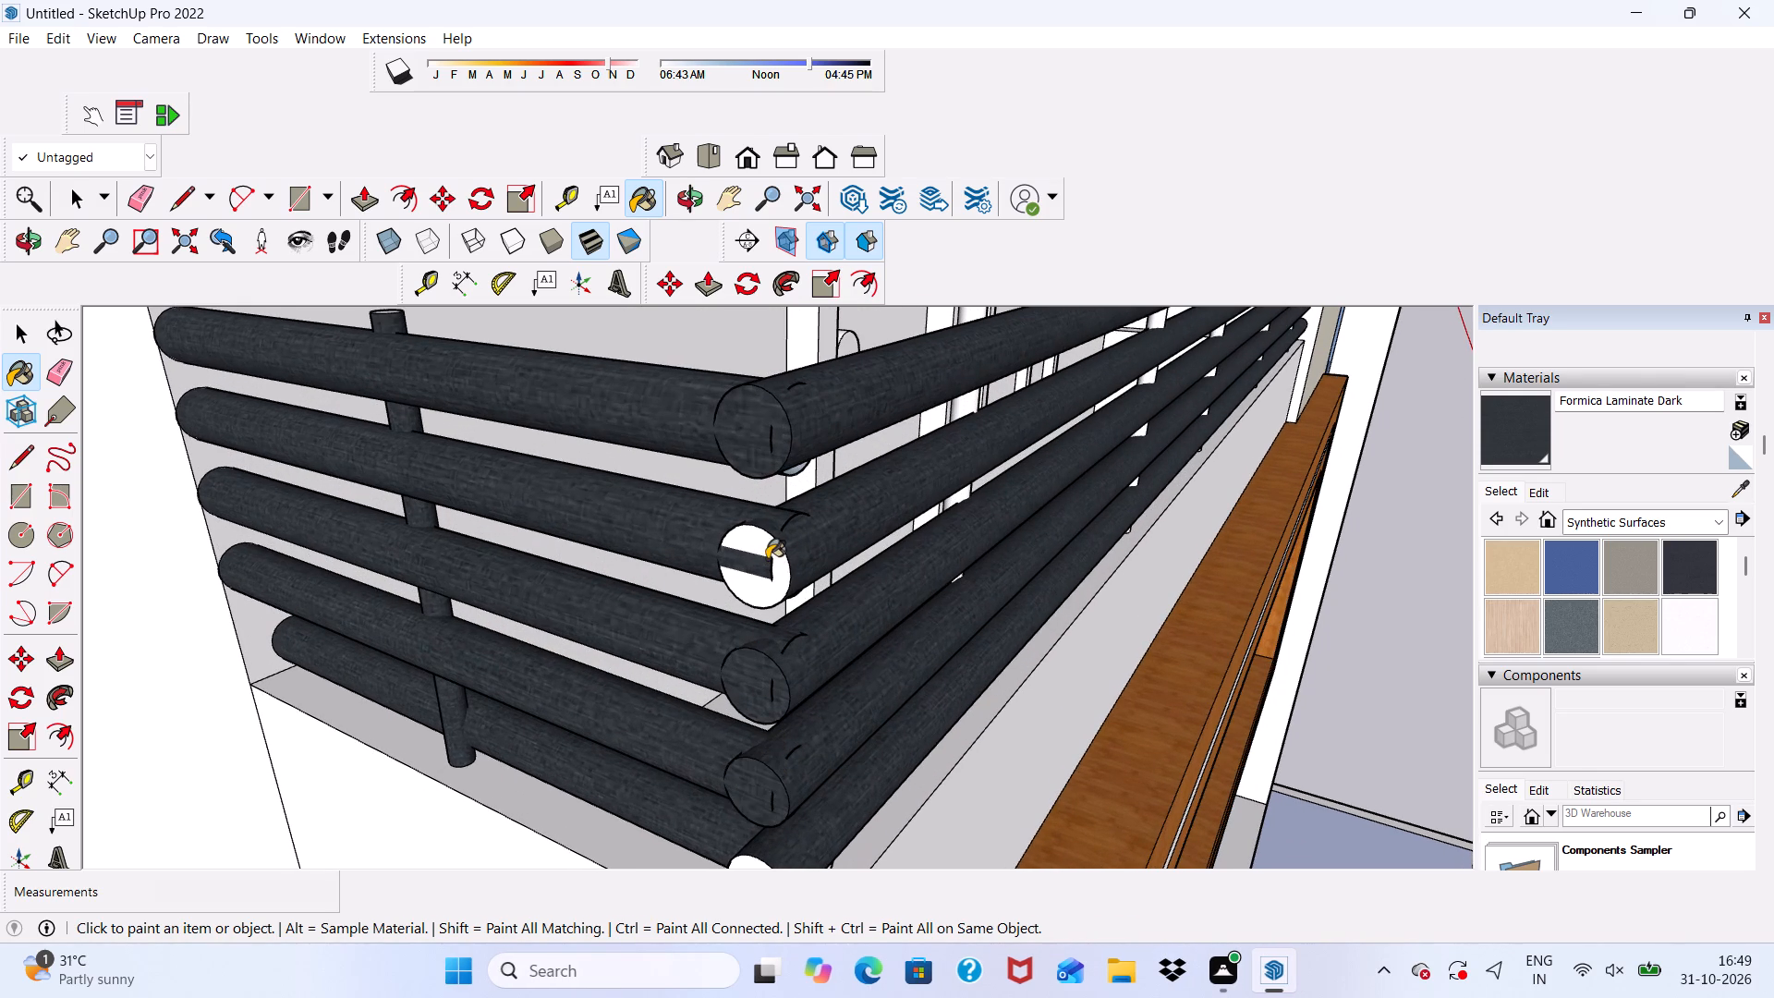
{"action": "left_click", "coordinate": [767, 559]}
{"action": "scroll", "coordinate": [767, 559], "scroll_direction": "down", "scroll_amount": 5}
{"action": "scroll", "coordinate": [766, 543], "scroll_direction": "up", "scroll_amount": 3}
{"action": "left_click", "coordinate": [740, 549]}
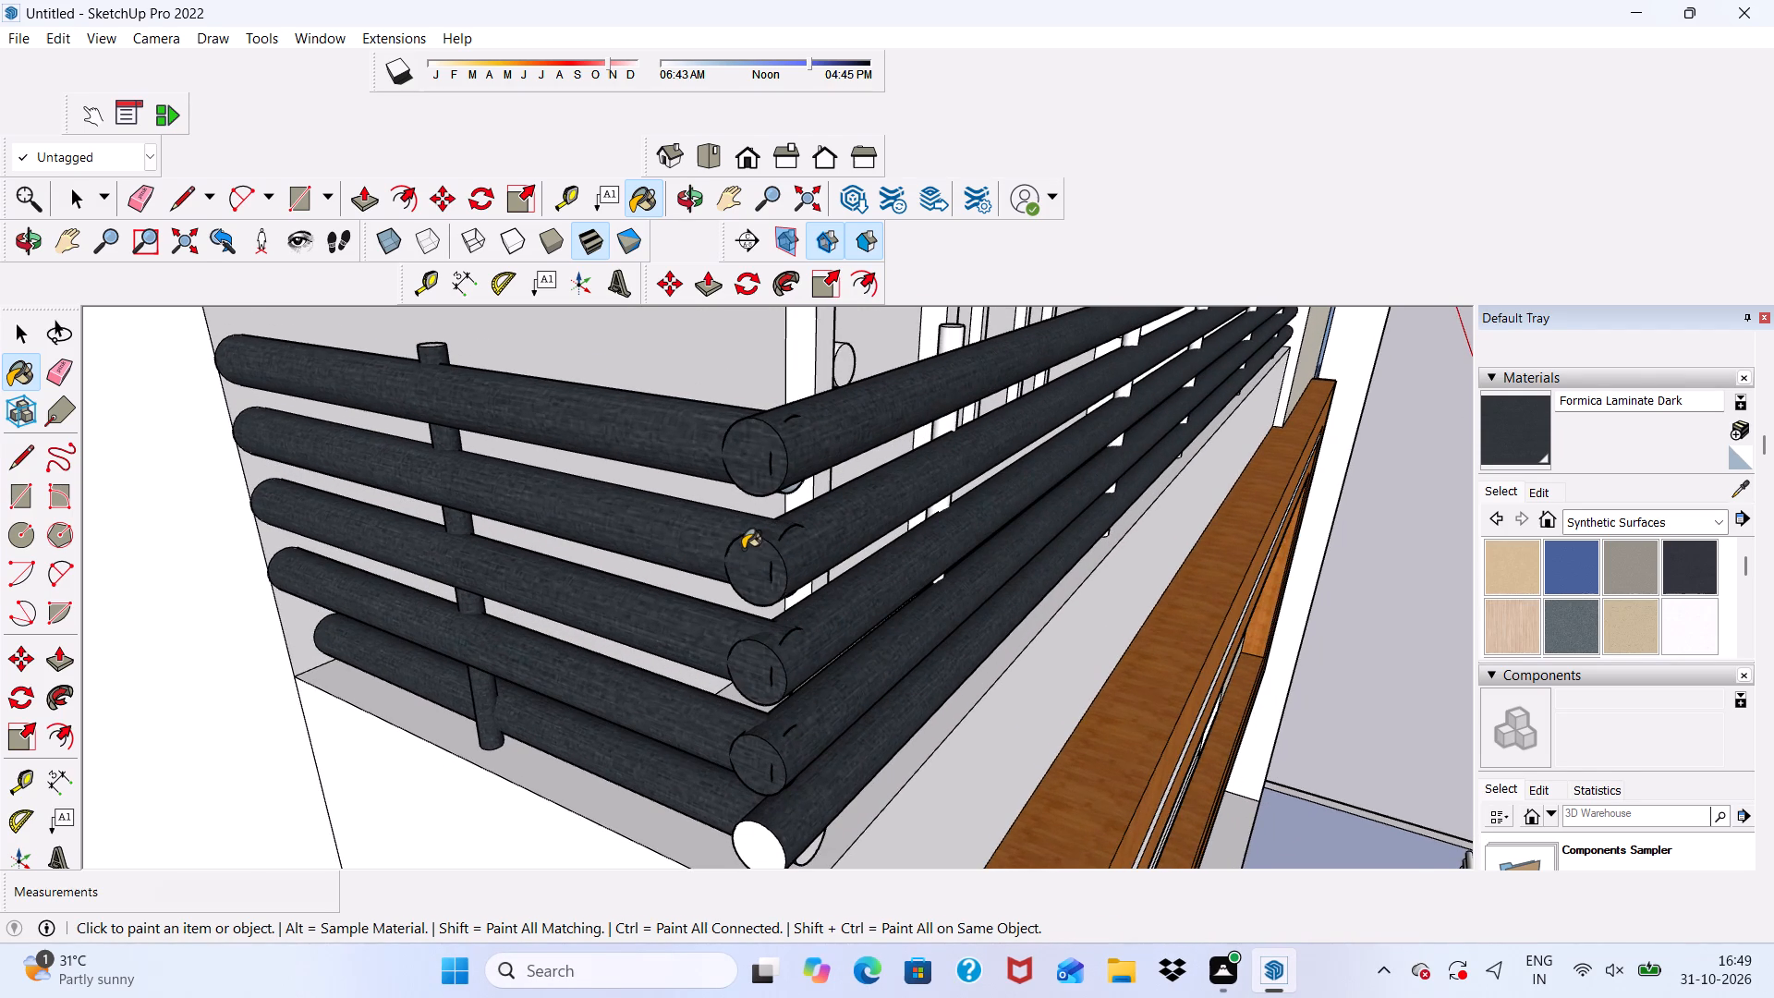
{"action": "scroll", "coordinate": [743, 549], "scroll_direction": "down", "scroll_amount": 5}
{"action": "scroll", "coordinate": [784, 781], "scroll_direction": "up", "scroll_amount": 5}
{"action": "left_click", "coordinate": [748, 749]}
{"action": "scroll", "coordinate": [816, 750], "scroll_direction": "up", "scroll_amount": 4}
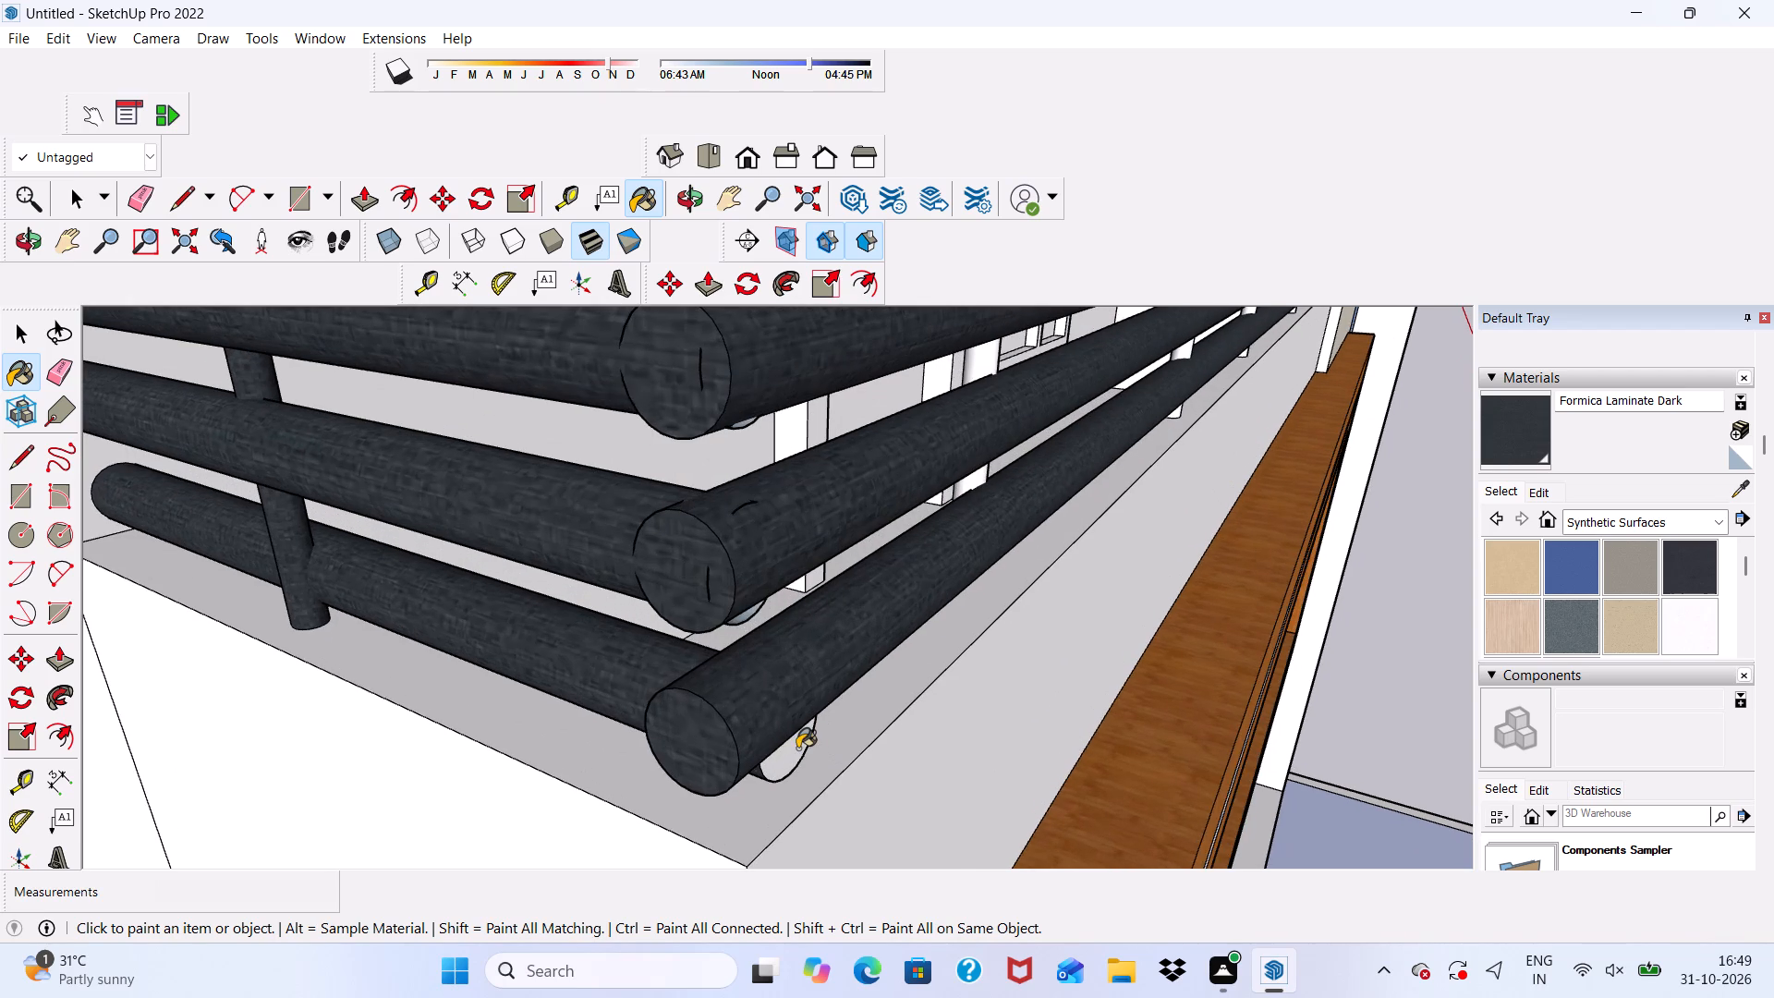
{"action": "left_click", "coordinate": [797, 748]}
Paint the three front railing posts nearest the upper balcony's outer corner with Formica Laminate Dark.
{"action": "scroll", "coordinate": [793, 748], "scroll_direction": "down", "scroll_amount": 11}
{"action": "middle_click_drag", "start_coordinate": [859, 711], "coordinate": [583, 673]}
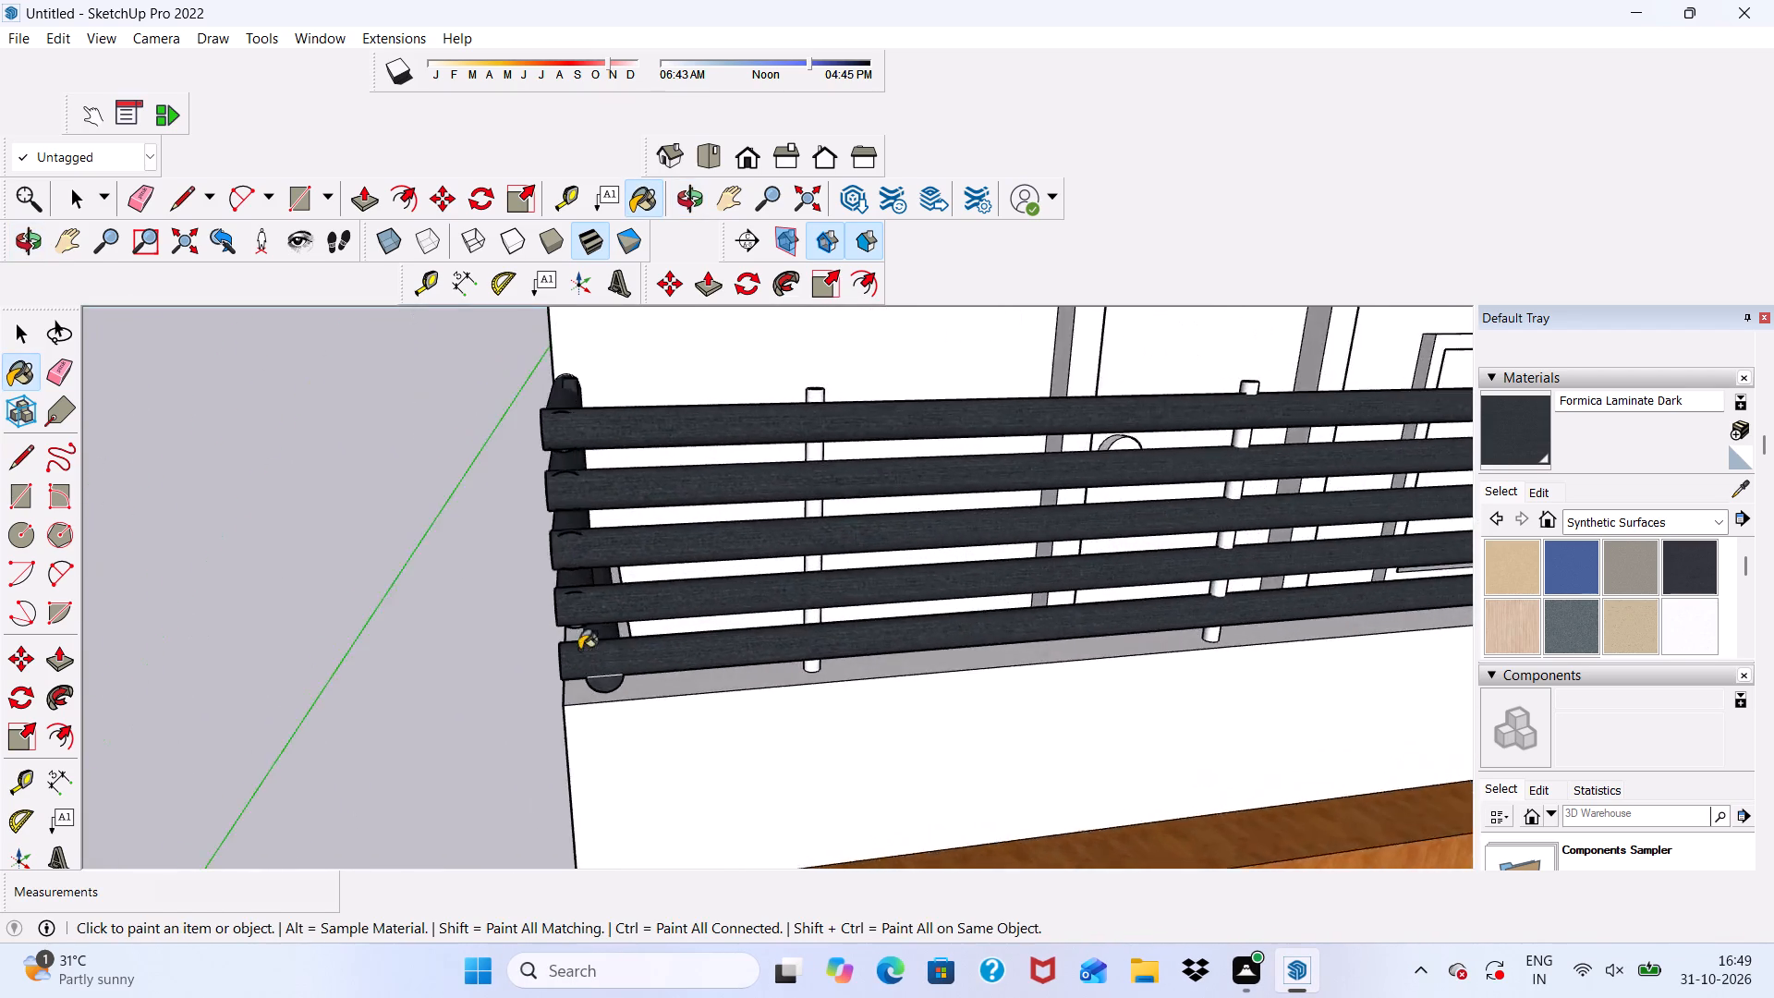
{"action": "scroll", "coordinate": [679, 618], "scroll_direction": "up", "scroll_amount": 13}
{"action": "scroll", "coordinate": [650, 627], "scroll_direction": "down", "scroll_amount": 6}
{"action": "left_click", "coordinate": [526, 610]}
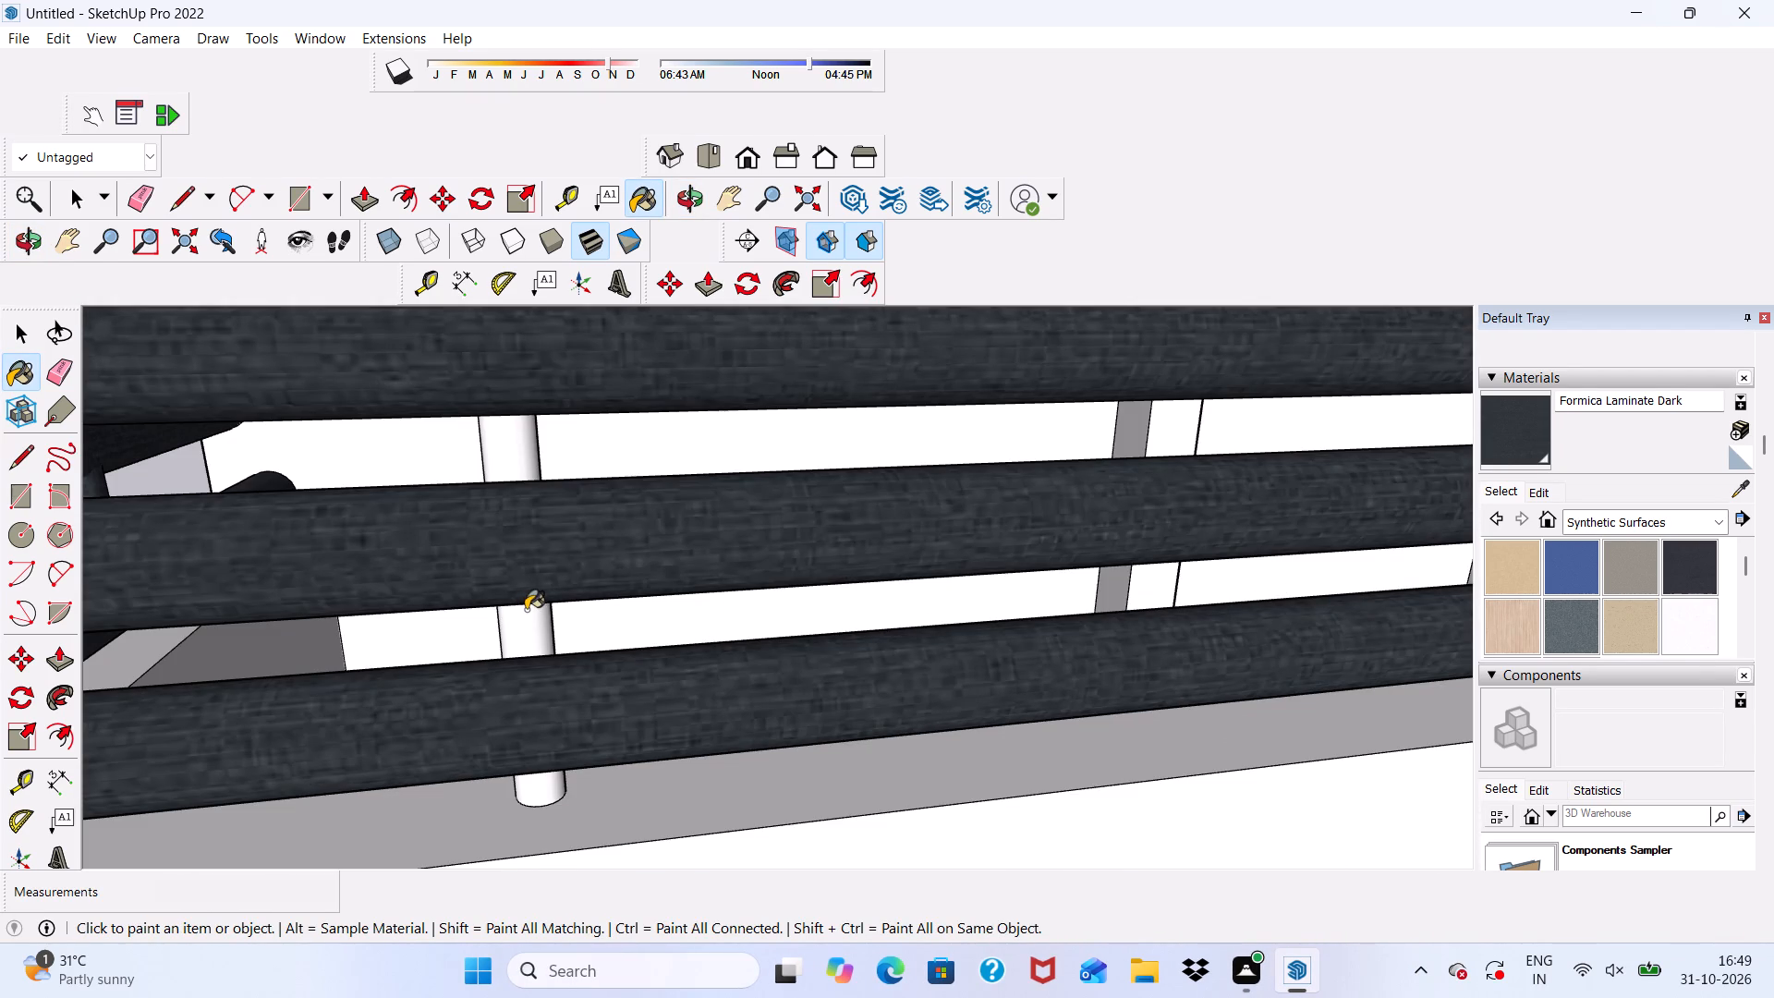
{"action": "scroll", "coordinate": [509, 611], "scroll_direction": "down", "scroll_amount": 14}
{"action": "scroll", "coordinate": [758, 537], "scroll_direction": "up", "scroll_amount": 8}
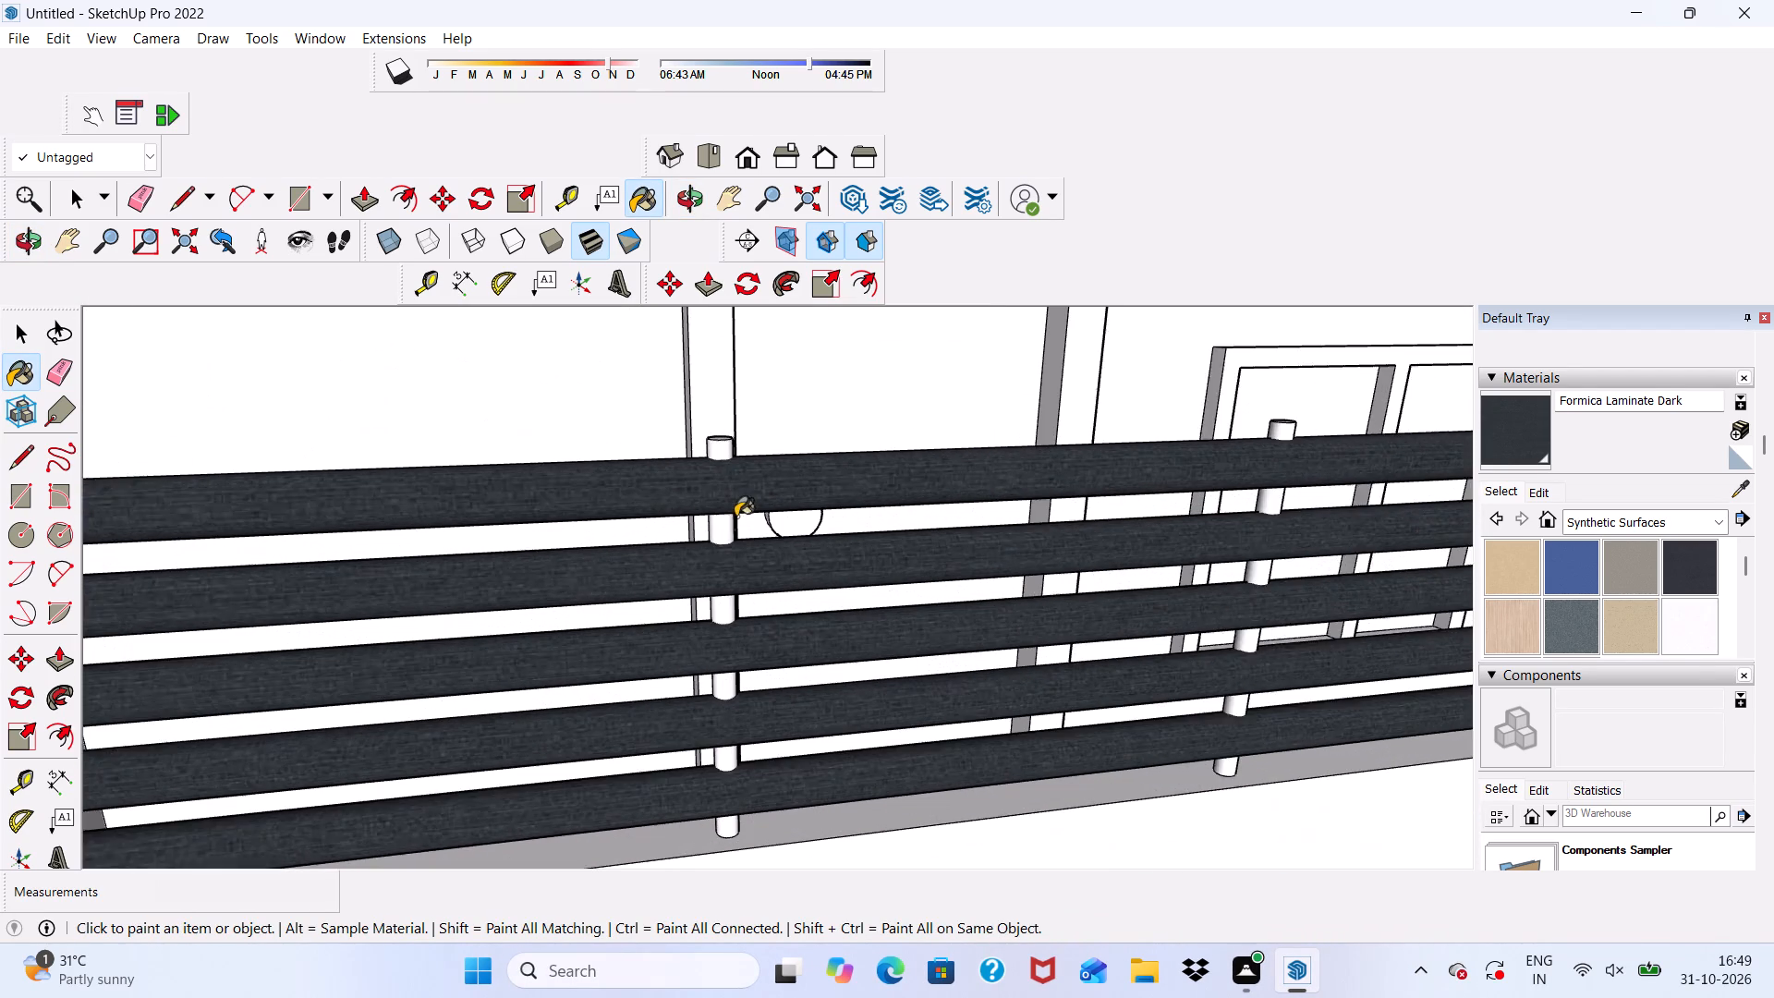
{"action": "scroll", "coordinate": [735, 517], "scroll_direction": "up", "scroll_amount": 3}
{"action": "left_click", "coordinate": [729, 529]}
{"action": "scroll", "coordinate": [726, 529], "scroll_direction": "down", "scroll_amount": 6}
{"action": "scroll", "coordinate": [1102, 613], "scroll_direction": "up", "scroll_amount": 6}
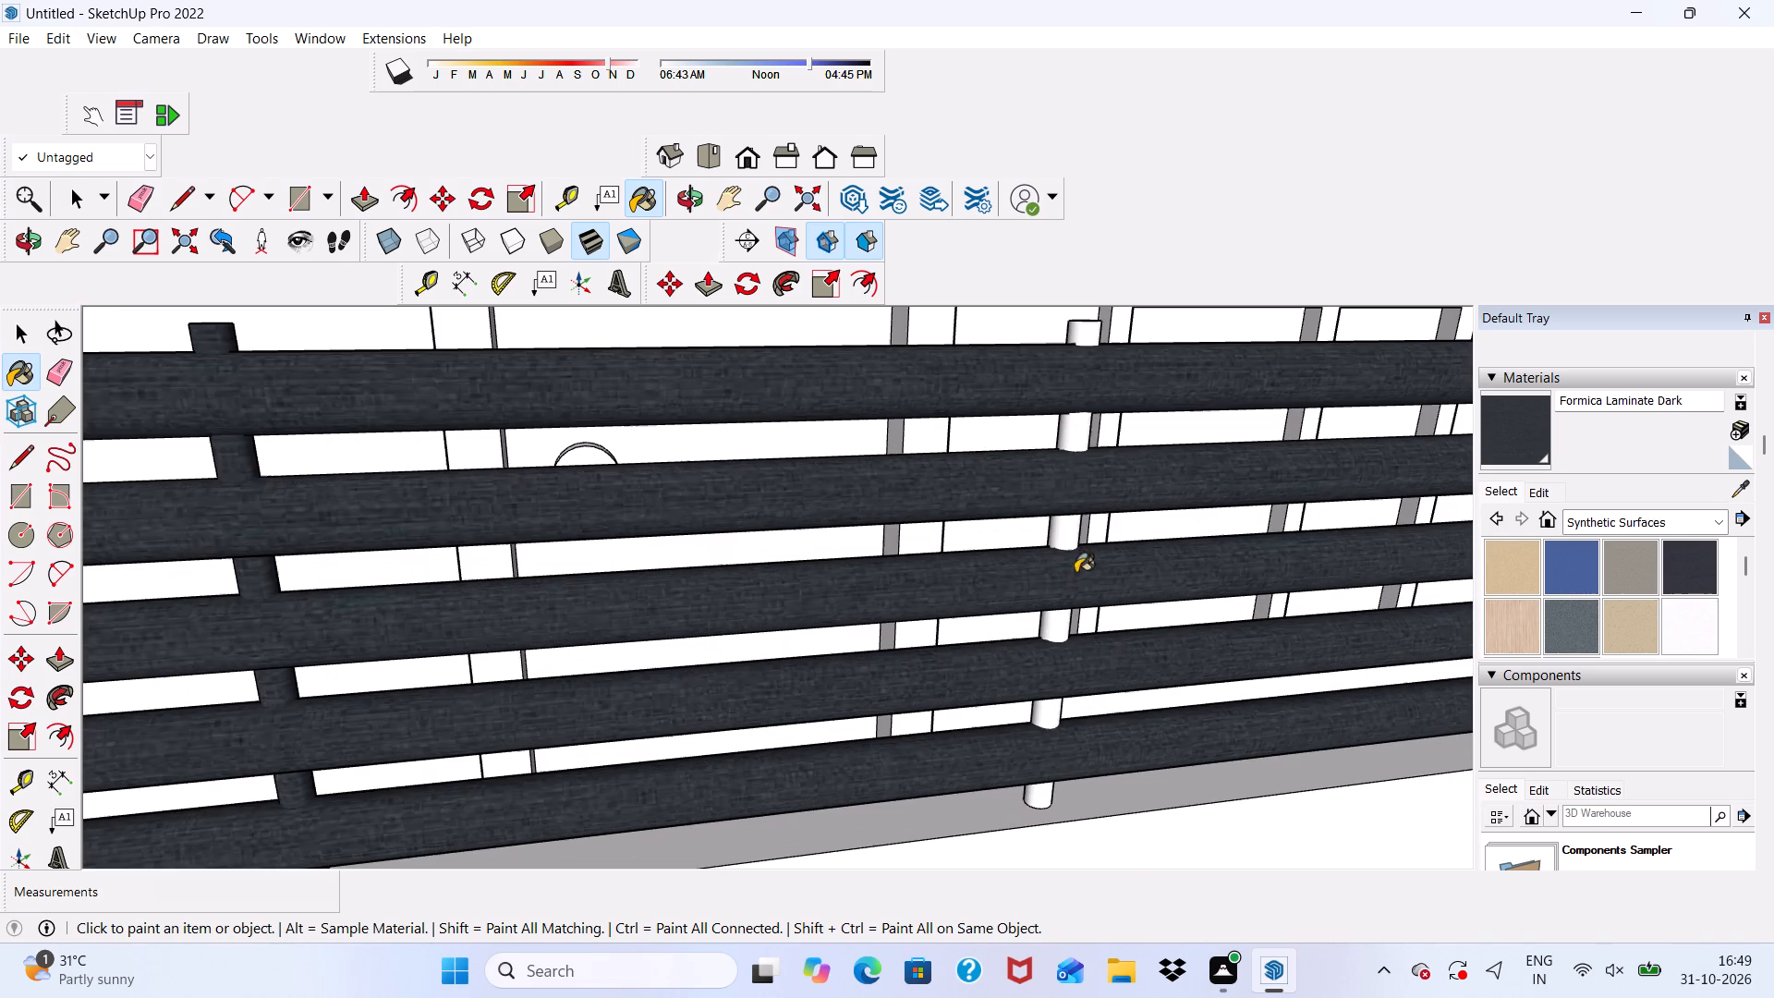
{"action": "left_click", "coordinate": [1066, 432]}
Paint the remaining two front railing posts, towards the textured wall, with Formica Laminate Dark.
{"action": "scroll", "coordinate": [1026, 457], "scroll_direction": "down", "scroll_amount": 6}
{"action": "scroll", "coordinate": [897, 512], "scroll_direction": "down", "scroll_amount": 7}
{"action": "scroll", "coordinate": [1034, 554], "scroll_direction": "up", "scroll_amount": 1}
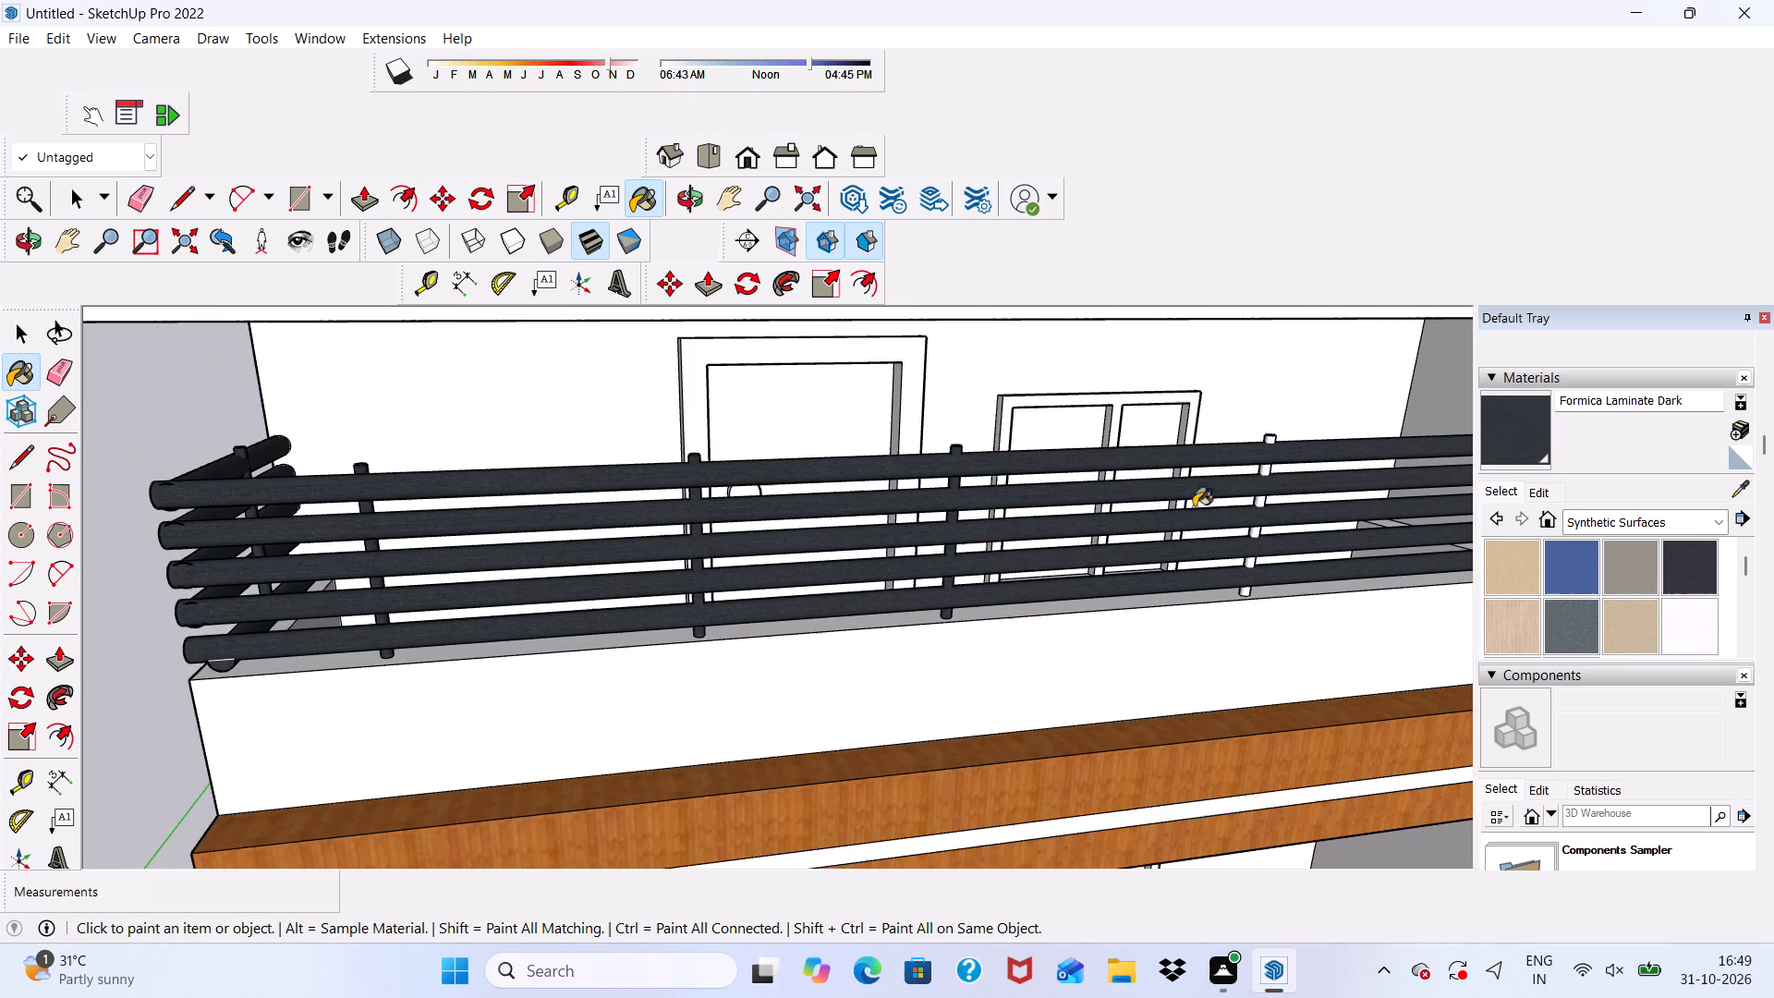
{"action": "scroll", "coordinate": [1205, 487], "scroll_direction": "up", "scroll_amount": 10}
{"action": "scroll", "coordinate": [1340, 436], "scroll_direction": "up", "scroll_amount": 1}
{"action": "left_click", "coordinate": [1343, 437]}
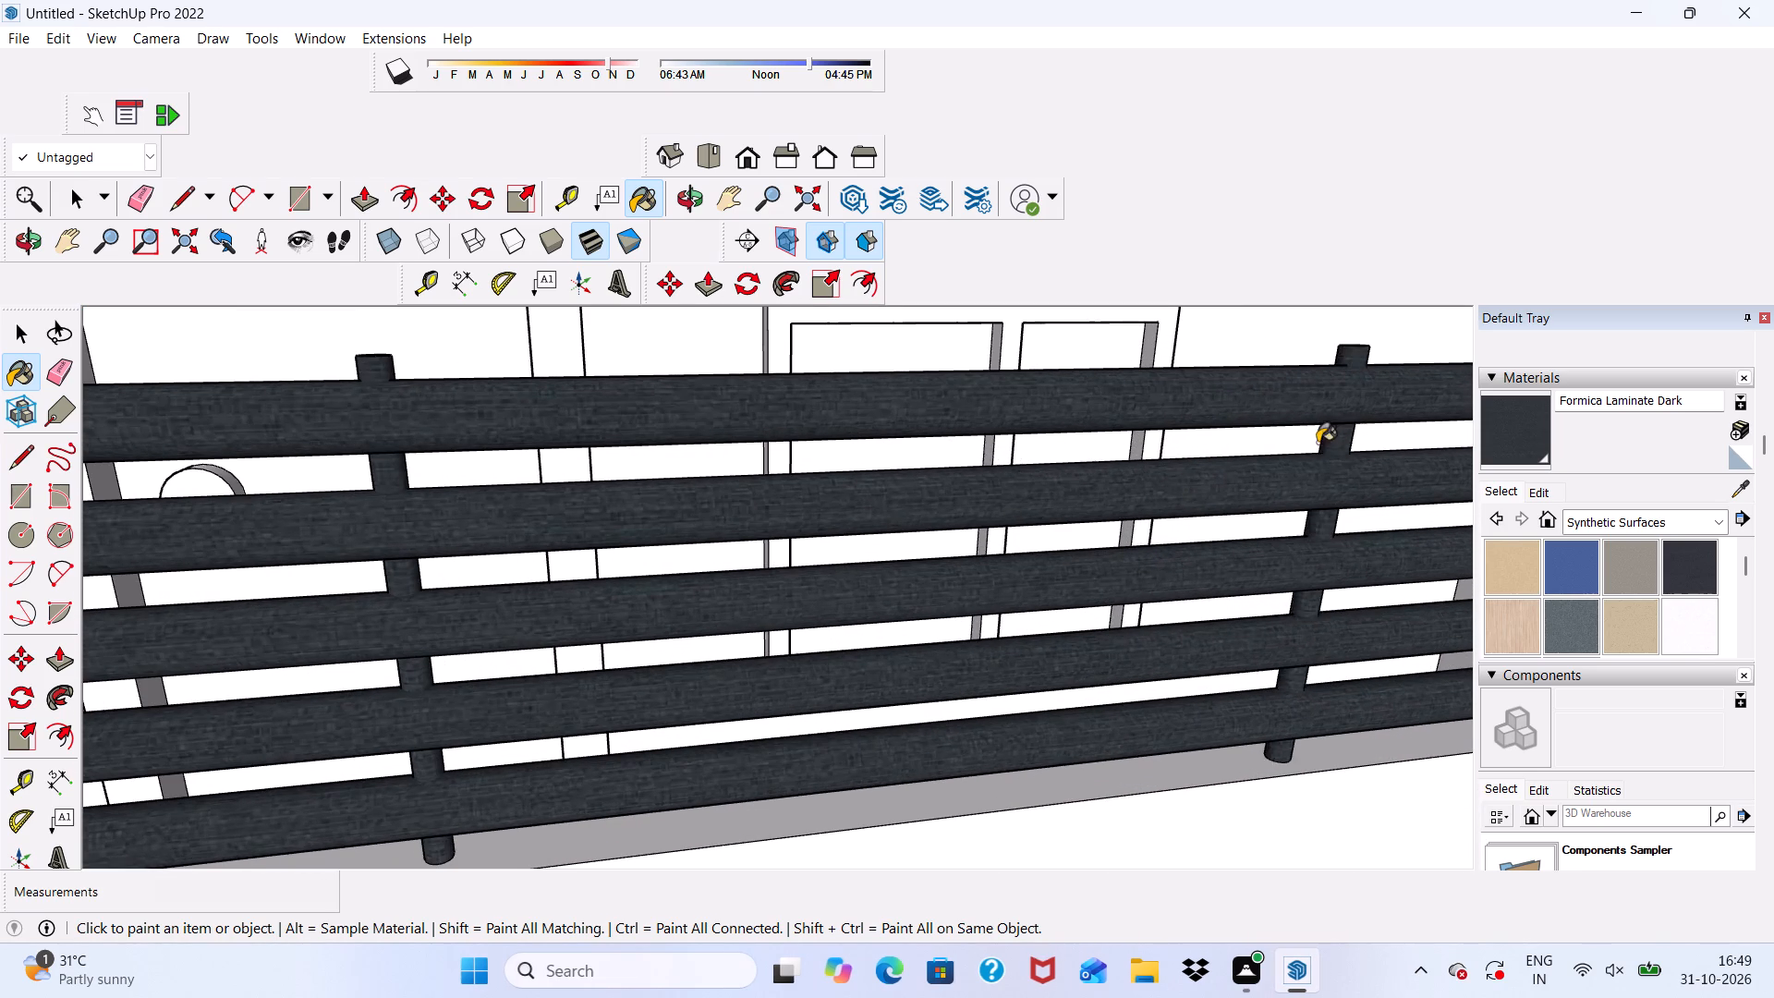
{"action": "scroll", "coordinate": [785, 568], "scroll_direction": "down", "scroll_amount": 6}
{"action": "scroll", "coordinate": [541, 585], "scroll_direction": "down", "scroll_amount": 6}
{"action": "scroll", "coordinate": [881, 553], "scroll_direction": "up", "scroll_amount": 1}
{"action": "scroll", "coordinate": [1091, 529], "scroll_direction": "up", "scroll_amount": 6}
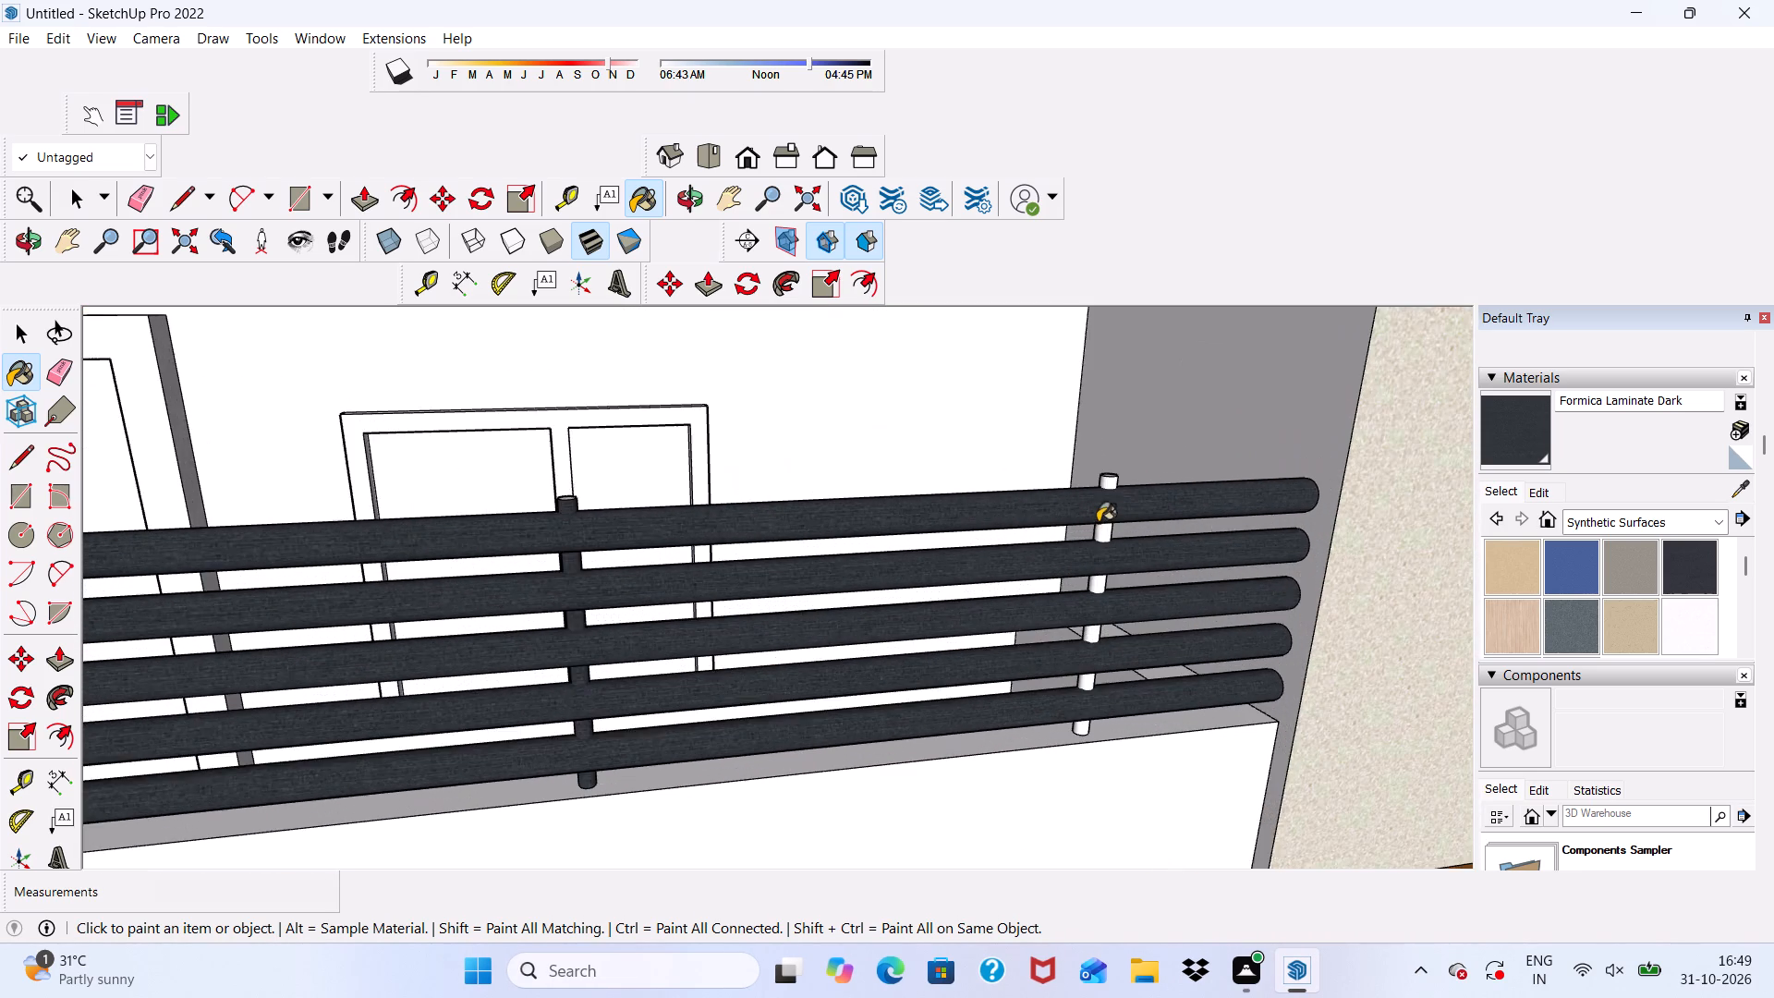
{"action": "scroll", "coordinate": [1114, 495], "scroll_direction": "up", "scroll_amount": 5}
{"action": "left_click", "coordinate": [1105, 473]}
Paint the top faces of the two front railing posts nearest the textured wall with Formica Laminate Dark.
{"action": "scroll", "coordinate": [1102, 485], "scroll_direction": "down", "scroll_amount": 2}
{"action": "middle_click_drag", "start_coordinate": [1102, 496], "coordinate": [1021, 621]}
{"action": "scroll", "coordinate": [1092, 577], "scroll_direction": "up", "scroll_amount": 8}
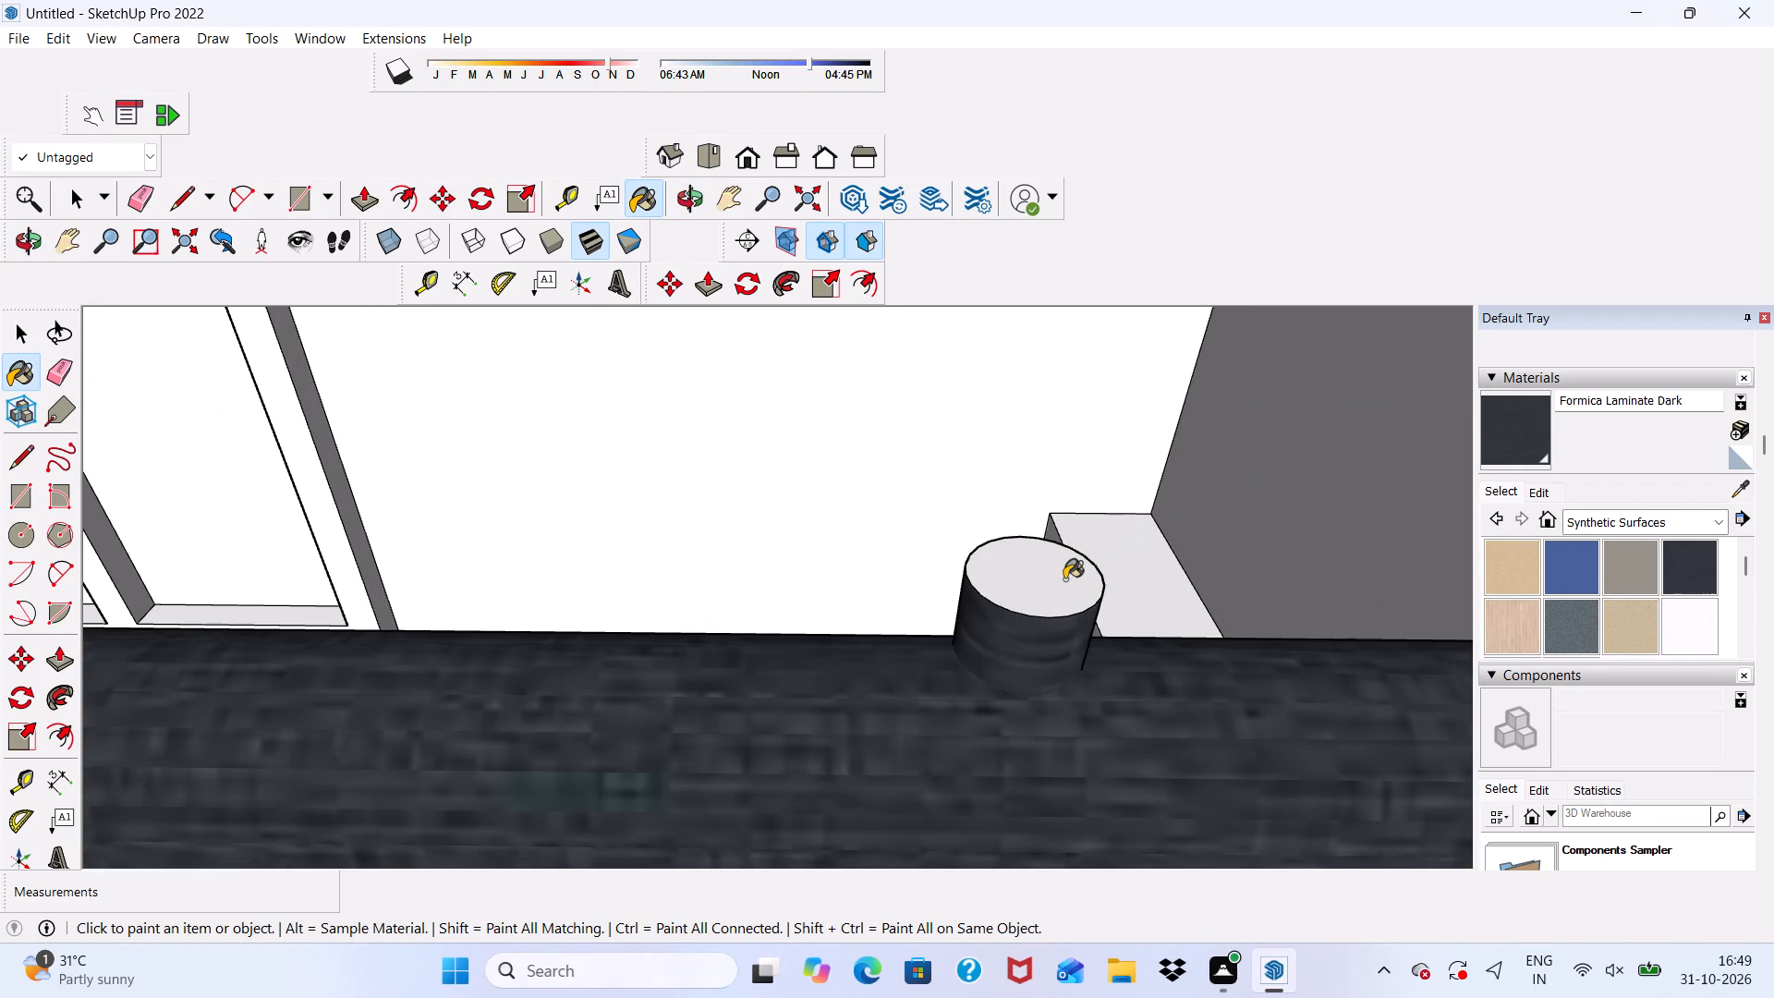
{"action": "scroll", "coordinate": [1063, 579], "scroll_direction": "up", "scroll_amount": 4}
{"action": "left_click", "coordinate": [1063, 579]}
{"action": "scroll", "coordinate": [1063, 578], "scroll_direction": "down", "scroll_amount": 14}
{"action": "scroll", "coordinate": [524, 537], "scroll_direction": "down", "scroll_amount": 2}
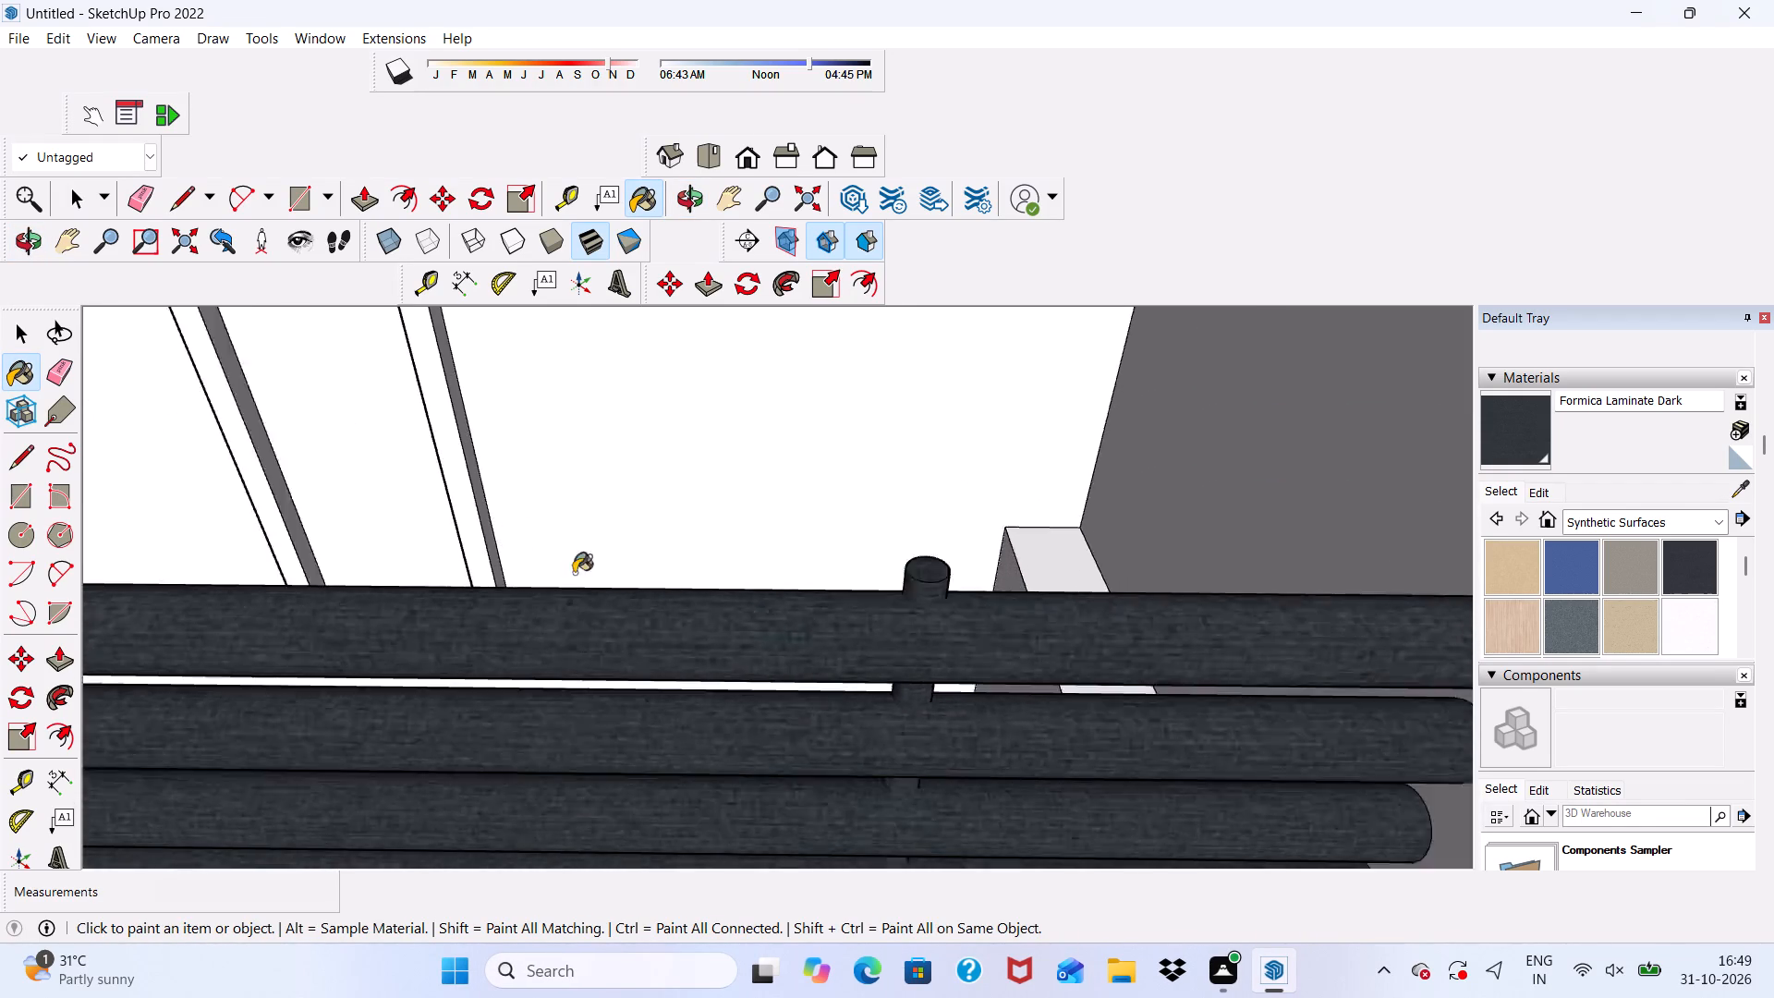
{"action": "scroll", "coordinate": [574, 573], "scroll_direction": "down", "scroll_amount": 11}
{"action": "scroll", "coordinate": [226, 646], "scroll_direction": "up", "scroll_amount": 11}
{"action": "scroll", "coordinate": [643, 605], "scroll_direction": "up", "scroll_amount": 1}
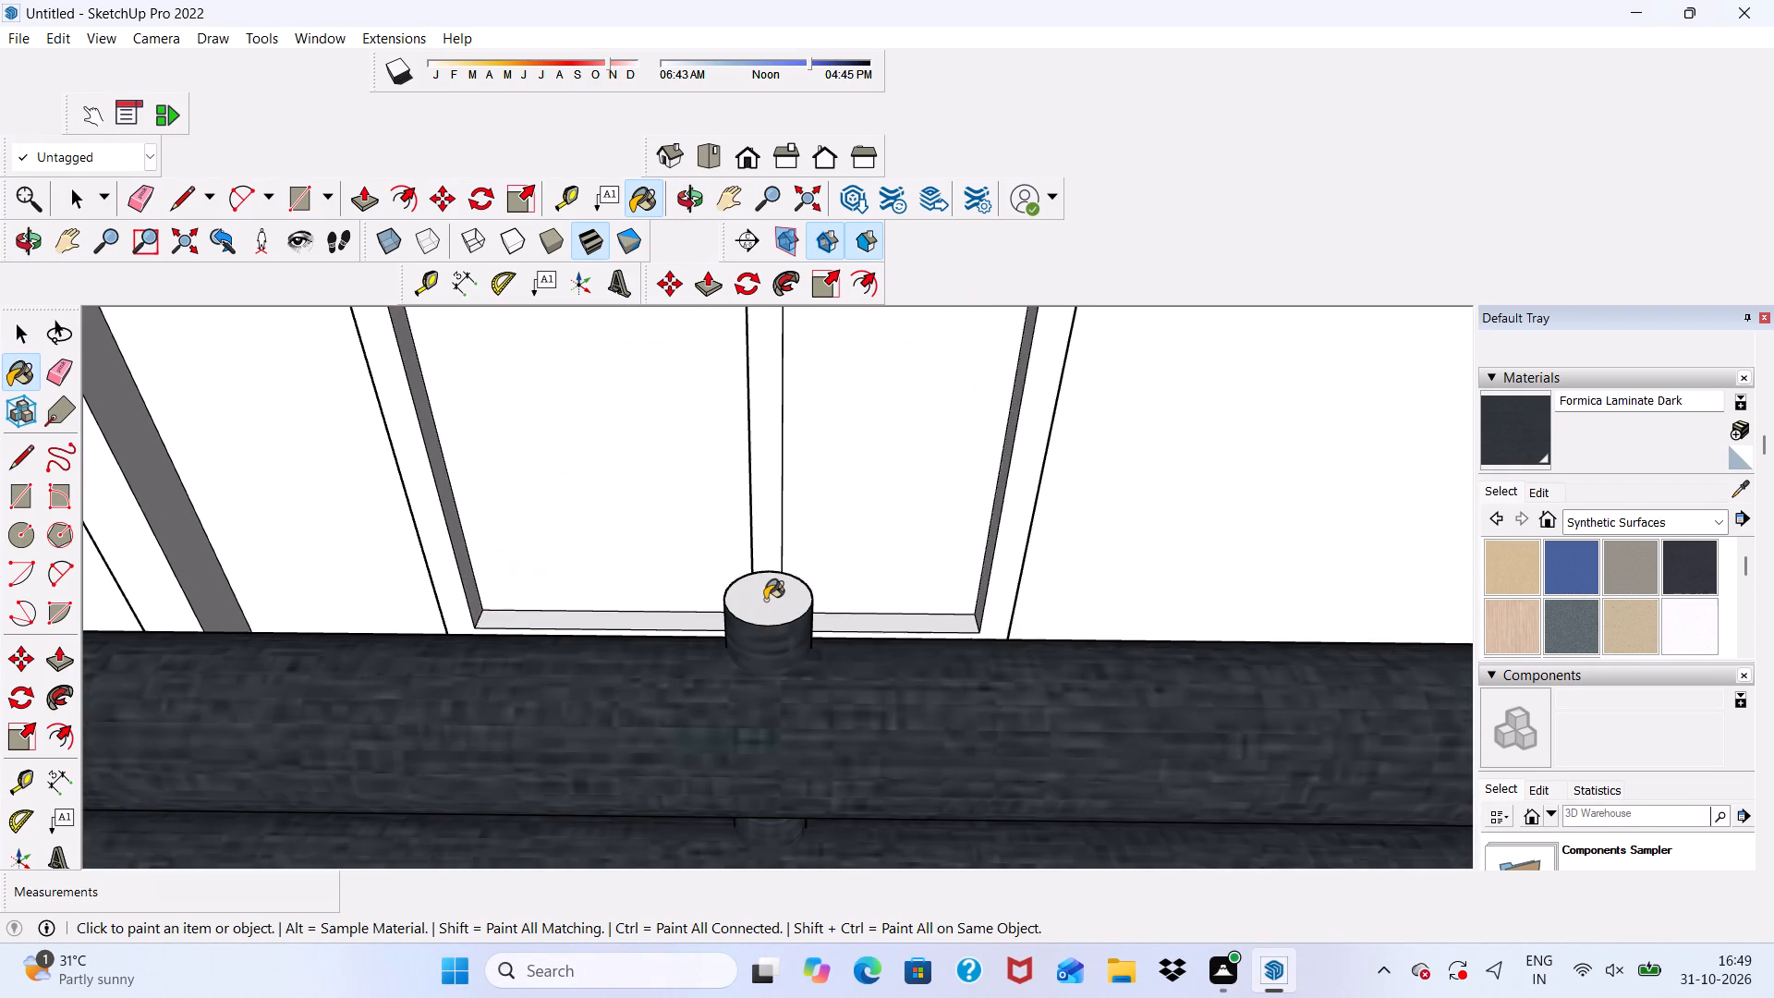
{"action": "scroll", "coordinate": [765, 603], "scroll_direction": "up", "scroll_amount": 1}
{"action": "left_click", "coordinate": [765, 603]}
Paint the top faces of the other three front railing posts with Formica Laminate Dark.
{"action": "scroll", "coordinate": [765, 599], "scroll_direction": "down", "scroll_amount": 19}
{"action": "scroll", "coordinate": [403, 605], "scroll_direction": "up", "scroll_amount": 2}
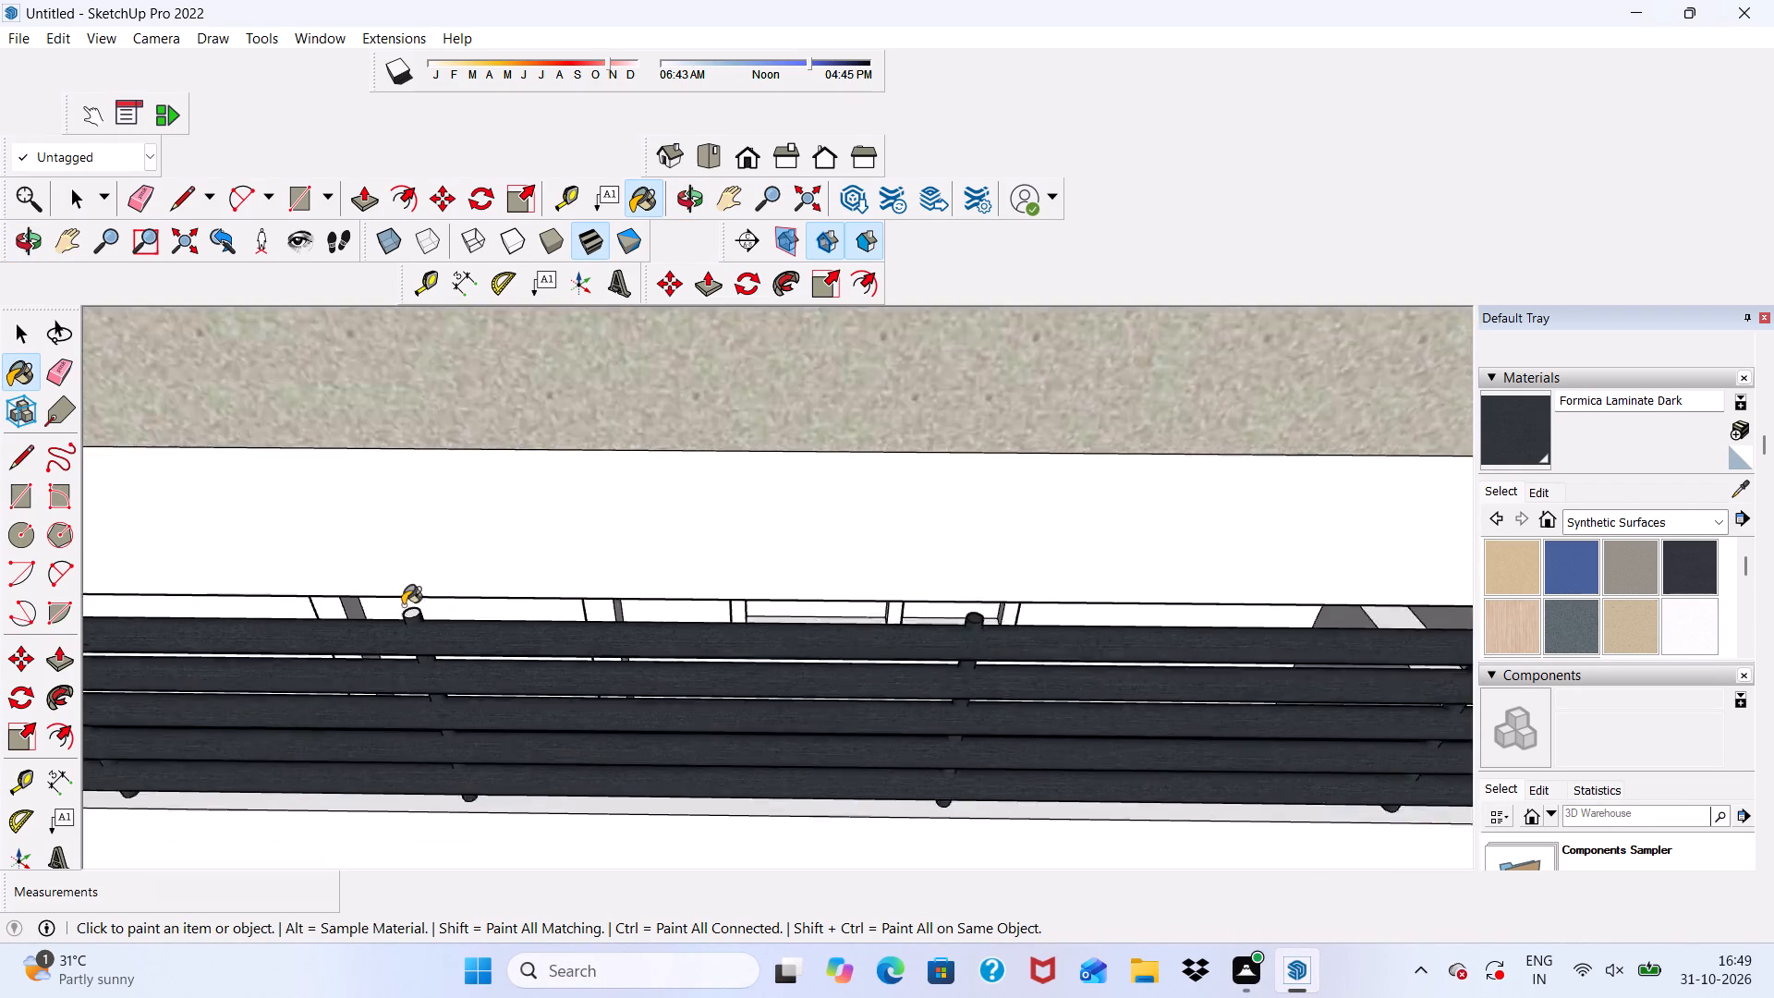
{"action": "scroll", "coordinate": [403, 605], "scroll_direction": "up", "scroll_amount": 8}
{"action": "left_click", "coordinate": [435, 703]}
{"action": "scroll", "coordinate": [455, 630], "scroll_direction": "down", "scroll_amount": 8}
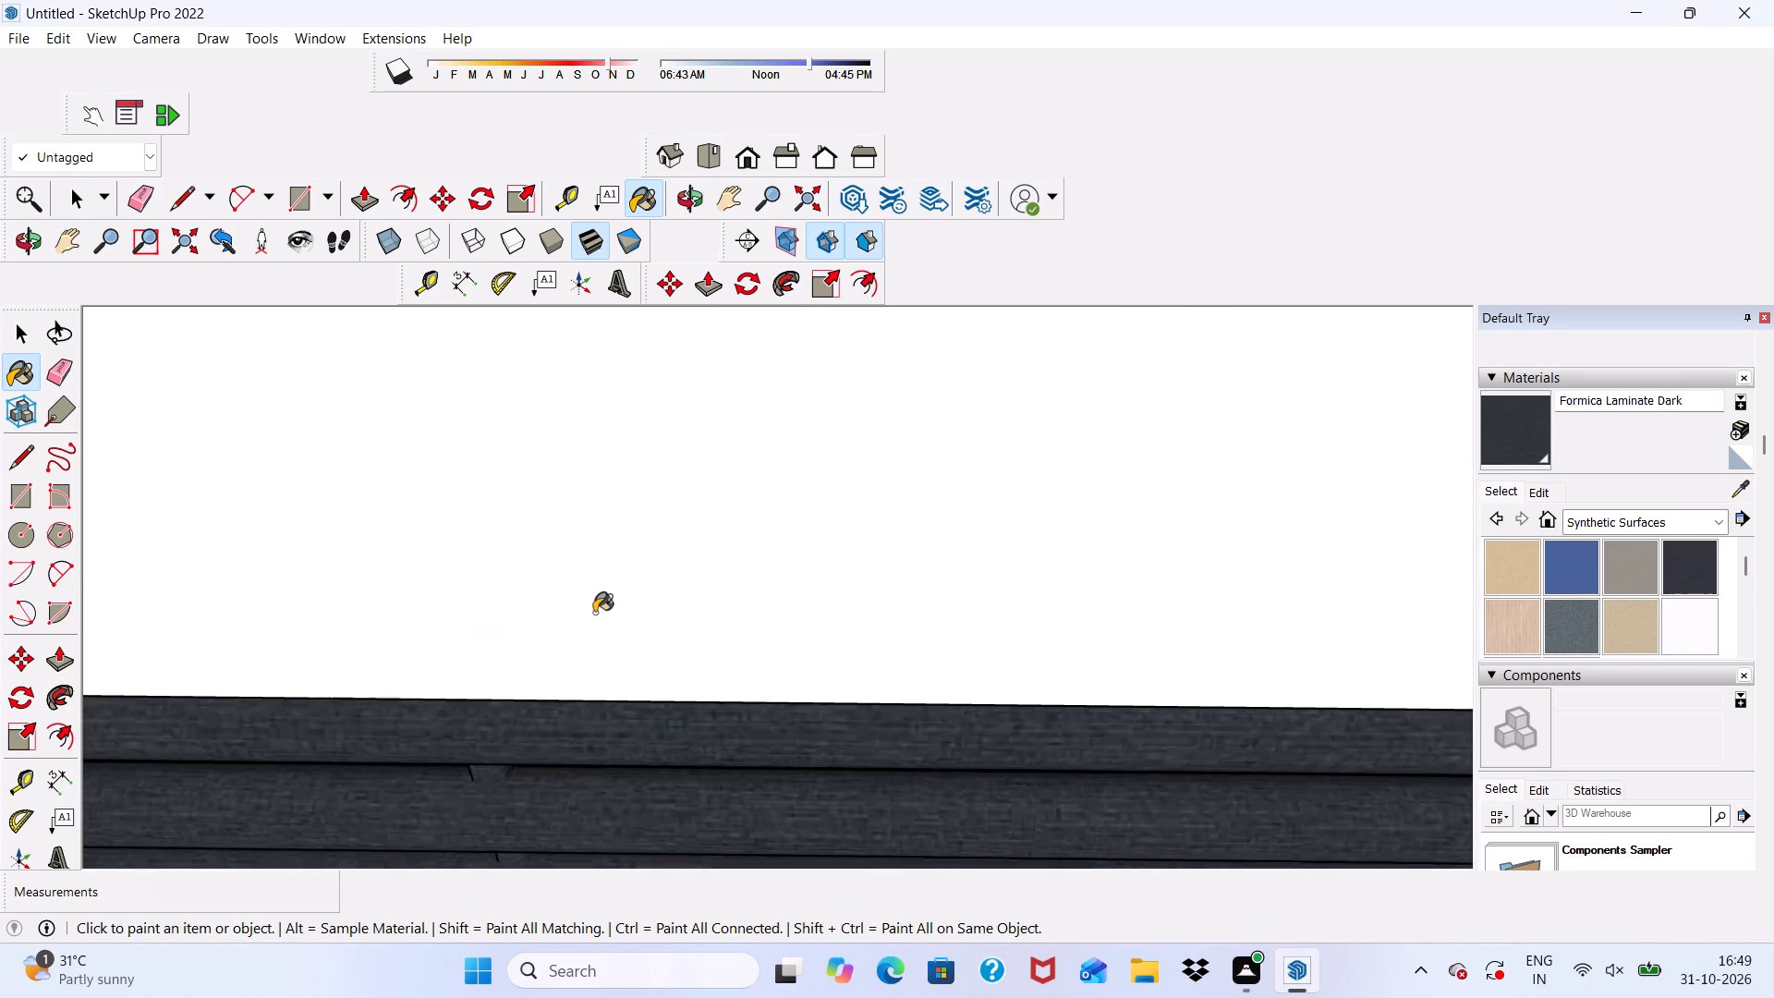
{"action": "scroll", "coordinate": [594, 613], "scroll_direction": "down", "scroll_amount": 20}
{"action": "scroll", "coordinate": [594, 613], "scroll_direction": "down", "scroll_amount": 9}
{"action": "scroll", "coordinate": [417, 688], "scroll_direction": "up", "scroll_amount": 6}
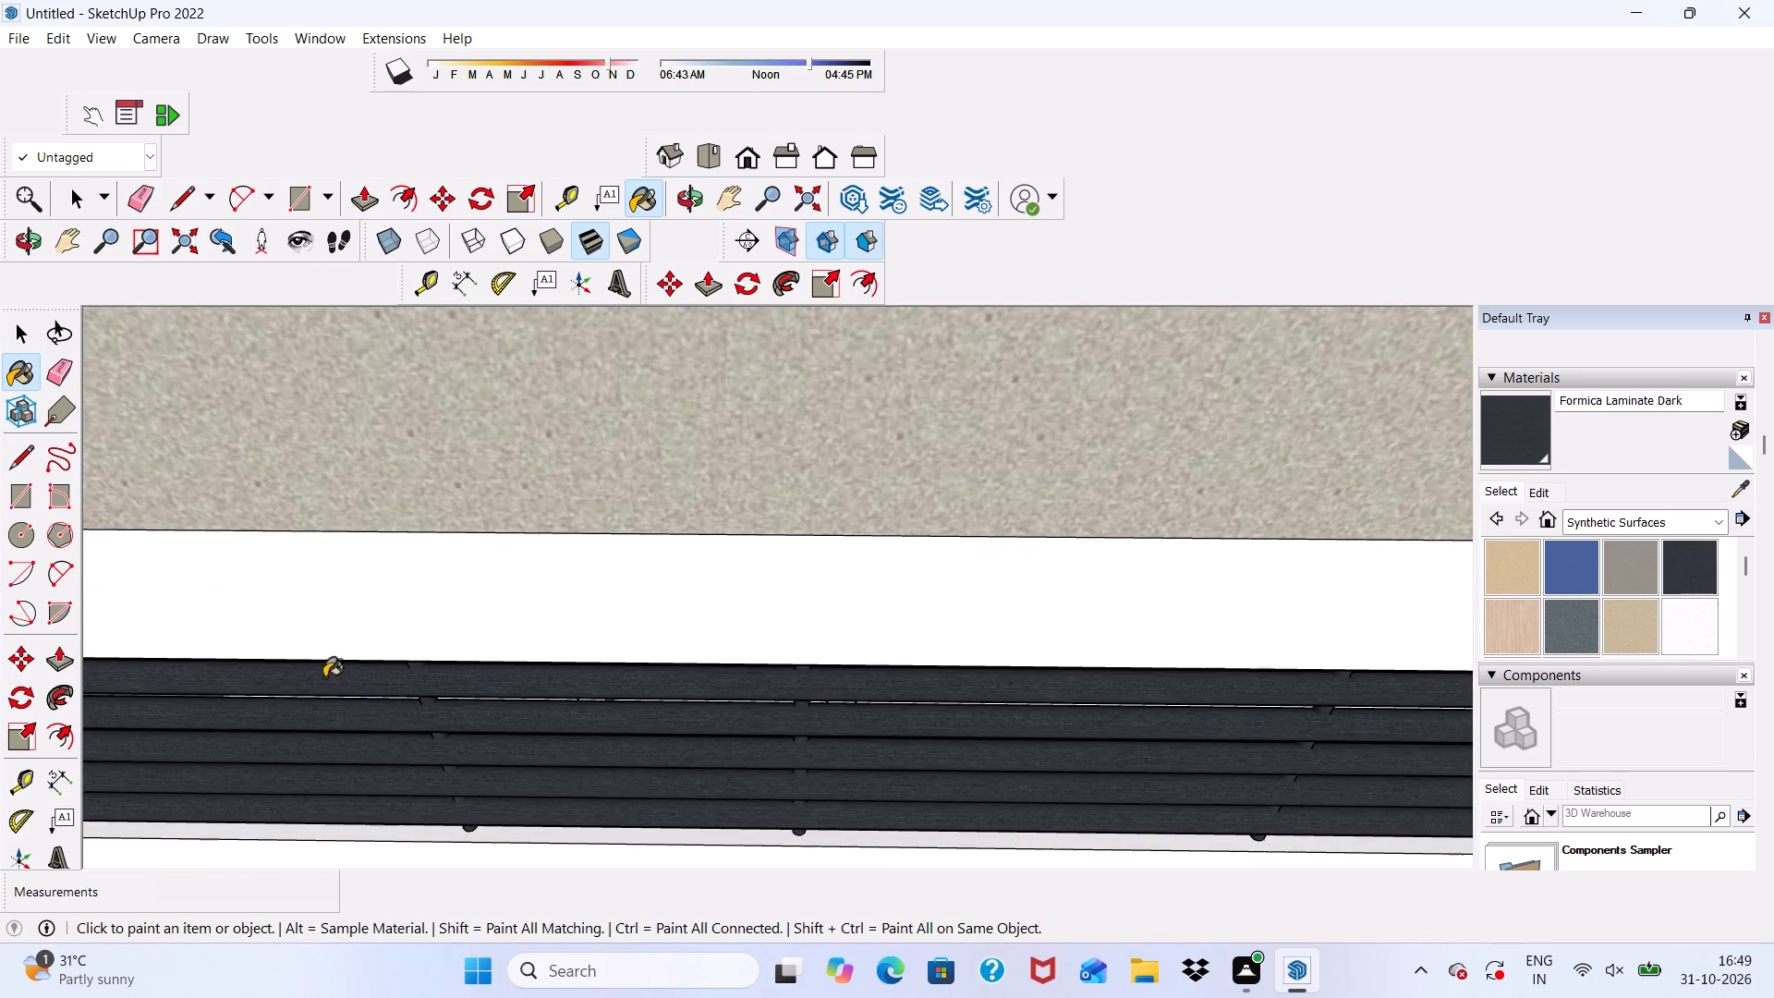
{"action": "scroll", "coordinate": [324, 677], "scroll_direction": "up", "scroll_amount": 10}
{"action": "scroll", "coordinate": [474, 694], "scroll_direction": "up", "scroll_amount": 11}
{"action": "left_click", "coordinate": [495, 617]}
{"action": "scroll", "coordinate": [498, 617], "scroll_direction": "down", "scroll_amount": 20}
{"action": "scroll", "coordinate": [498, 617], "scroll_direction": "down", "scroll_amount": 11}
{"action": "scroll", "coordinate": [319, 755], "scroll_direction": "up", "scroll_amount": 8}
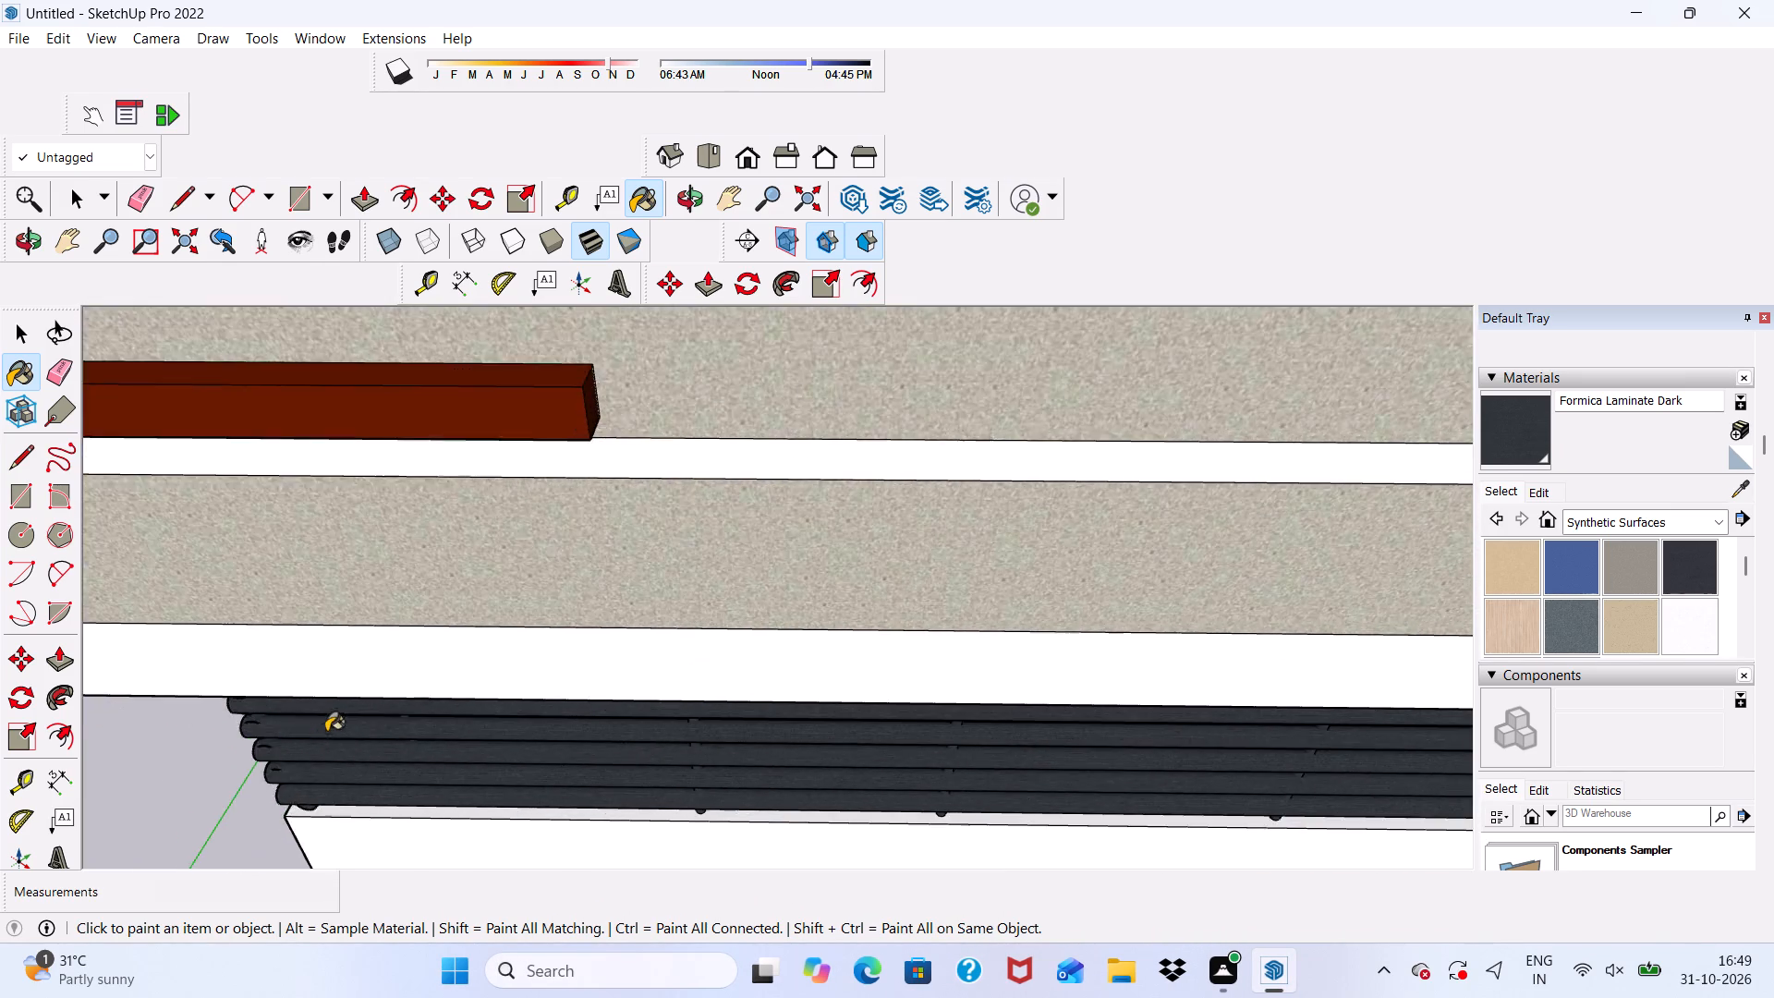
{"action": "scroll", "coordinate": [326, 732], "scroll_direction": "up", "scroll_amount": 8}
{"action": "scroll", "coordinate": [497, 629], "scroll_direction": "up", "scroll_amount": 3}
{"action": "left_click", "coordinate": [563, 588]}
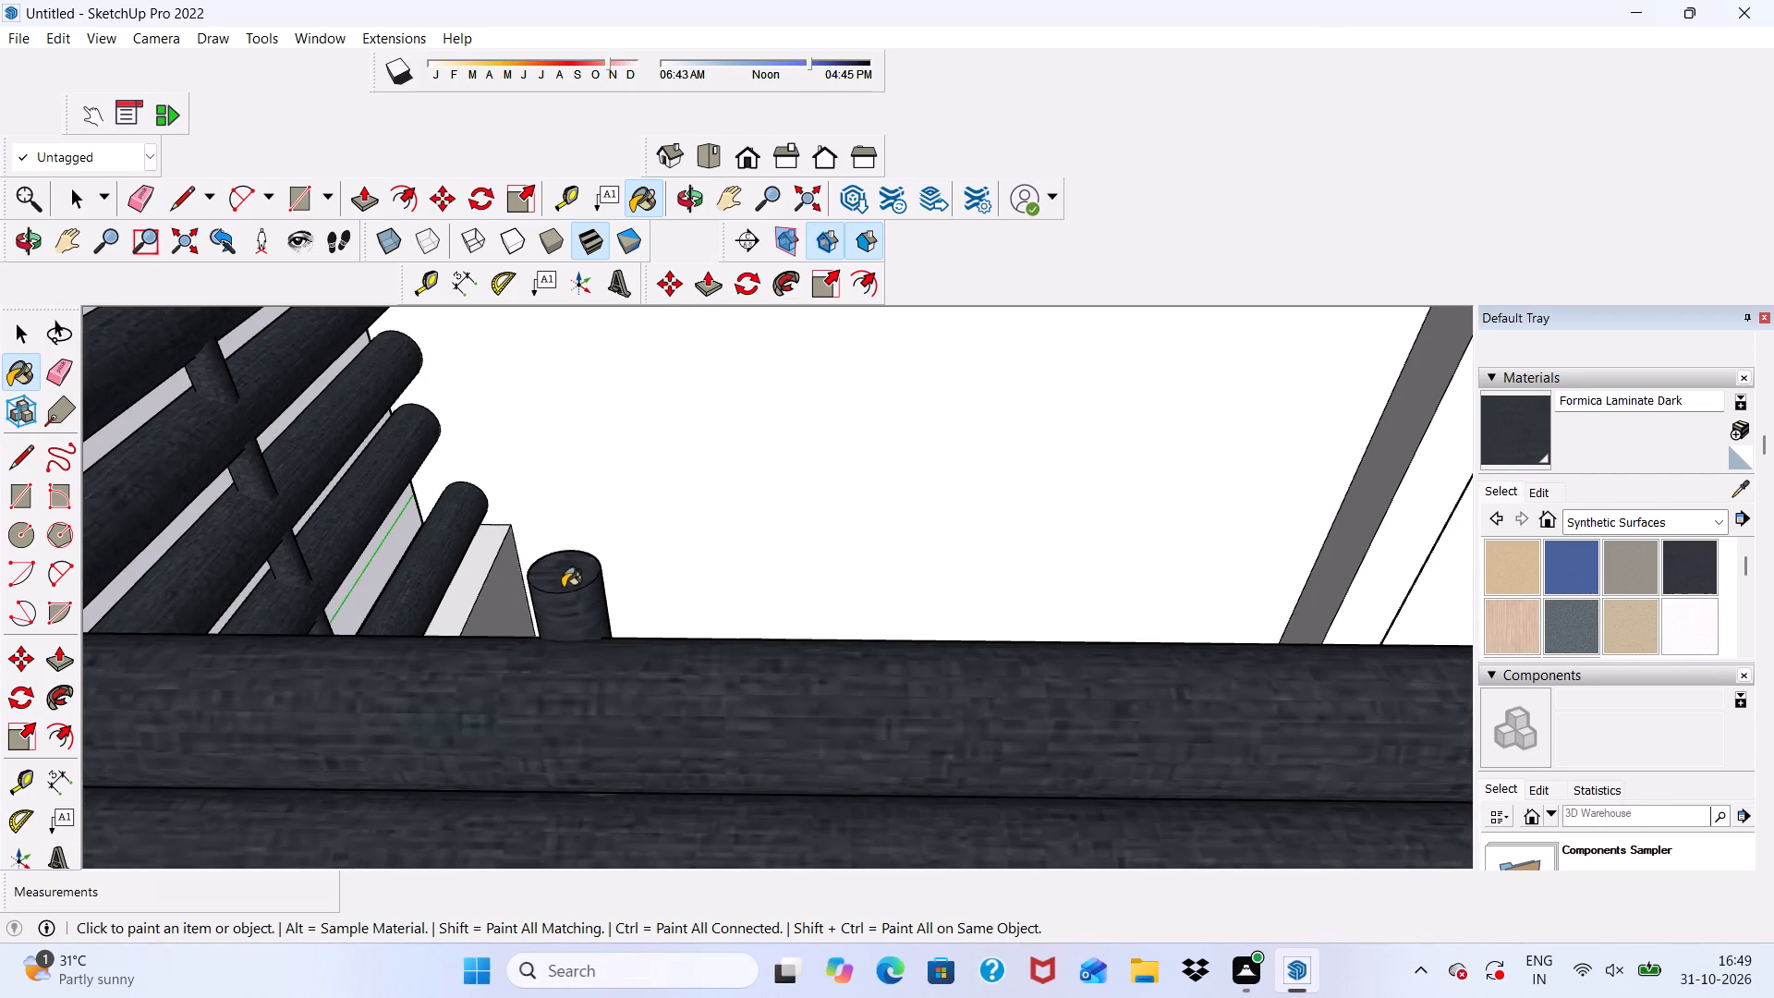
Paint the top face of the side railing's post with Formica Laminate Dark.
{"action": "scroll", "coordinate": [562, 589], "scroll_direction": "down", "scroll_amount": 13}
{"action": "middle_click_drag", "start_coordinate": [361, 728], "coordinate": [709, 623]}
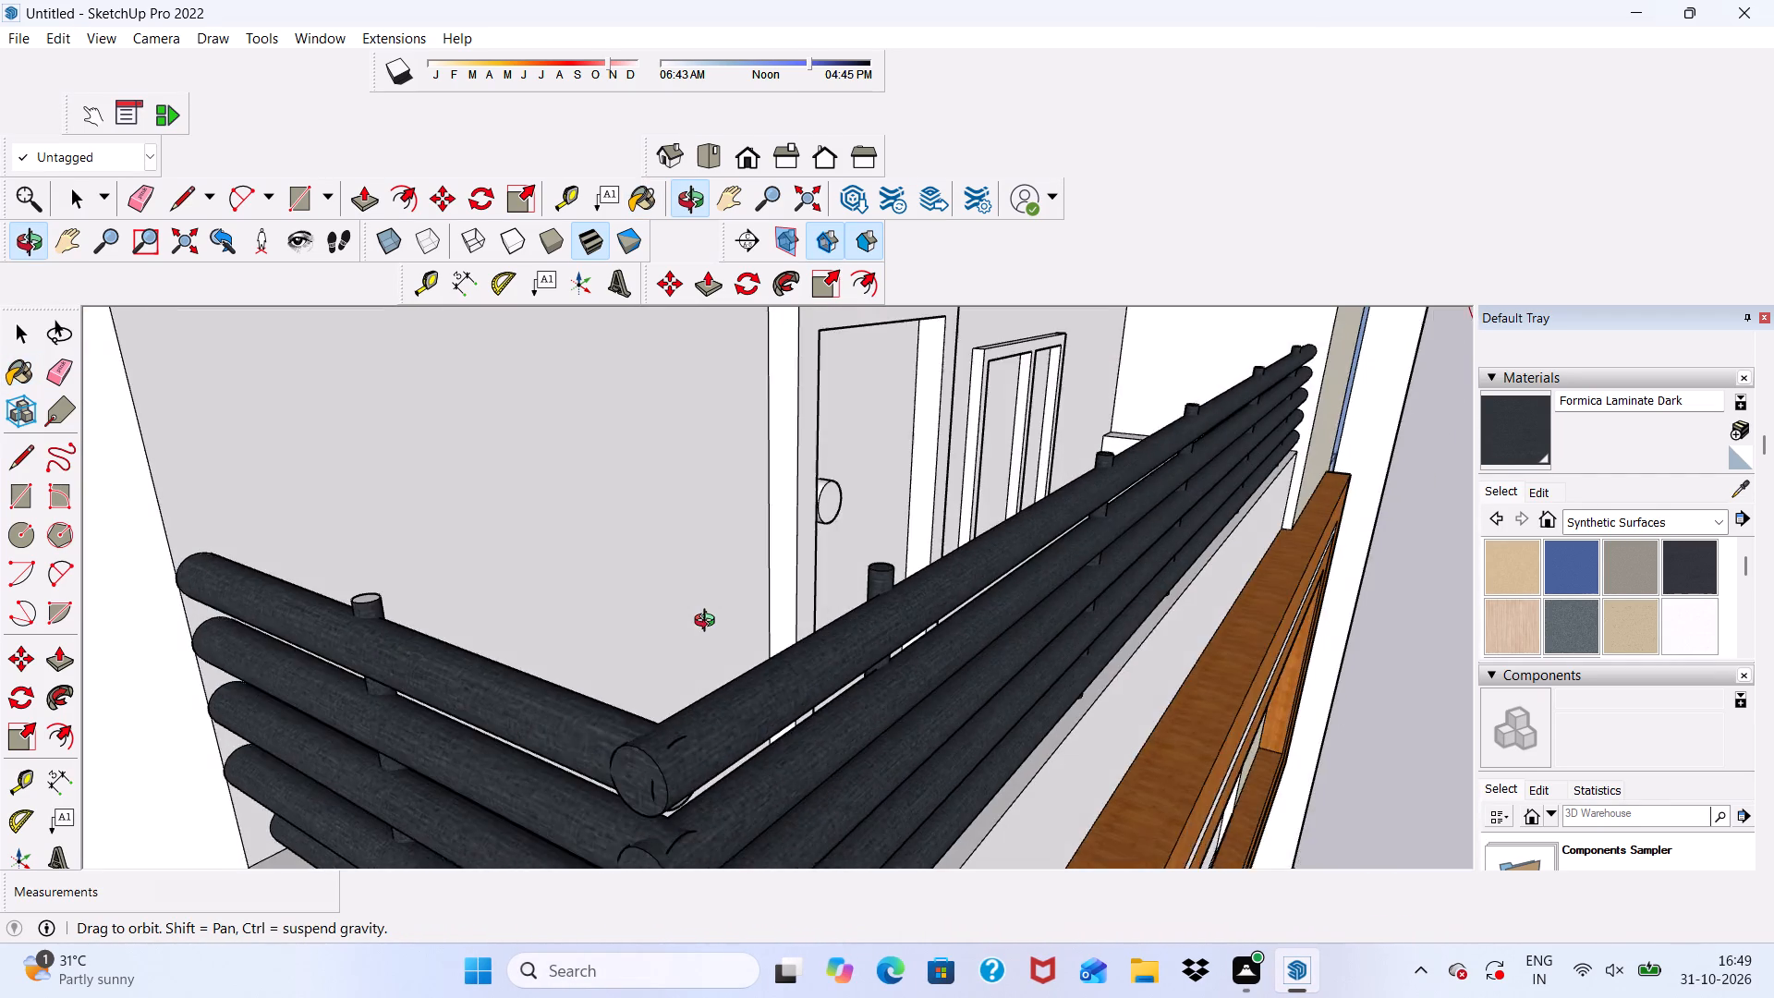
{"action": "middle_click_drag", "start_coordinate": [709, 623], "coordinate": [715, 651]}
{"action": "scroll", "coordinate": [371, 658], "scroll_direction": "up", "scroll_amount": 5}
{"action": "left_click", "coordinate": [371, 641]}
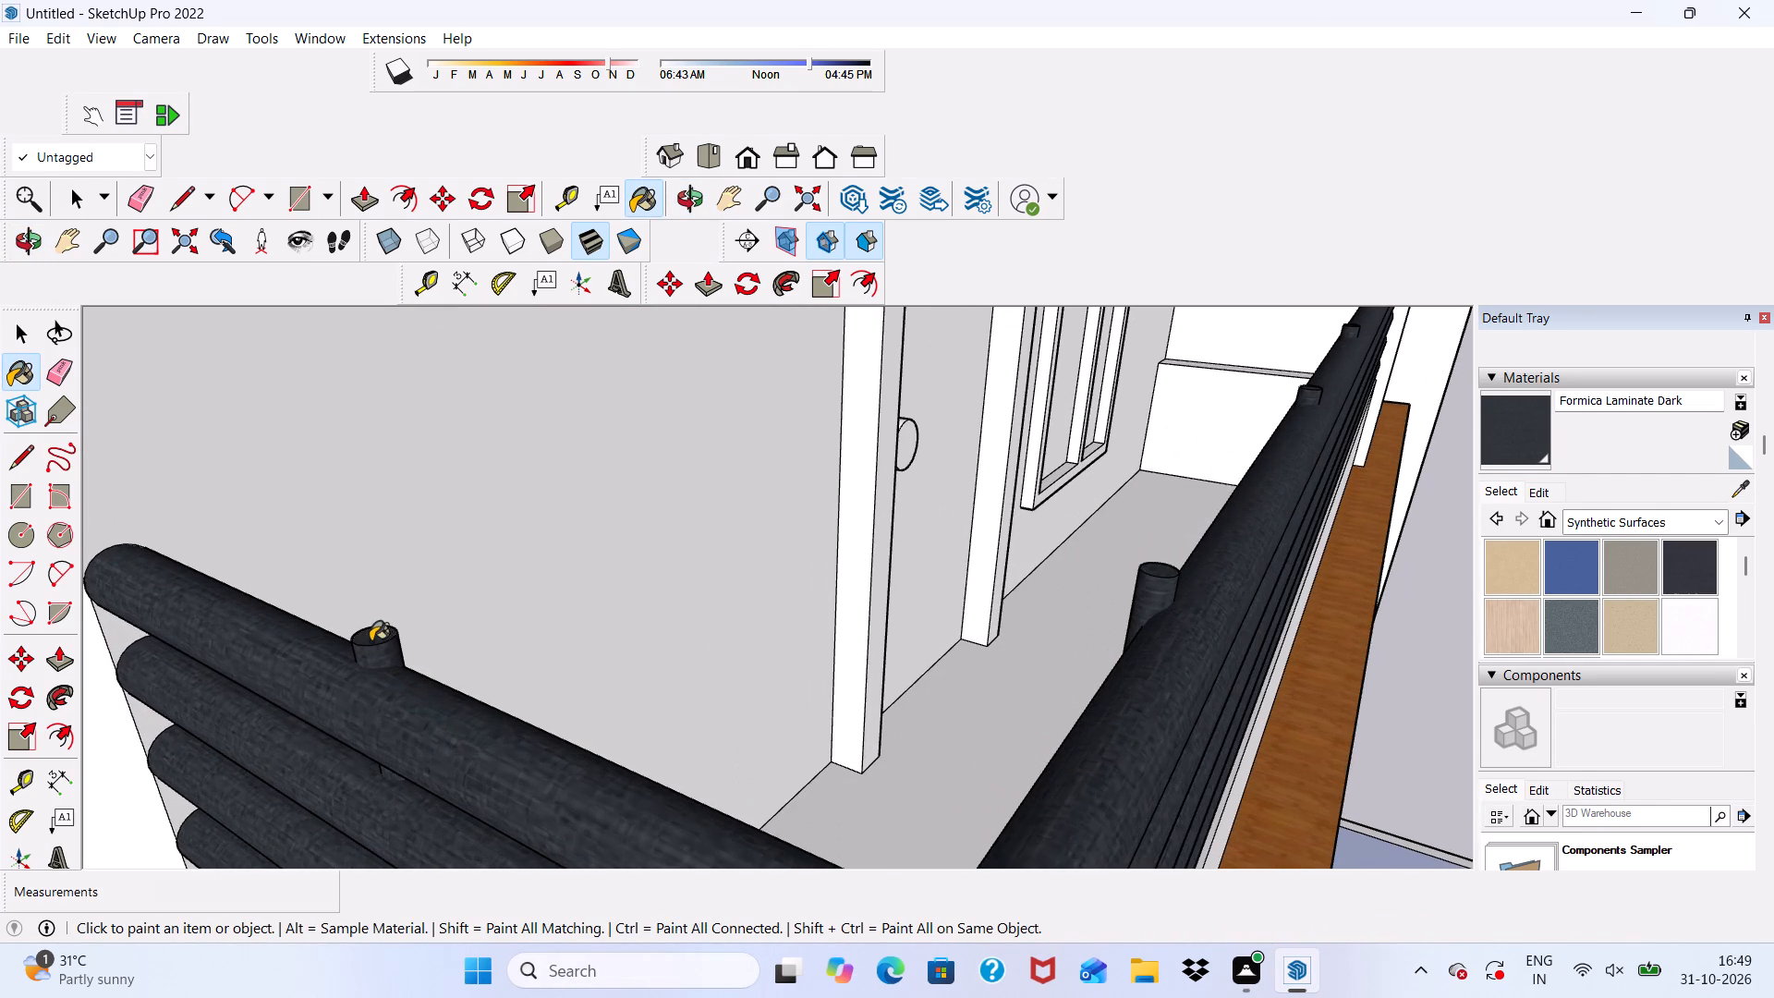
Examine the upper balcony's railing and the surrounding front for surfaces still lacking a material.
{"action": "scroll", "coordinate": [365, 641], "scroll_direction": "down", "scroll_amount": 12}
{"action": "middle_click_drag", "start_coordinate": [538, 783], "coordinate": [351, 741]}
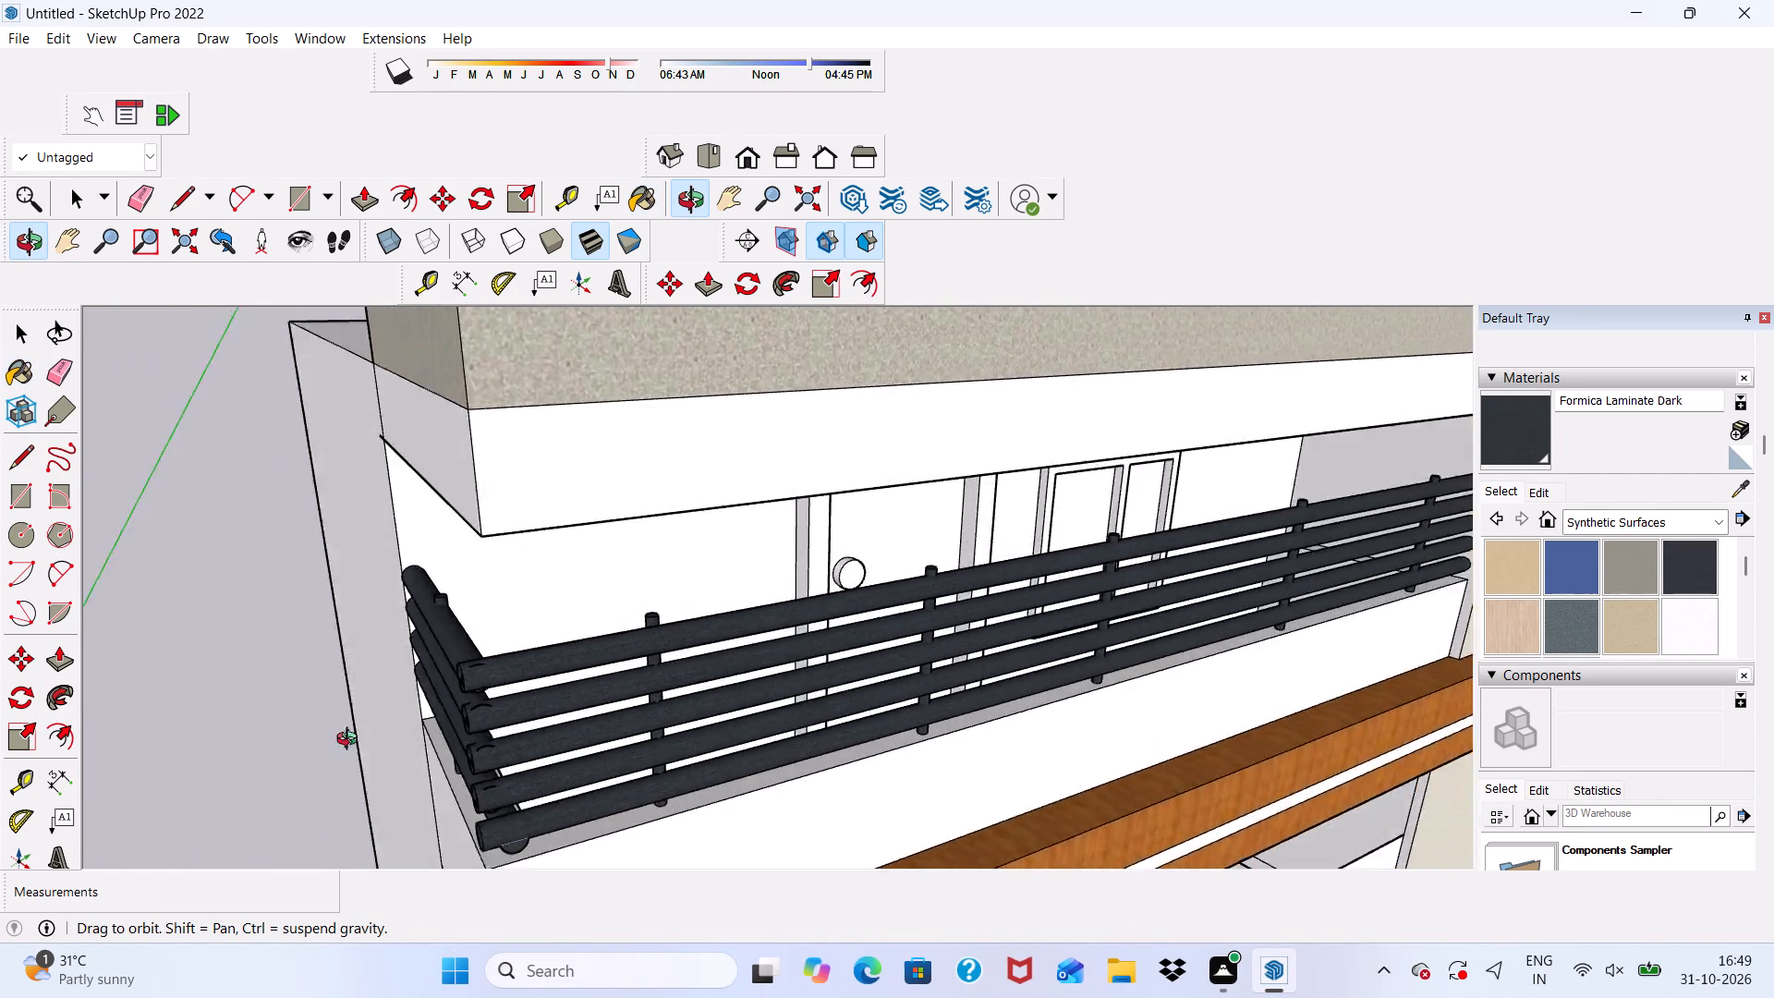
{"action": "middle_click_drag", "start_coordinate": [351, 741], "coordinate": [266, 741]}
{"action": "scroll", "coordinate": [288, 725], "scroll_direction": "down", "scroll_amount": 4}
{"action": "middle_click_drag", "start_coordinate": [528, 776], "coordinate": [477, 638]}
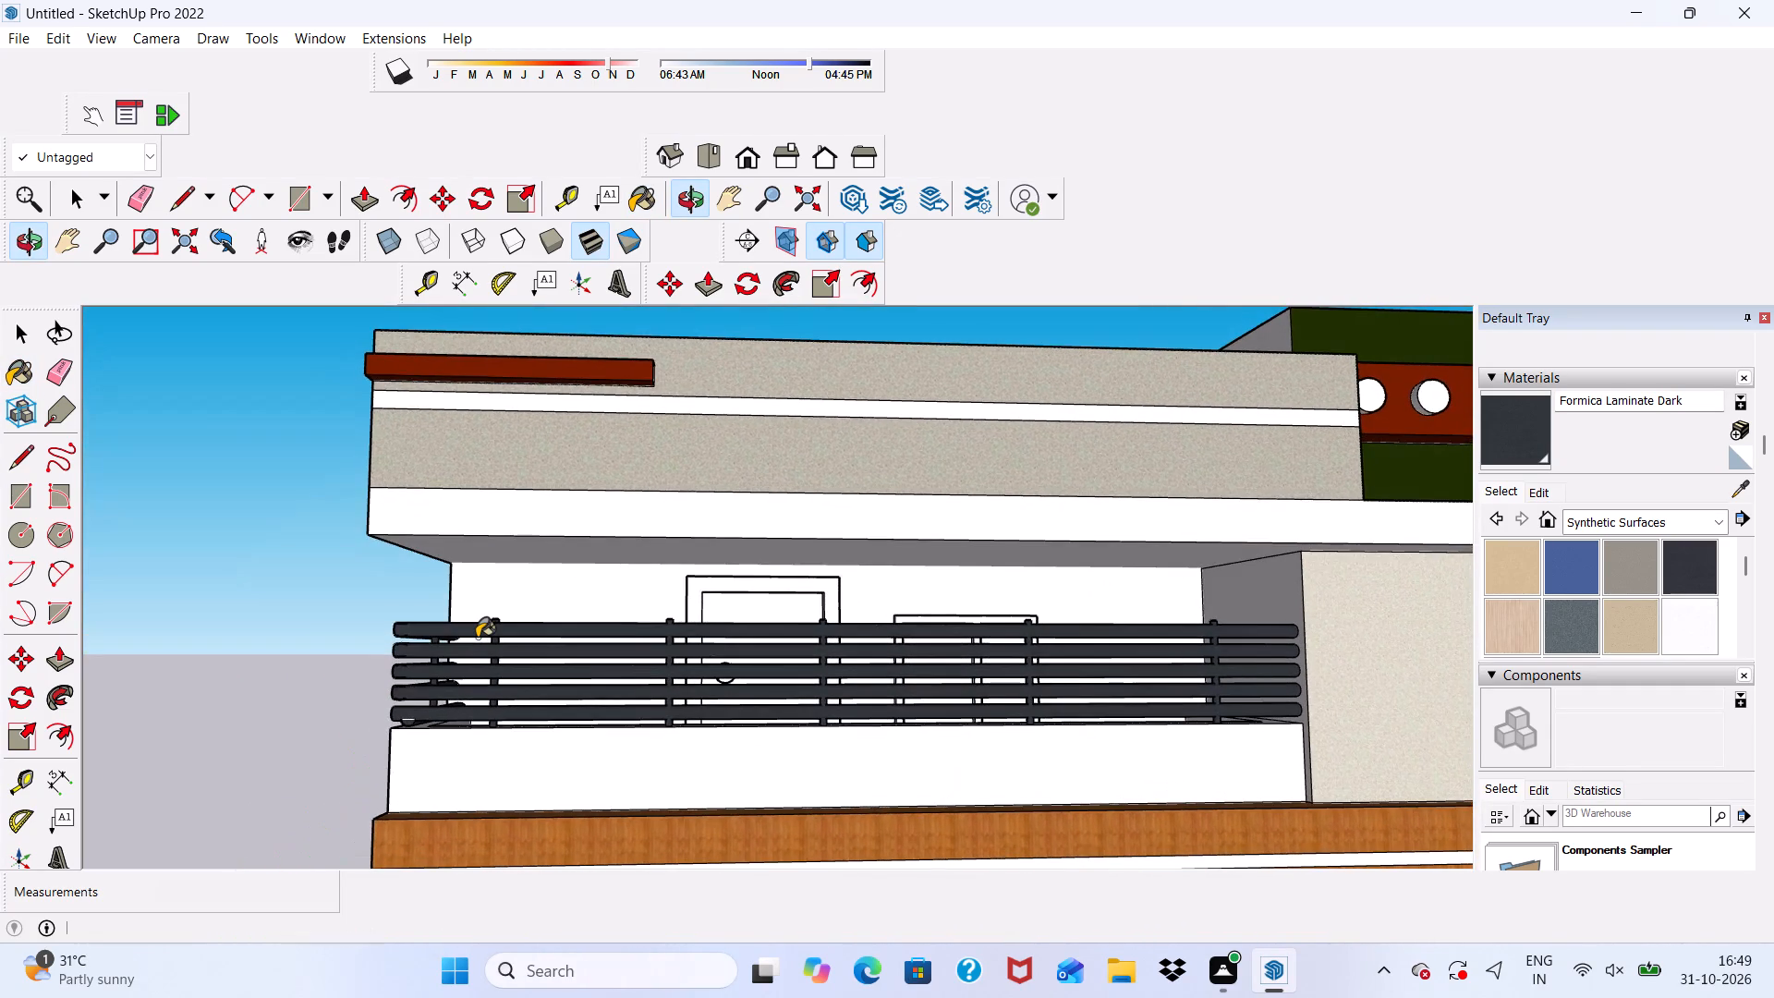
{"action": "key", "text": "space"}
{"action": "scroll", "coordinate": [312, 667], "scroll_direction": "down", "scroll_amount": 3}
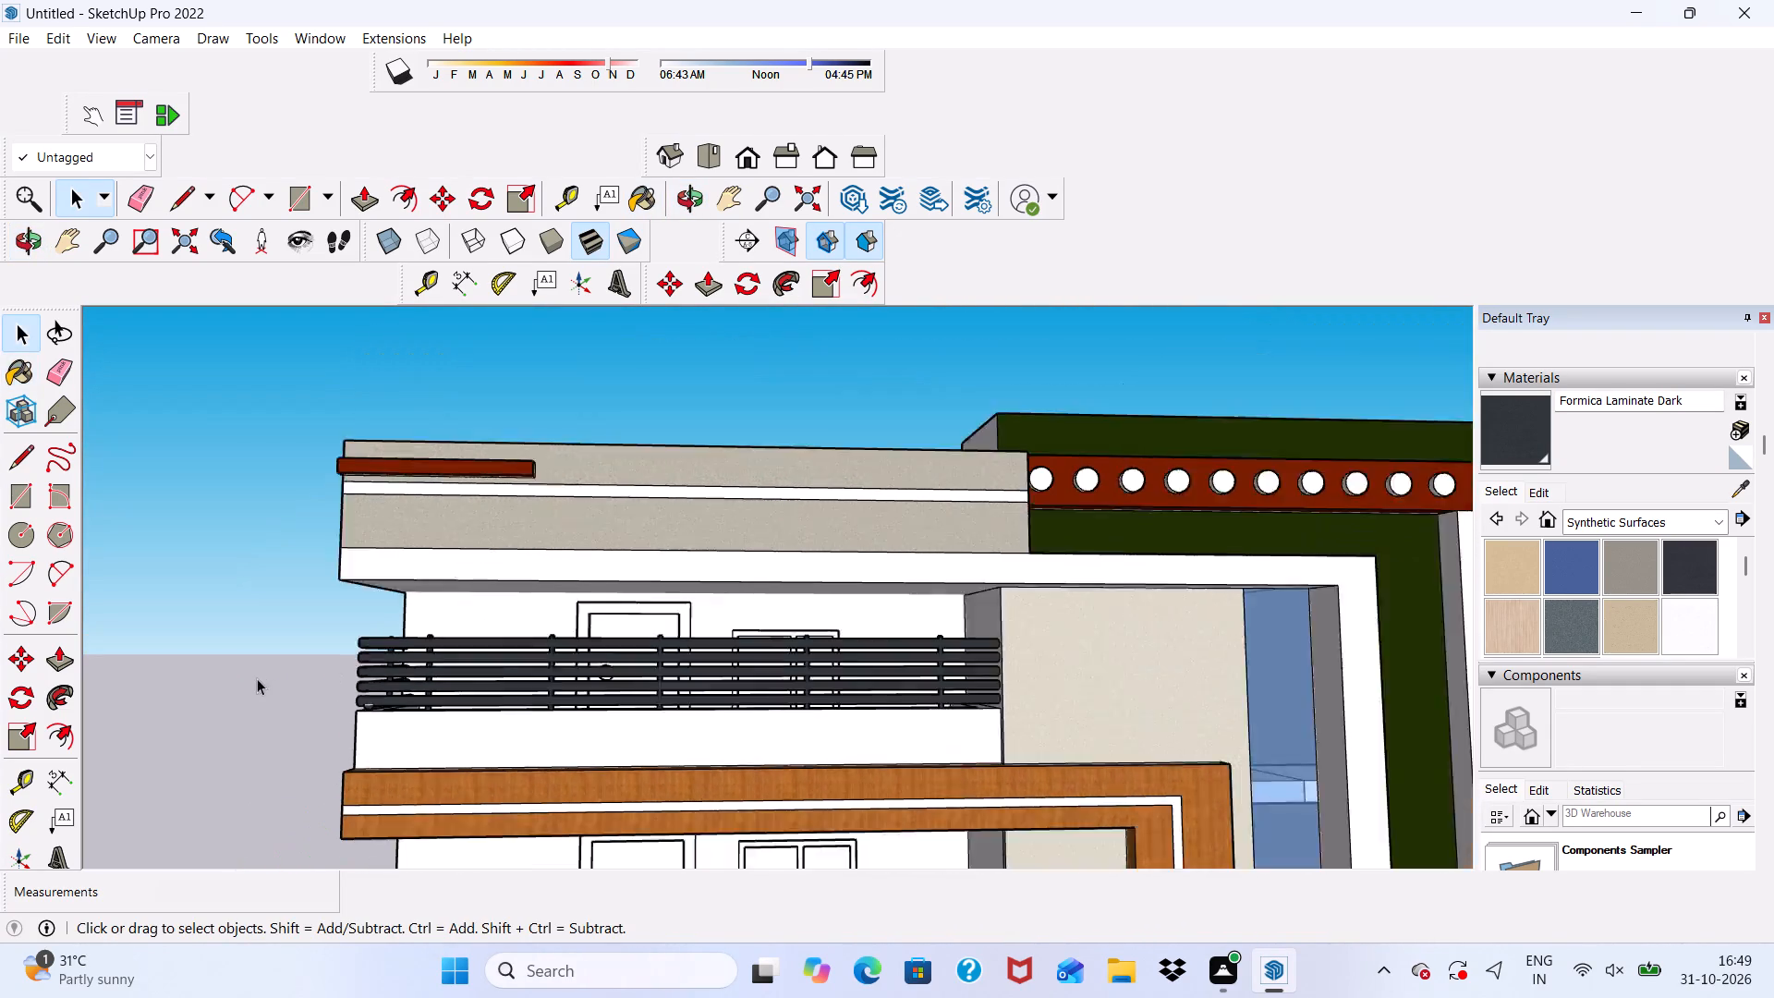
{"action": "scroll", "coordinate": [257, 678], "scroll_direction": "down", "scroll_amount": 2}
{"action": "scroll", "coordinate": [533, 719], "scroll_direction": "up", "scroll_amount": 6}
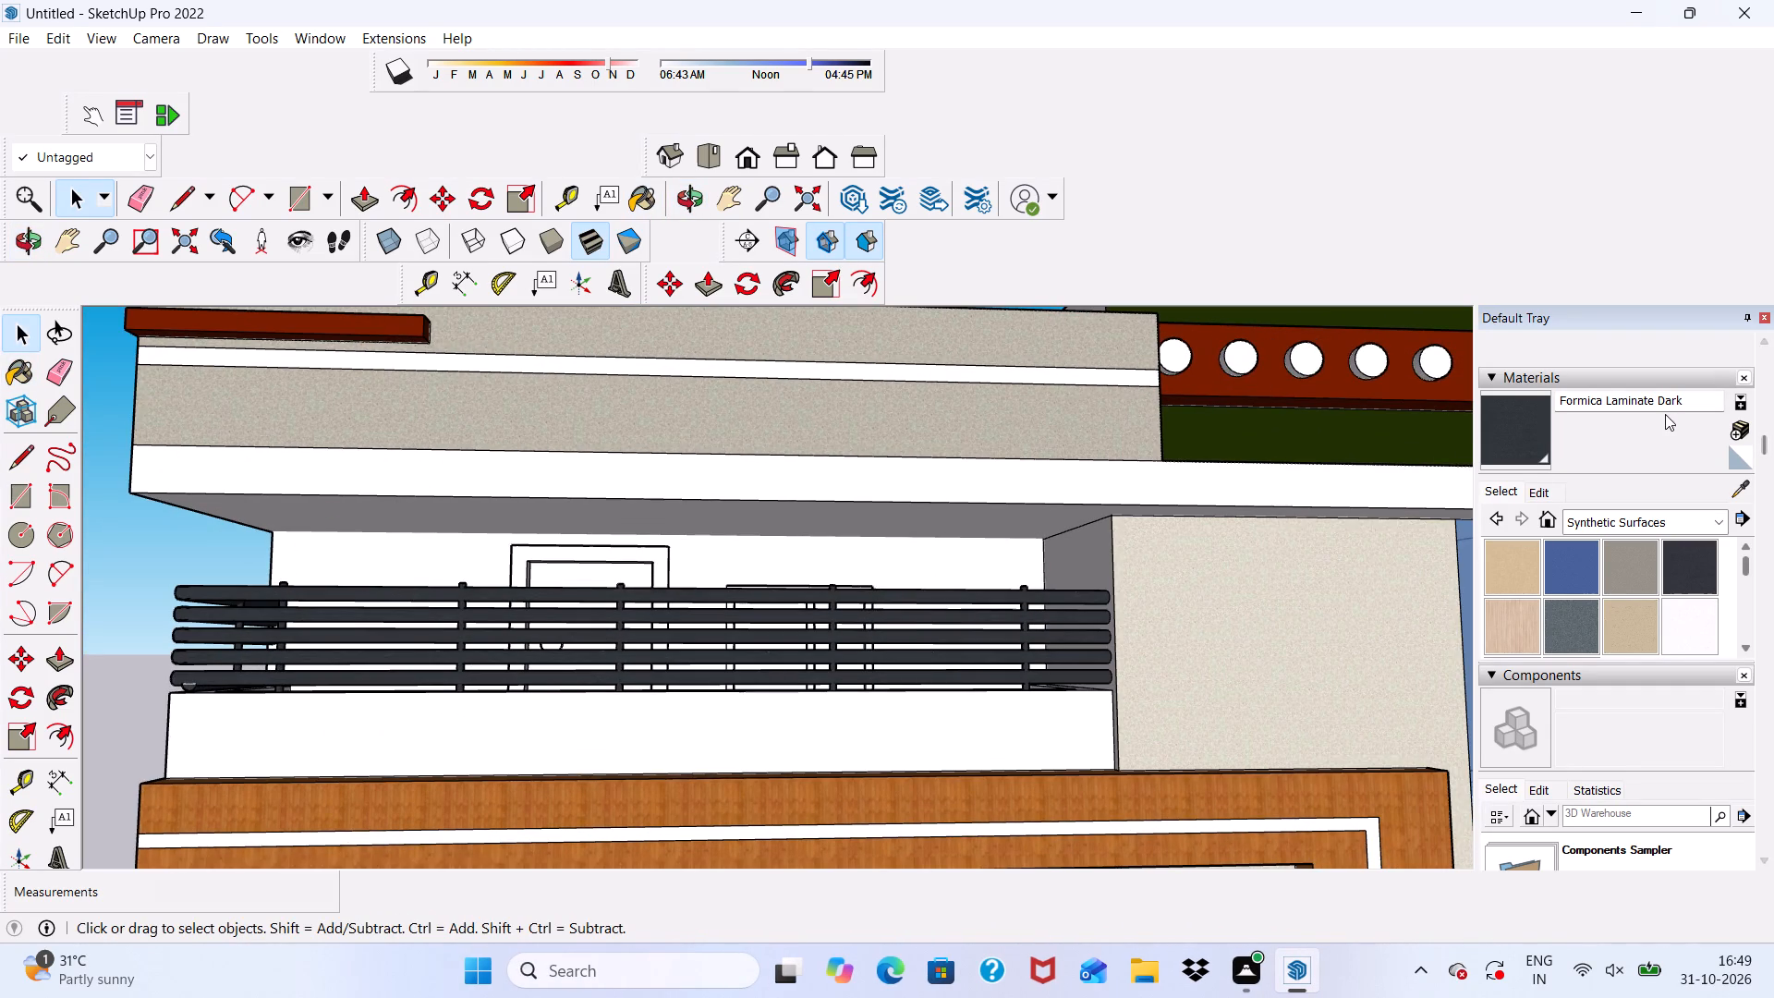
Open the list of material collections to choose another one.
{"action": "left_click", "coordinate": [1494, 490]}
{"action": "left_click", "coordinate": [1722, 517]}
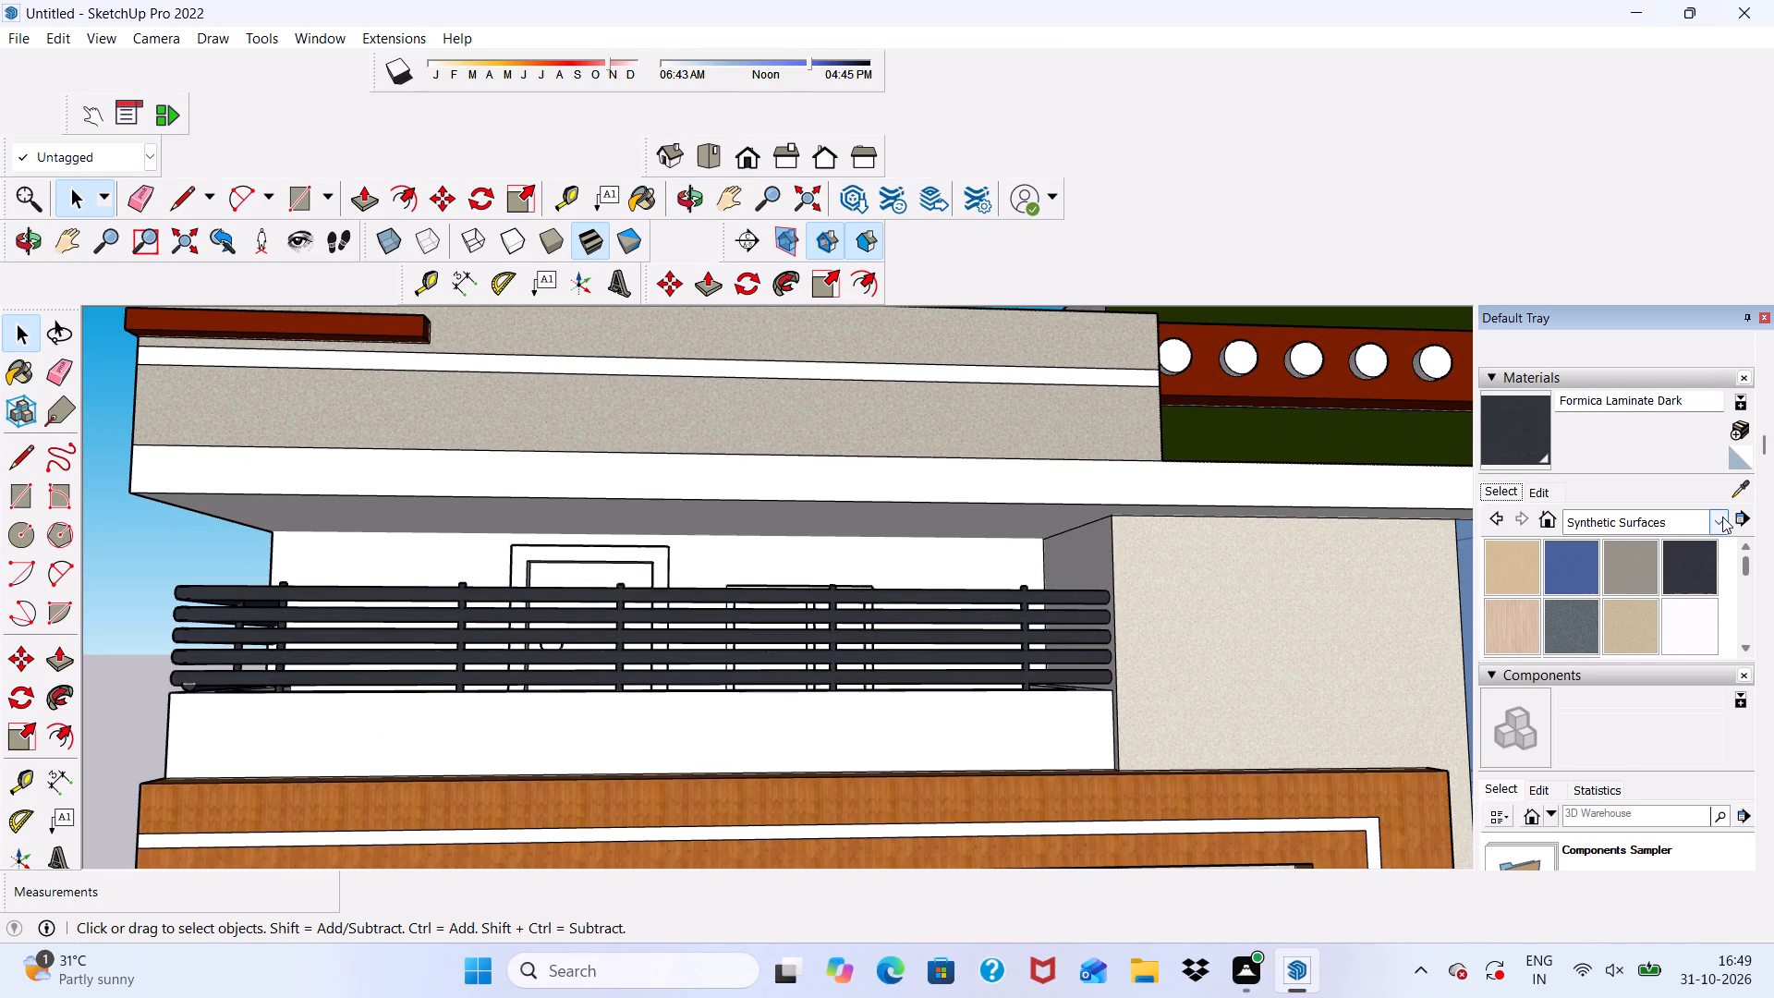
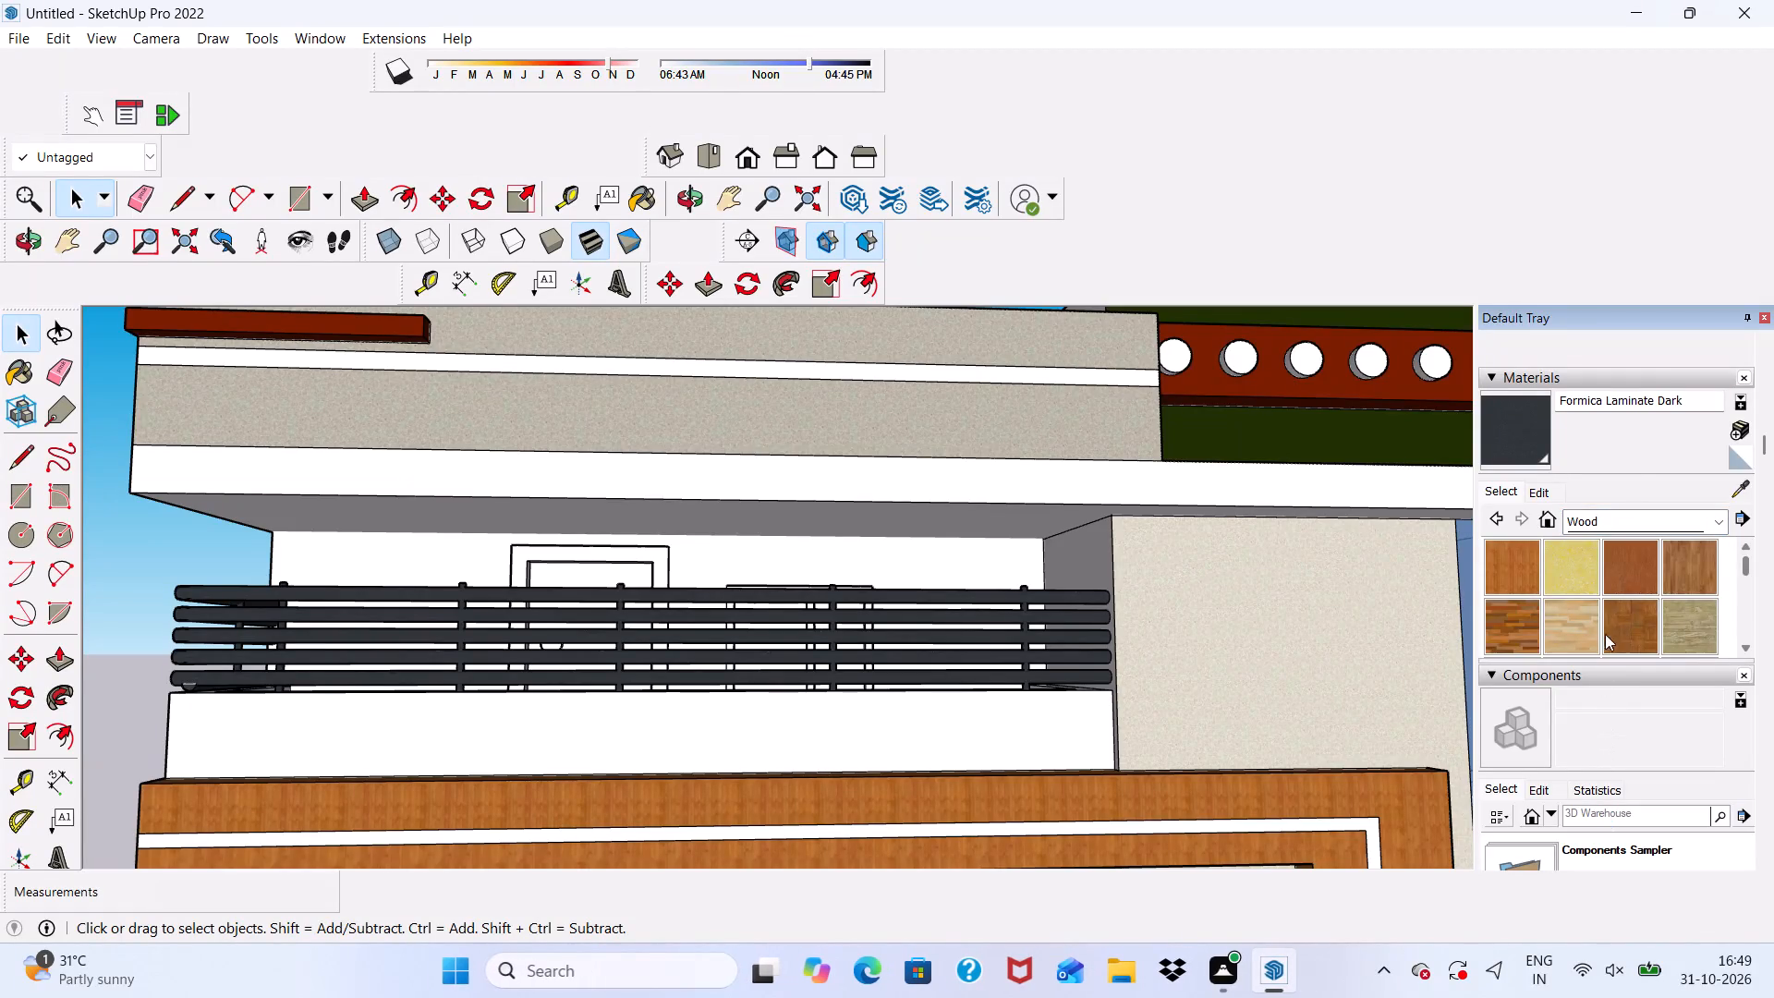
Paint the upper balcony door's frame, recessed panel and inner reveal faces with the Wood Veneer 01 material.
{"action": "scroll", "coordinate": [1607, 618], "scroll_direction": "down", "scroll_amount": 2}
{"action": "left_click", "coordinate": [1630, 578]}
{"action": "scroll", "coordinate": [805, 622], "scroll_direction": "up", "scroll_amount": 4}
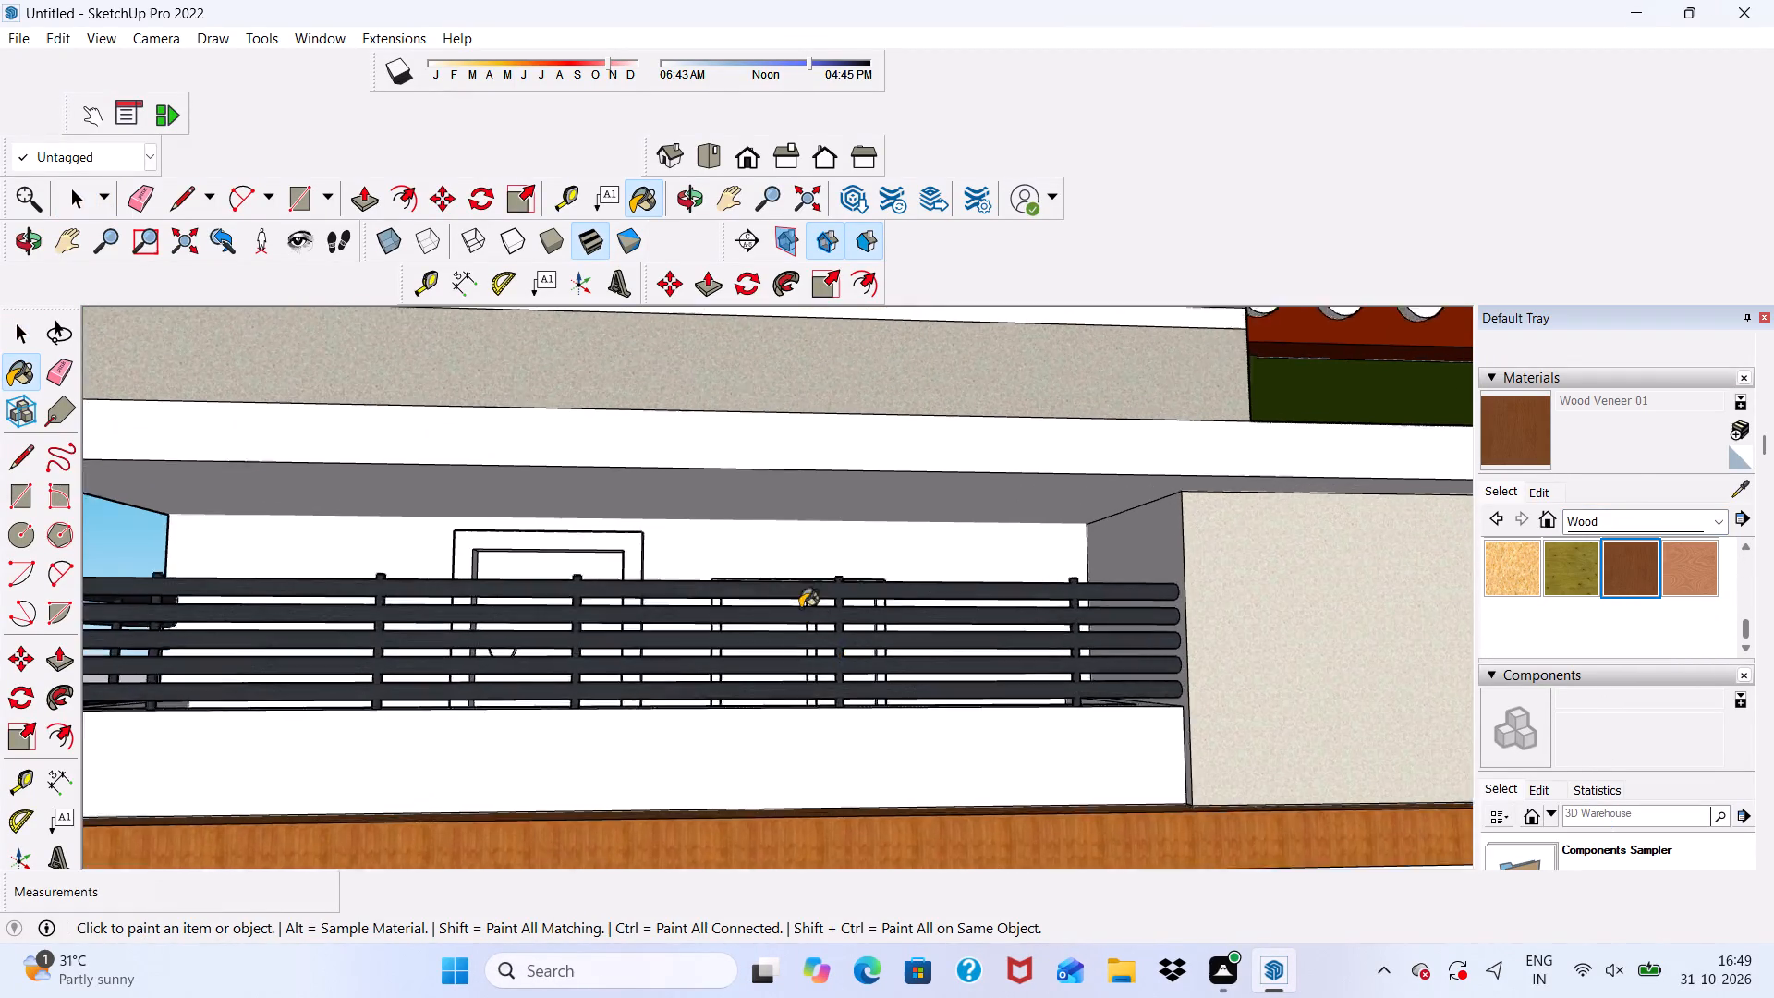
{"action": "scroll", "coordinate": [324, 558], "scroll_direction": "up", "scroll_amount": 18}
{"action": "left_click", "coordinate": [527, 548]}
{"action": "scroll", "coordinate": [598, 535], "scroll_direction": "up", "scroll_amount": 3}
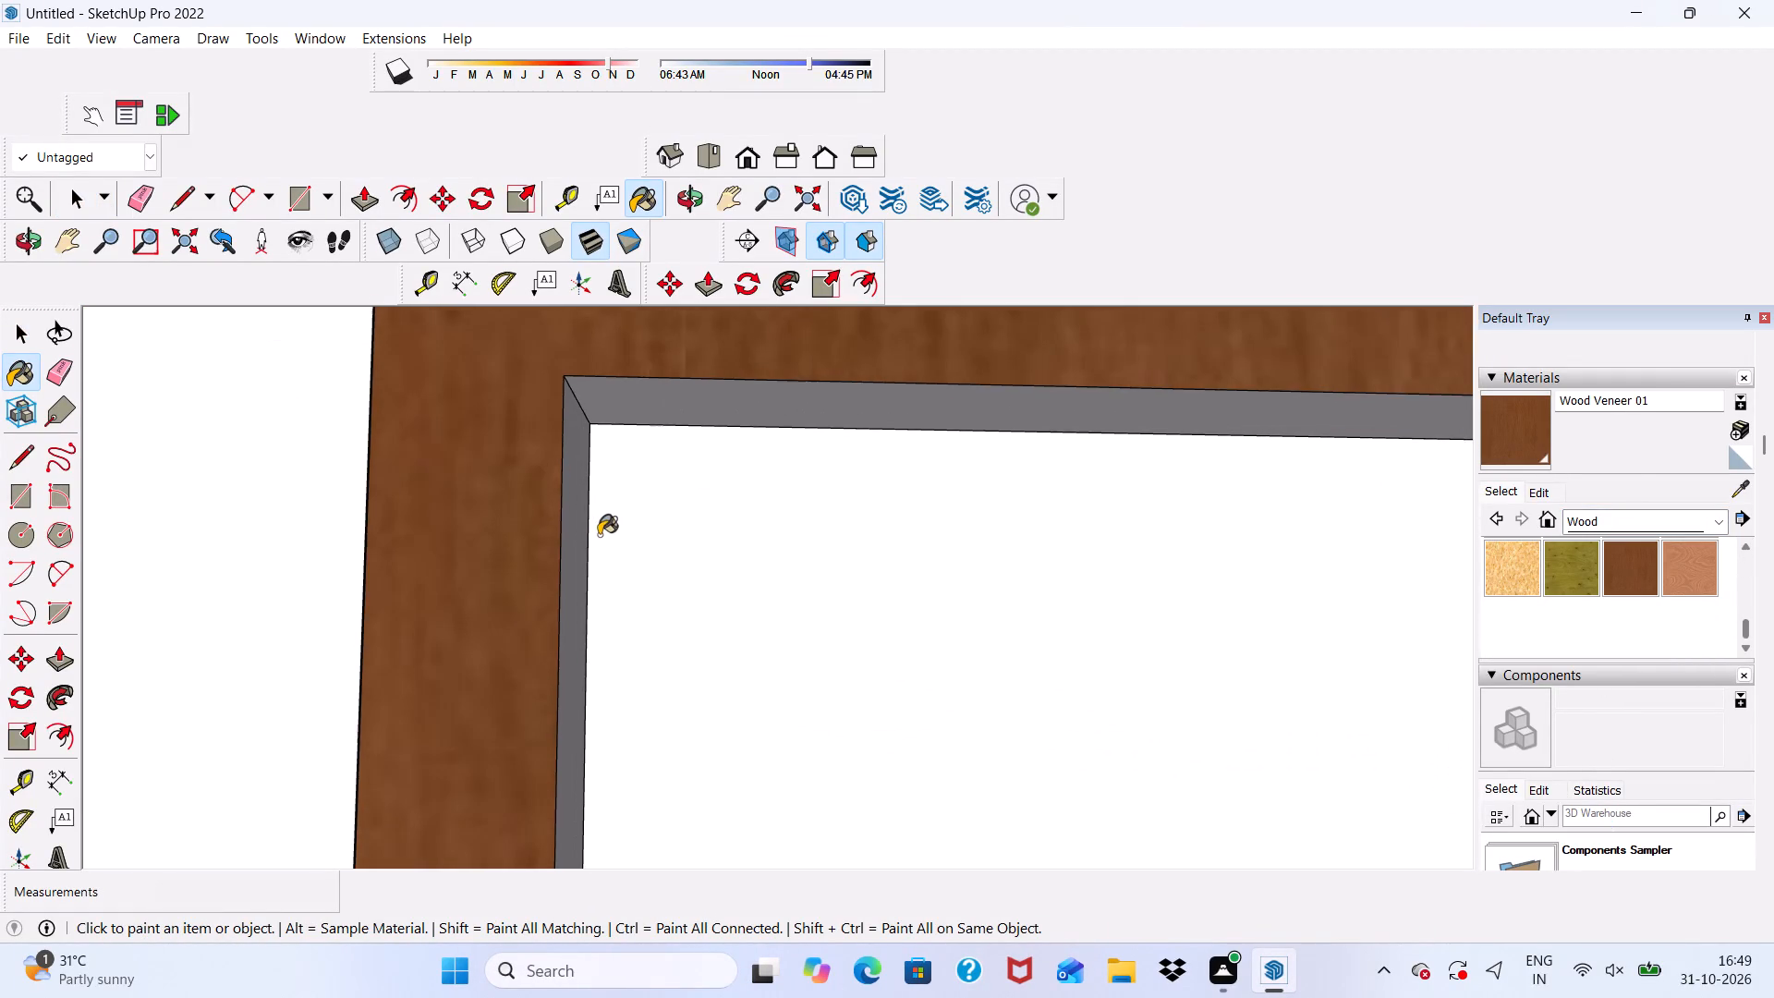
{"action": "scroll", "coordinate": [599, 535], "scroll_direction": "up", "scroll_amount": 1}
{"action": "left_click", "coordinate": [599, 521]}
{"action": "left_click", "coordinate": [636, 408]}
{"action": "left_click", "coordinate": [557, 544]}
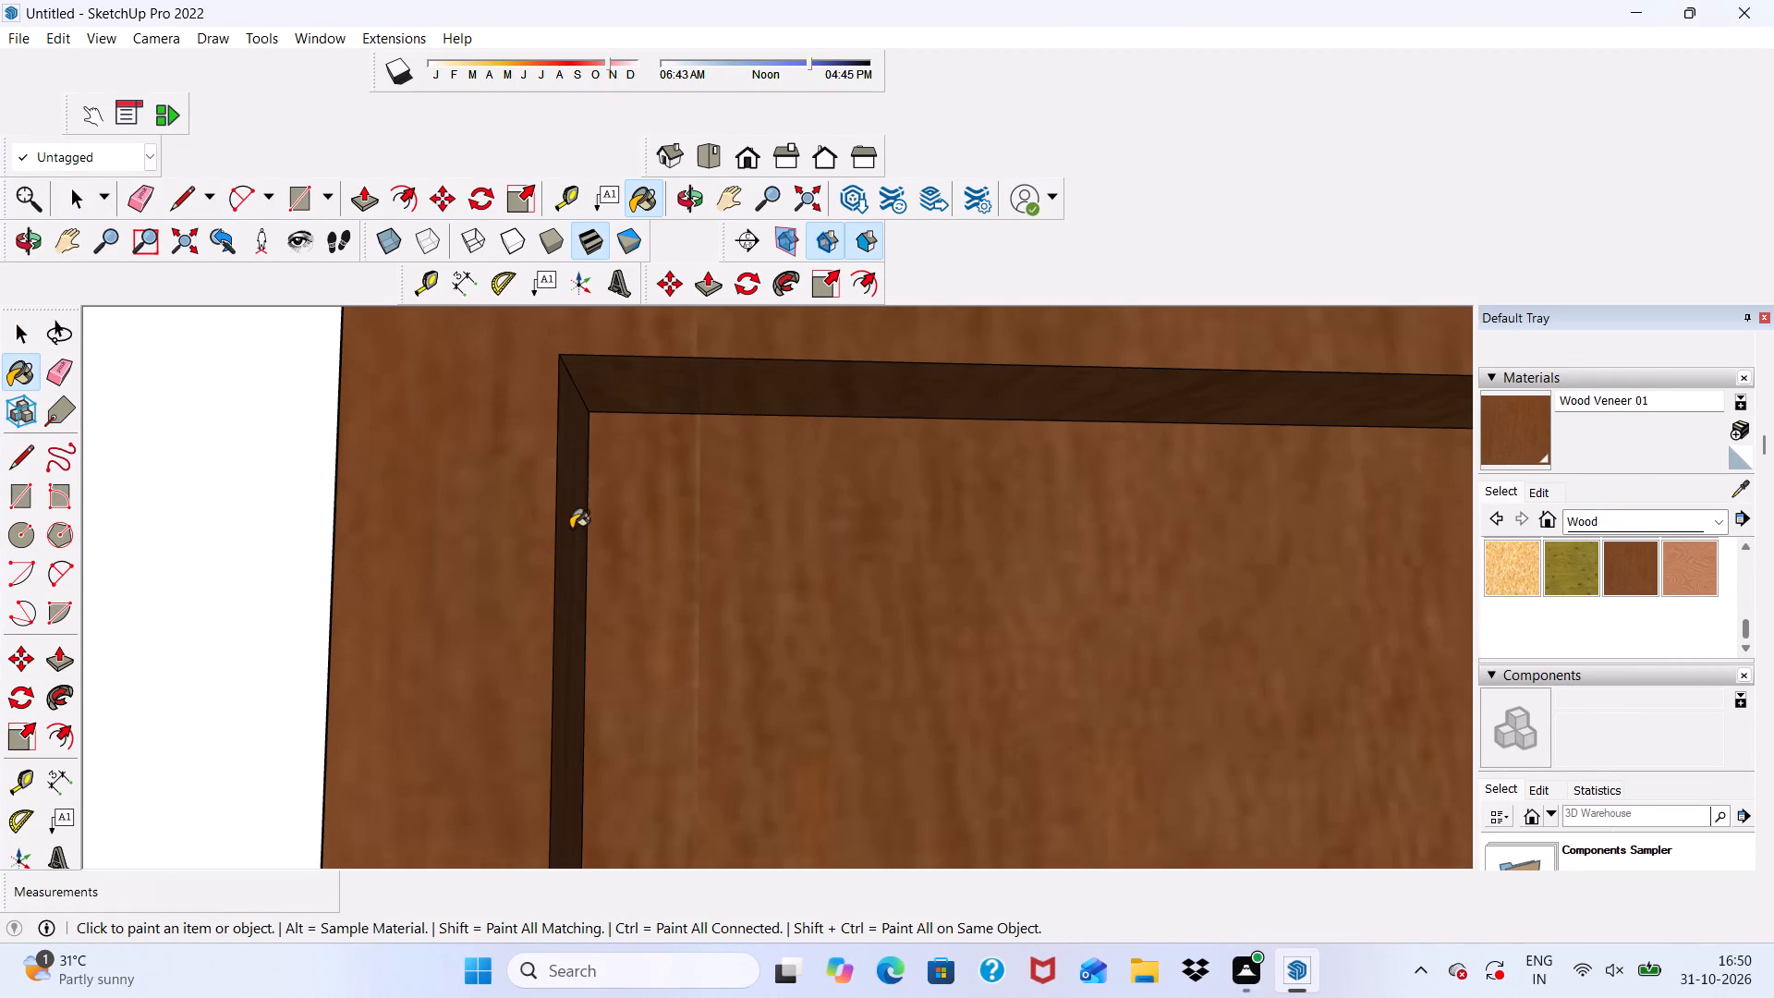
{"action": "scroll", "coordinate": [571, 529], "scroll_direction": "down", "scroll_amount": 10}
{"action": "middle_click_drag", "start_coordinate": [875, 574], "coordinate": [1112, 658]}
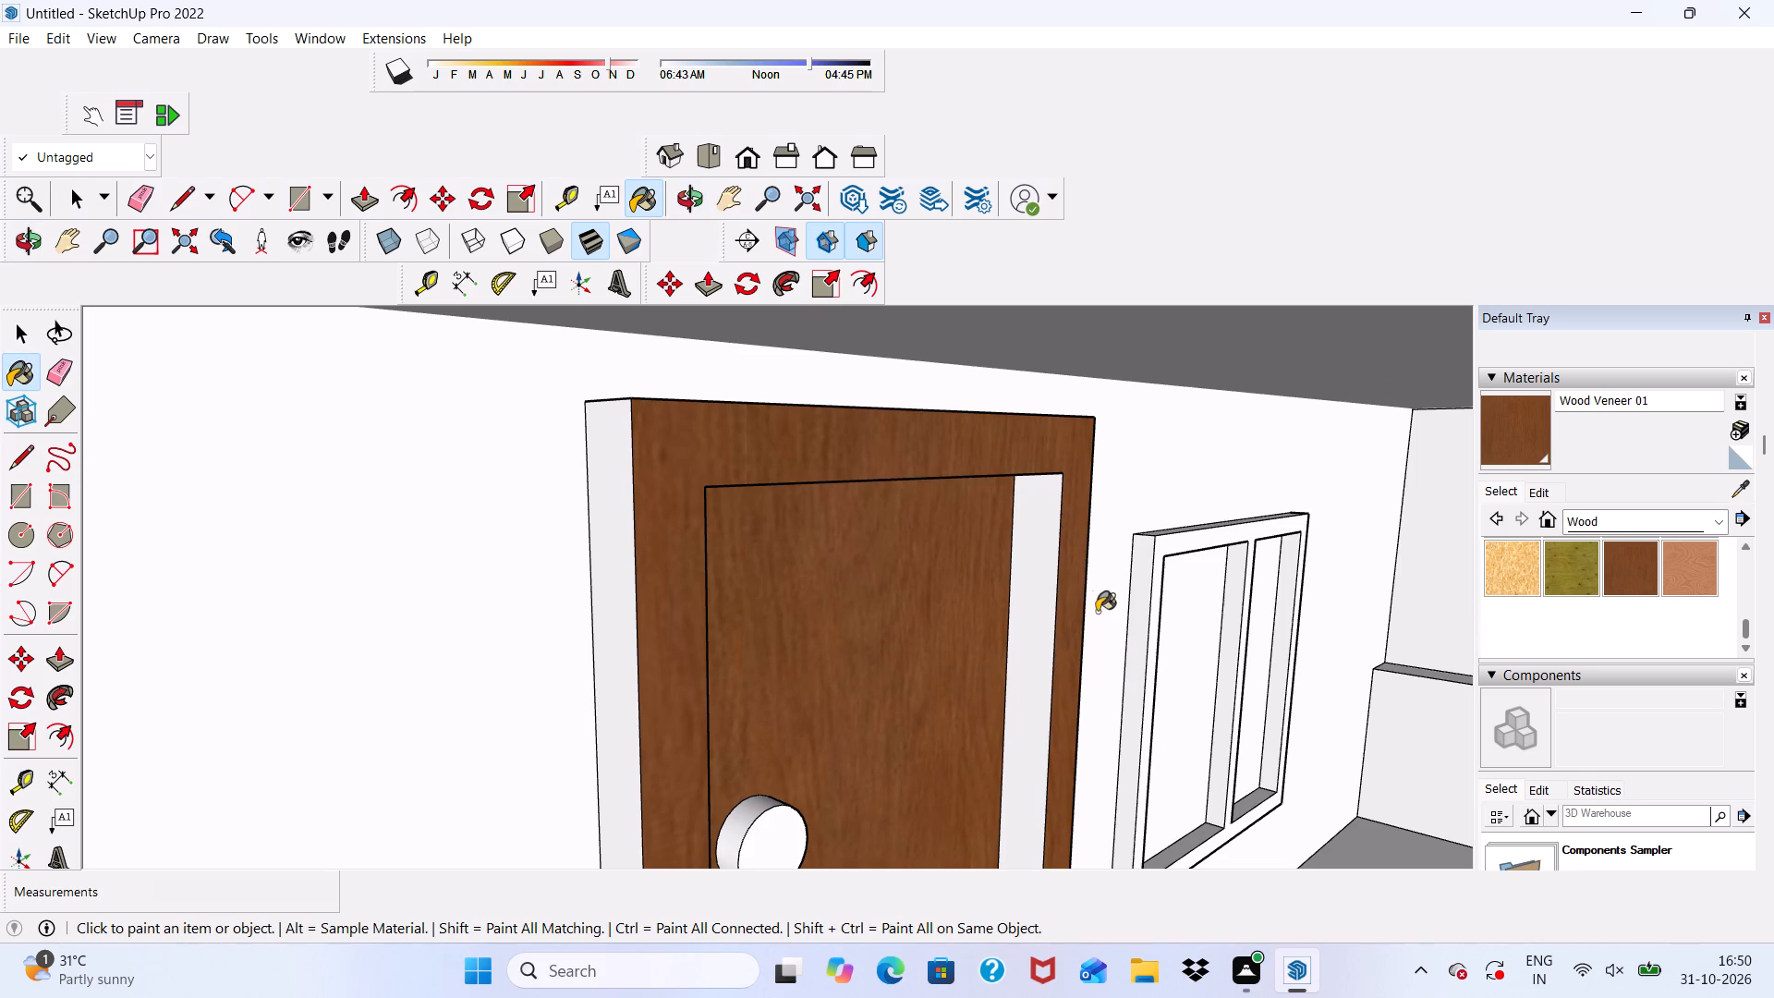
{"action": "left_click", "coordinate": [1039, 625]}
Paint the front and rim of the upper balcony door's round knob with Wood Veneer 01.
{"action": "scroll", "coordinate": [898, 816], "scroll_direction": "up", "scroll_amount": 2}
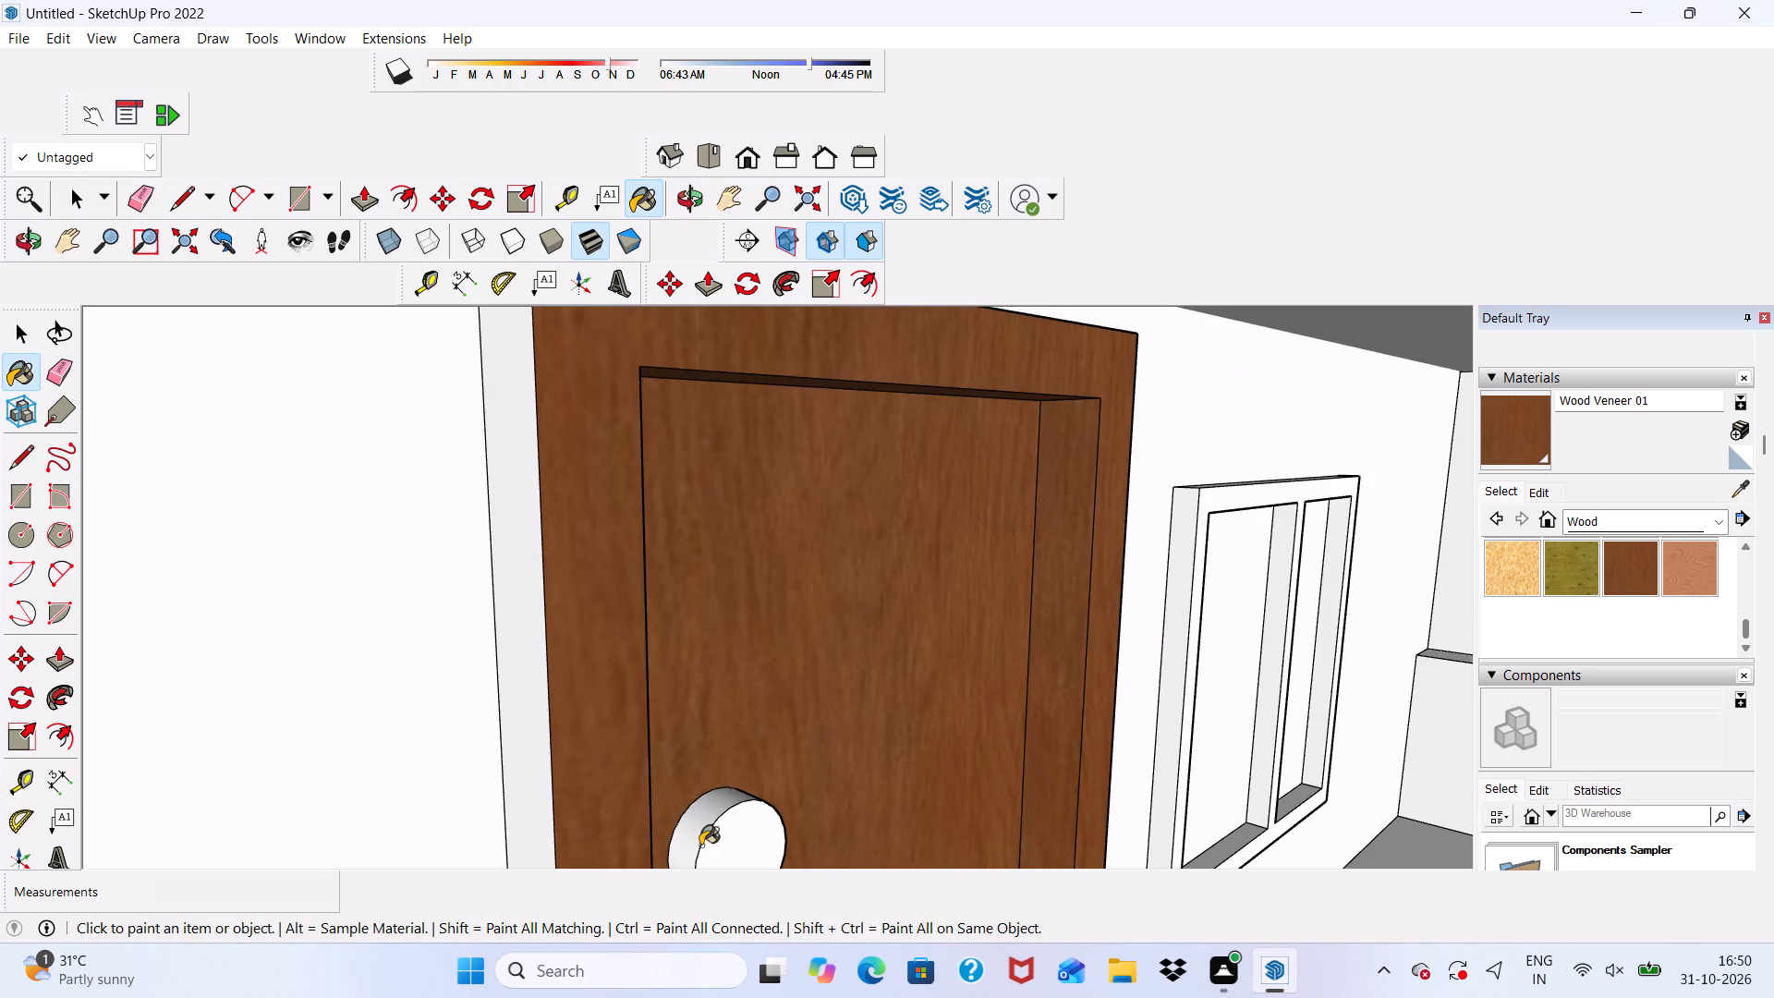
{"action": "left_click", "coordinate": [701, 846]}
{"action": "left_click", "coordinate": [719, 834]}
{"action": "left_click", "coordinate": [715, 809]}
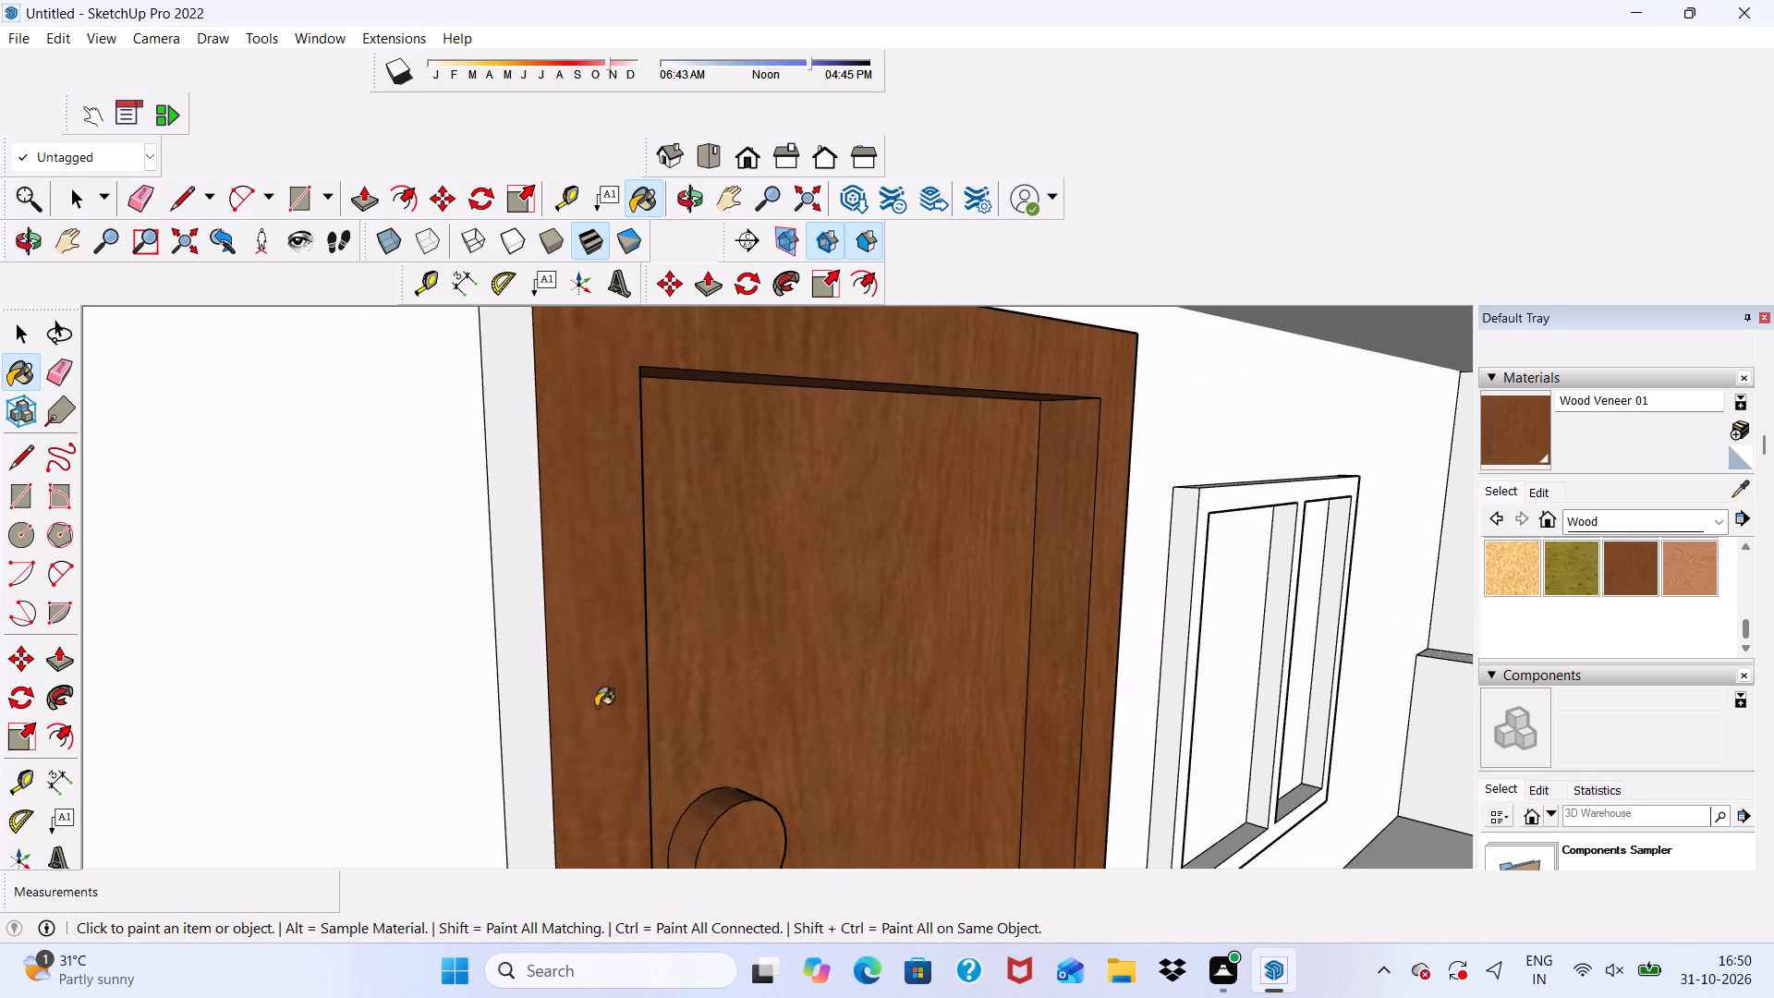
Paint the knob-side outer face and the top face of the upper balcony door's frame with Wood Veneer 01.
{"action": "left_click", "coordinate": [527, 644]}
{"action": "scroll", "coordinate": [527, 644], "scroll_direction": "down", "scroll_amount": 5}
{"action": "middle_click_drag", "start_coordinate": [726, 657], "coordinate": [711, 694]}
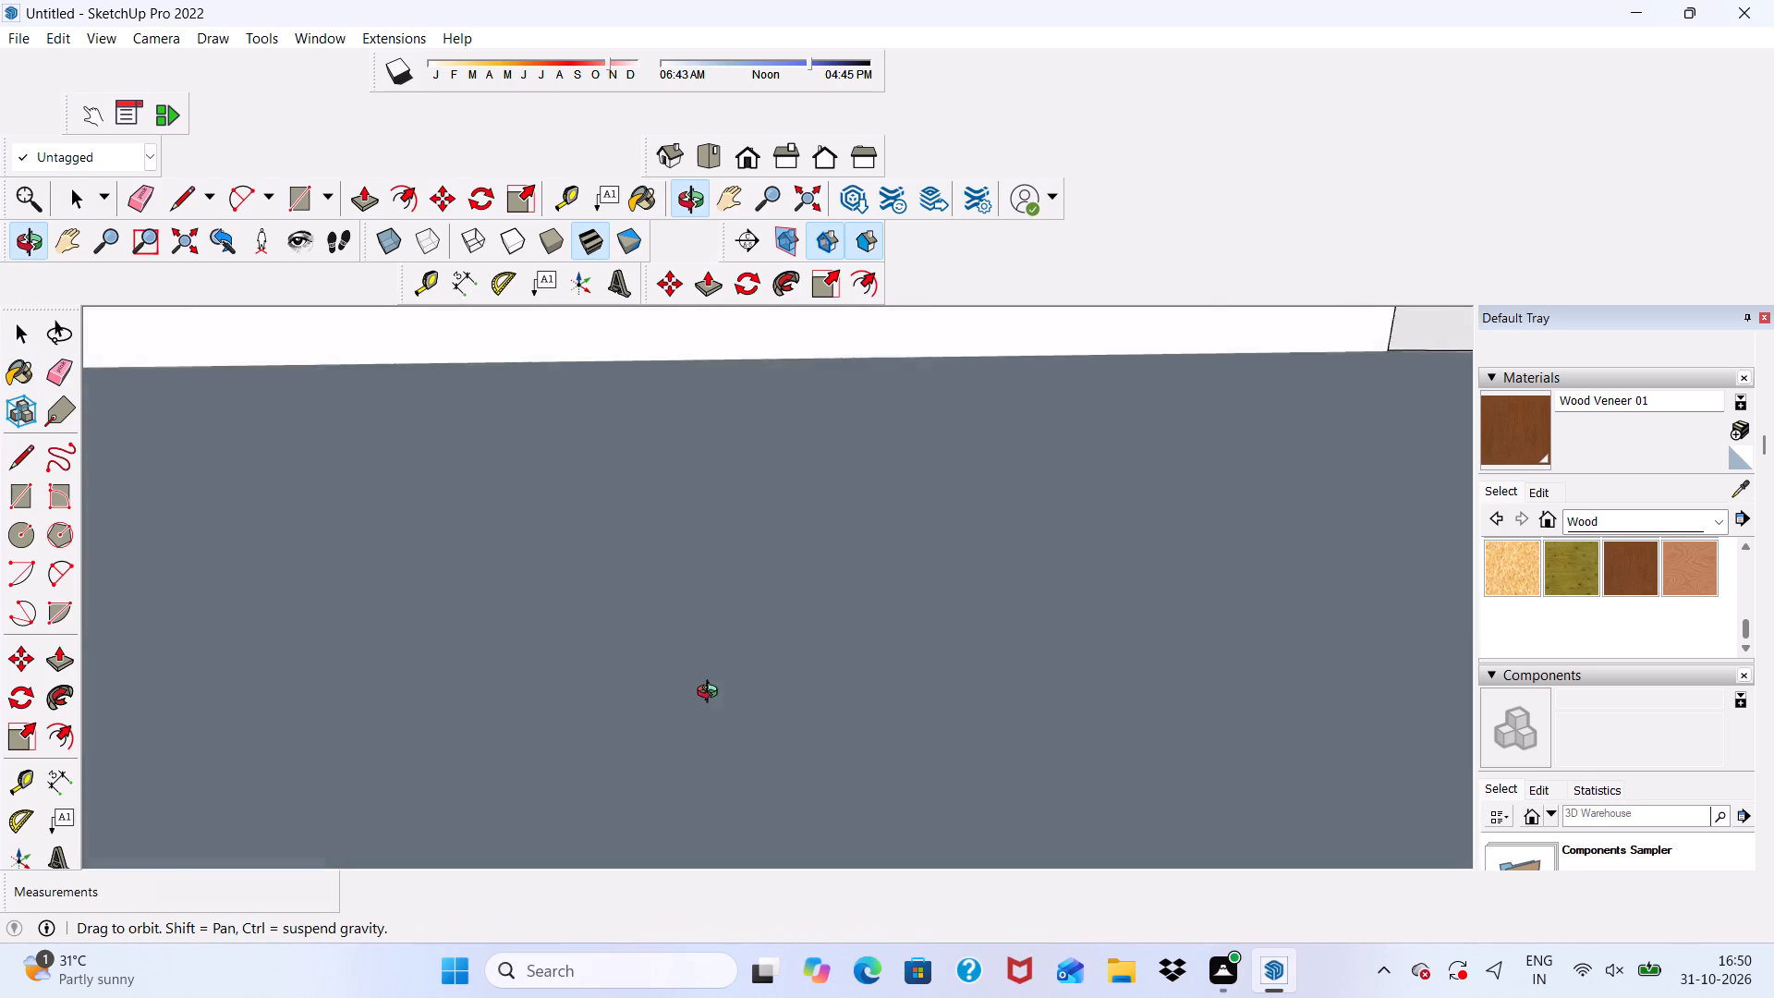
{"action": "middle_click_drag", "start_coordinate": [711, 694], "coordinate": [690, 663]}
{"action": "scroll", "coordinate": [611, 311], "scroll_direction": "up", "scroll_amount": 14}
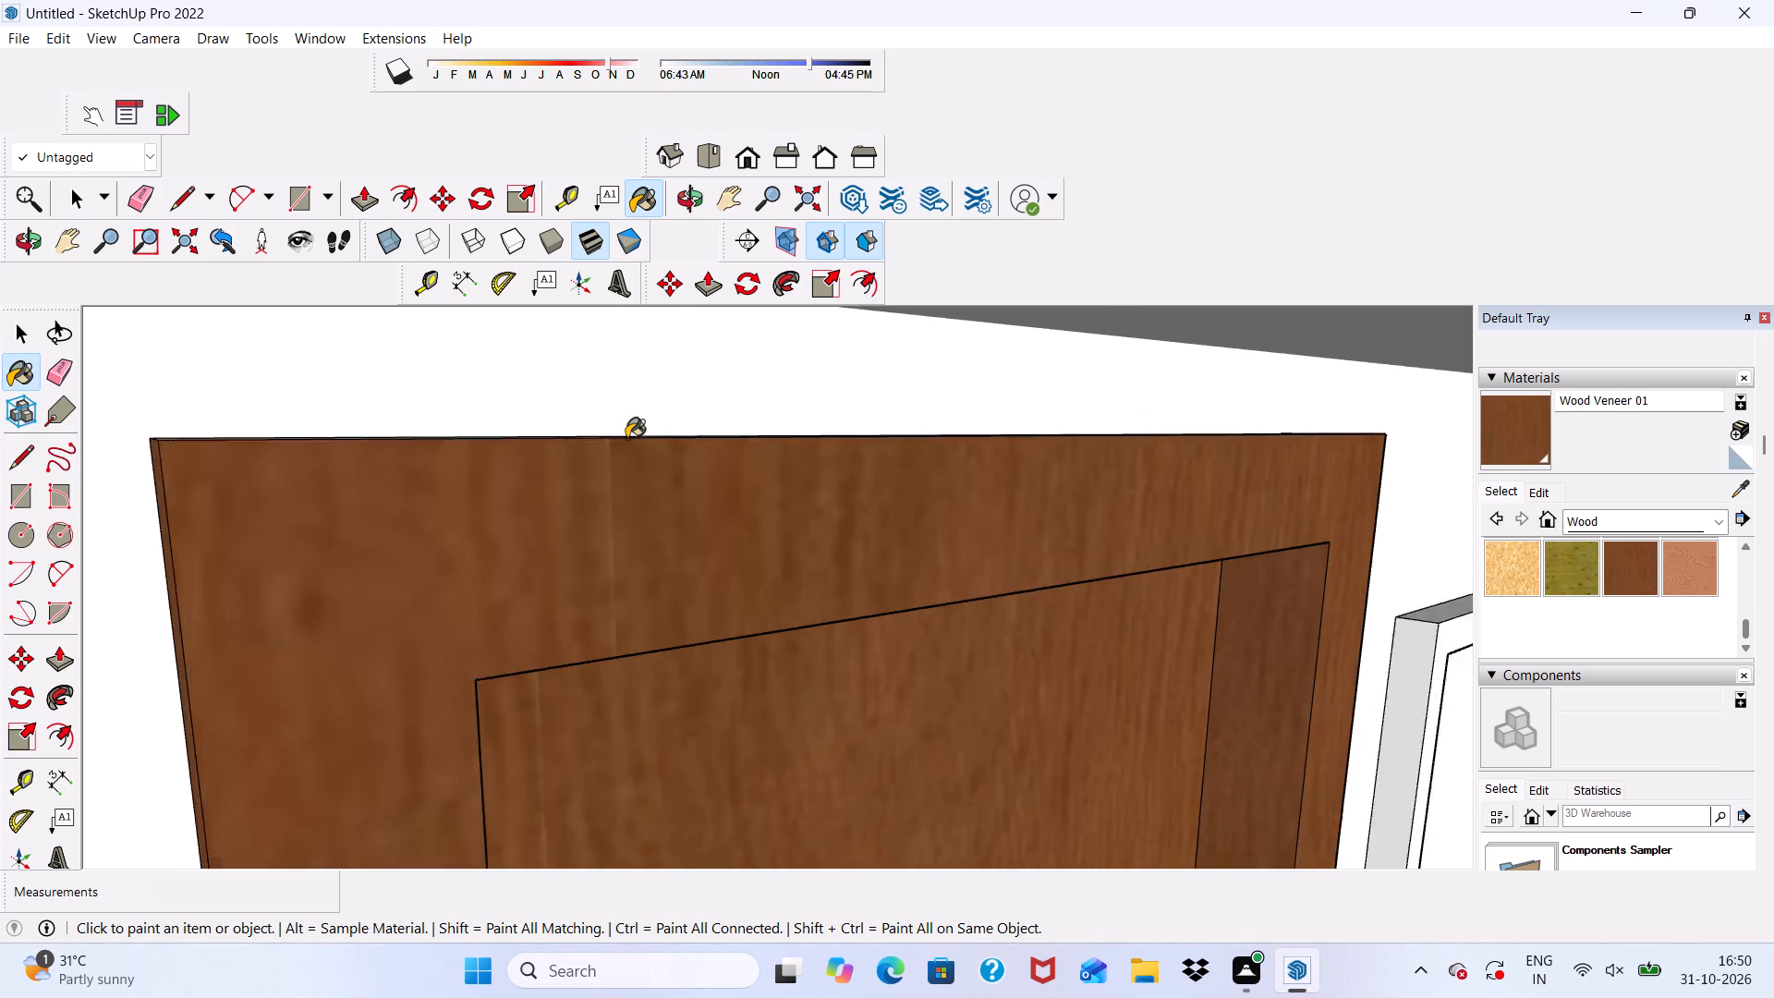
{"action": "scroll", "coordinate": [626, 438], "scroll_direction": "up", "scroll_amount": 3}
{"action": "middle_click_drag", "start_coordinate": [626, 438], "coordinate": [654, 517]}
{"action": "left_click", "coordinate": [546, 428]}
Paint the outer side face nearest the window on the upper balcony door's frame with Wood Veneer 01.
{"action": "scroll", "coordinate": [585, 501], "scroll_direction": "down", "scroll_amount": 5}
{"action": "middle_click", "coordinate": [891, 671]}
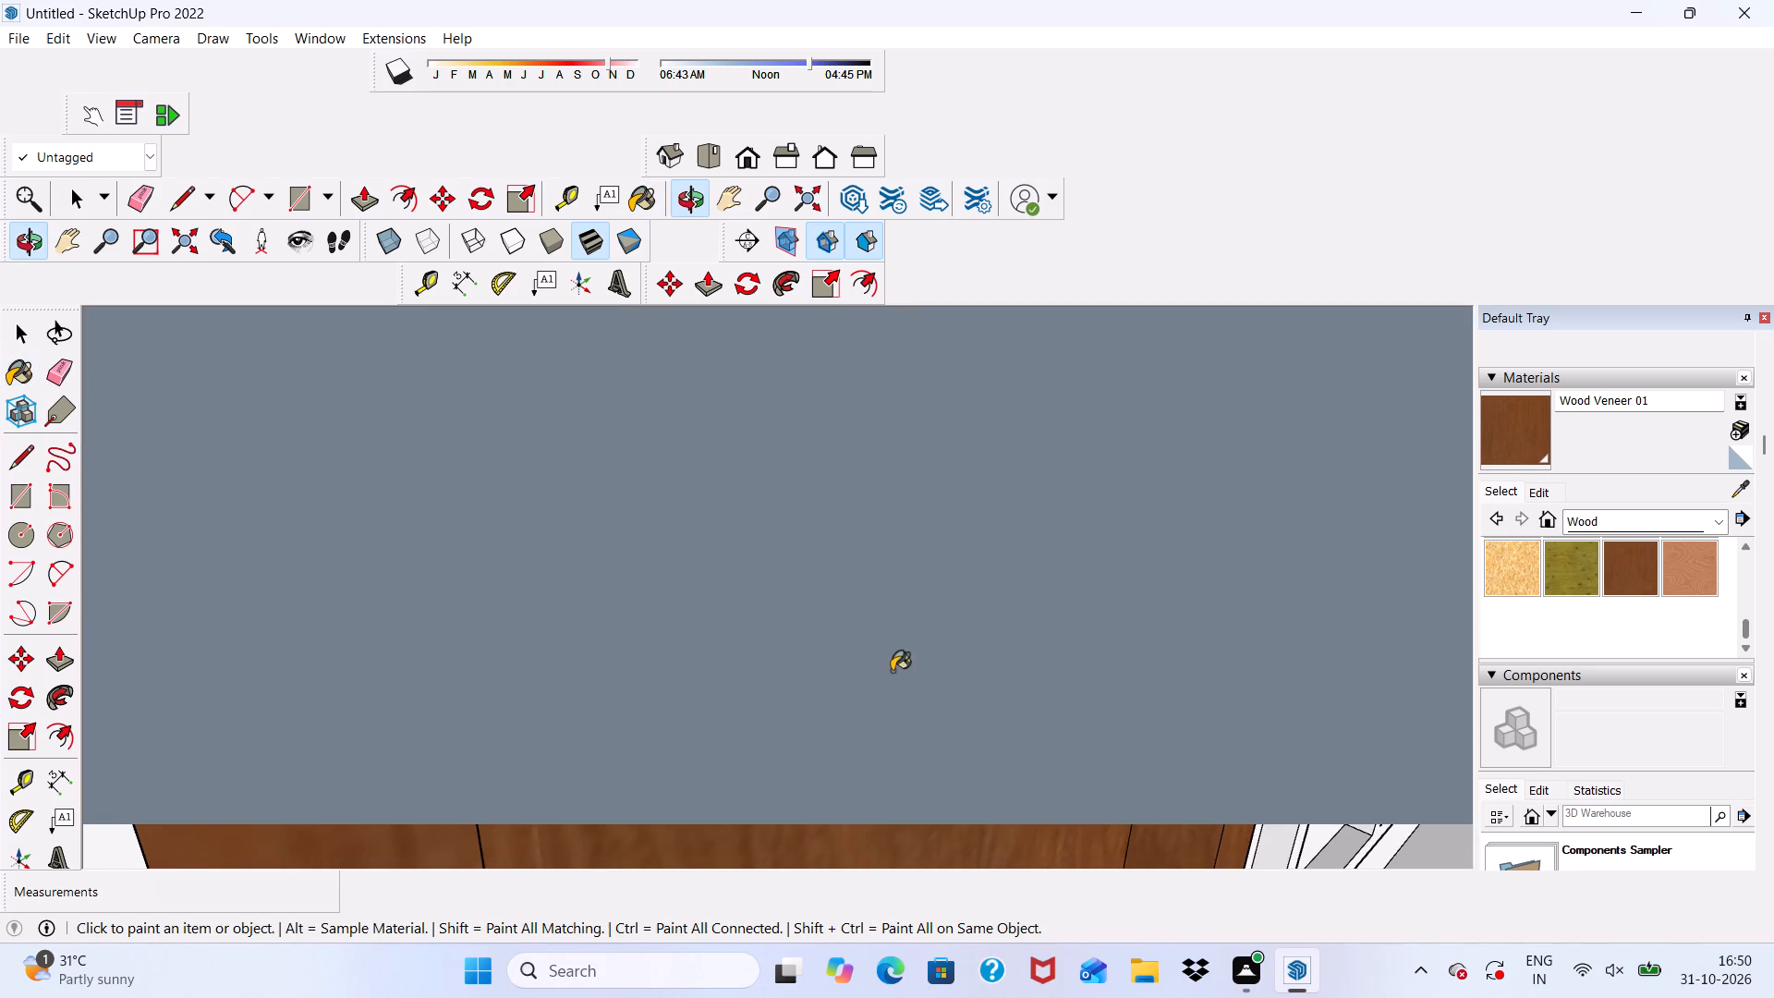
{"action": "scroll", "coordinate": [704, 639], "scroll_direction": "down", "scroll_amount": 5}
{"action": "scroll", "coordinate": [402, 607], "scroll_direction": "down", "scroll_amount": 6}
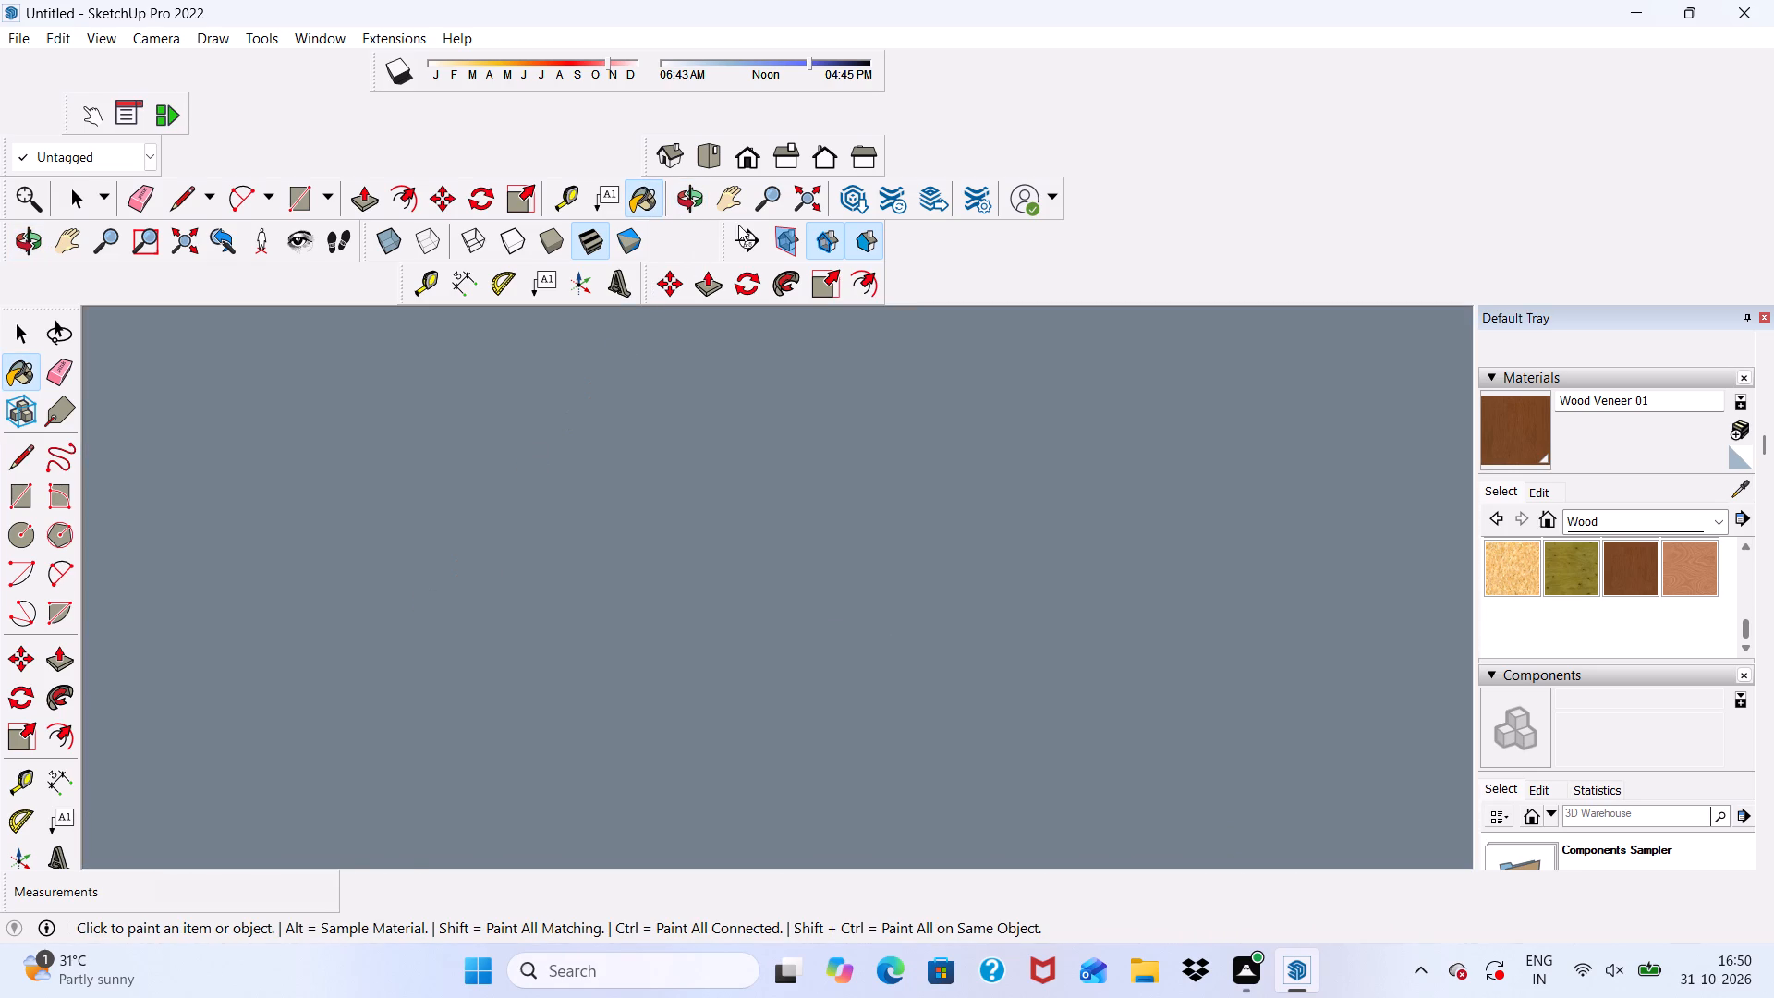
{"action": "left_click", "coordinate": [748, 164]}
{"action": "scroll", "coordinate": [738, 200], "scroll_direction": "down", "scroll_amount": 8}
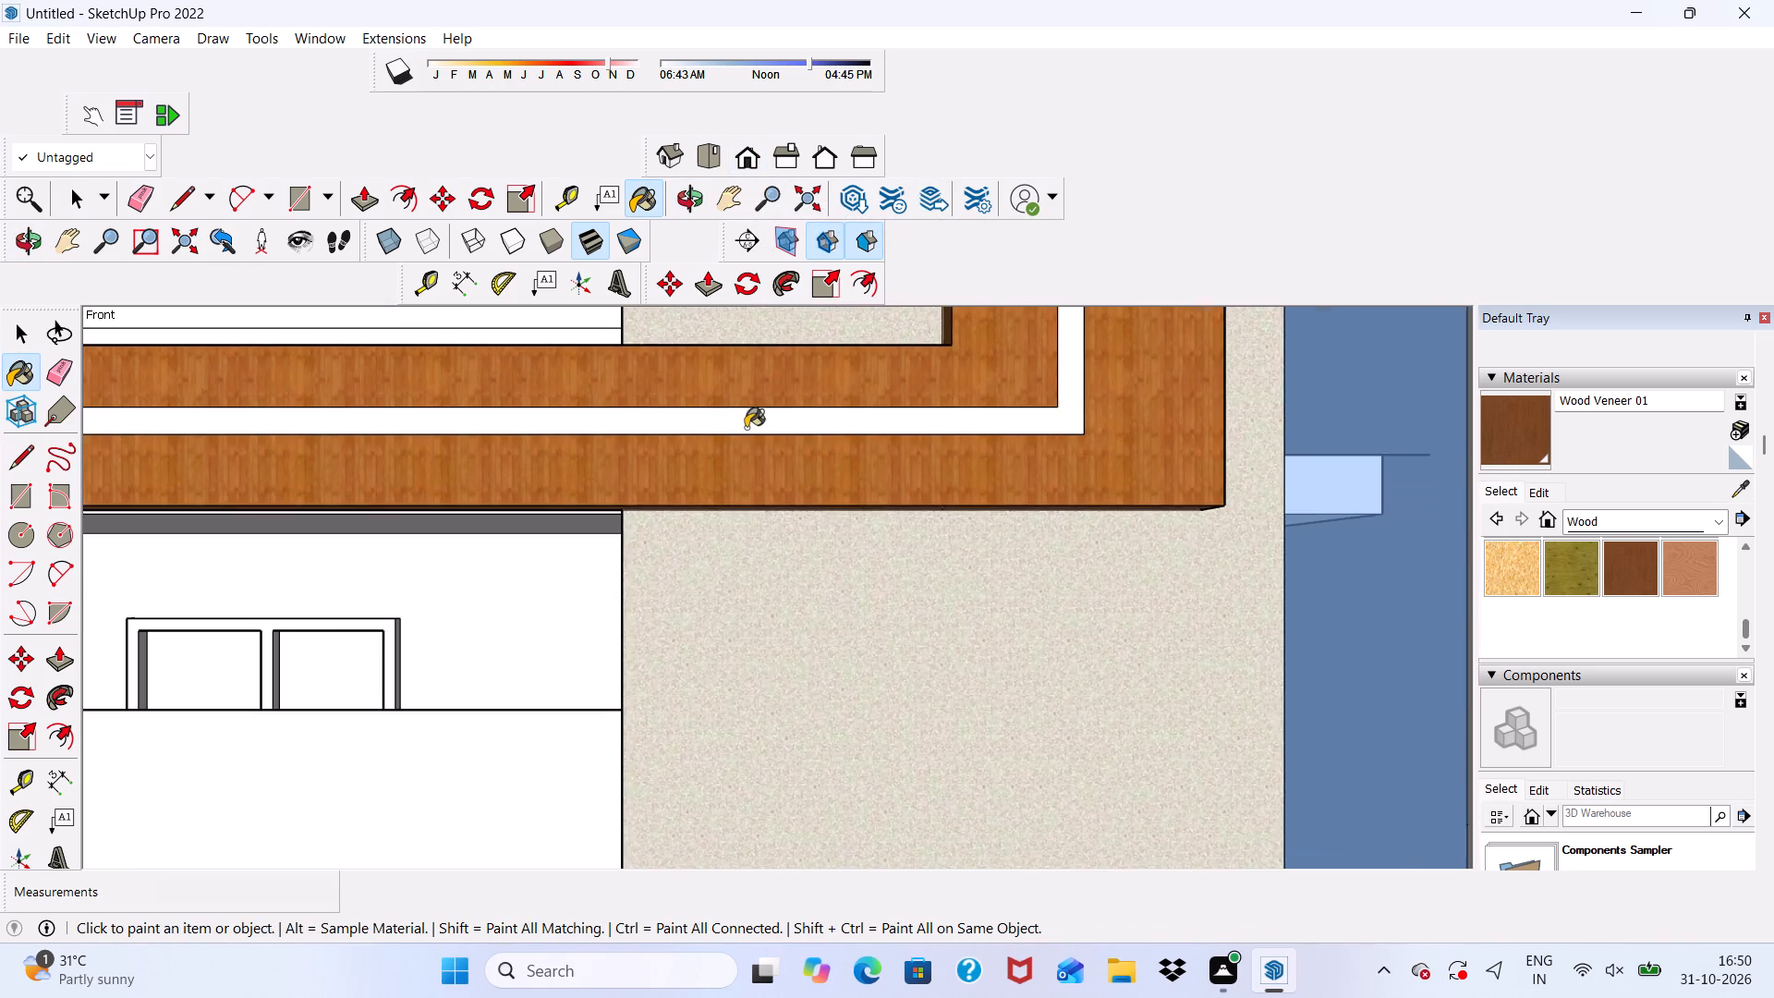
{"action": "scroll", "coordinate": [746, 428], "scroll_direction": "down", "scroll_amount": 17}
{"action": "scroll", "coordinate": [638, 484], "scroll_direction": "up", "scroll_amount": 18}
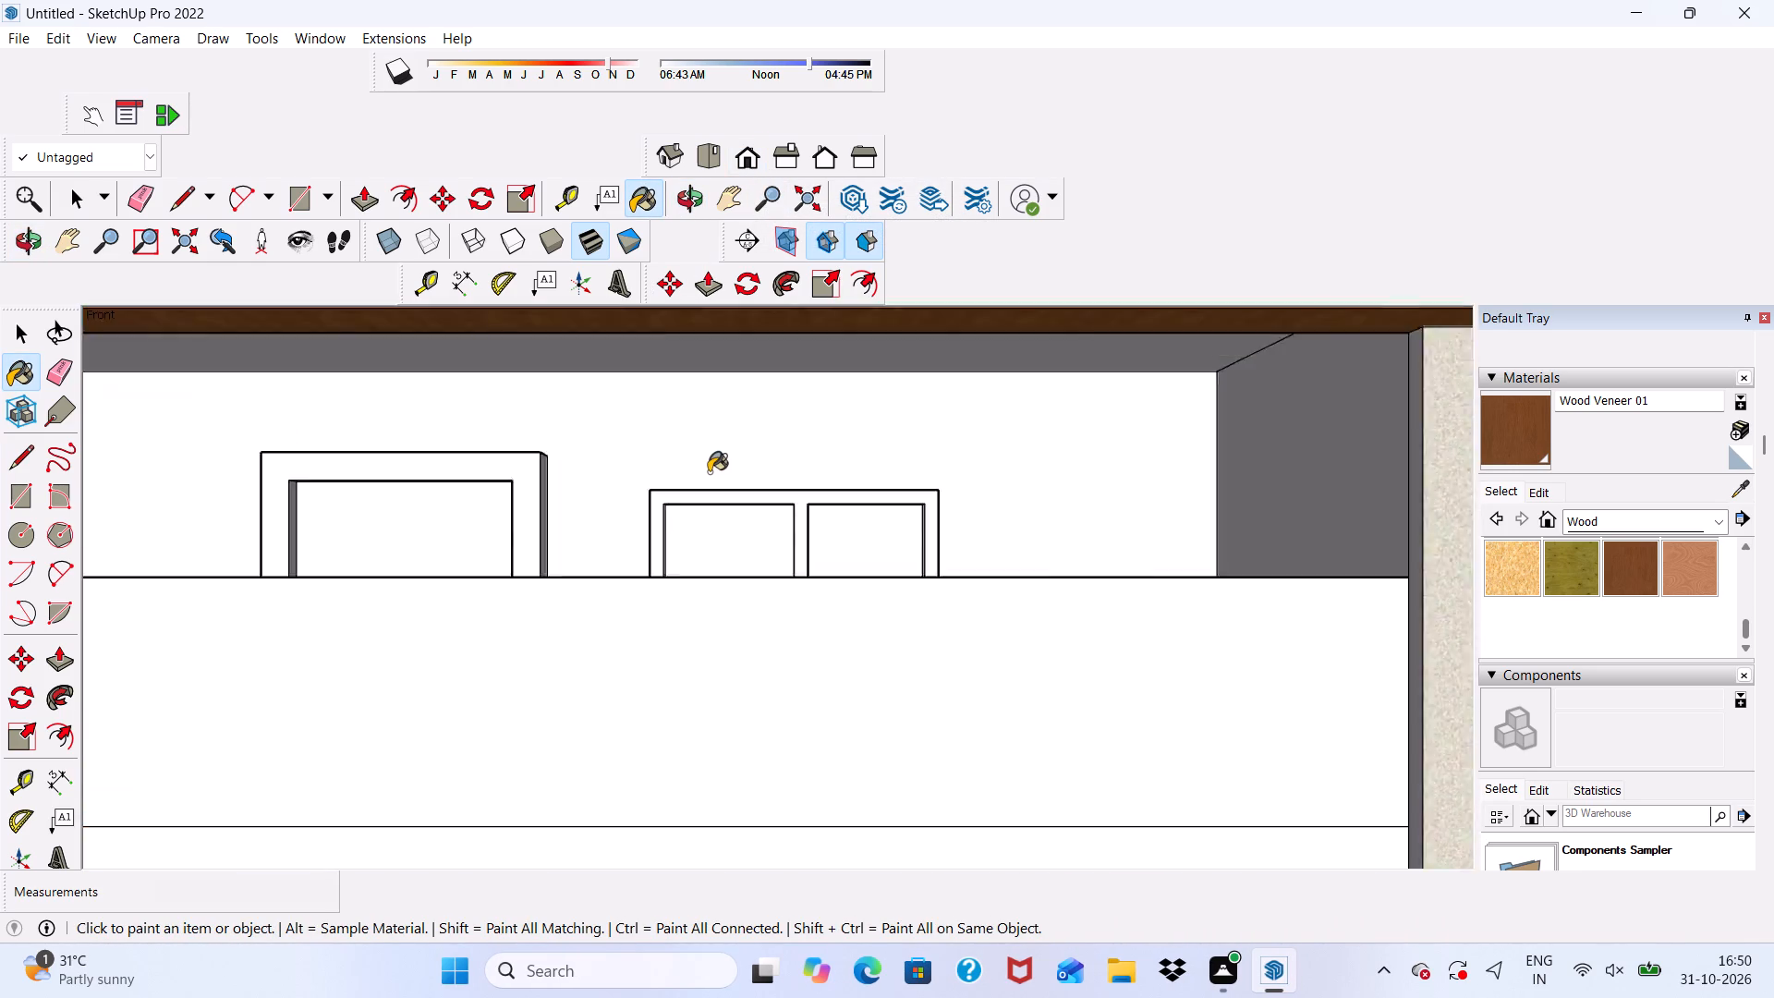
{"action": "scroll", "coordinate": [709, 472], "scroll_direction": "up", "scroll_amount": 2}
{"action": "scroll", "coordinate": [710, 471], "scroll_direction": "down", "scroll_amount": 15}
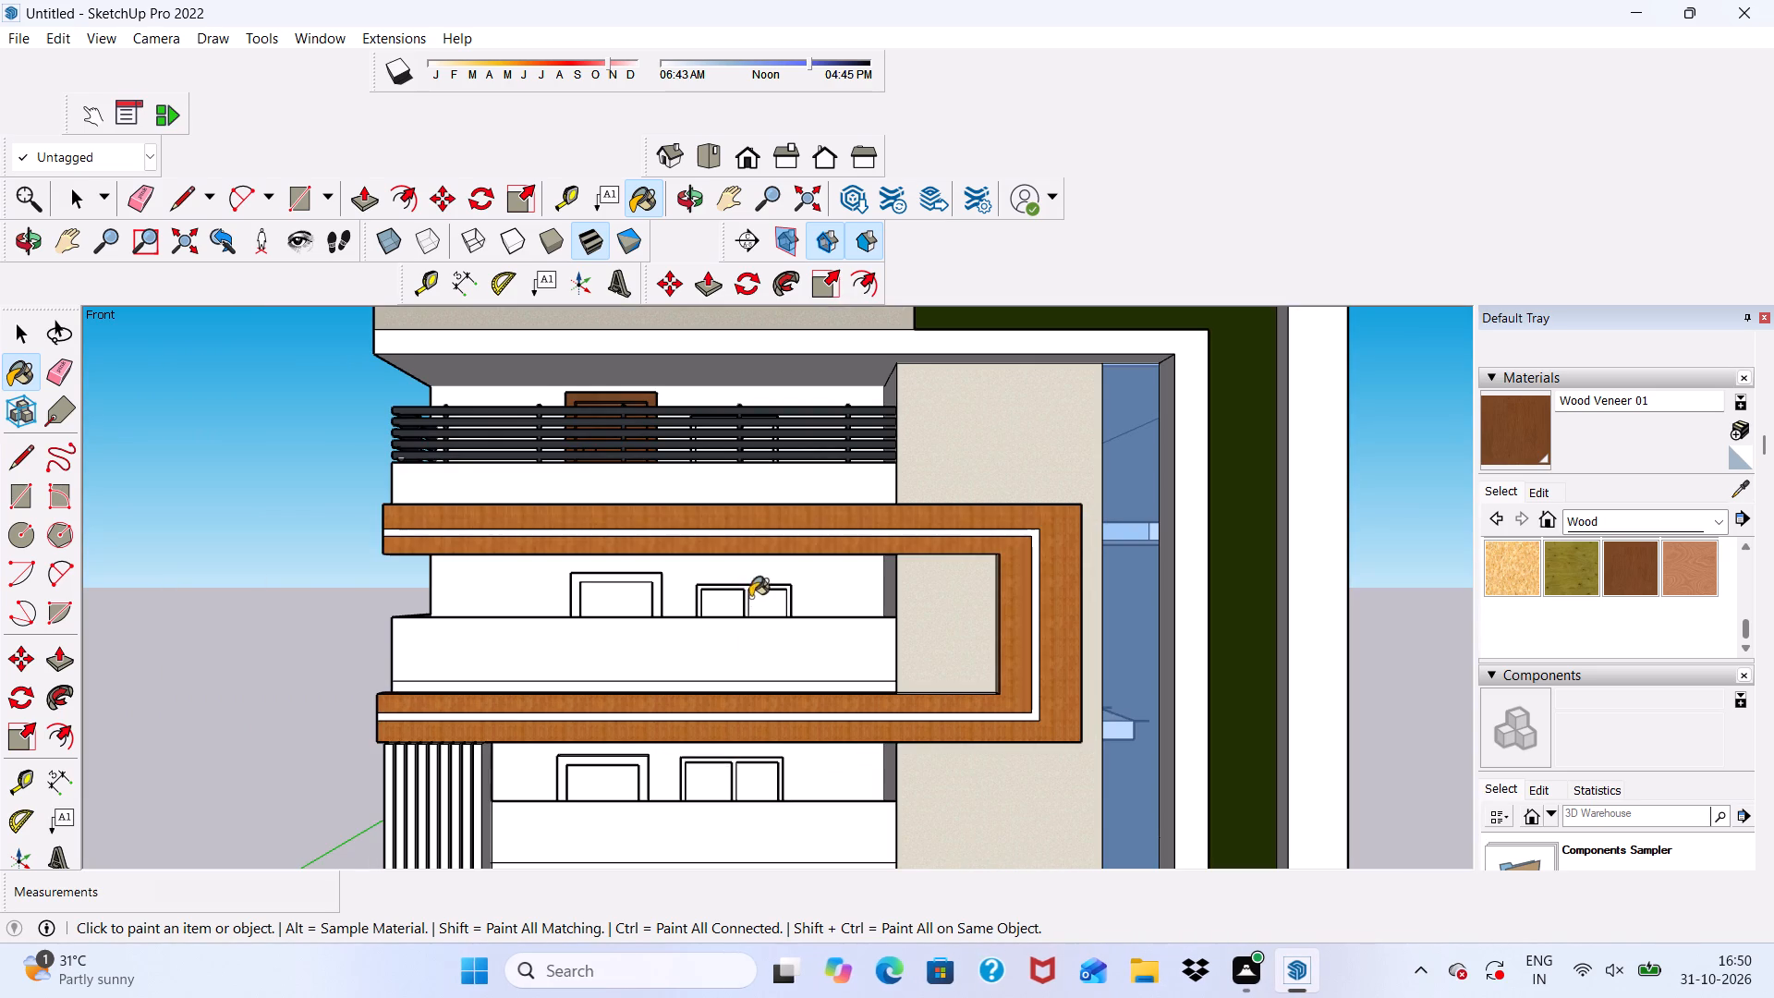
{"action": "scroll", "coordinate": [743, 477], "scroll_direction": "up", "scroll_amount": 6}
{"action": "scroll", "coordinate": [738, 478], "scroll_direction": "down", "scroll_amount": 5}
{"action": "scroll", "coordinate": [746, 527], "scroll_direction": "up", "scroll_amount": 1}
{"action": "scroll", "coordinate": [746, 527], "scroll_direction": "down", "scroll_amount": 2}
{"action": "middle_click_drag", "start_coordinate": [753, 604], "coordinate": [596, 705]}
{"action": "scroll", "coordinate": [603, 479], "scroll_direction": "up", "scroll_amount": 3}
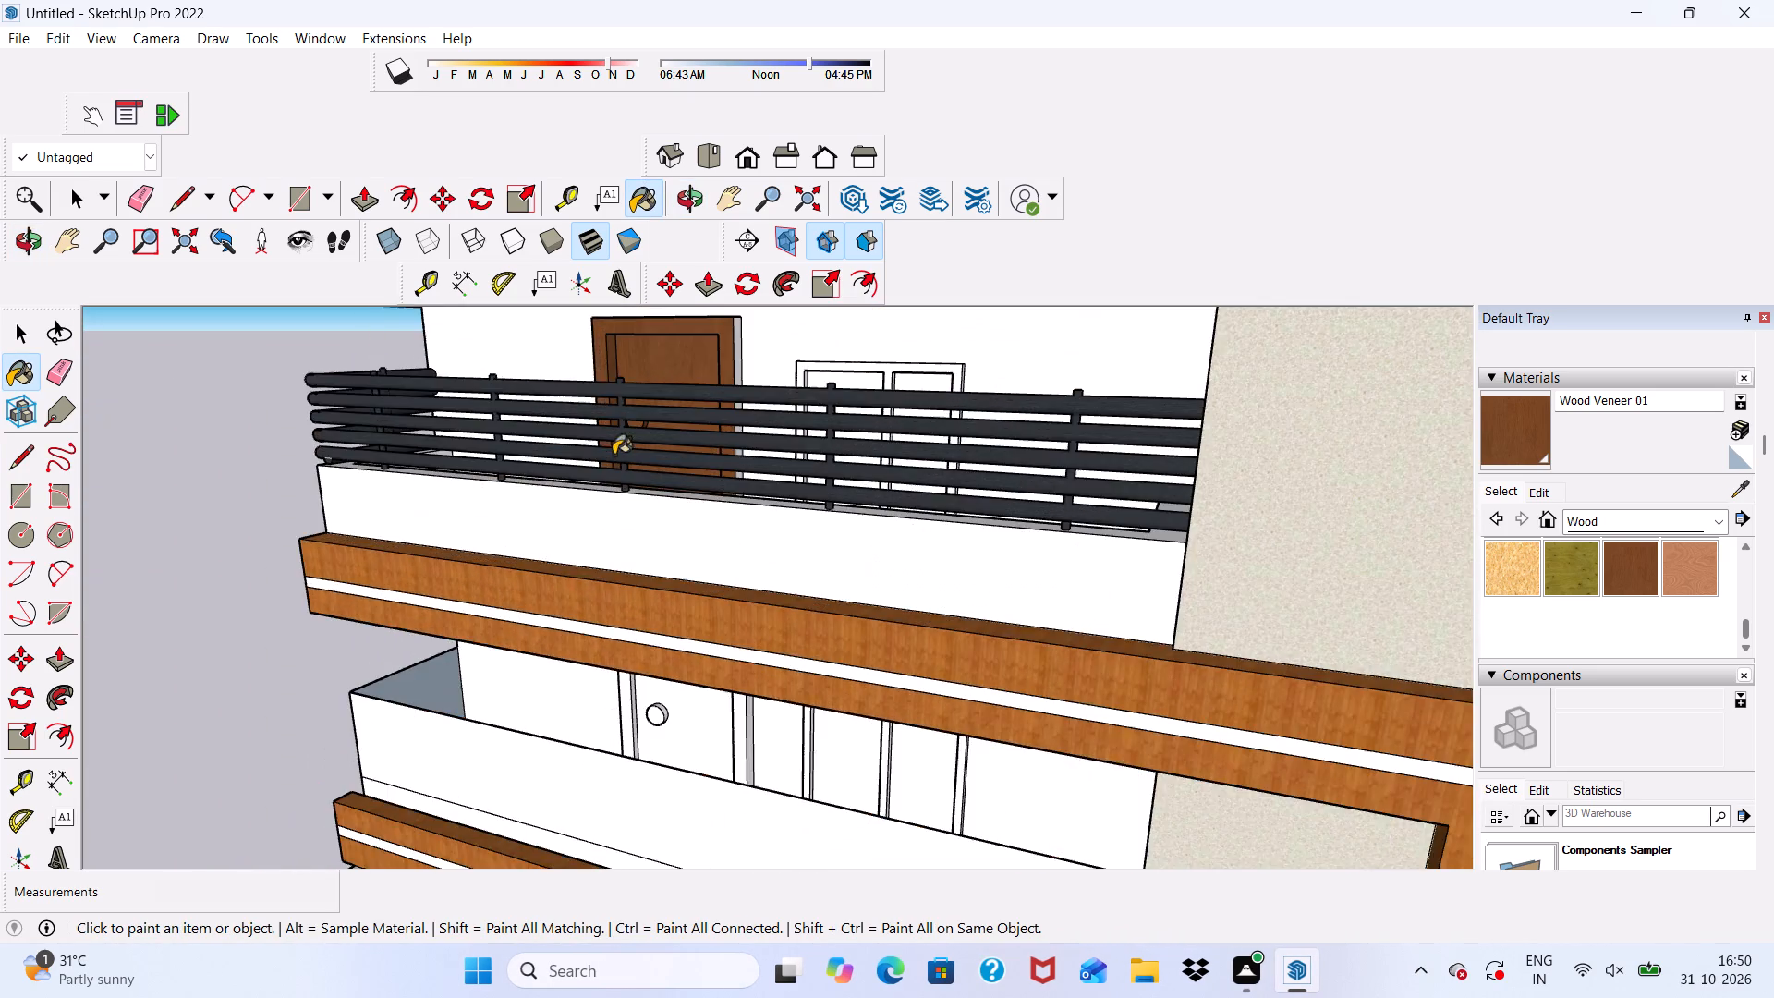
{"action": "scroll", "coordinate": [614, 455], "scroll_direction": "up", "scroll_amount": 17}
{"action": "left_click", "coordinate": [671, 406]}
Paint the panel and front frame of the middle balcony's door with Wood Veneer 01.
{"action": "scroll", "coordinate": [671, 406], "scroll_direction": "down", "scroll_amount": 6}
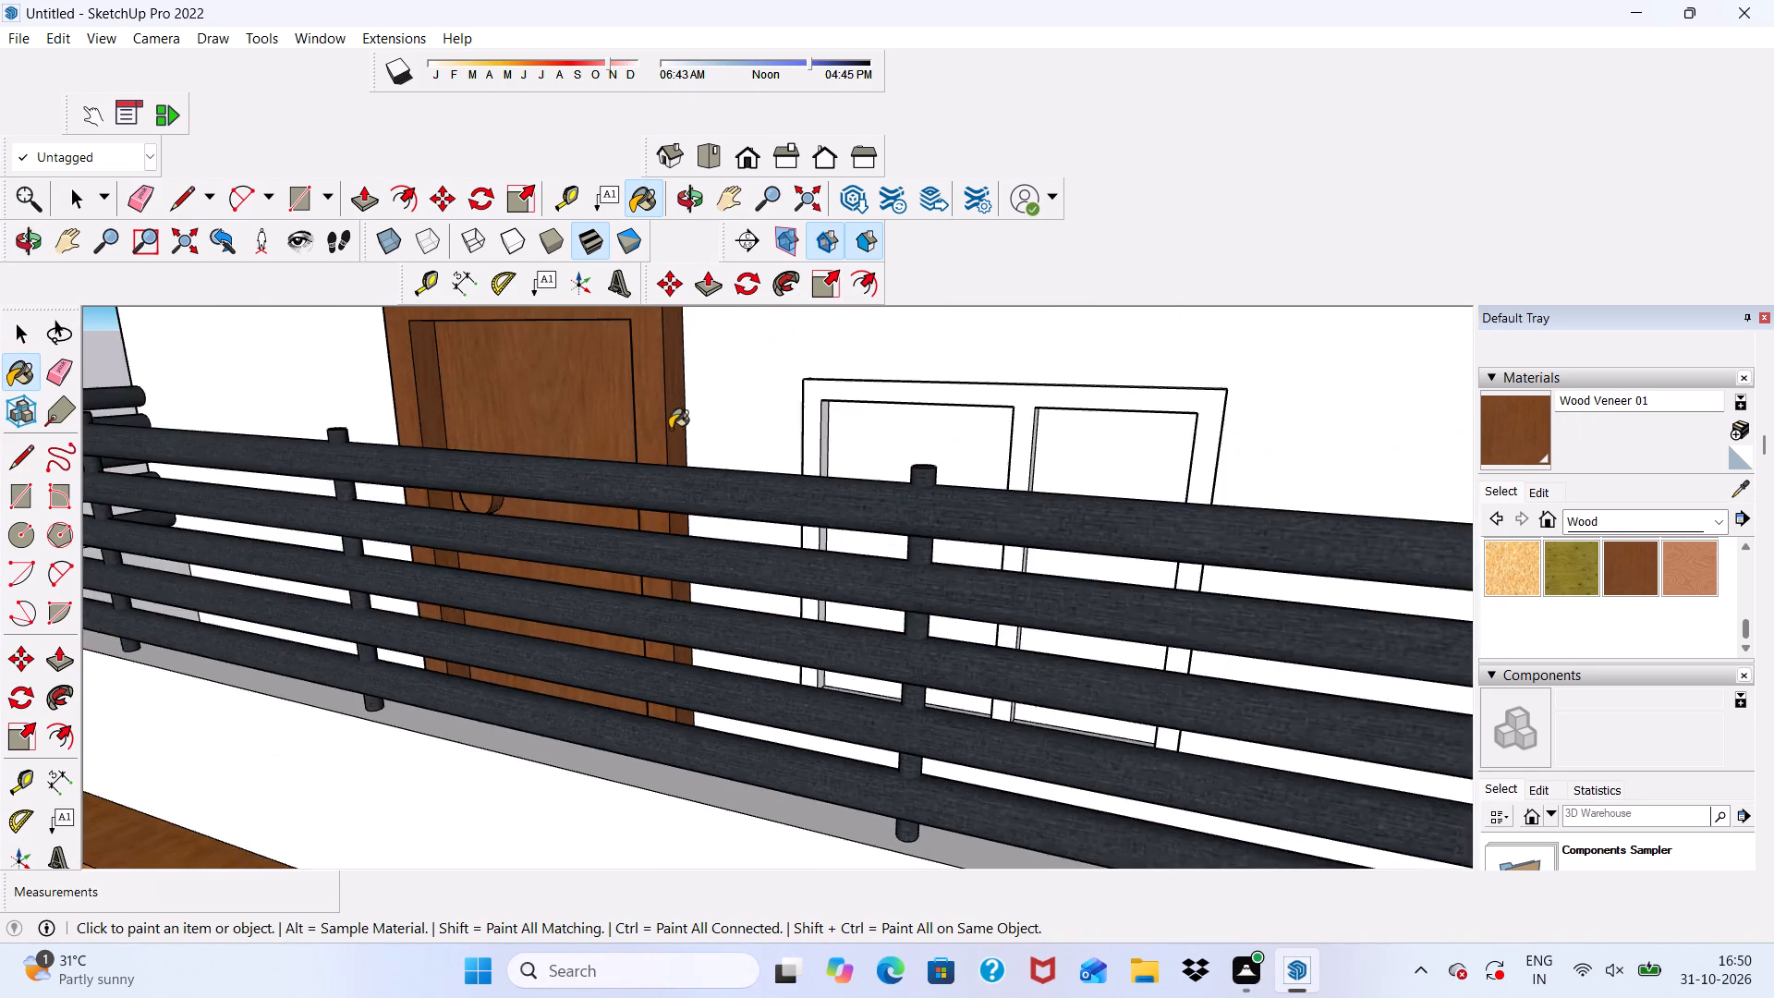
{"action": "scroll", "coordinate": [670, 426], "scroll_direction": "down", "scroll_amount": 13}
{"action": "middle_click_drag", "start_coordinate": [672, 559], "coordinate": [699, 444]}
{"action": "scroll", "coordinate": [666, 579], "scroll_direction": "up", "scroll_amount": 4}
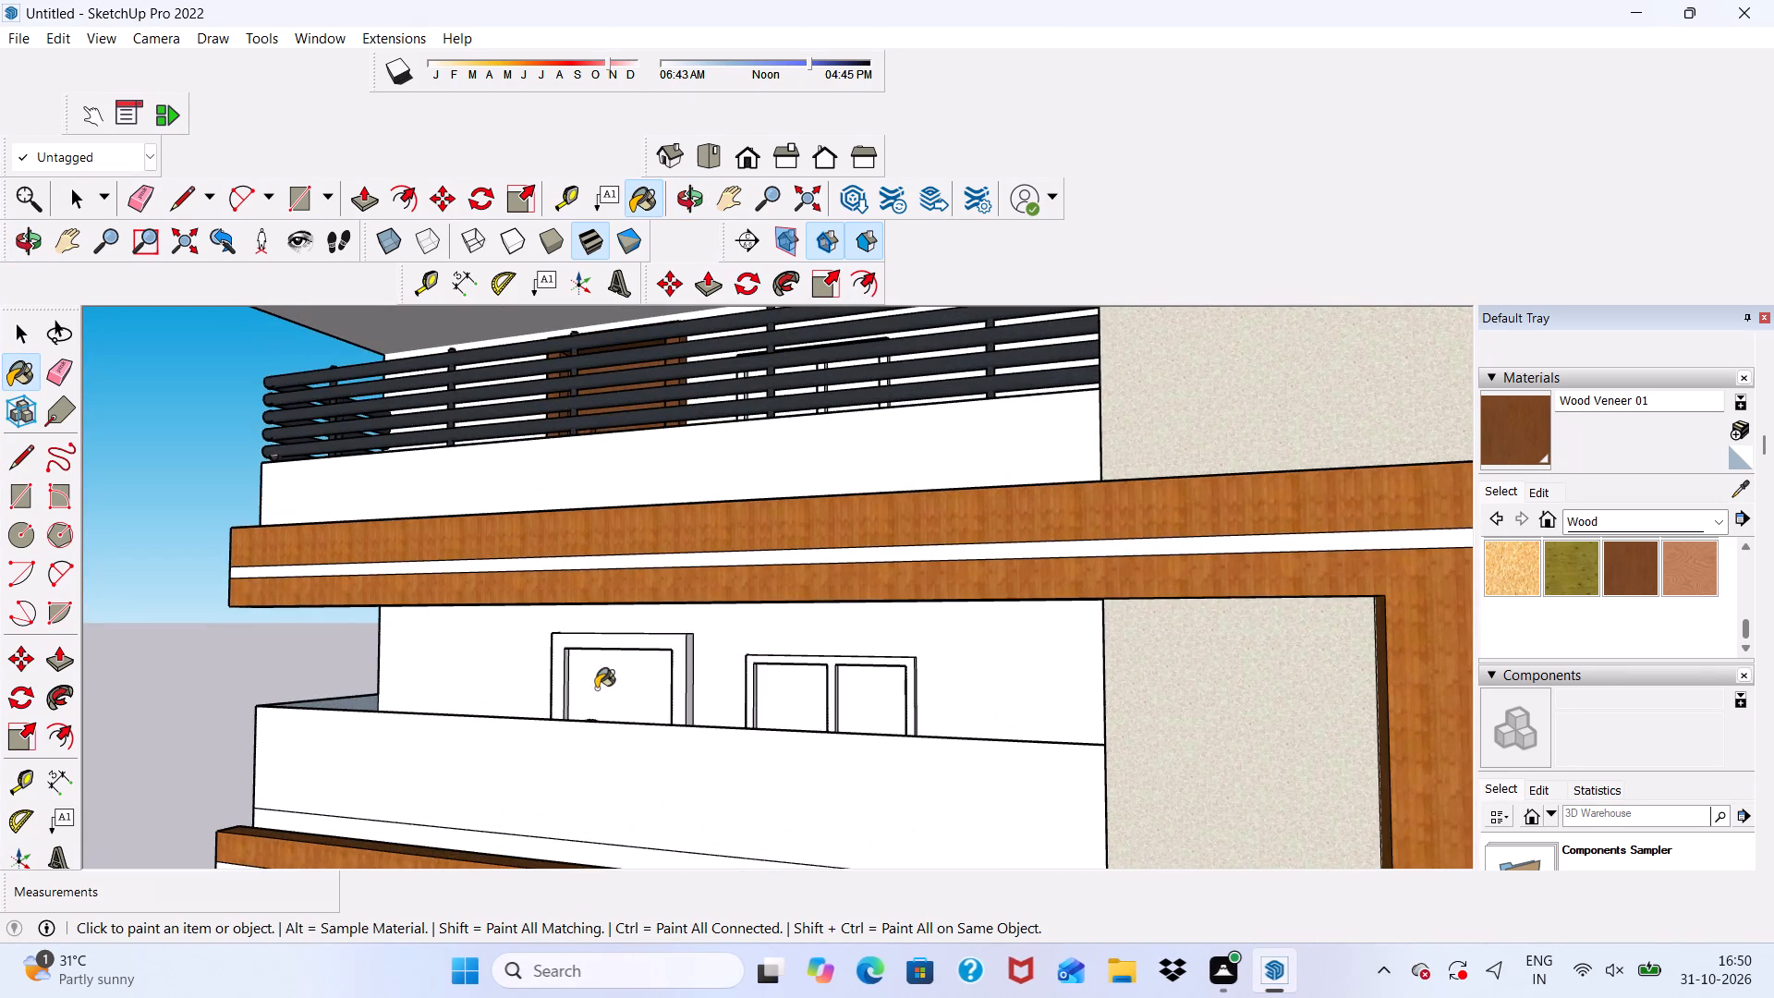
{"action": "left_click", "coordinate": [594, 701]}
{"action": "scroll", "coordinate": [587, 673], "scroll_direction": "up", "scroll_amount": 5}
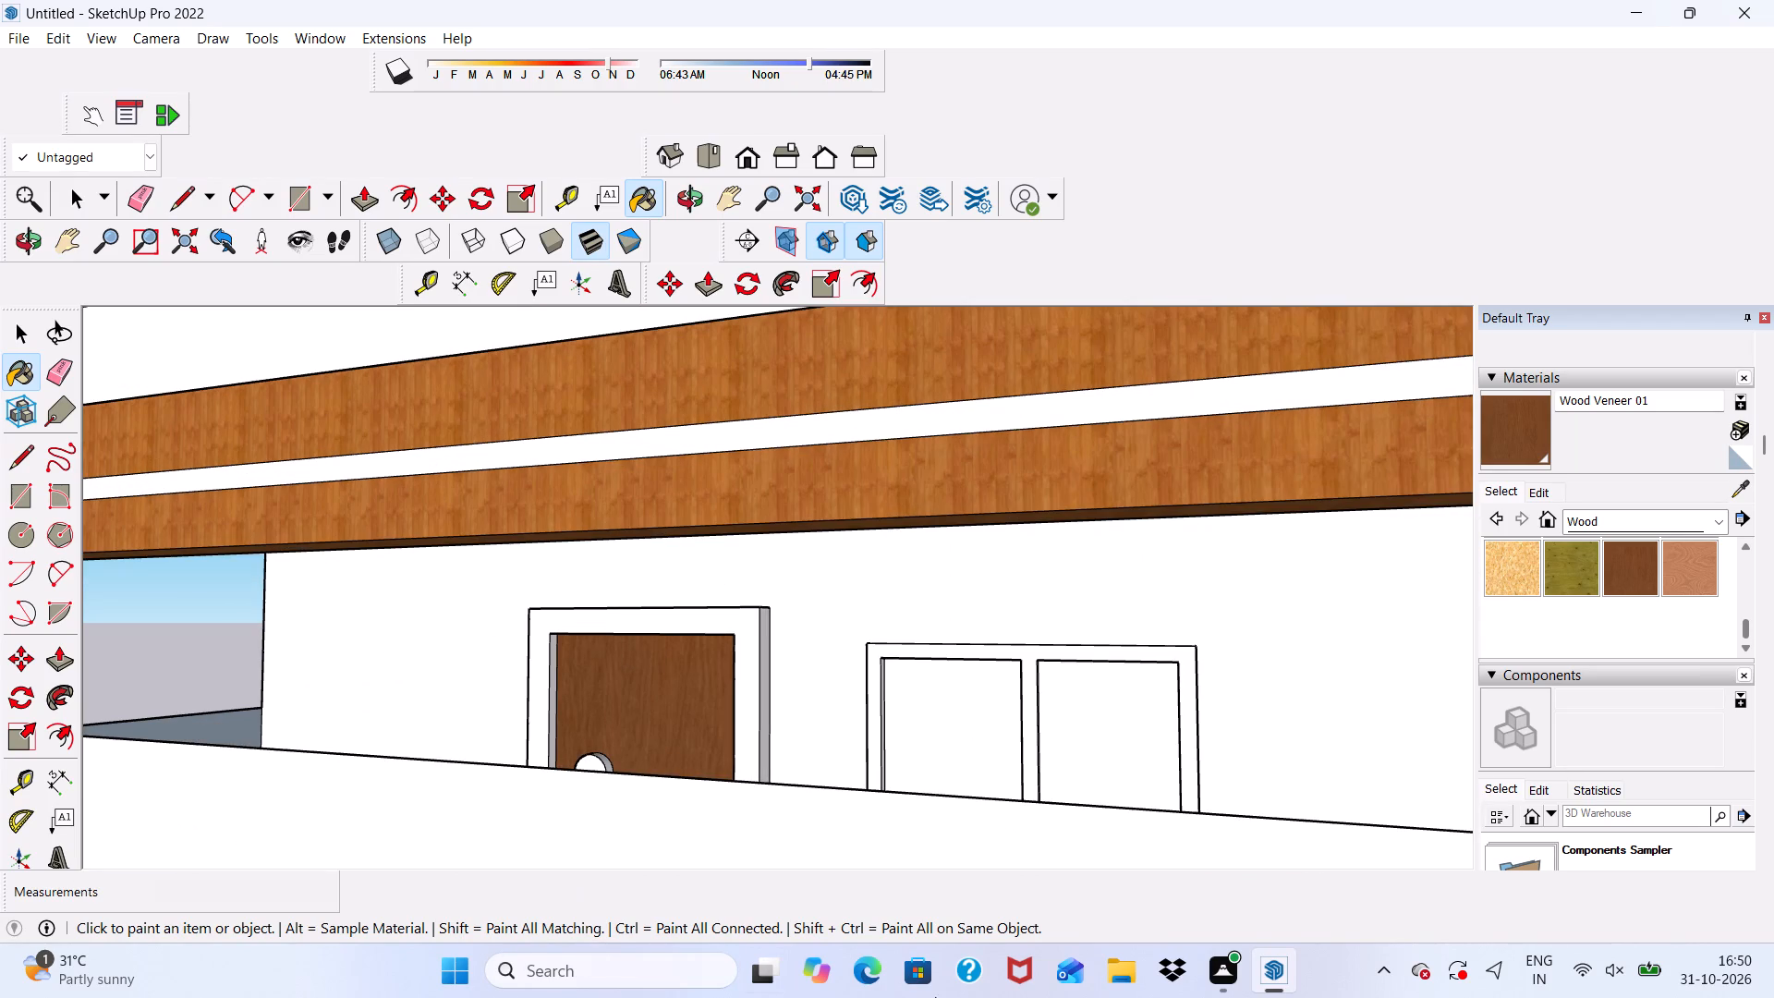
{"action": "scroll", "coordinate": [722, 608], "scroll_direction": "up", "scroll_amount": 5}
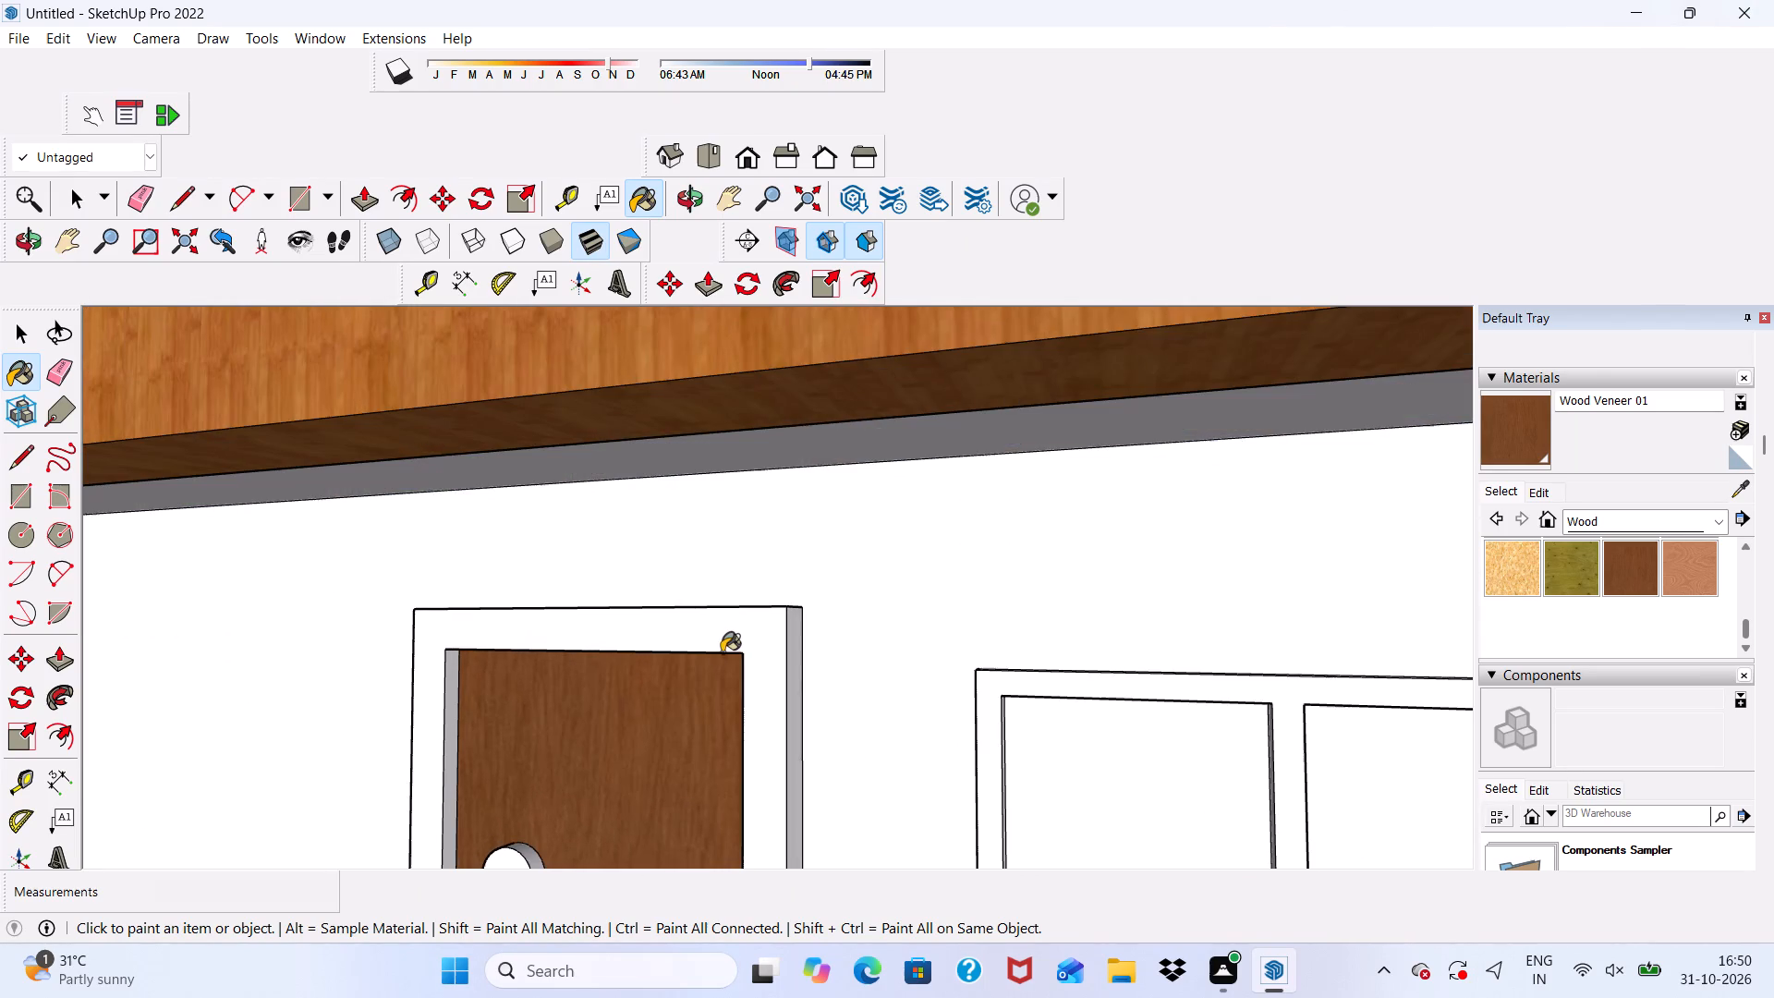
{"action": "left_click", "coordinate": [722, 652]}
{"action": "scroll", "coordinate": [728, 720], "scroll_direction": "up", "scroll_amount": 4}
{"action": "left_click", "coordinate": [344, 732]}
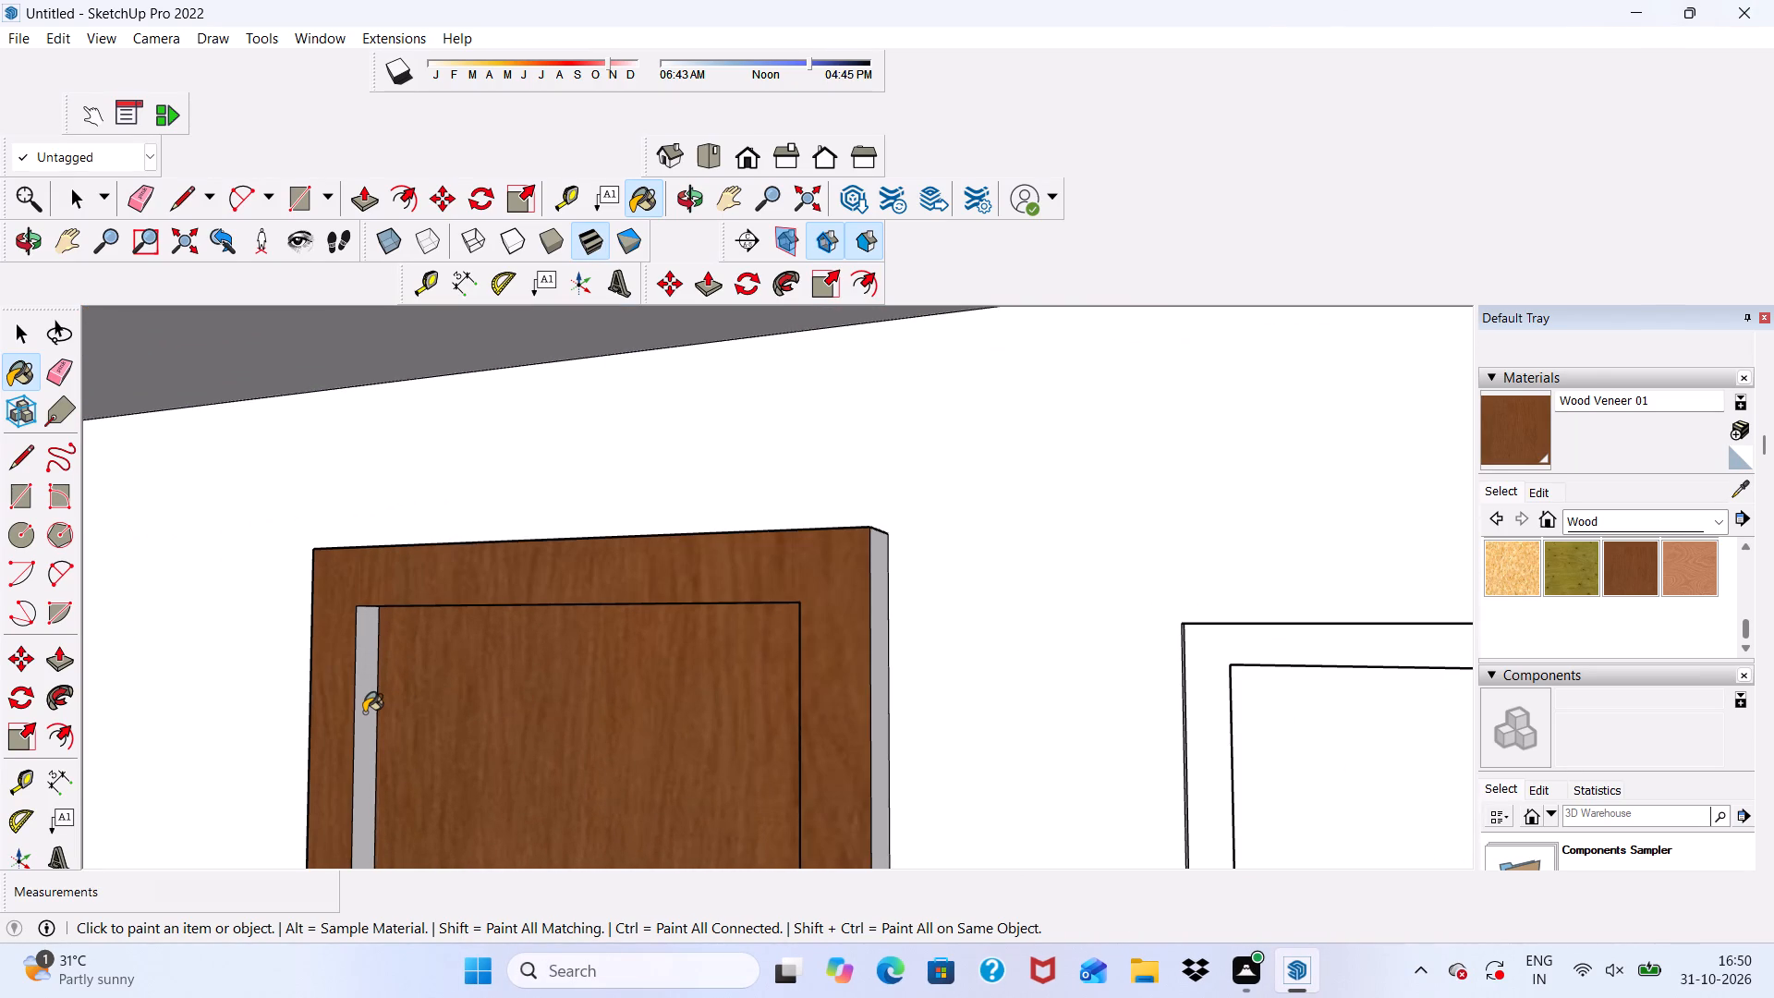
Paint the side and top reveal faces around the middle balcony door's recessed panel with Wood Veneer 01.
{"action": "left_click", "coordinate": [364, 712]}
{"action": "scroll", "coordinate": [423, 667], "scroll_direction": "down", "scroll_amount": 1}
{"action": "middle_click_drag", "start_coordinate": [423, 667], "coordinate": [479, 517]}
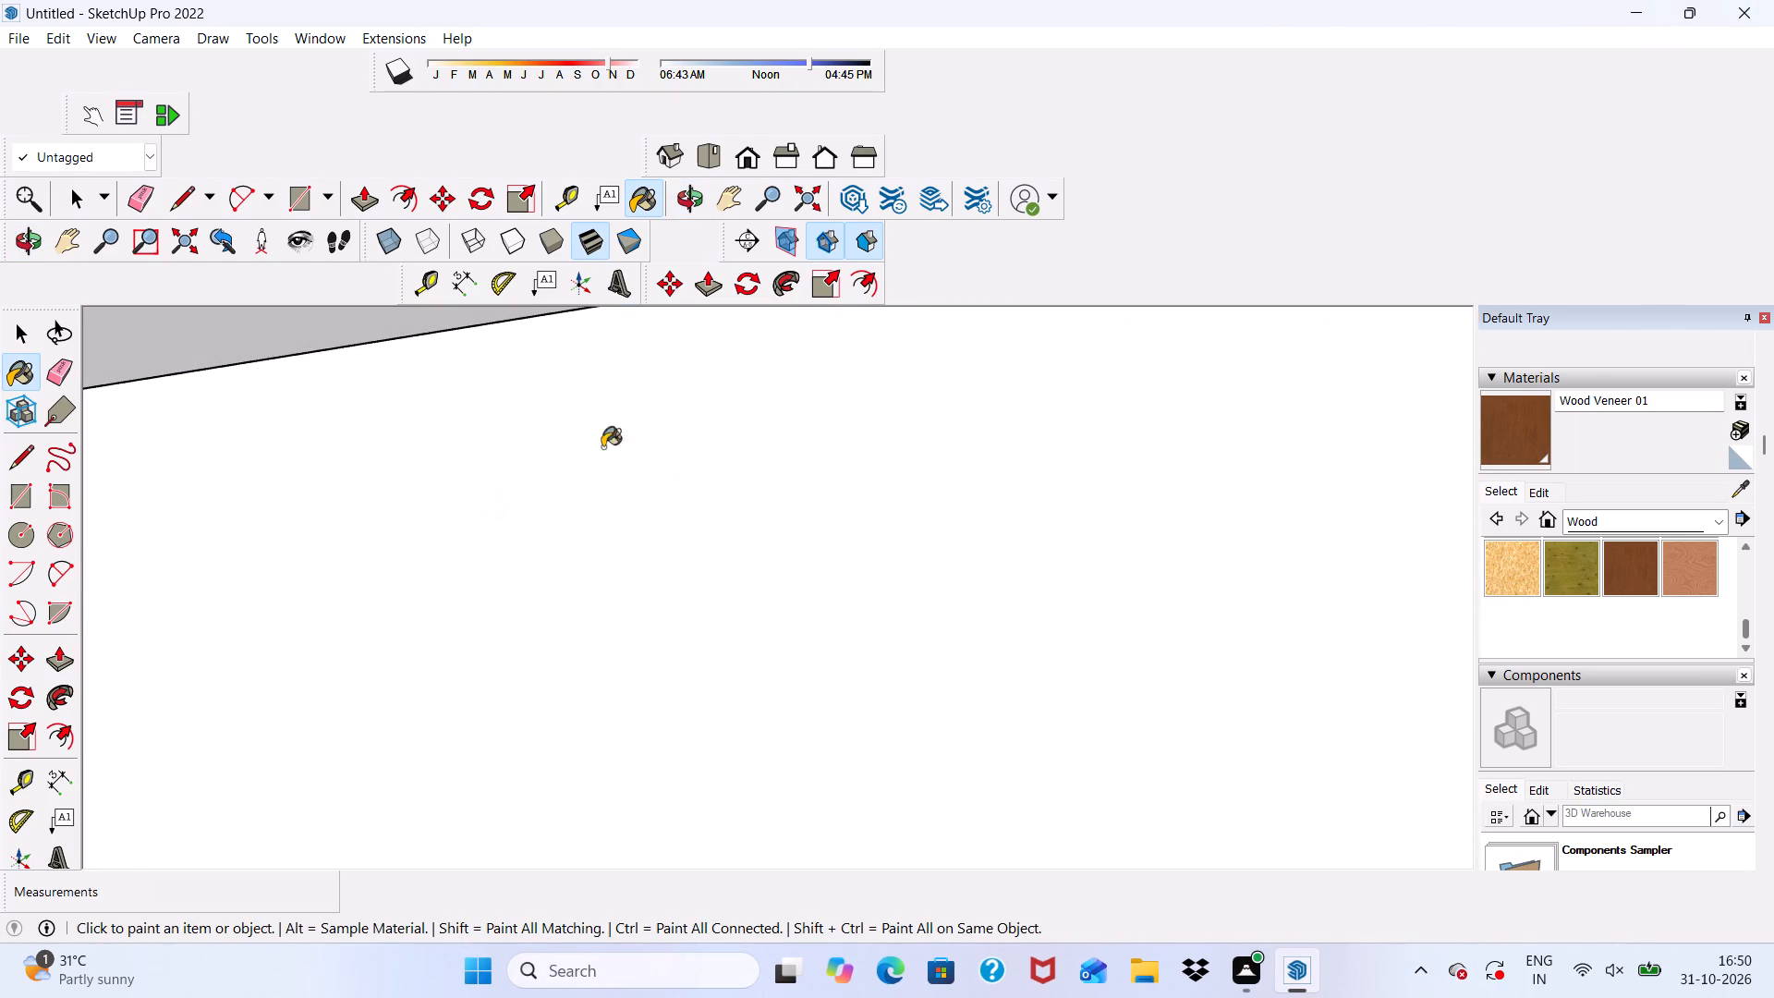
{"action": "left_click", "coordinate": [739, 165]}
{"action": "scroll", "coordinate": [713, 501], "scroll_direction": "down", "scroll_amount": 16}
{"action": "scroll", "coordinate": [743, 384], "scroll_direction": "up", "scroll_amount": 1}
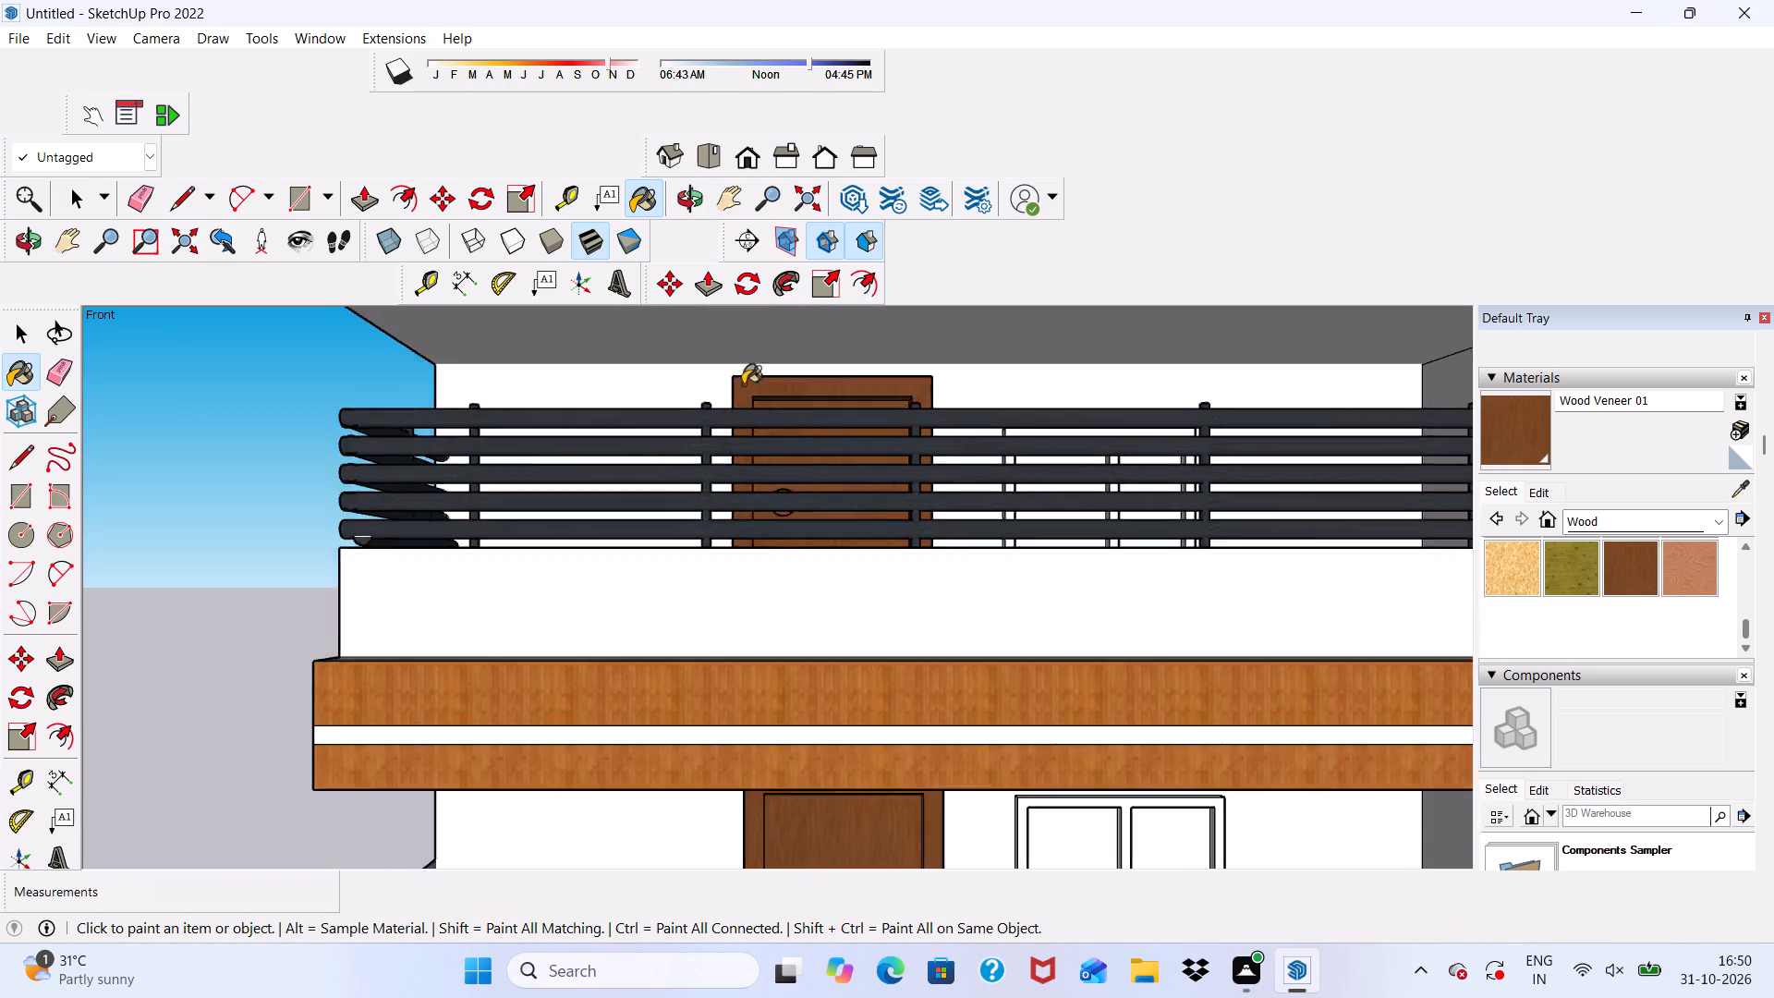
{"action": "scroll", "coordinate": [743, 416], "scroll_direction": "down", "scroll_amount": 10}
{"action": "scroll", "coordinate": [770, 666], "scroll_direction": "up", "scroll_amount": 12}
{"action": "middle_click_drag", "start_coordinate": [794, 698], "coordinate": [657, 624]}
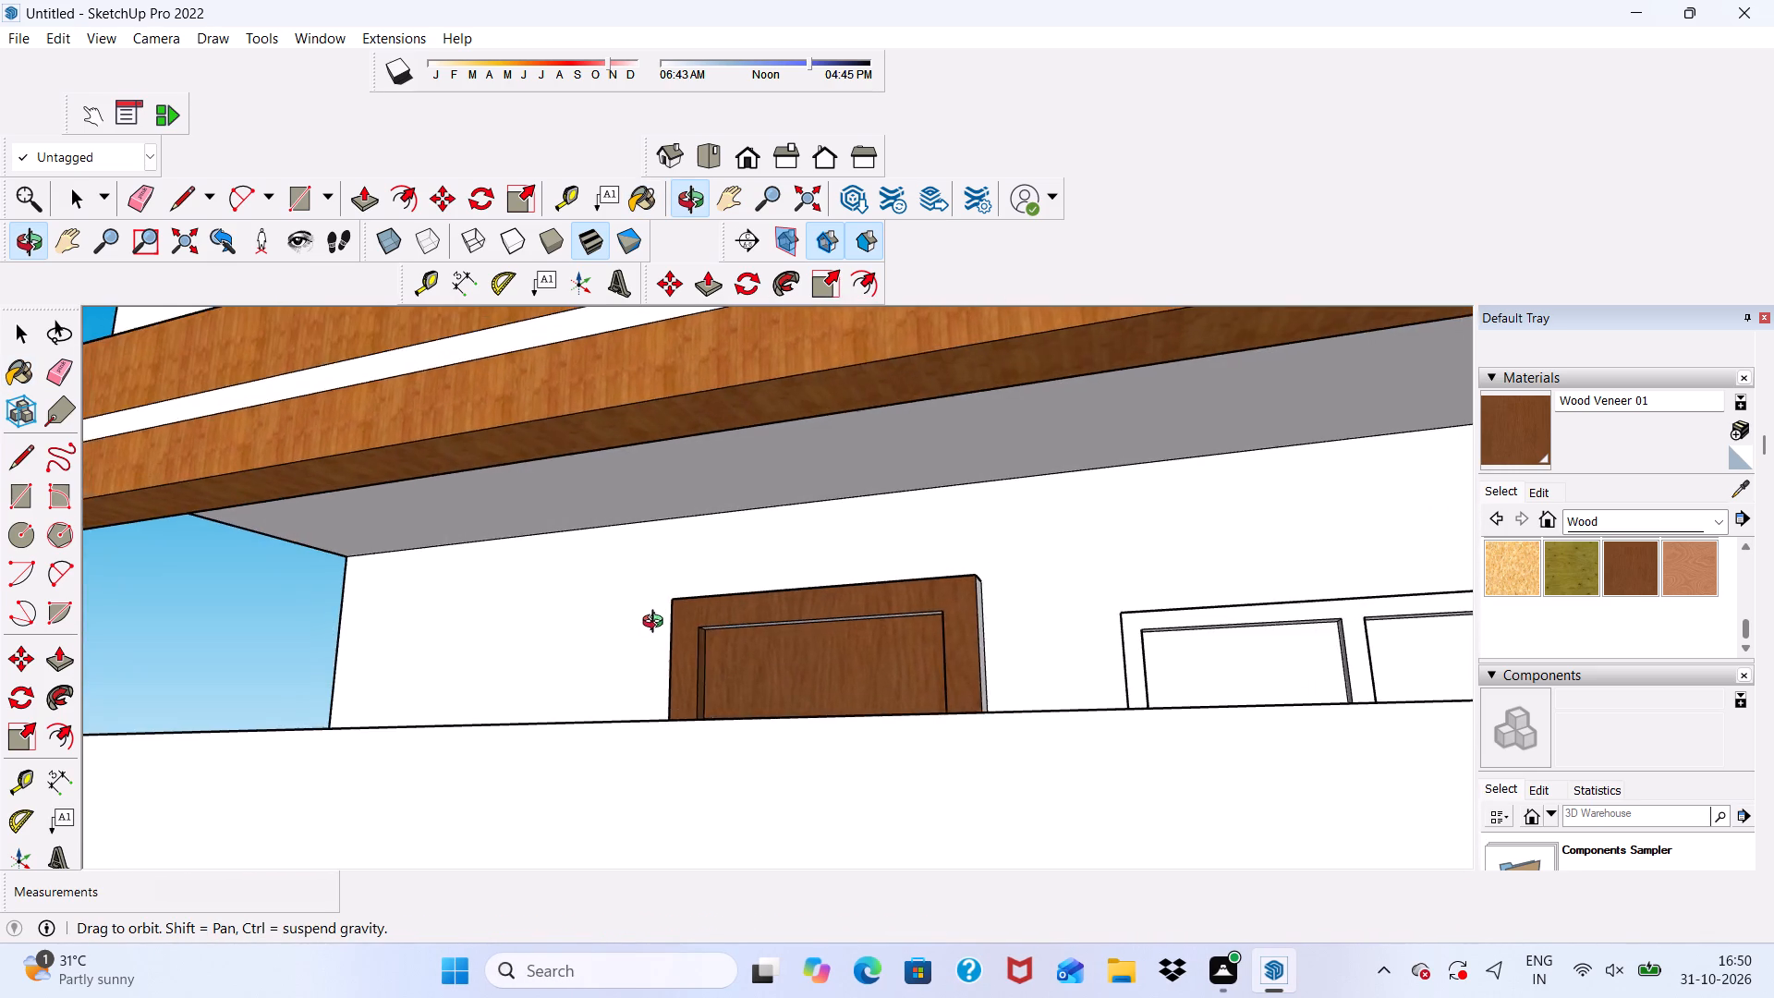
{"action": "middle_click_drag", "start_coordinate": [657, 624], "coordinate": [656, 644]}
{"action": "scroll", "coordinate": [951, 718], "scroll_direction": "up", "scroll_amount": 17}
{"action": "left_click", "coordinate": [861, 478]}
{"action": "scroll", "coordinate": [870, 521], "scroll_direction": "down", "scroll_amount": 1}
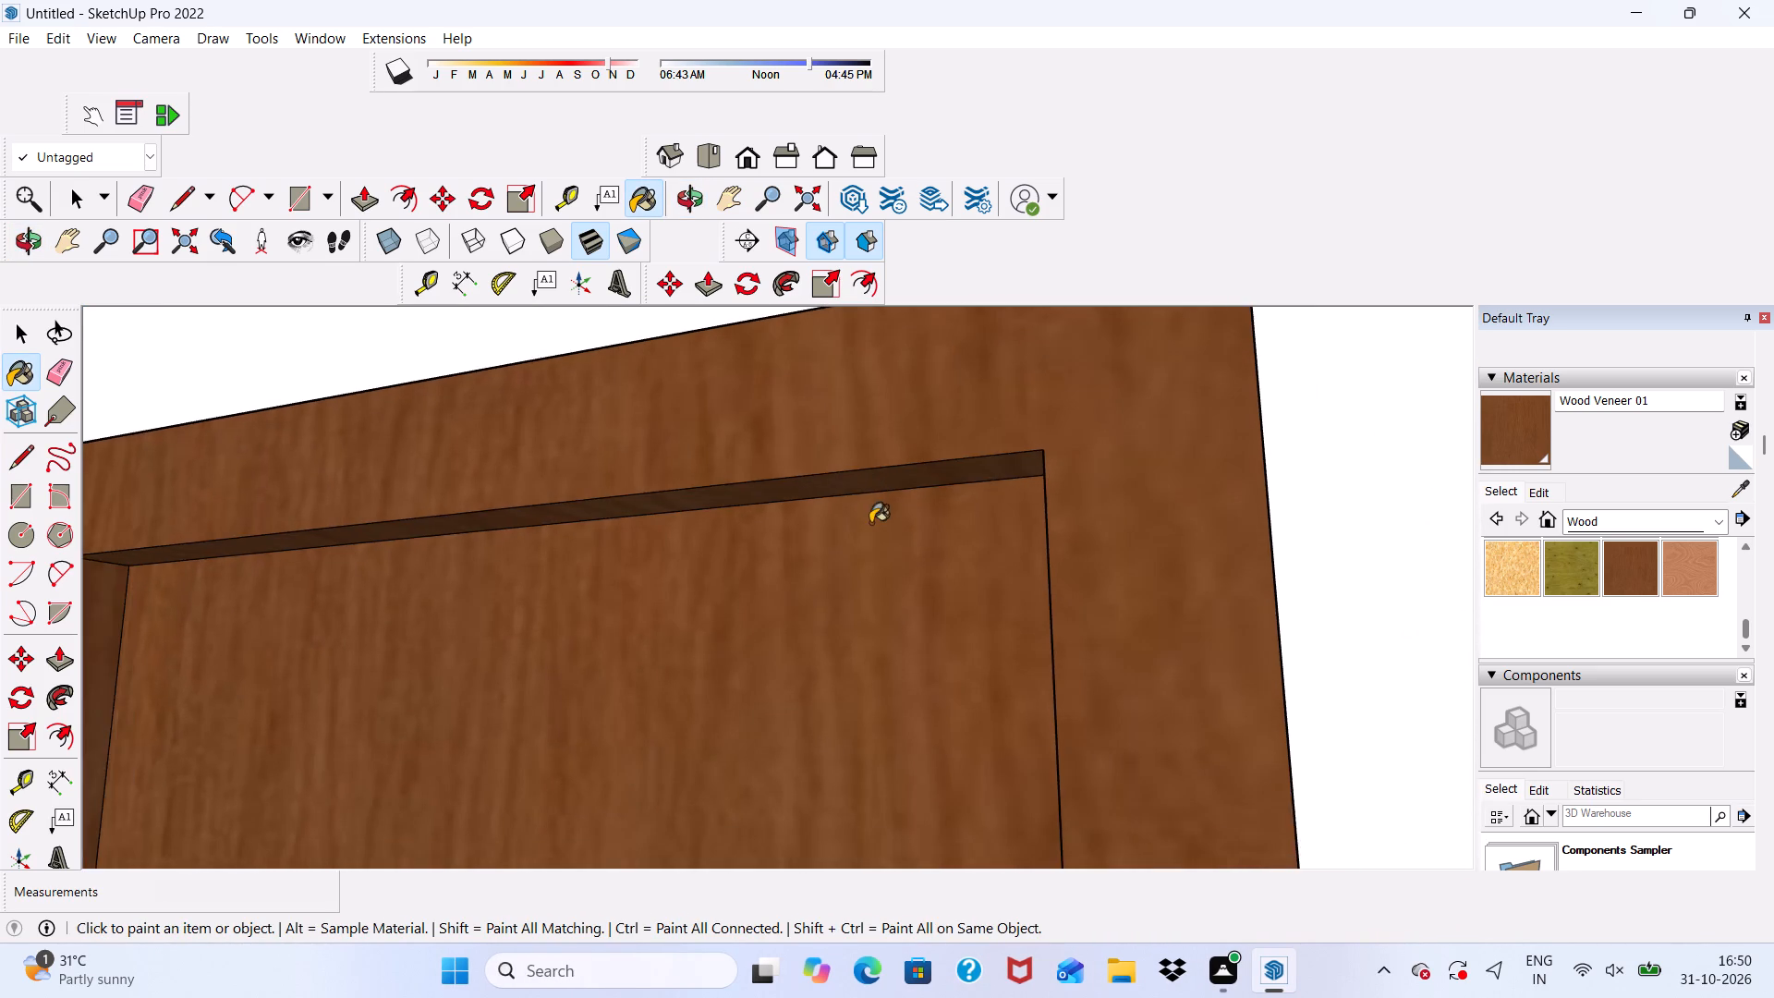
{"action": "middle_click_drag", "start_coordinate": [870, 523], "coordinate": [1040, 602]}
{"action": "left_click", "coordinate": [1142, 738]}
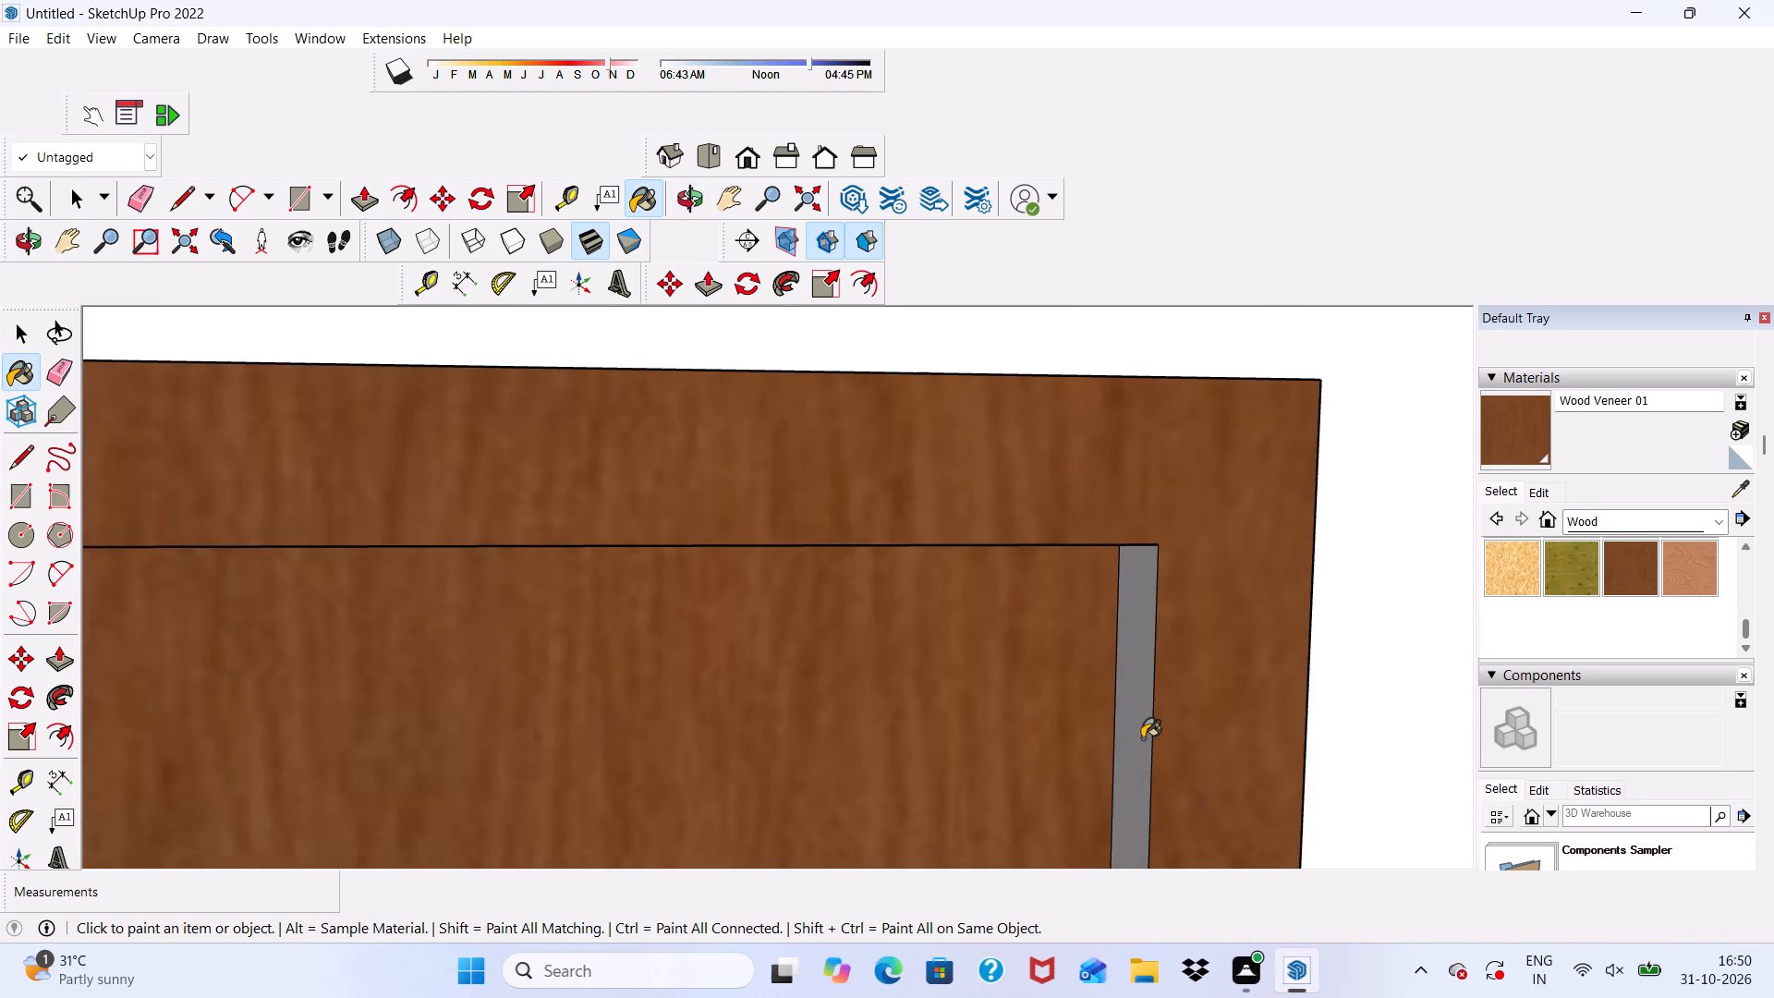
Paint both outer side faces and the top face of the middle balcony door's frame with Wood Veneer 01.
{"action": "scroll", "coordinate": [972, 581], "scroll_direction": "down", "scroll_amount": 7}
{"action": "middle_click_drag", "start_coordinate": [1044, 636], "coordinate": [699, 675]}
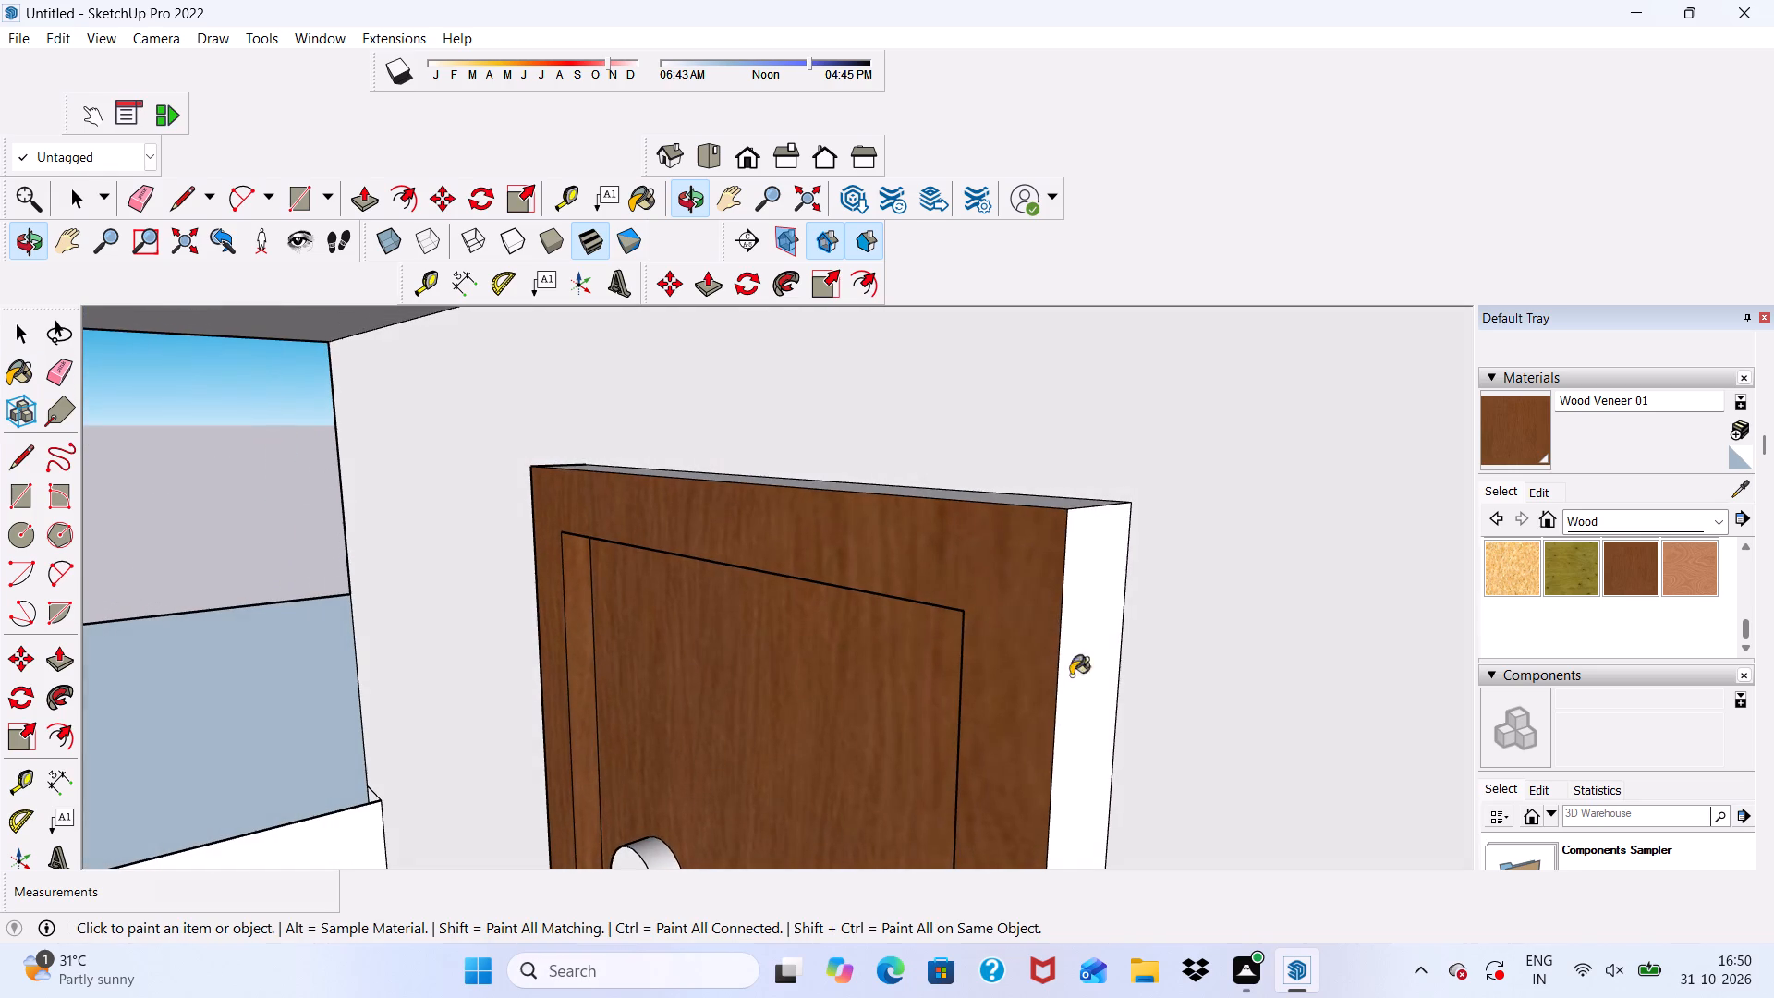
{"action": "left_click", "coordinate": [1100, 667]}
{"action": "left_click", "coordinate": [1060, 511]}
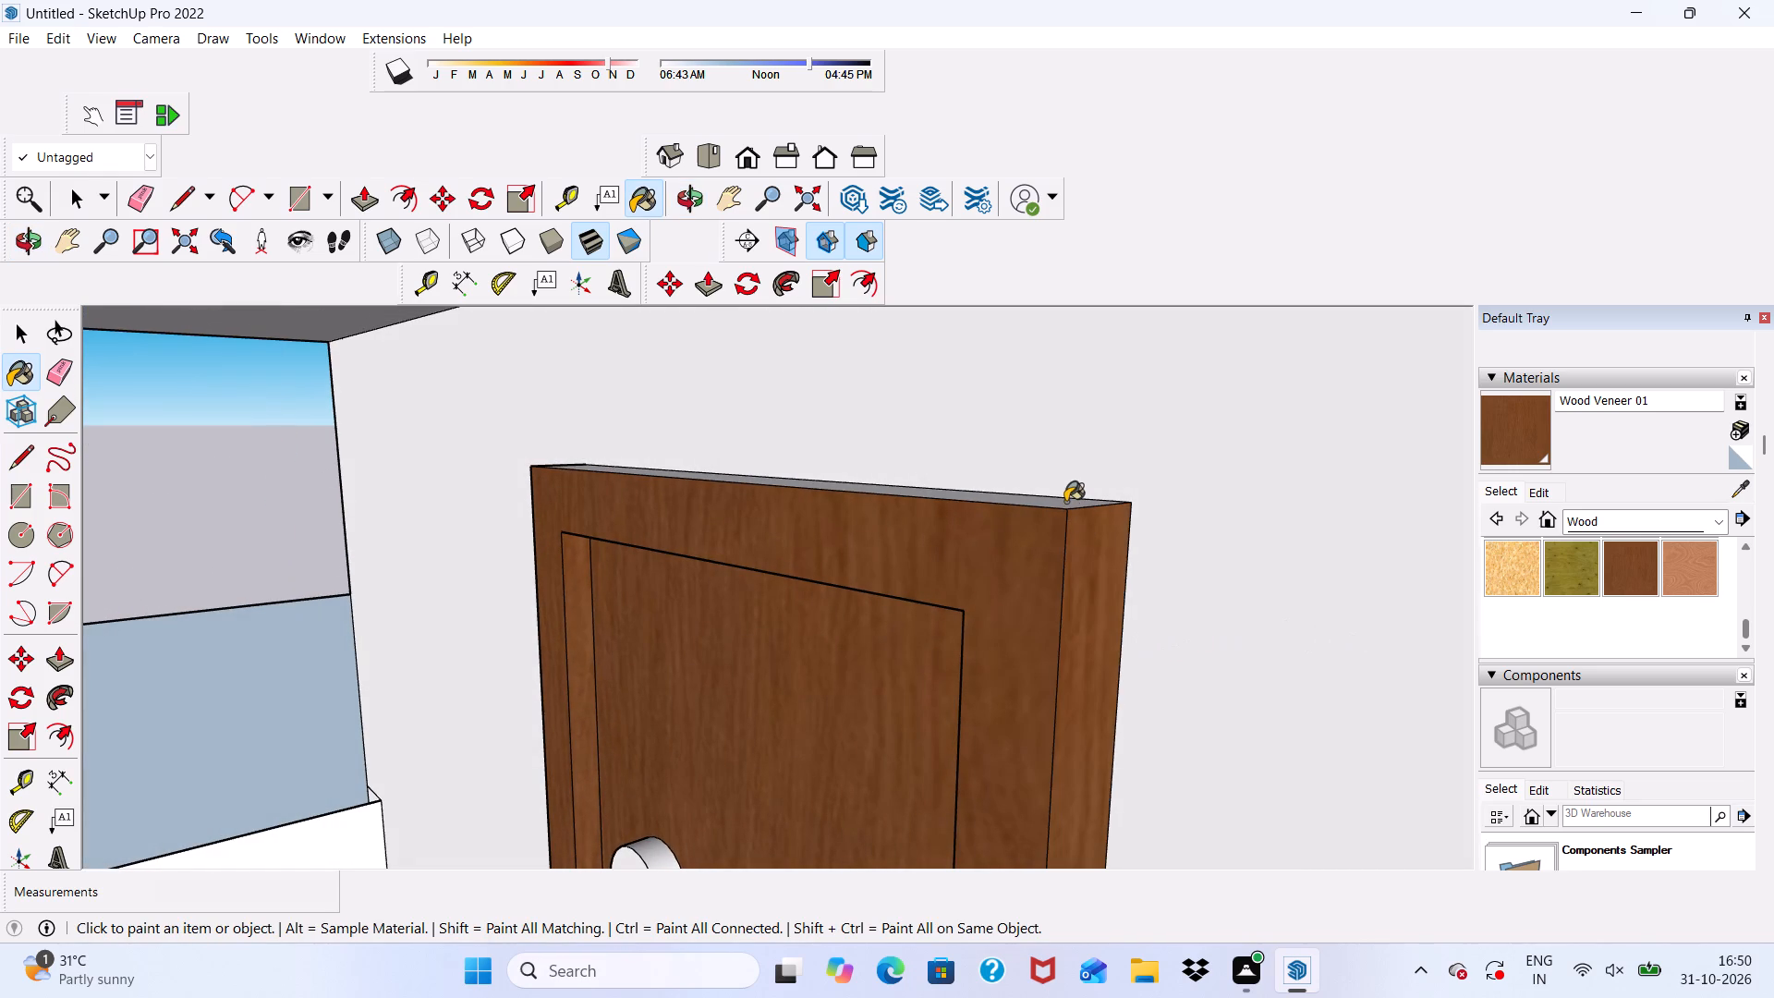
{"action": "left_click", "coordinate": [1066, 505]}
{"action": "scroll", "coordinate": [1064, 506], "scroll_direction": "down", "scroll_amount": 5}
{"action": "middle_click_drag", "start_coordinate": [874, 600], "coordinate": [1387, 605]}
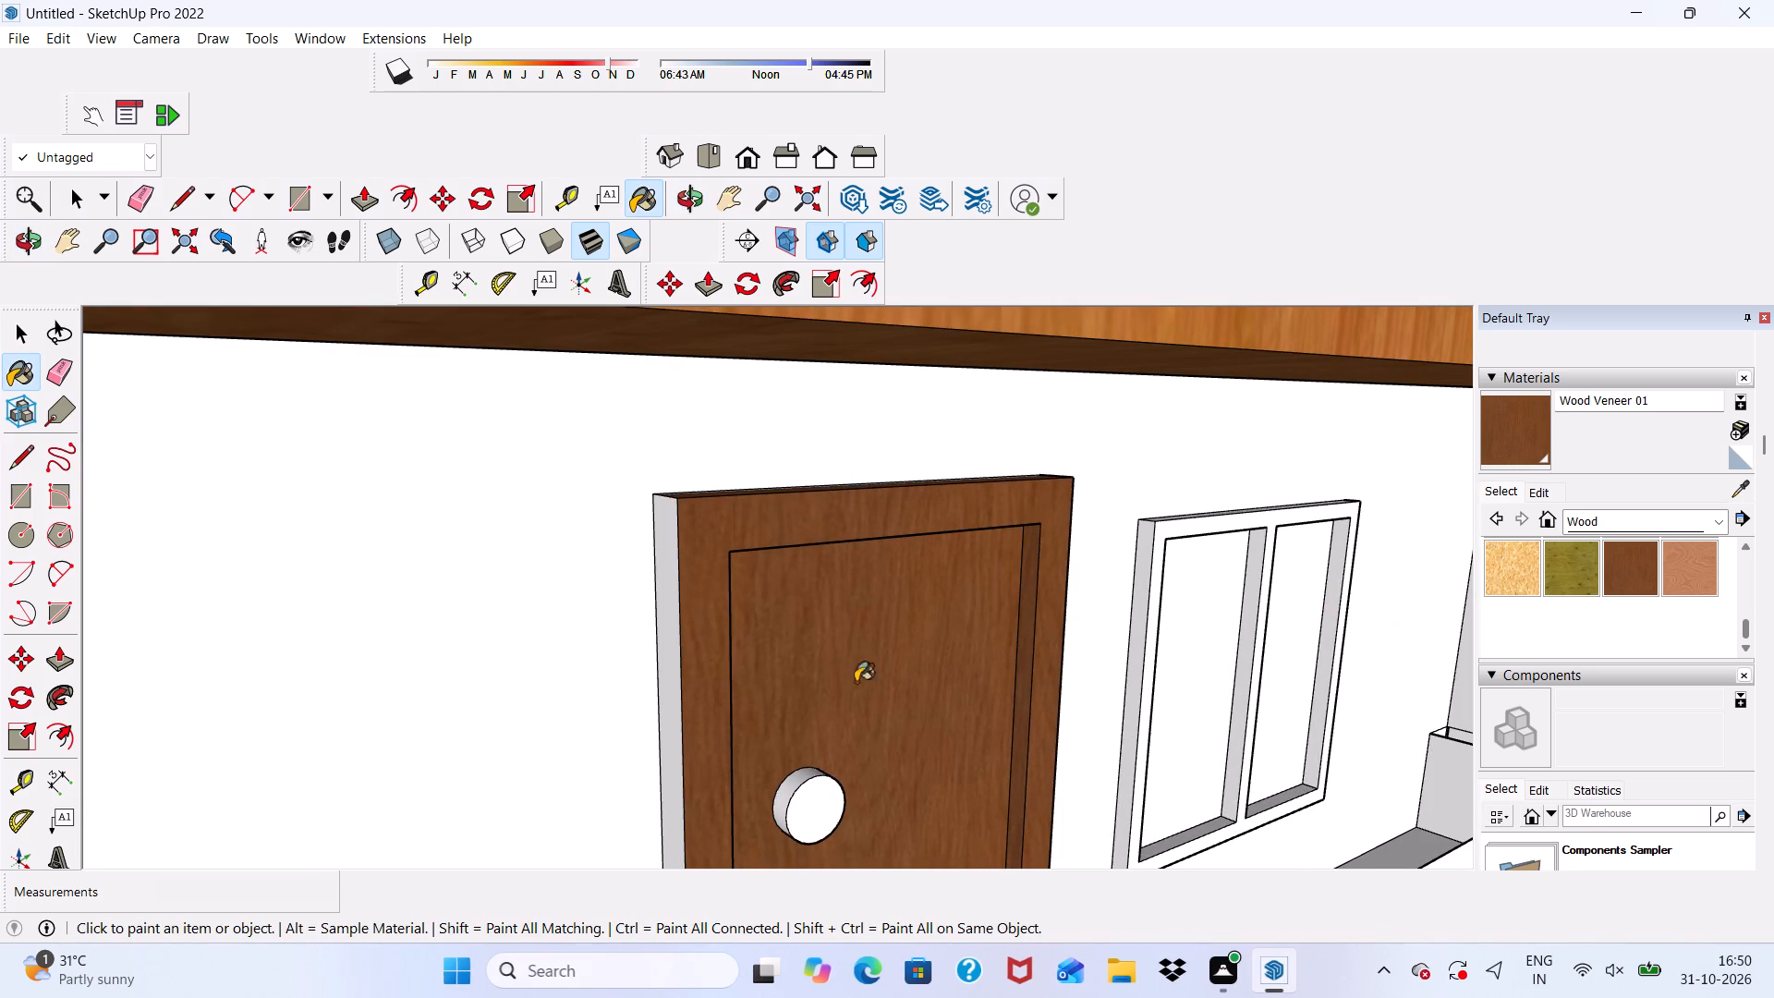
{"action": "left_click", "coordinate": [671, 691]}
Paint the front and rim of the middle balcony door's round knob with Wood Veneer 01.
{"action": "scroll", "coordinate": [907, 796], "scroll_direction": "up", "scroll_amount": 5}
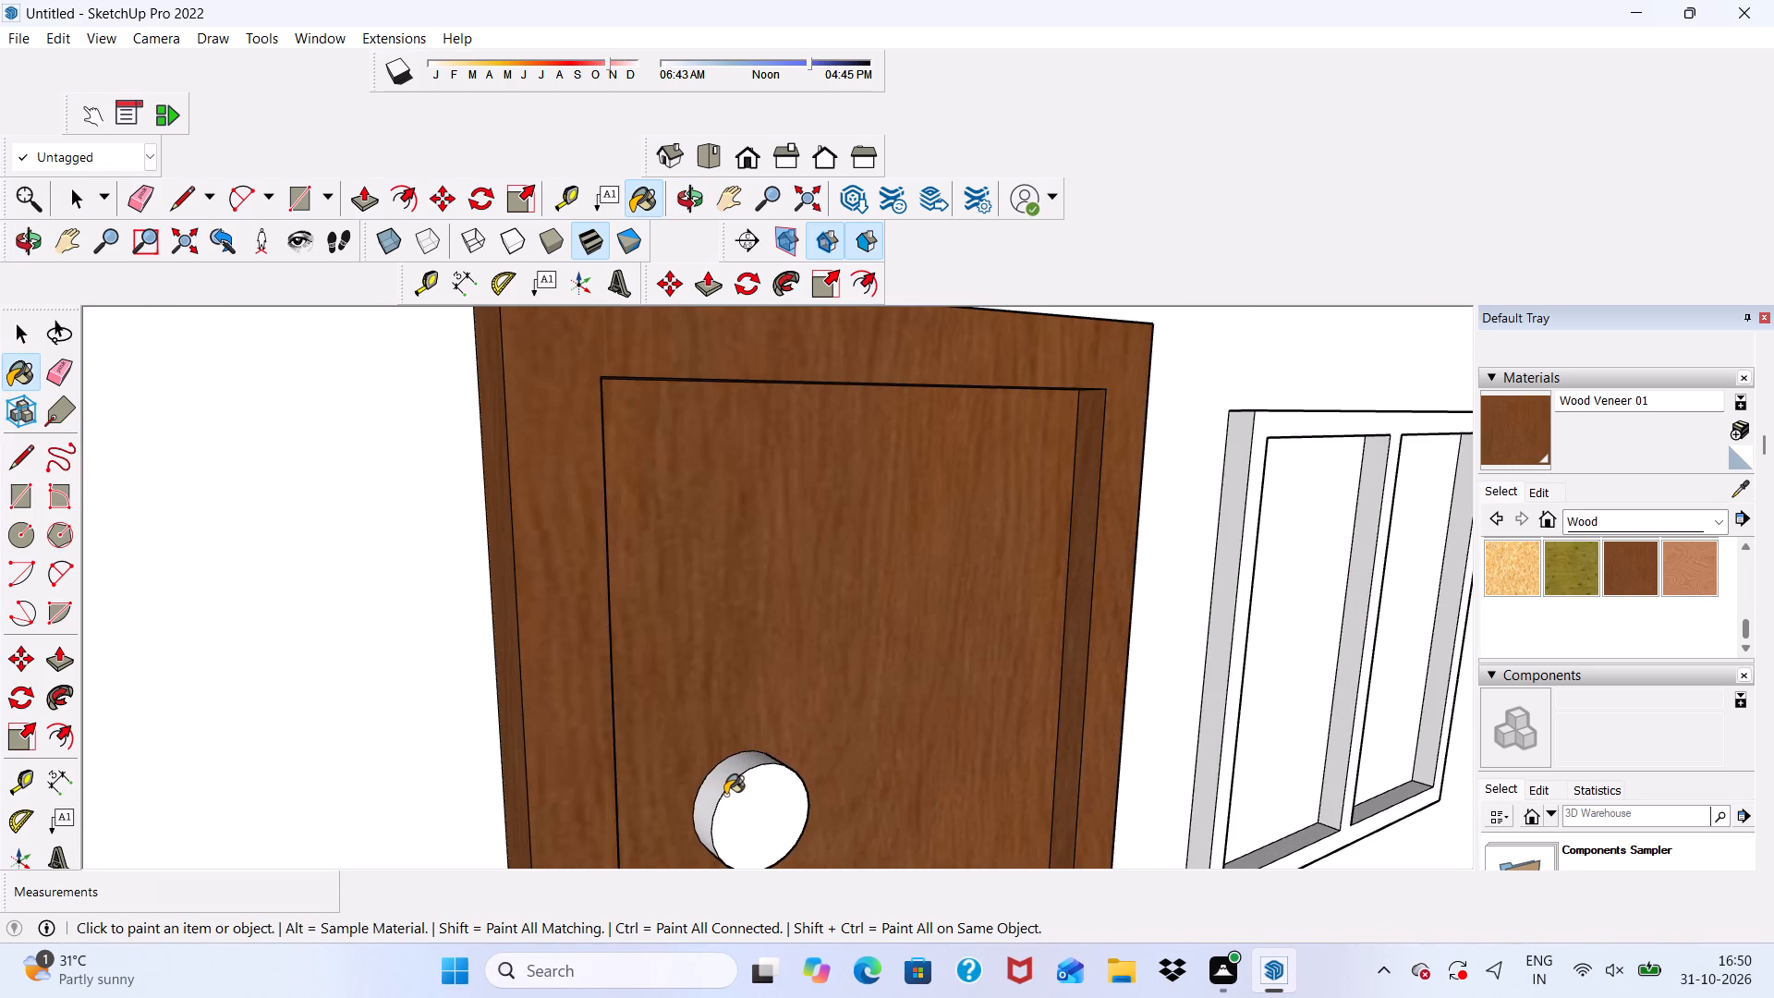
{"action": "left_click", "coordinate": [725, 795]}
{"action": "left_click", "coordinate": [713, 771]}
Paint the panel and front frame of the lowest balcony's door with Wood Veneer 01.
{"action": "scroll", "coordinate": [654, 688], "scroll_direction": "down", "scroll_amount": 5}
{"action": "scroll", "coordinate": [667, 595], "scroll_direction": "down", "scroll_amount": 11}
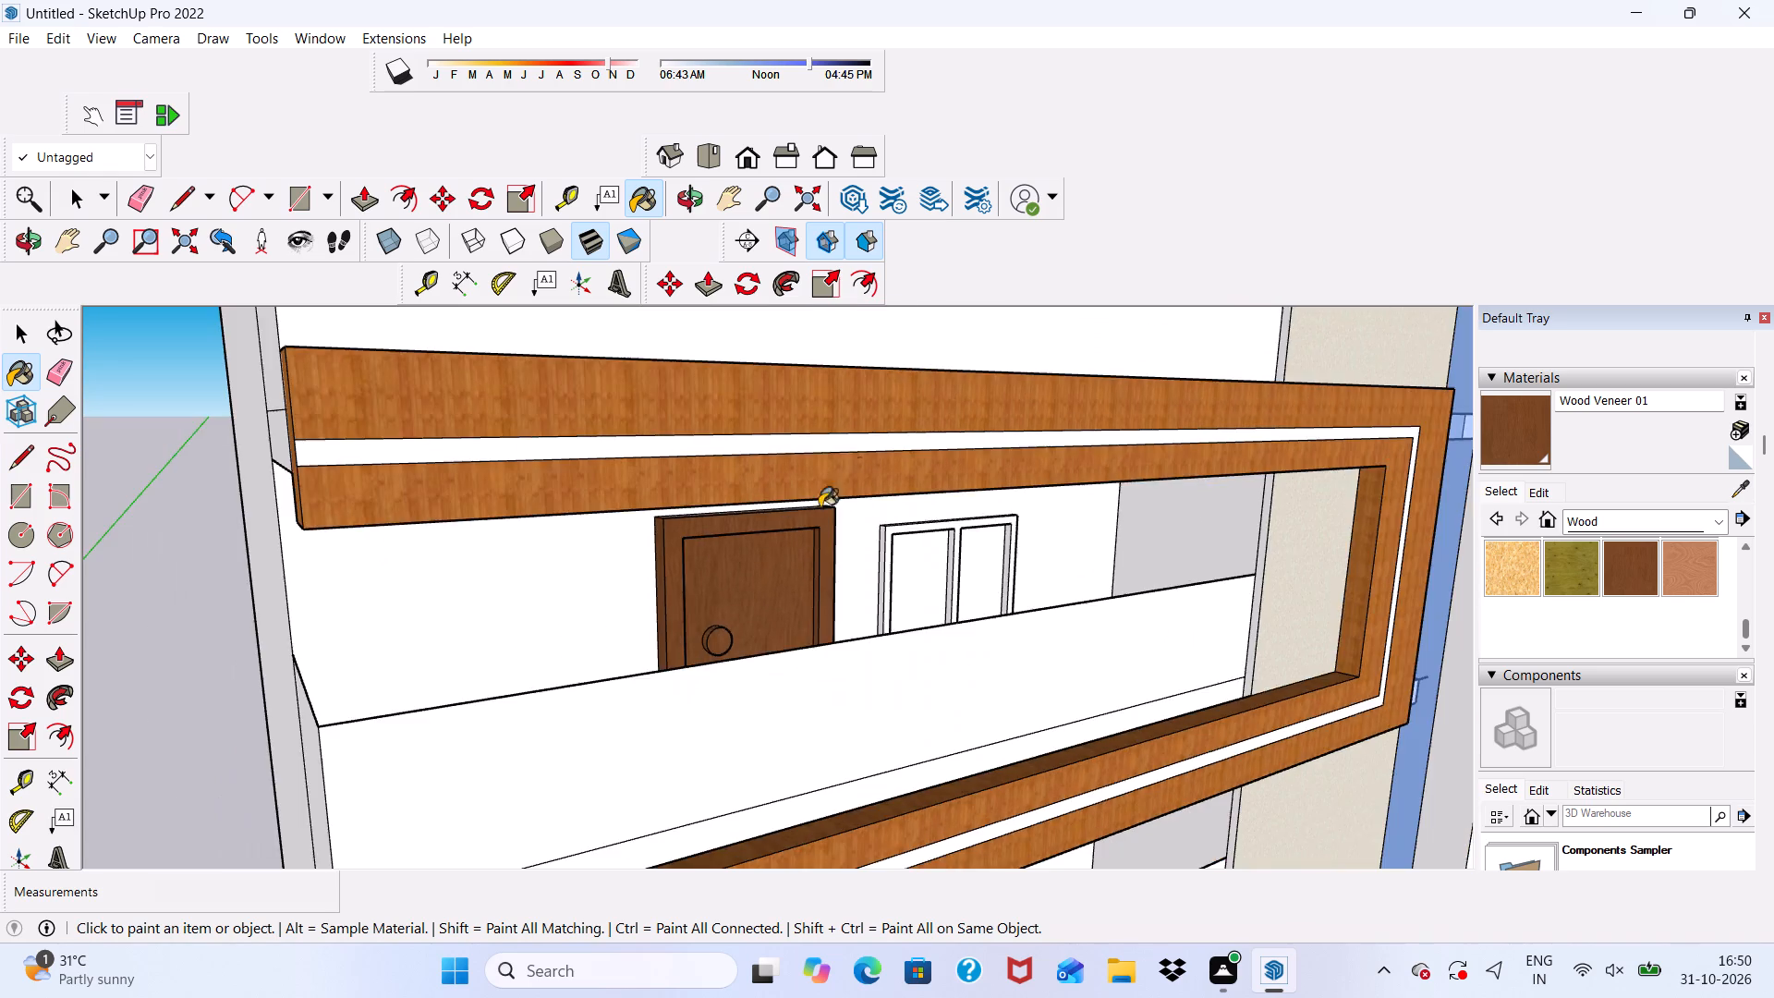
{"action": "scroll", "coordinate": [799, 469], "scroll_direction": "down", "scroll_amount": 6}
{"action": "scroll", "coordinate": [880, 530], "scroll_direction": "down", "scroll_amount": 5}
{"action": "scroll", "coordinate": [936, 439], "scroll_direction": "down", "scroll_amount": 3}
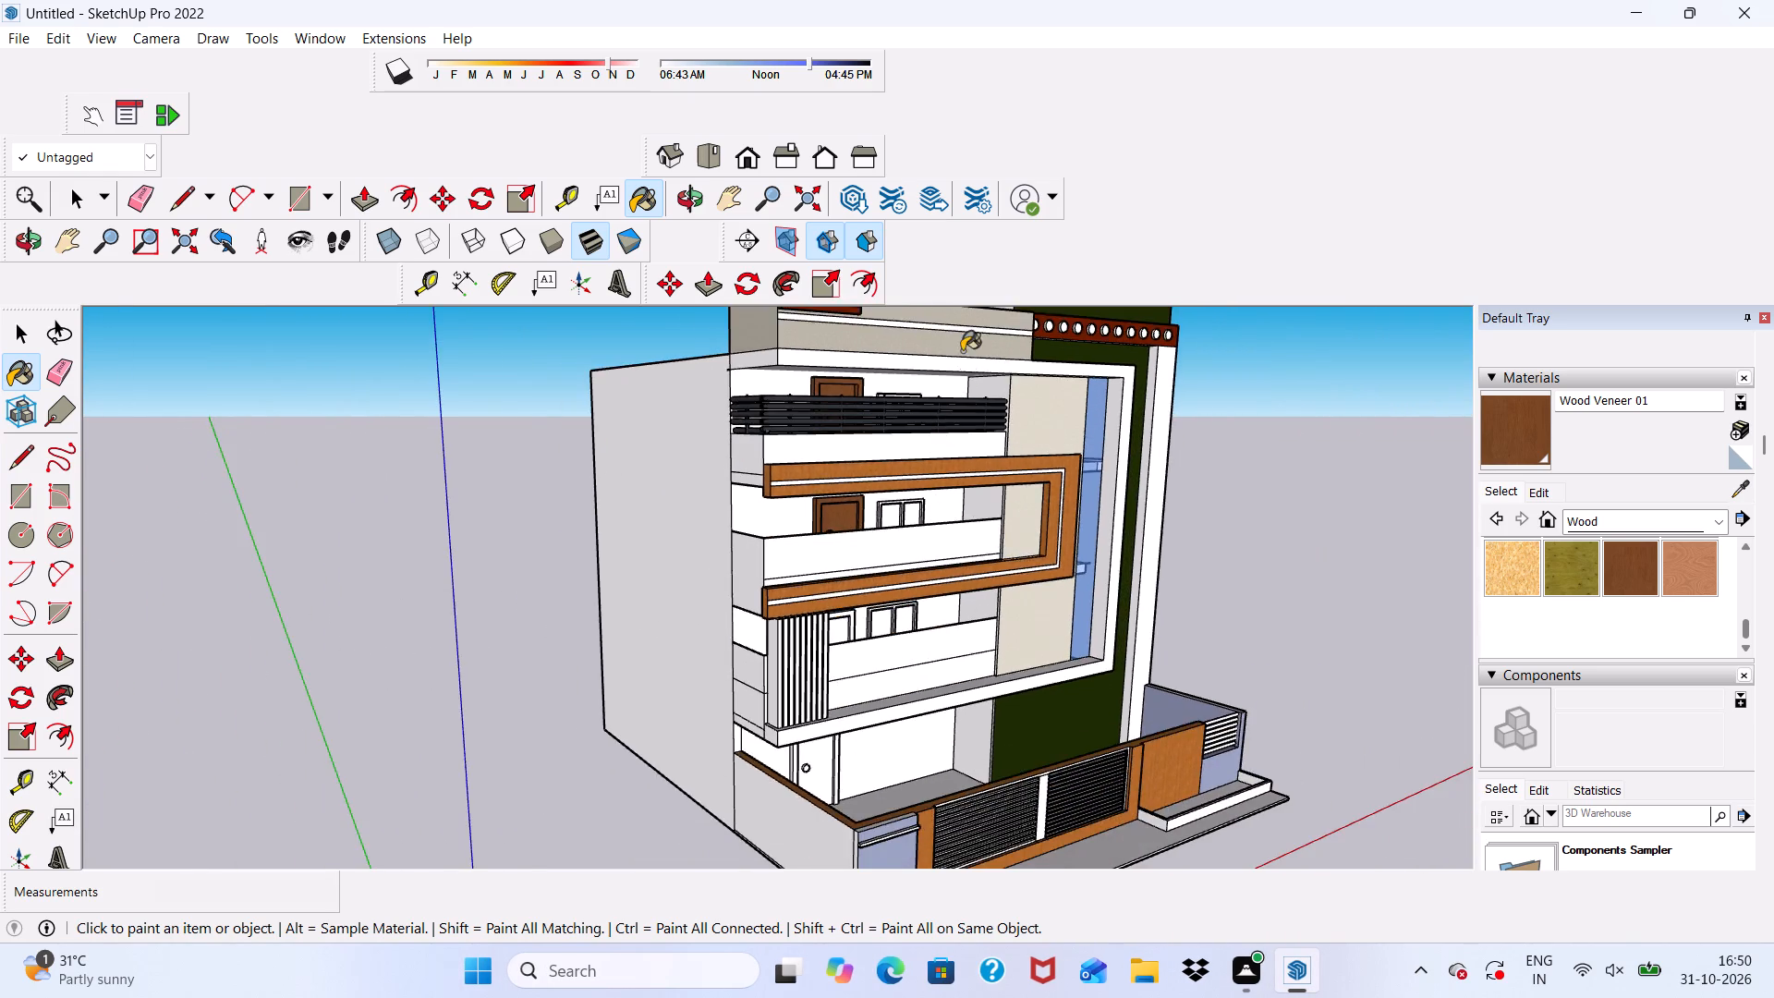
{"action": "scroll", "coordinate": [962, 351], "scroll_direction": "down", "scroll_amount": 5}
{"action": "scroll", "coordinate": [951, 477], "scroll_direction": "up", "scroll_amount": 11}
{"action": "middle_click_drag", "start_coordinate": [930, 559], "coordinate": [706, 542]}
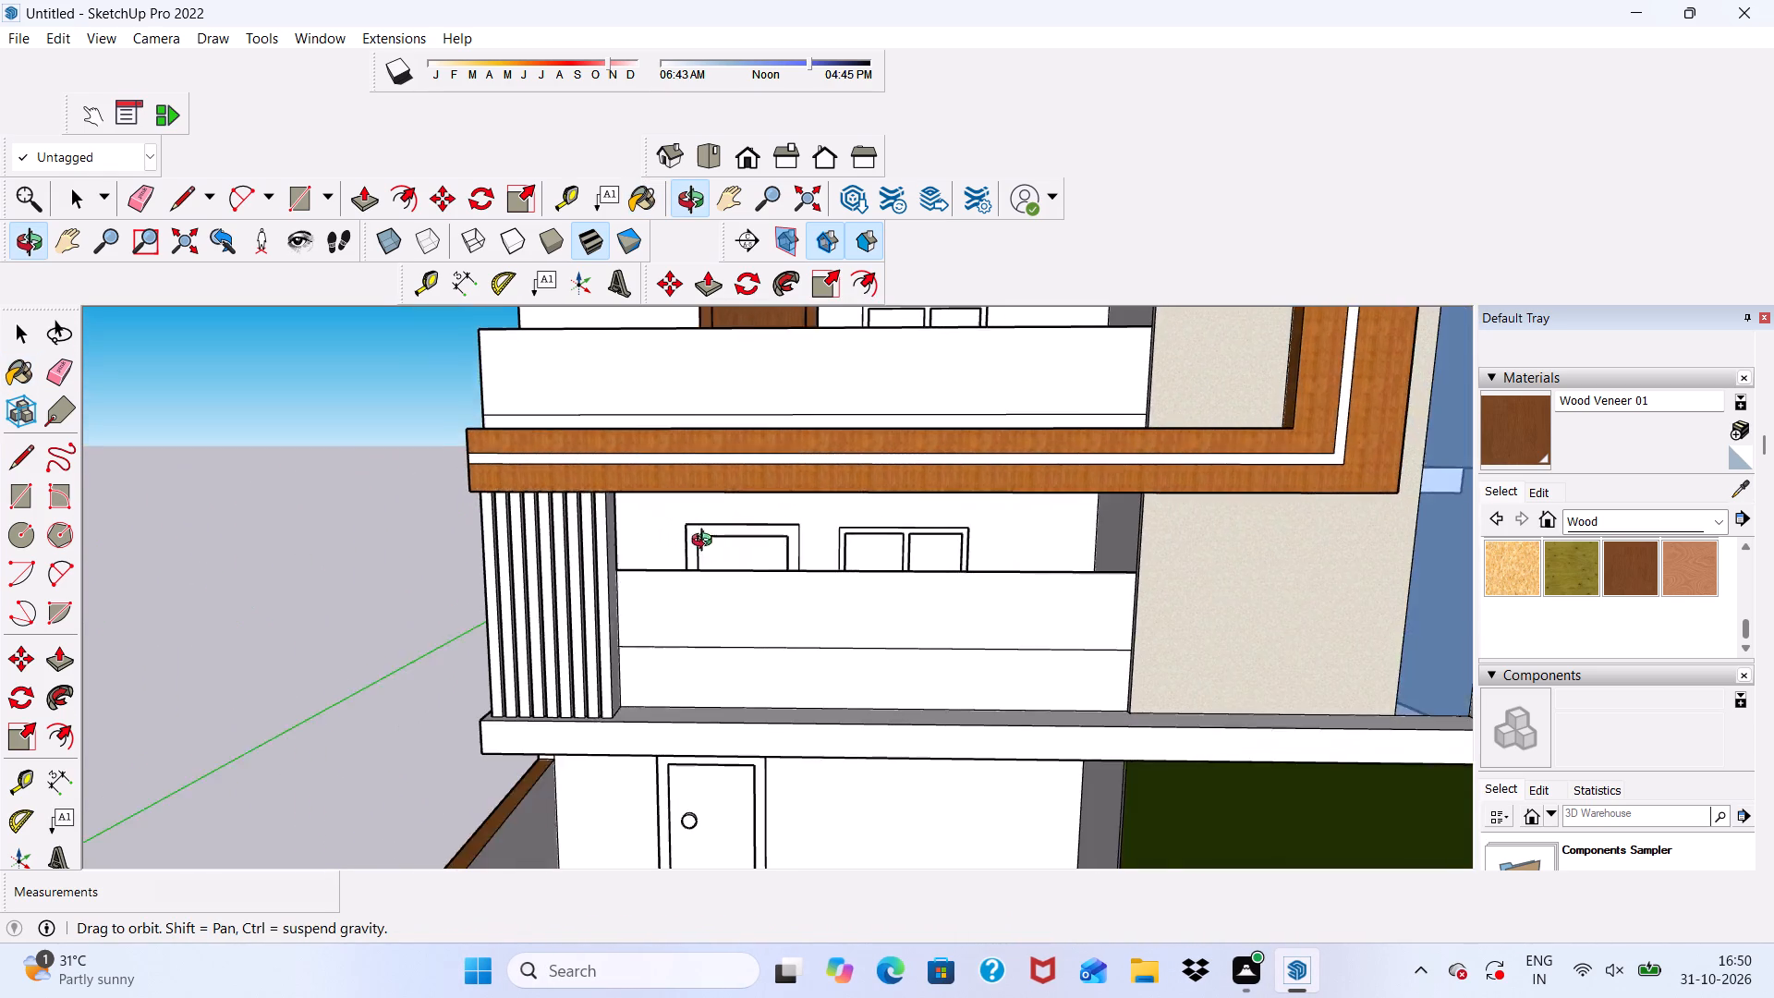
{"action": "middle_click_drag", "start_coordinate": [706, 542], "coordinate": [702, 542]}
{"action": "scroll", "coordinate": [725, 528], "scroll_direction": "up", "scroll_amount": 11}
{"action": "left_click", "coordinate": [751, 580]}
{"action": "scroll", "coordinate": [769, 486], "scroll_direction": "up", "scroll_amount": 4}
{"action": "left_click", "coordinate": [769, 486]}
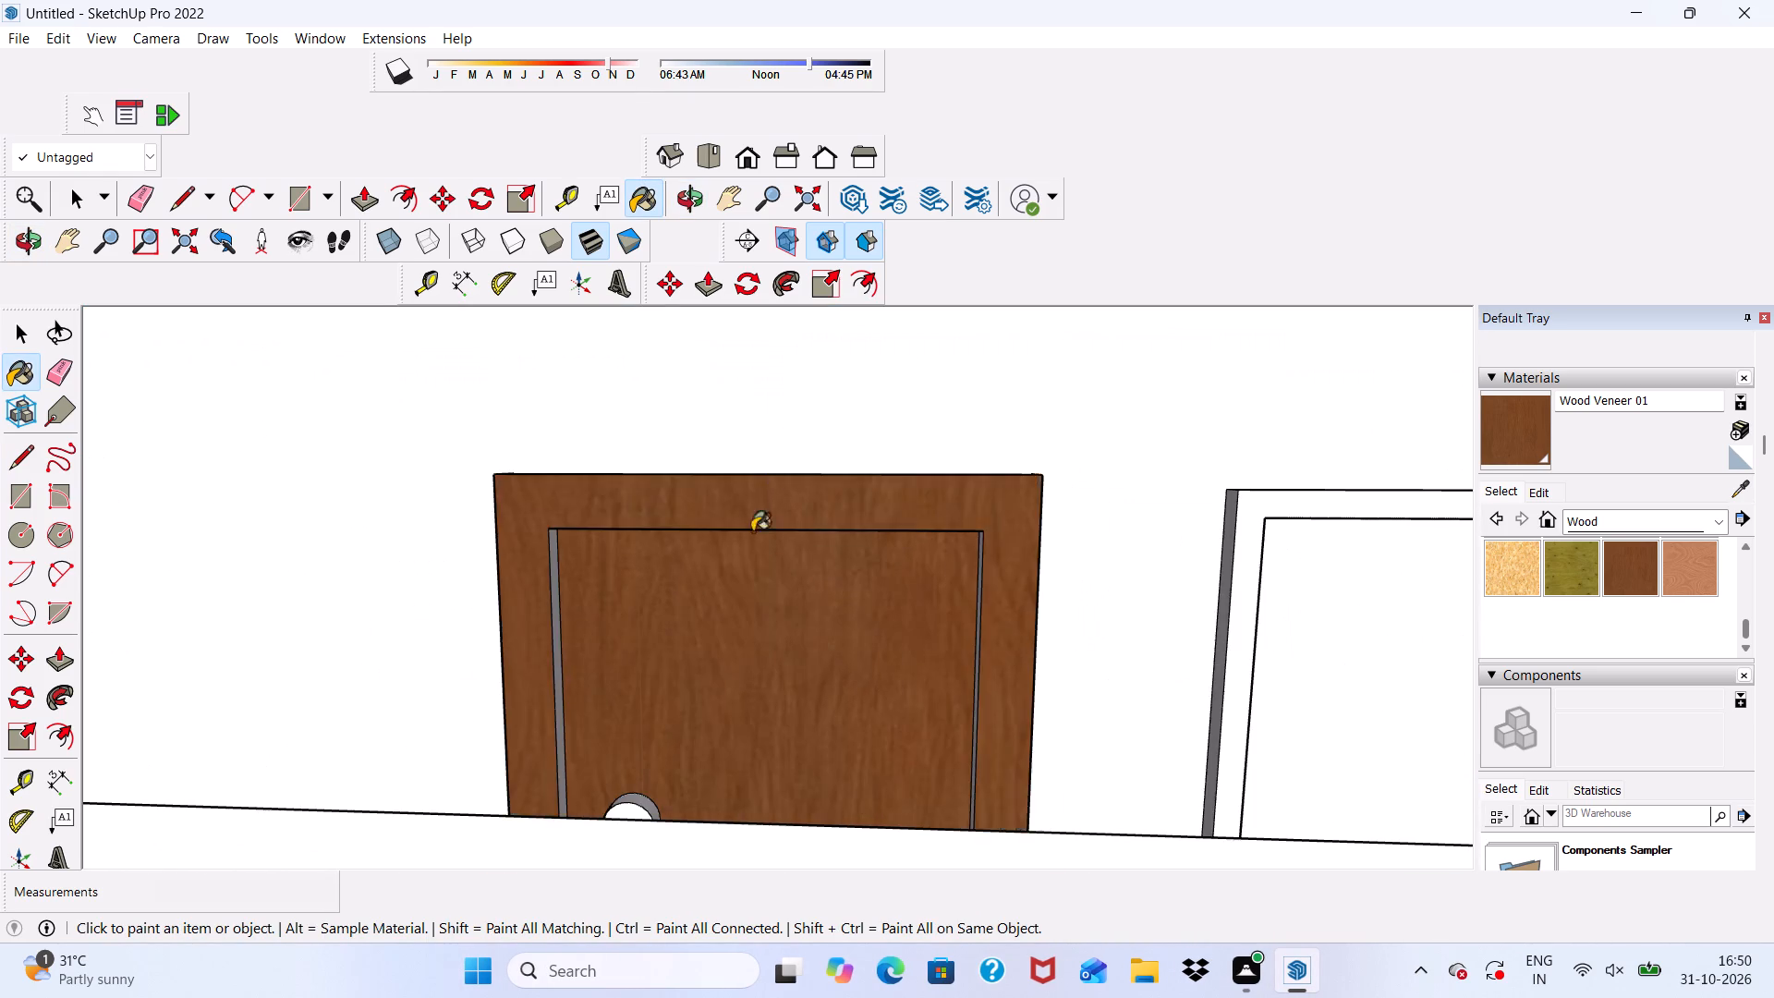
Paint the side and top reveal faces around the lowest balcony door's recessed panel with Wood Veneer 01.
{"action": "scroll", "coordinate": [746, 542], "scroll_direction": "up", "scroll_amount": 10}
{"action": "left_click", "coordinate": [376, 592]}
{"action": "middle_click_drag", "start_coordinate": [552, 499], "coordinate": [536, 420]}
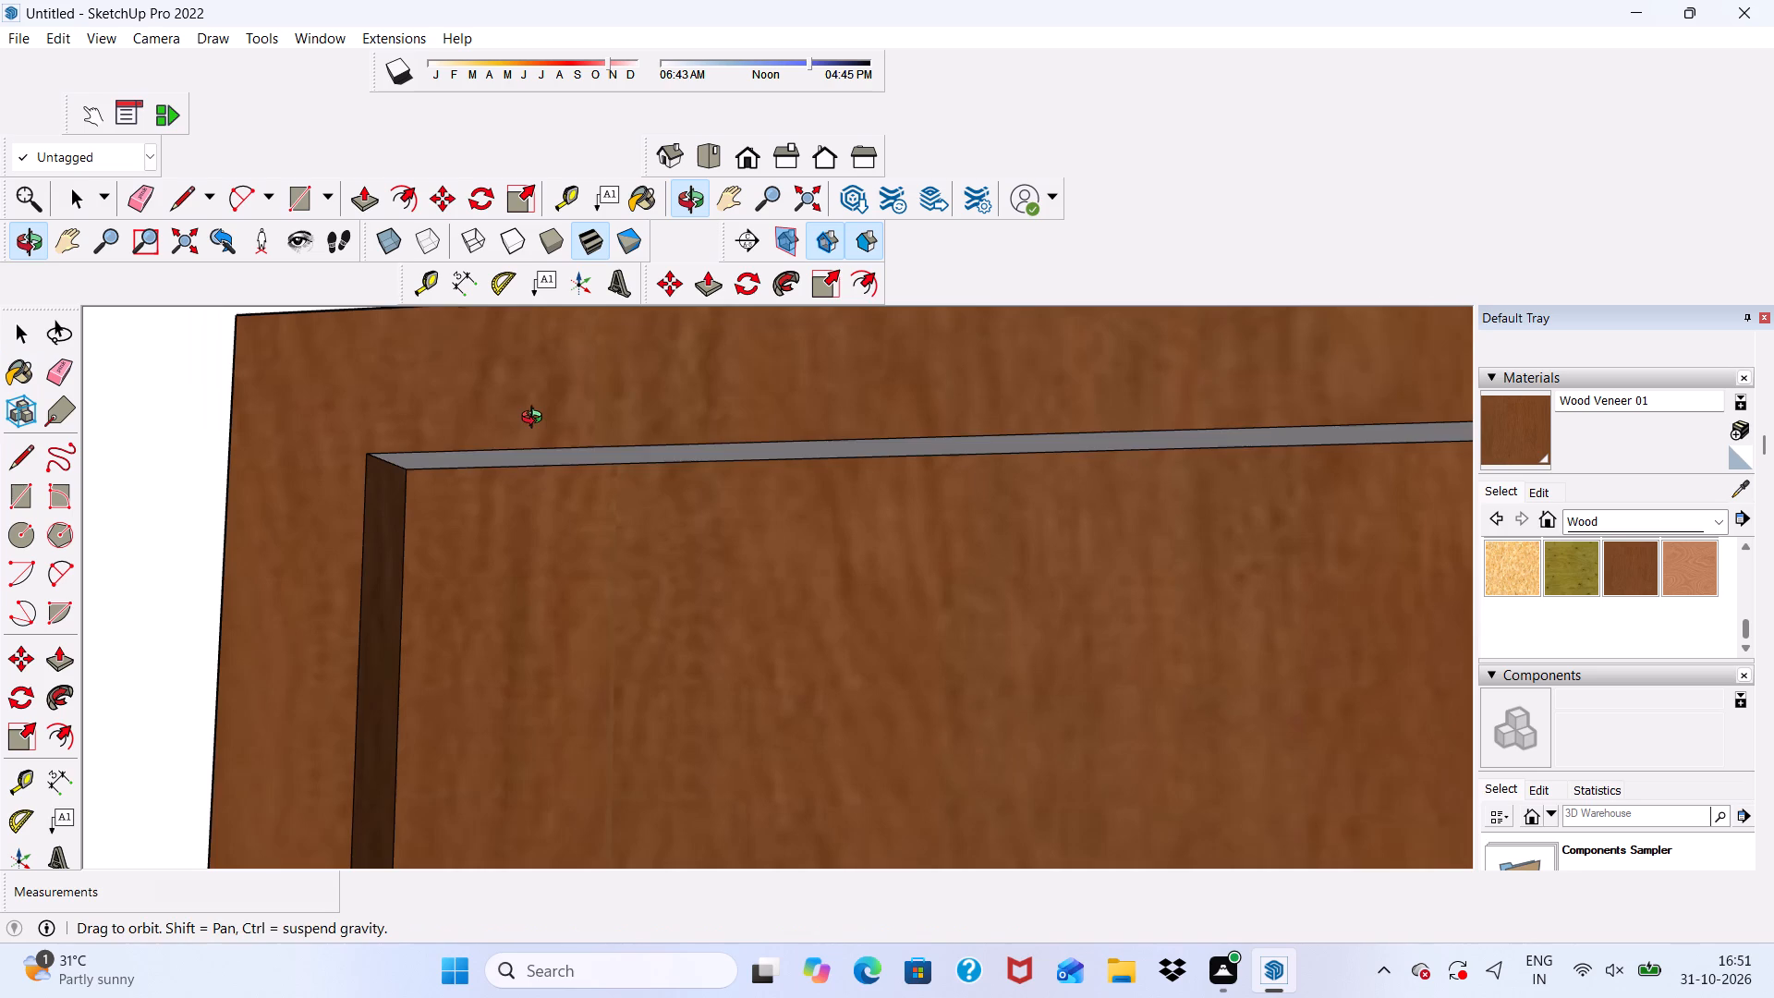
{"action": "middle_click_drag", "start_coordinate": [536, 420], "coordinate": [537, 403]}
{"action": "left_click", "coordinate": [540, 441]}
{"action": "left_click", "coordinate": [538, 453]}
{"action": "scroll", "coordinate": [538, 449], "scroll_direction": "down", "scroll_amount": 5}
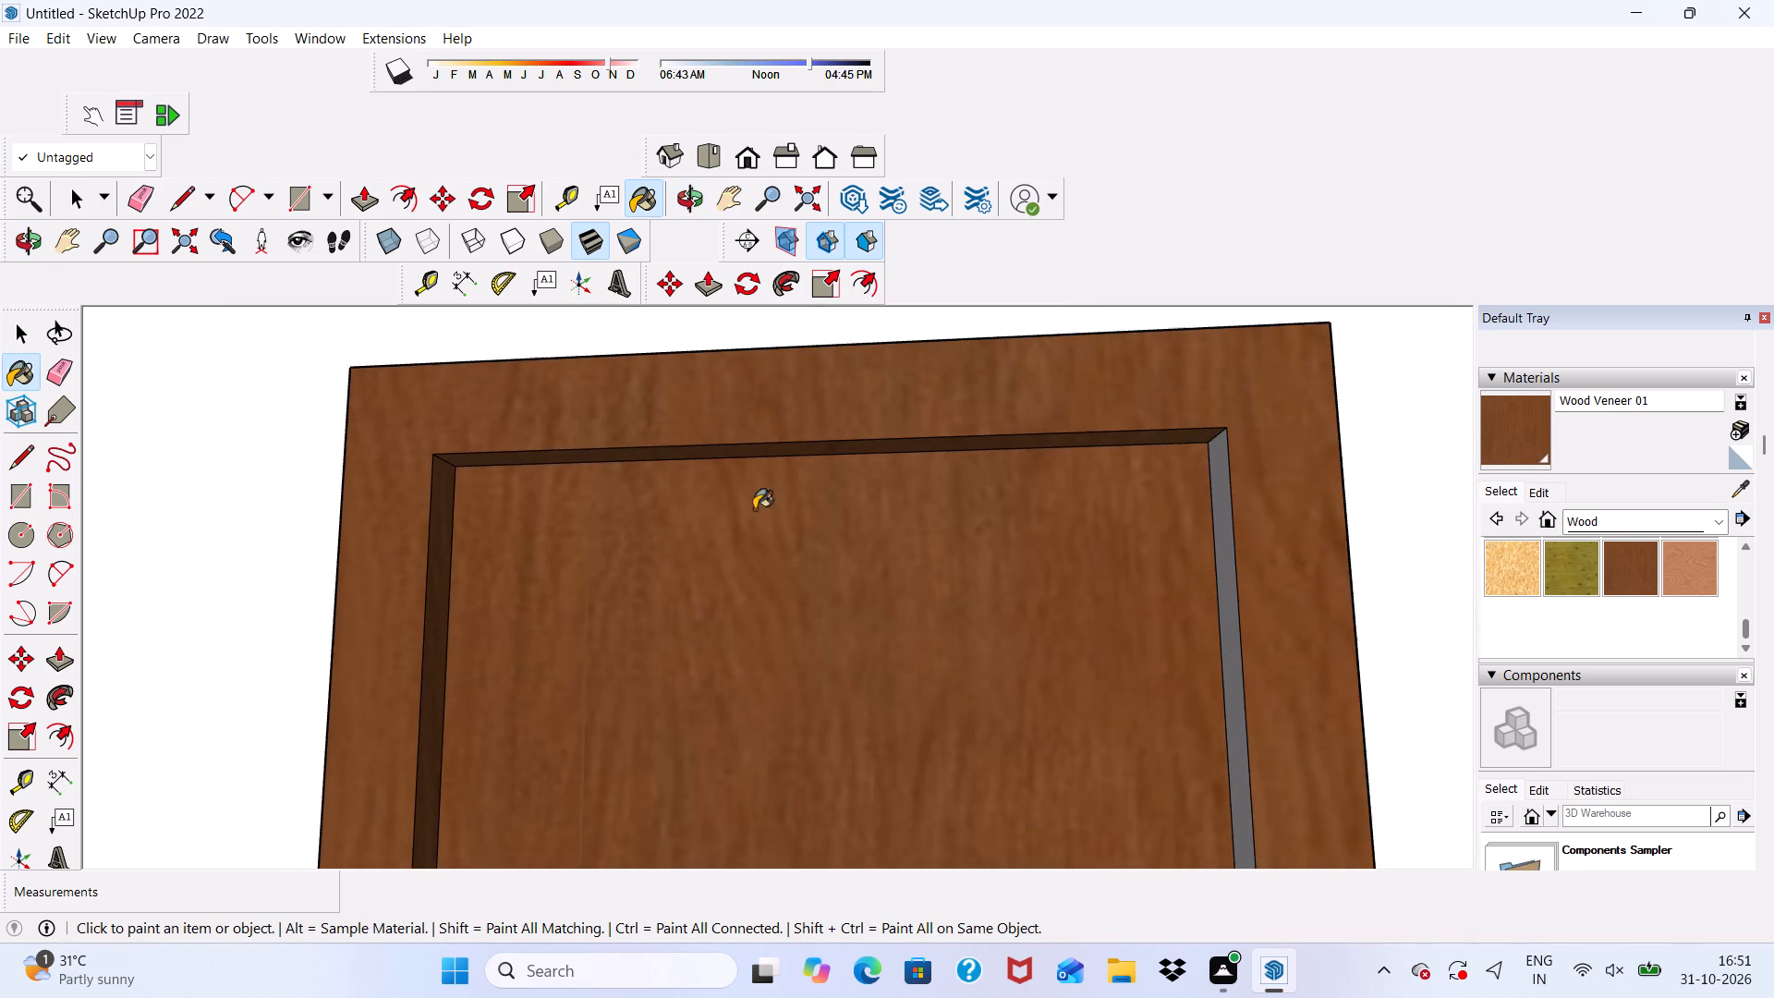
{"action": "middle_click_drag", "start_coordinate": [1010, 487], "coordinate": [1113, 587]}
{"action": "scroll", "coordinate": [1196, 572], "scroll_direction": "up", "scroll_amount": 1}
{"action": "left_click", "coordinate": [1185, 573]}
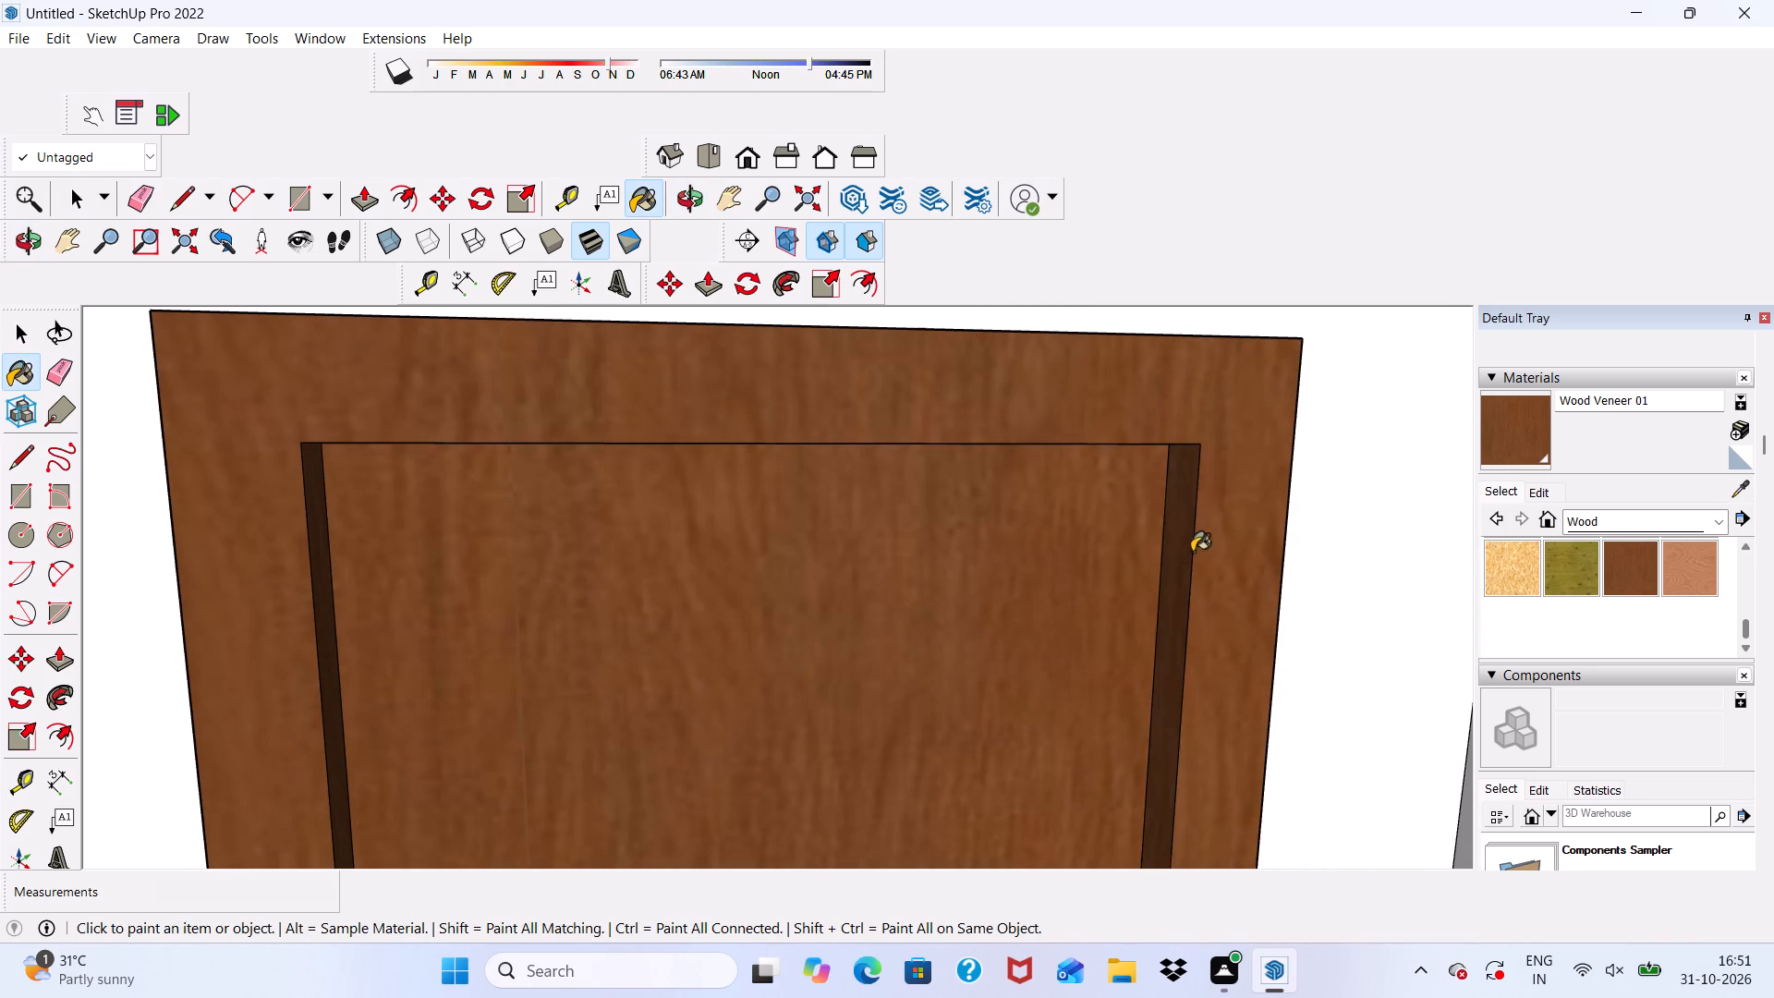
Paint the top face and both outer side faces of the lowest balcony door's frame with Wood Veneer 01.
{"action": "scroll", "coordinate": [1197, 549], "scroll_direction": "down", "scroll_amount": 2}
{"action": "middle_click_drag", "start_coordinate": [1205, 554], "coordinate": [911, 640]}
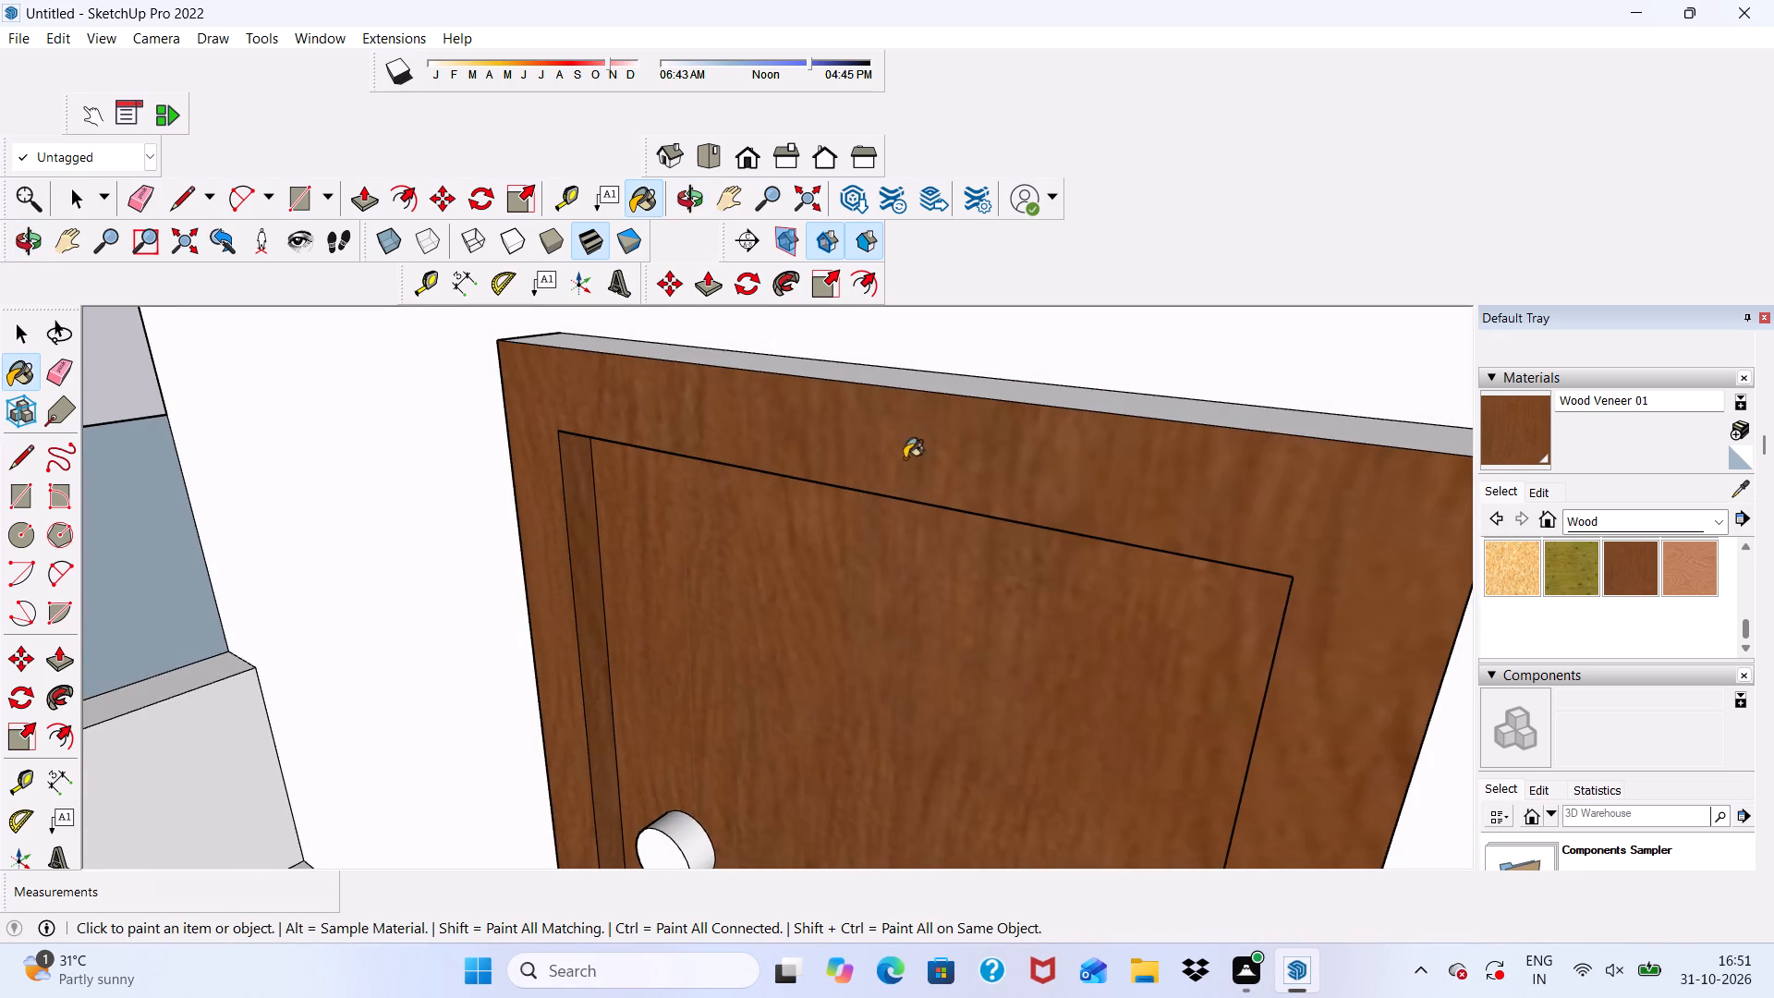
{"action": "scroll", "coordinate": [922, 340], "scroll_direction": "up", "scroll_amount": 5}
{"action": "left_click", "coordinate": [849, 399]}
{"action": "scroll", "coordinate": [809, 421], "scroll_direction": "down", "scroll_amount": 5}
{"action": "middle_click_drag", "start_coordinate": [744, 535], "coordinate": [1223, 544]}
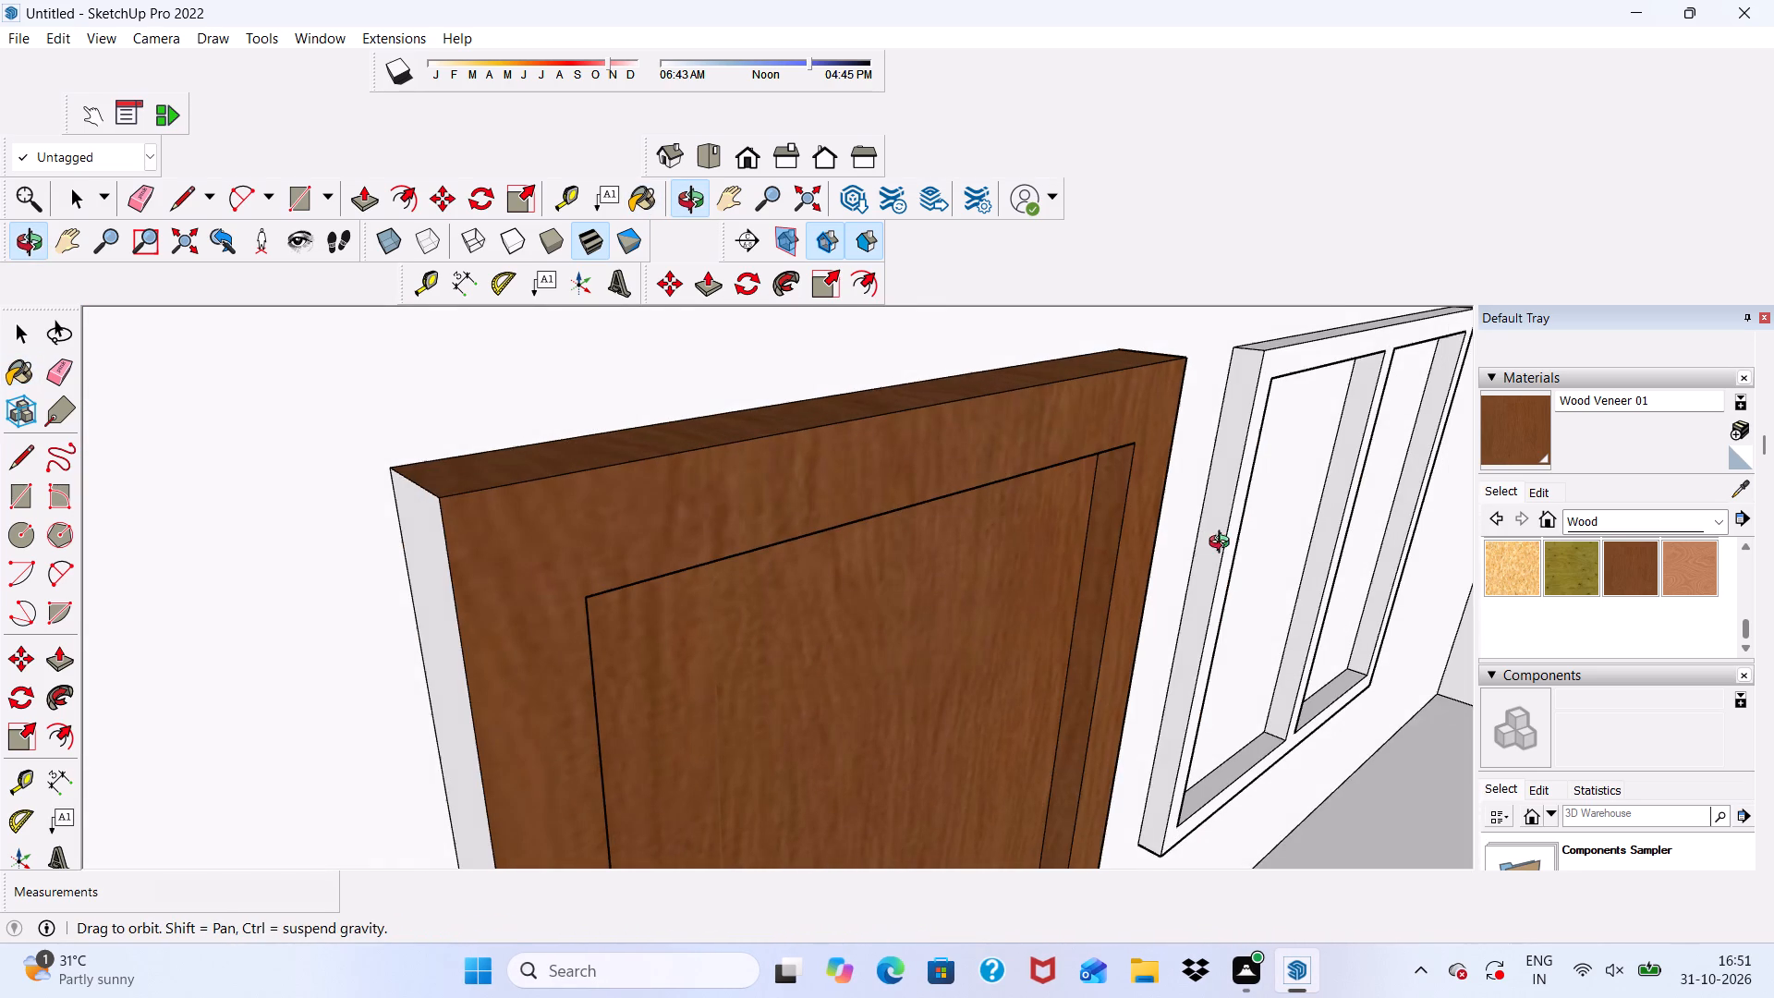
{"action": "middle_click_drag", "start_coordinate": [1223, 544], "coordinate": [1221, 543]}
{"action": "left_click", "coordinate": [428, 607]}
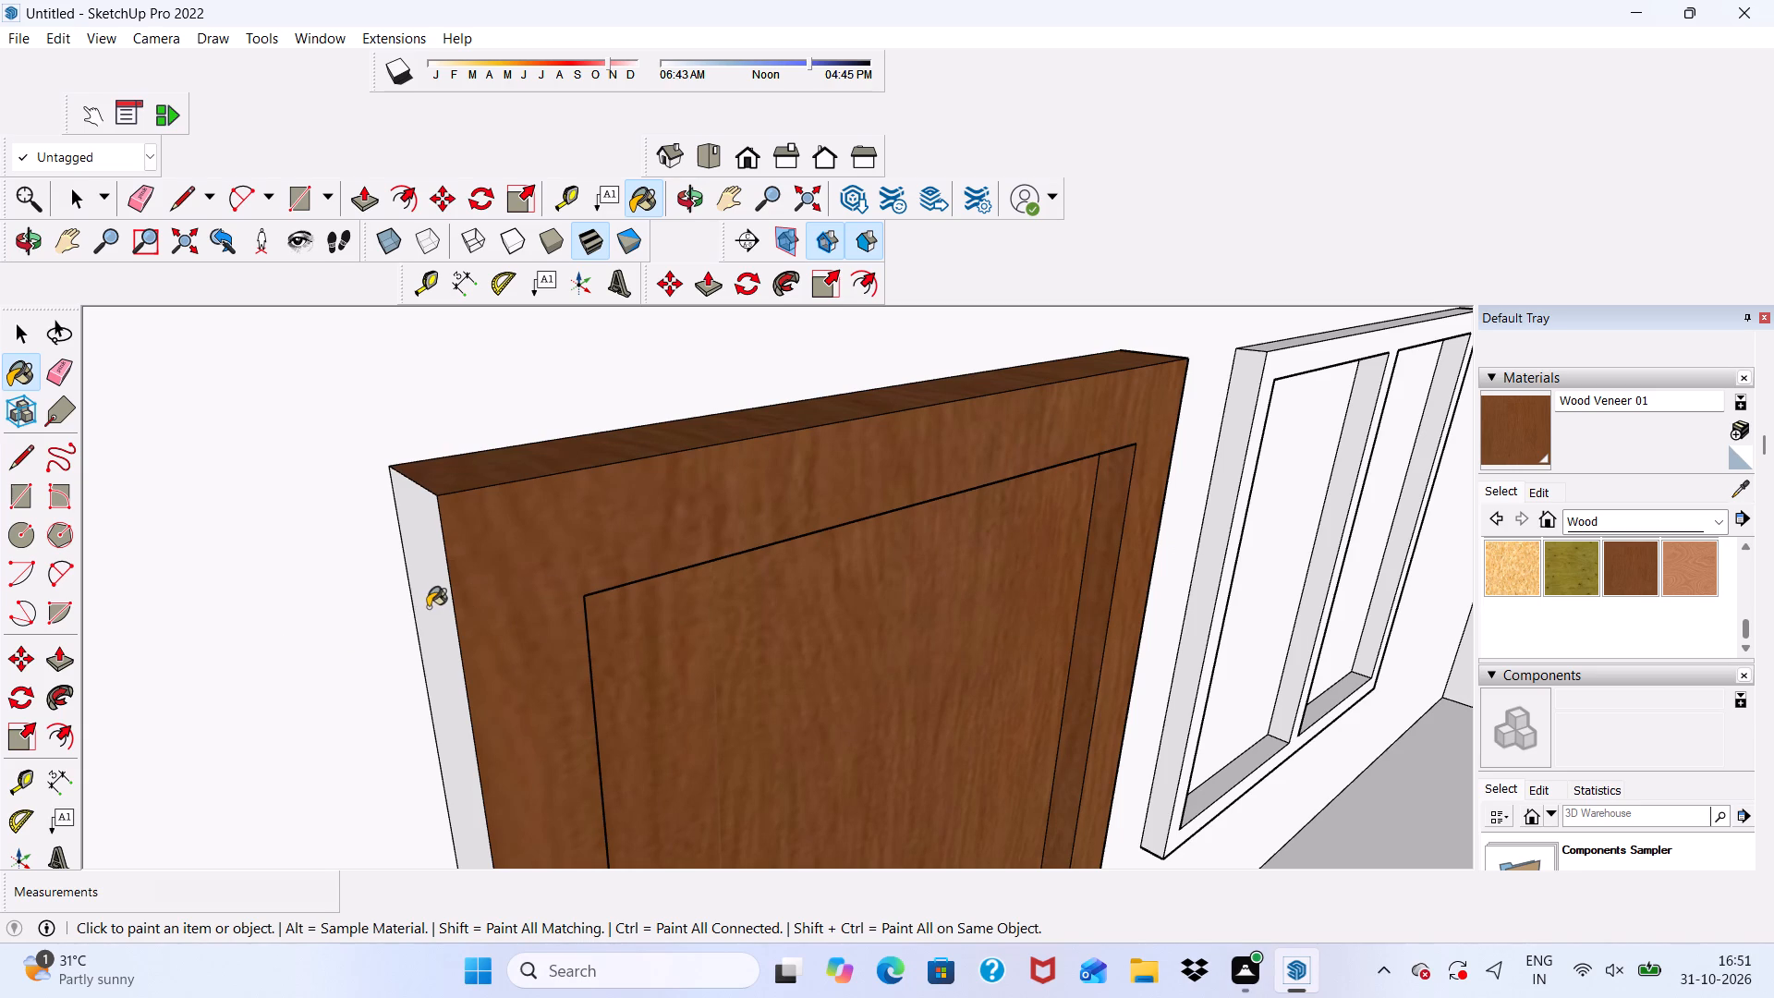
{"action": "scroll", "coordinate": [443, 528], "scroll_direction": "down", "scroll_amount": 7}
{"action": "middle_click_drag", "start_coordinate": [962, 496], "coordinate": [545, 460]}
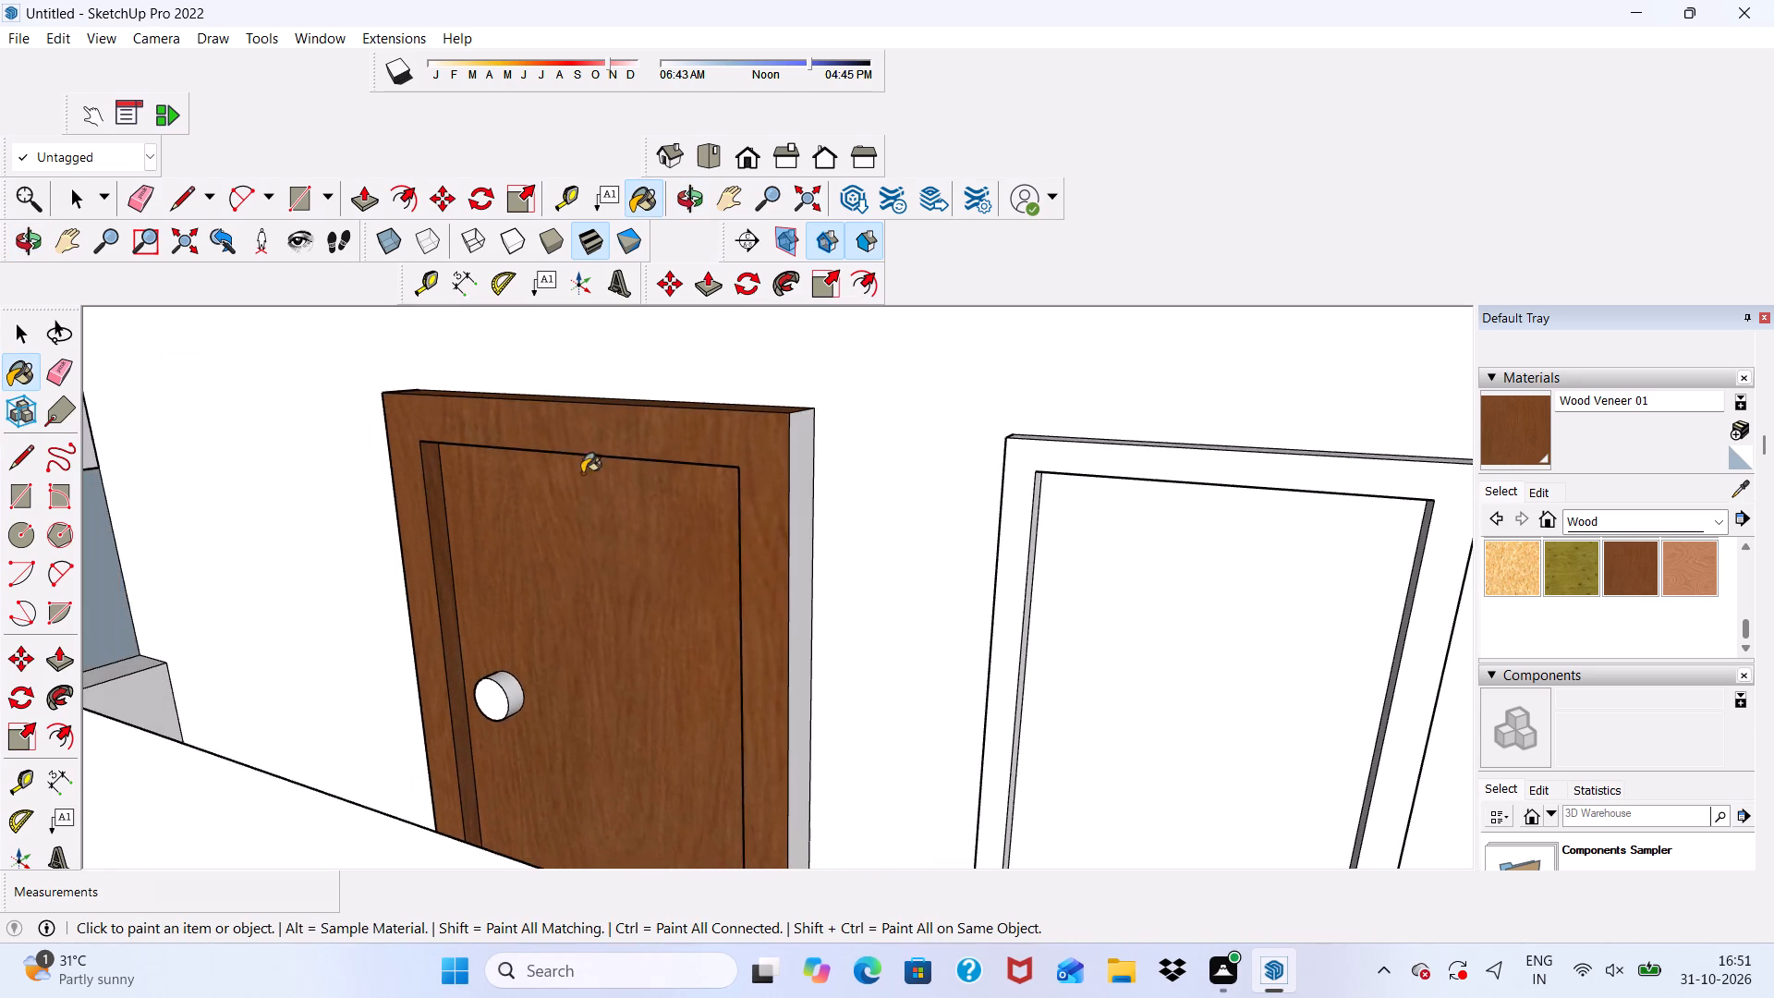
{"action": "scroll", "coordinate": [832, 607], "scroll_direction": "up", "scroll_amount": 5}
{"action": "left_click", "coordinate": [787, 587]}
Paint the front and rim of the lowest balcony door's round knob with Wood Veneer 01.
{"action": "scroll", "coordinate": [292, 751], "scroll_direction": "up", "scroll_amount": 5}
{"action": "left_click", "coordinate": [310, 734]}
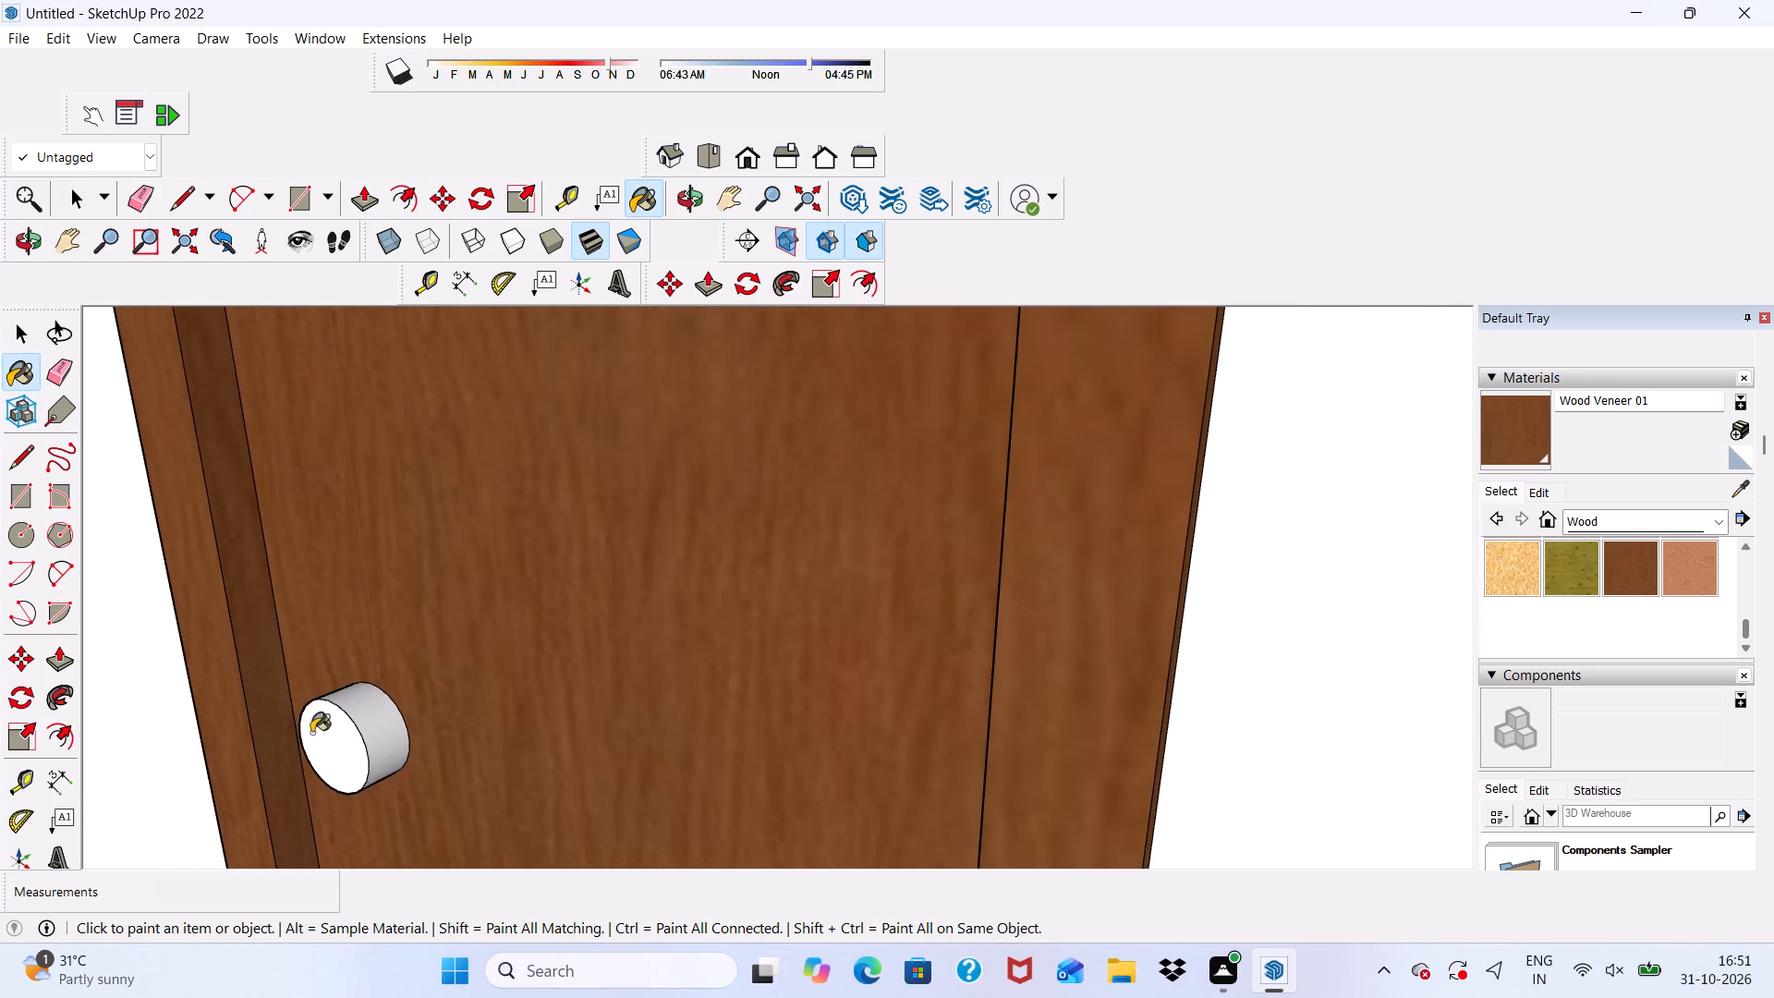
{"action": "scroll", "coordinate": [378, 729], "scroll_direction": "up", "scroll_amount": 5}
{"action": "left_click", "coordinate": [383, 714]}
{"action": "scroll", "coordinate": [398, 657], "scroll_direction": "down", "scroll_amount": 7}
{"action": "scroll", "coordinate": [434, 496], "scroll_direction": "down", "scroll_amount": 7}
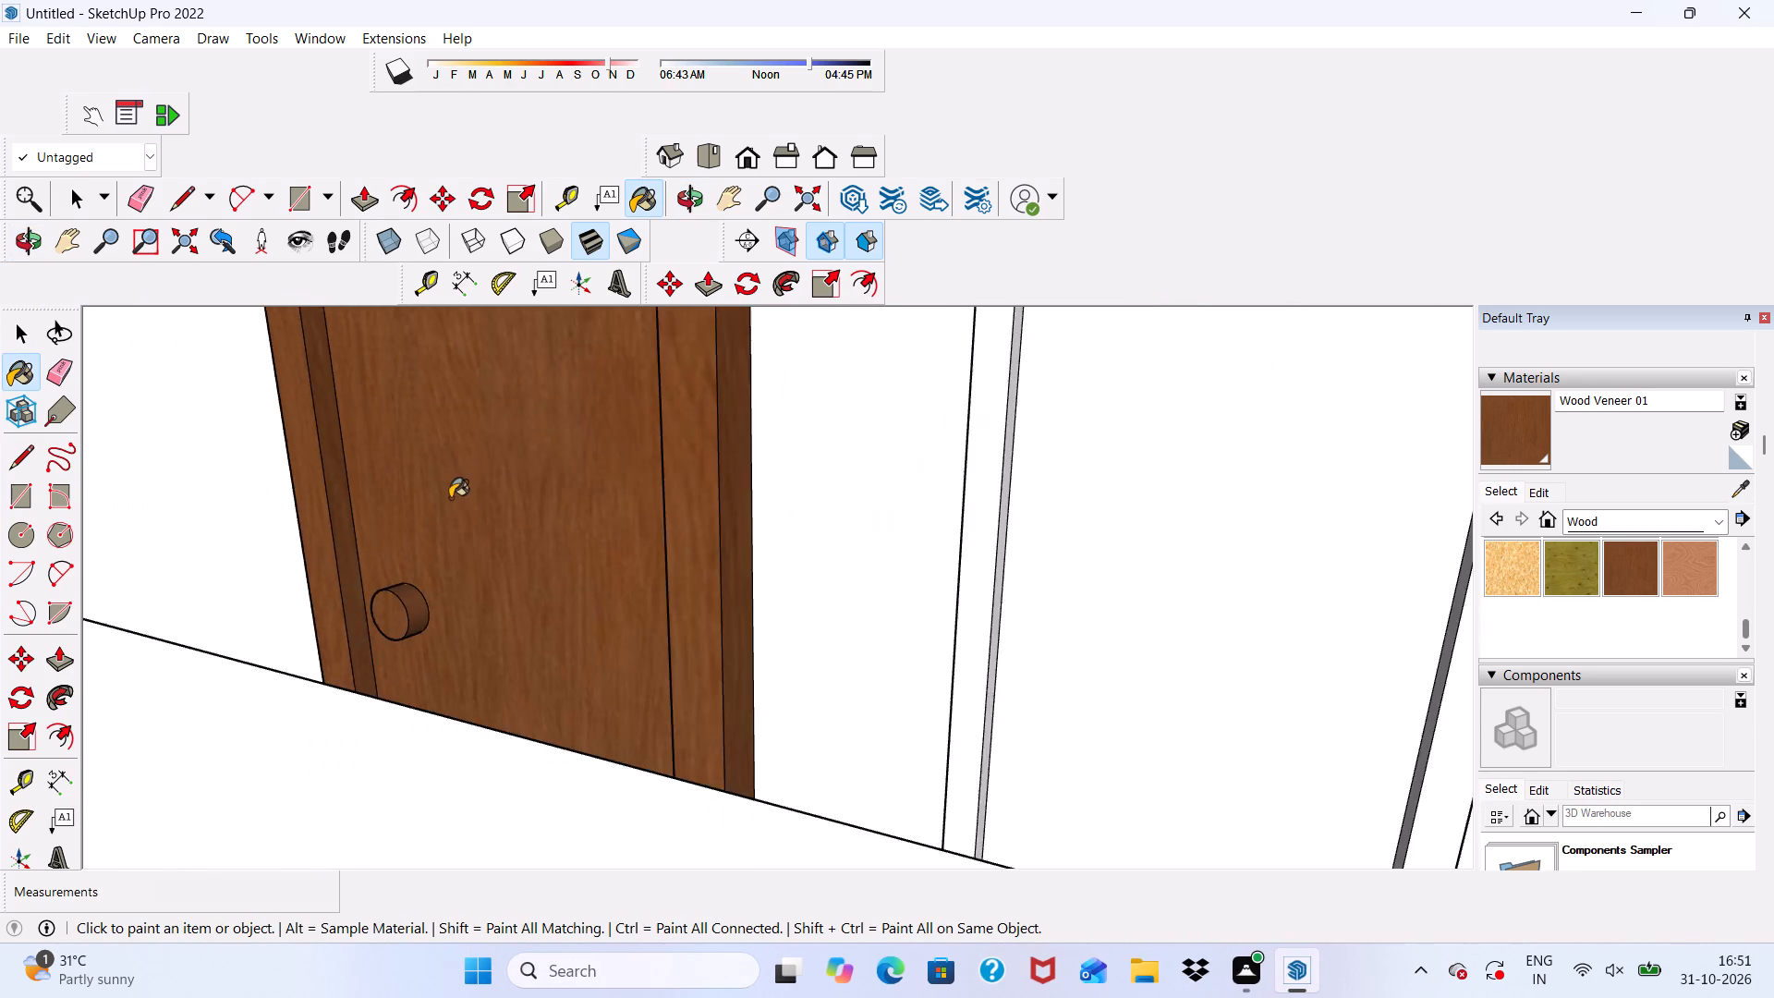
Paint the panel and front frame of the ground-floor door behind the louvred front wall with Wood Veneer 01.
{"action": "scroll", "coordinate": [450, 498], "scroll_direction": "down", "scroll_amount": 16}
{"action": "middle_click_drag", "start_coordinate": [657, 500], "coordinate": [1063, 526]}
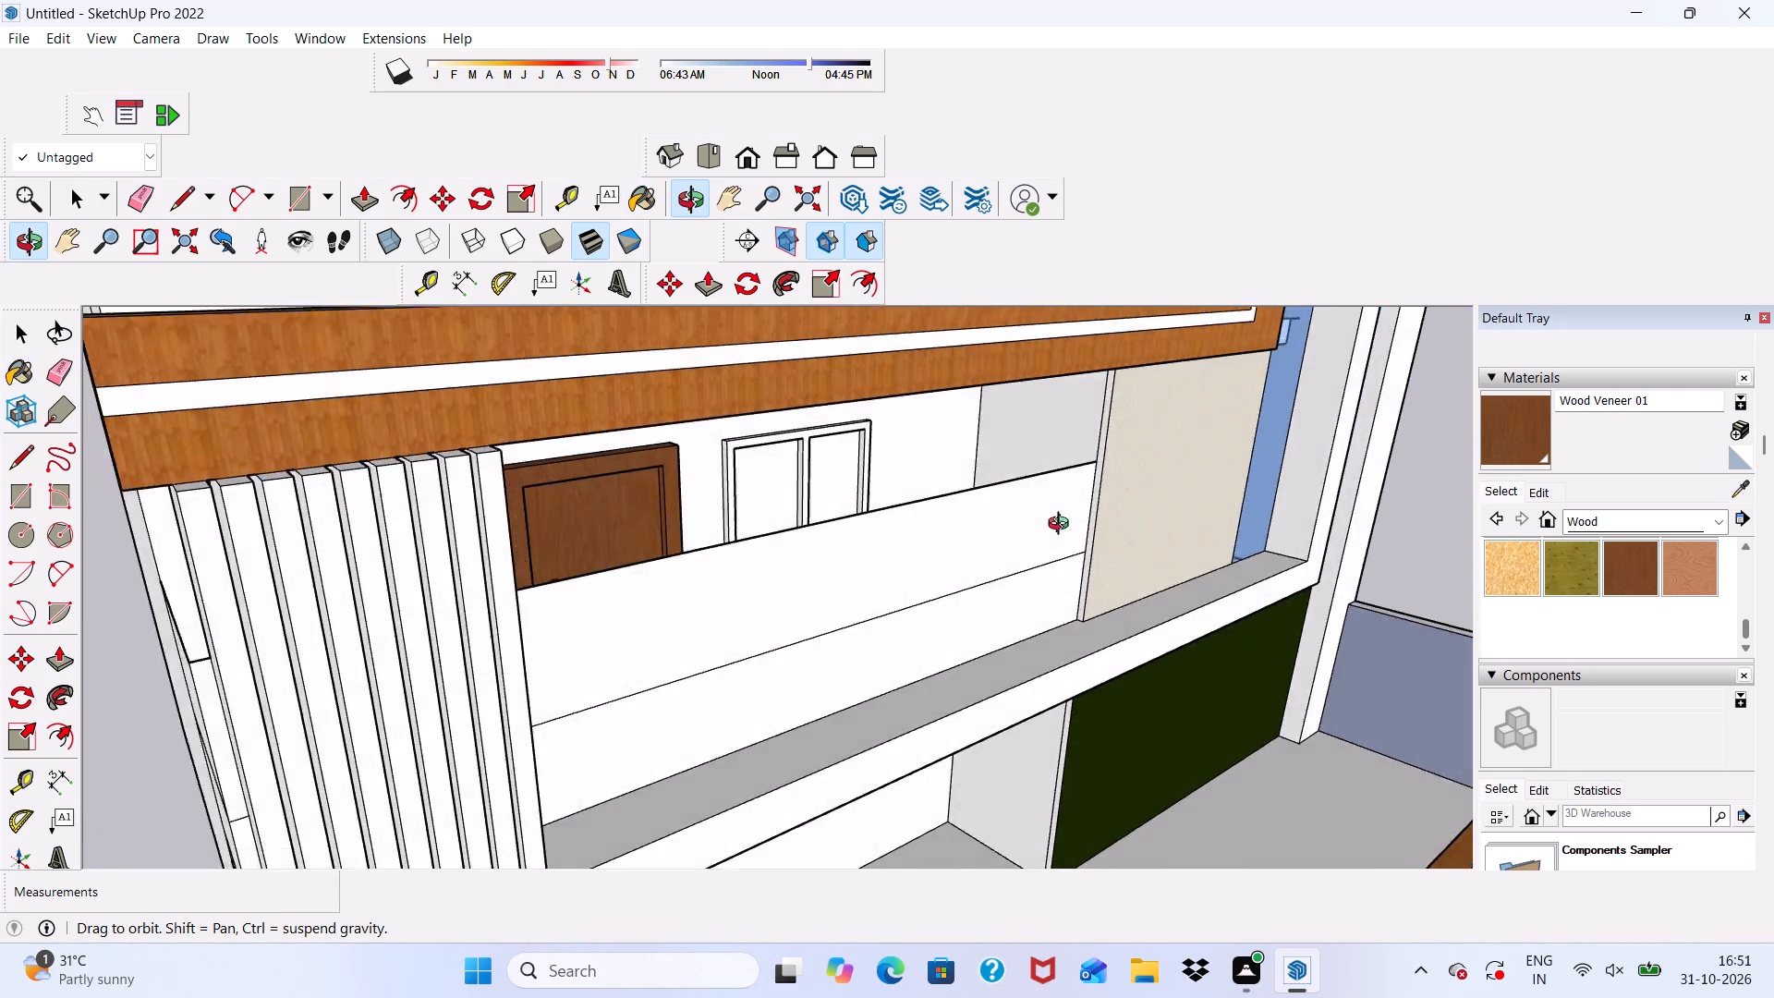
{"action": "middle_click_drag", "start_coordinate": [1063, 526], "coordinate": [664, 310]}
{"action": "scroll", "coordinate": [668, 300], "scroll_direction": "up", "scroll_amount": 1}
{"action": "scroll", "coordinate": [683, 314], "scroll_direction": "down", "scroll_amount": 2}
{"action": "middle_click_drag", "start_coordinate": [694, 361], "coordinate": [748, 448]}
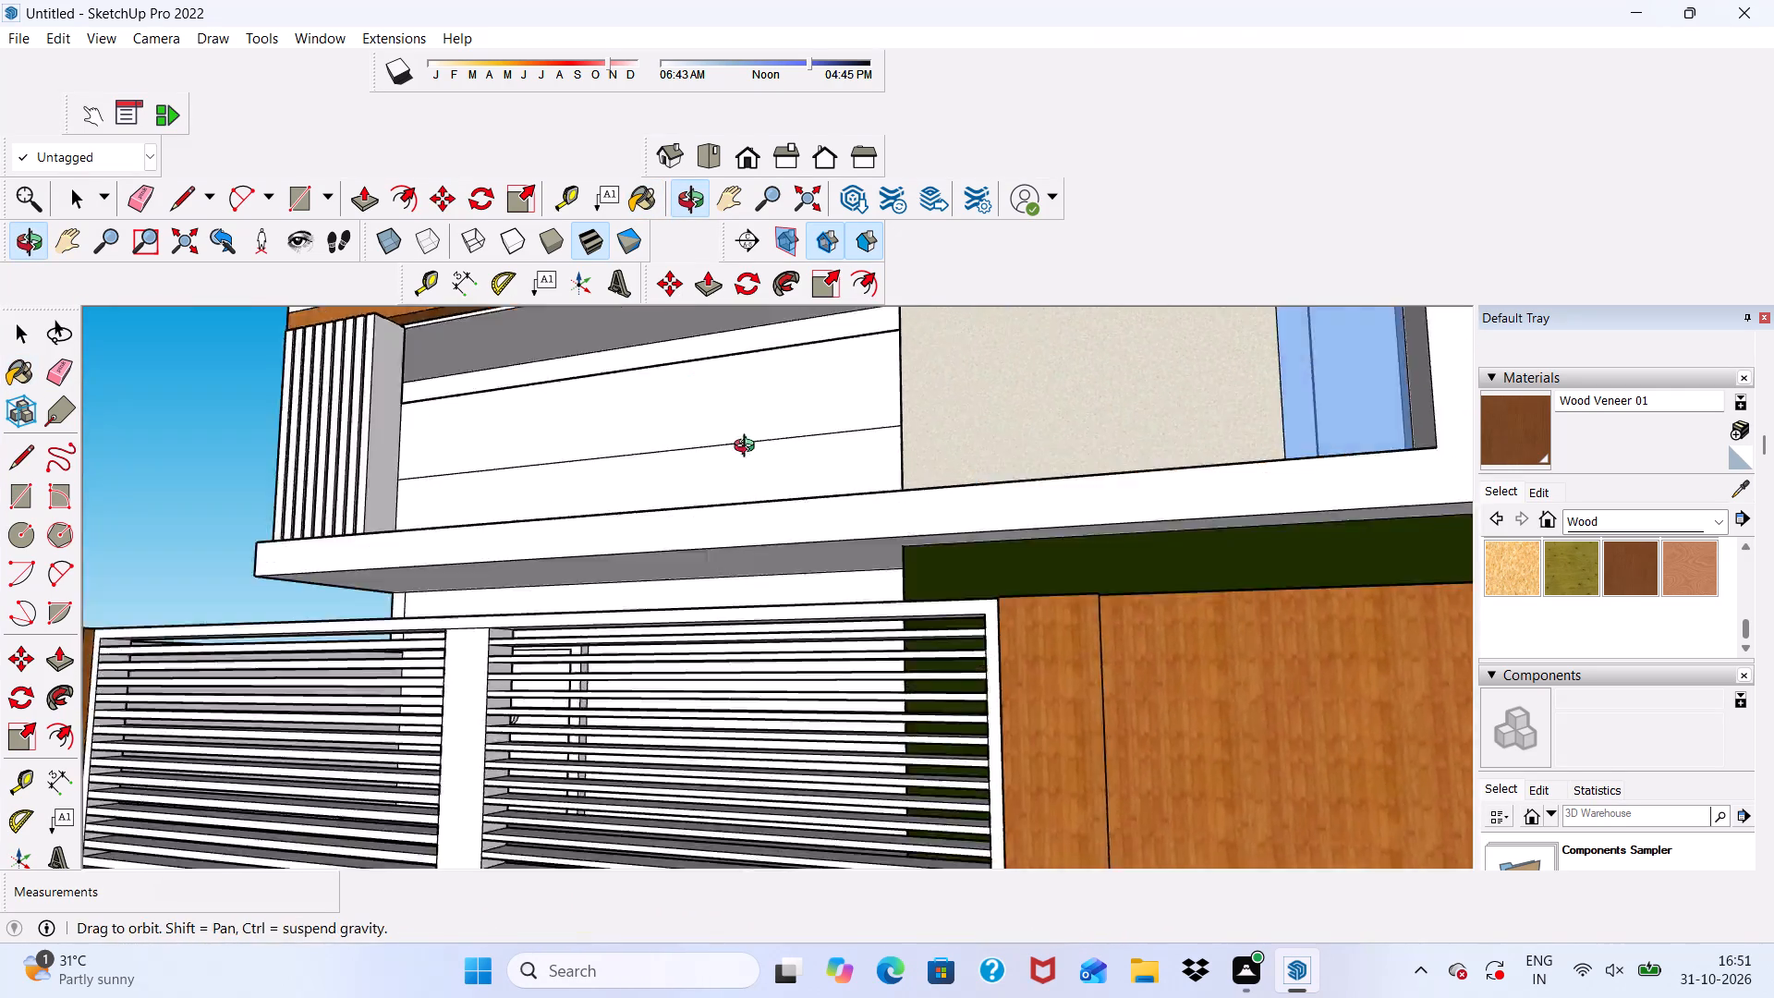
{"action": "middle_click_drag", "start_coordinate": [748, 448], "coordinate": [848, 515]}
{"action": "scroll", "coordinate": [313, 709], "scroll_direction": "up", "scroll_amount": 10}
{"action": "left_click", "coordinate": [528, 603]}
{"action": "scroll", "coordinate": [506, 586], "scroll_direction": "up", "scroll_amount": 5}
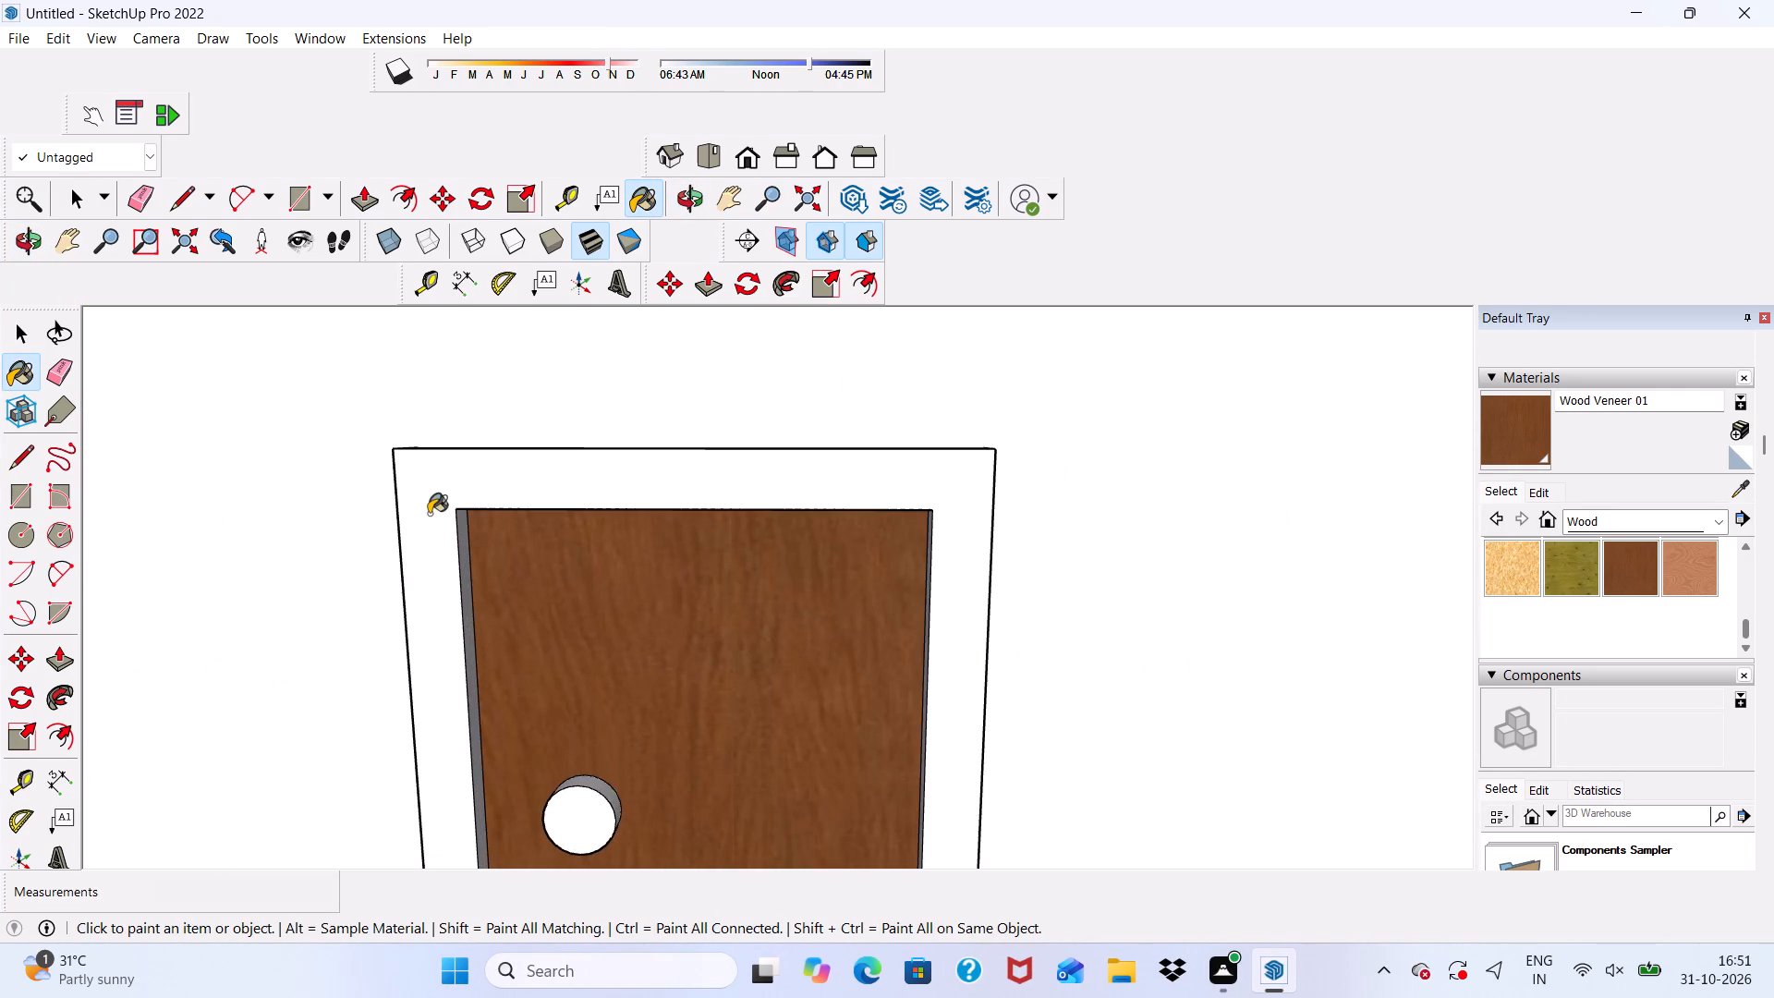
{"action": "left_click", "coordinate": [428, 513]}
Paint the side and top reveal faces around the ground-floor door's recessed panel with Wood Veneer 01.
{"action": "scroll", "coordinate": [542, 552], "scroll_direction": "up", "scroll_amount": 8}
{"action": "left_click", "coordinate": [383, 560]}
{"action": "scroll", "coordinate": [511, 584], "scroll_direction": "down", "scroll_amount": 1}
{"action": "middle_click_drag", "start_coordinate": [511, 584], "coordinate": [511, 570]}
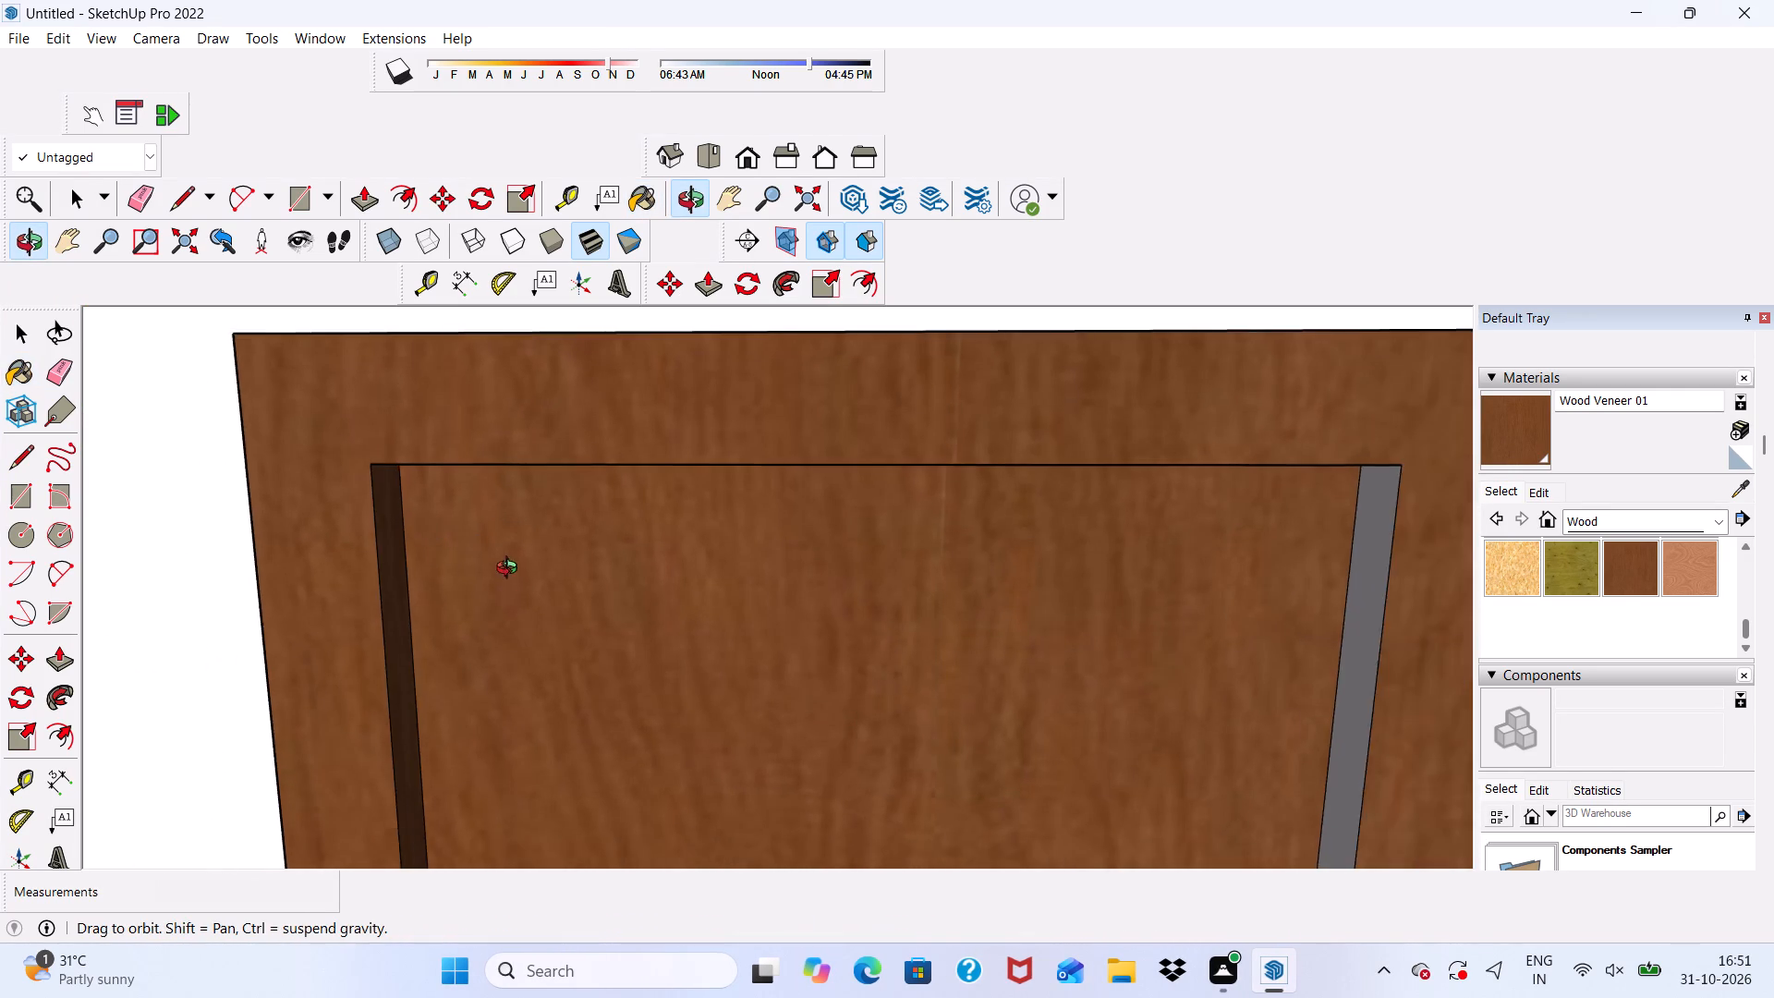
{"action": "middle_click_drag", "start_coordinate": [511, 570], "coordinate": [550, 328]}
{"action": "scroll", "coordinate": [550, 408], "scroll_direction": "up", "scroll_amount": 3}
{"action": "left_click", "coordinate": [515, 504]}
{"action": "scroll", "coordinate": [478, 446], "scroll_direction": "down", "scroll_amount": 7}
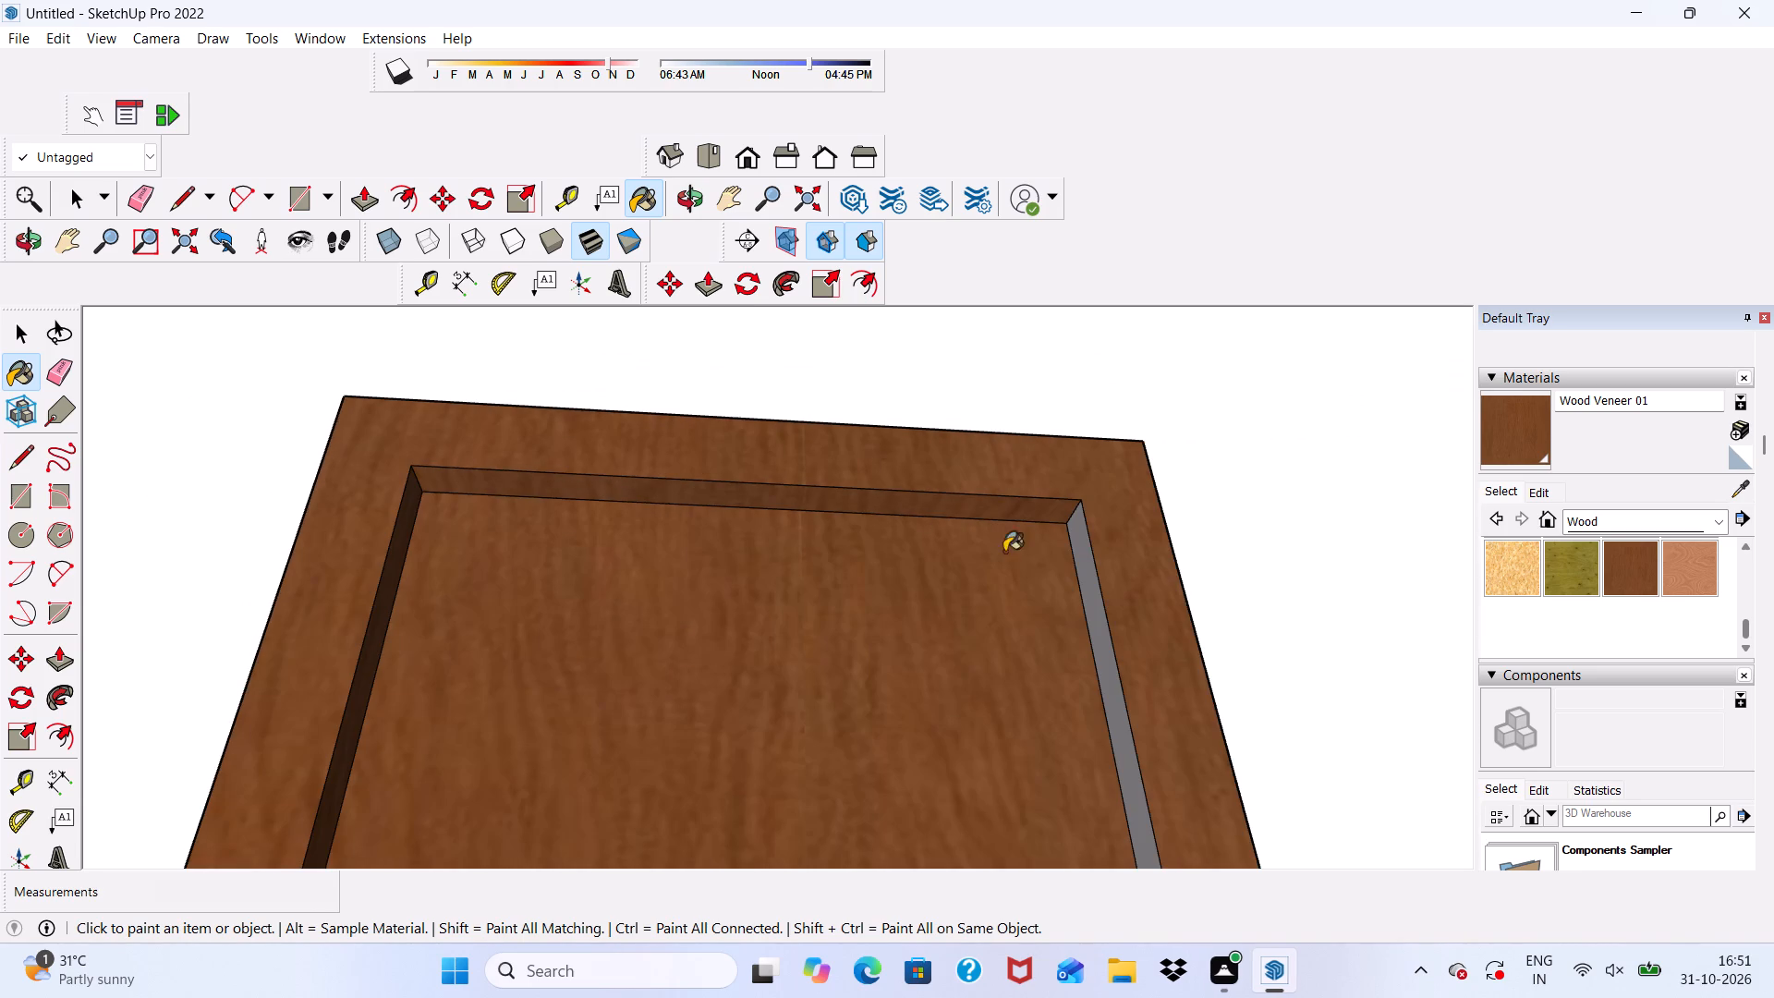
{"action": "left_click", "coordinate": [1080, 567]}
Paint the front and rim of the ground-floor door's round knob with Wood Veneer 01.
{"action": "scroll", "coordinate": [984, 432], "scroll_direction": "down", "scroll_amount": 3}
{"action": "middle_click_drag", "start_coordinate": [978, 433], "coordinate": [726, 625]}
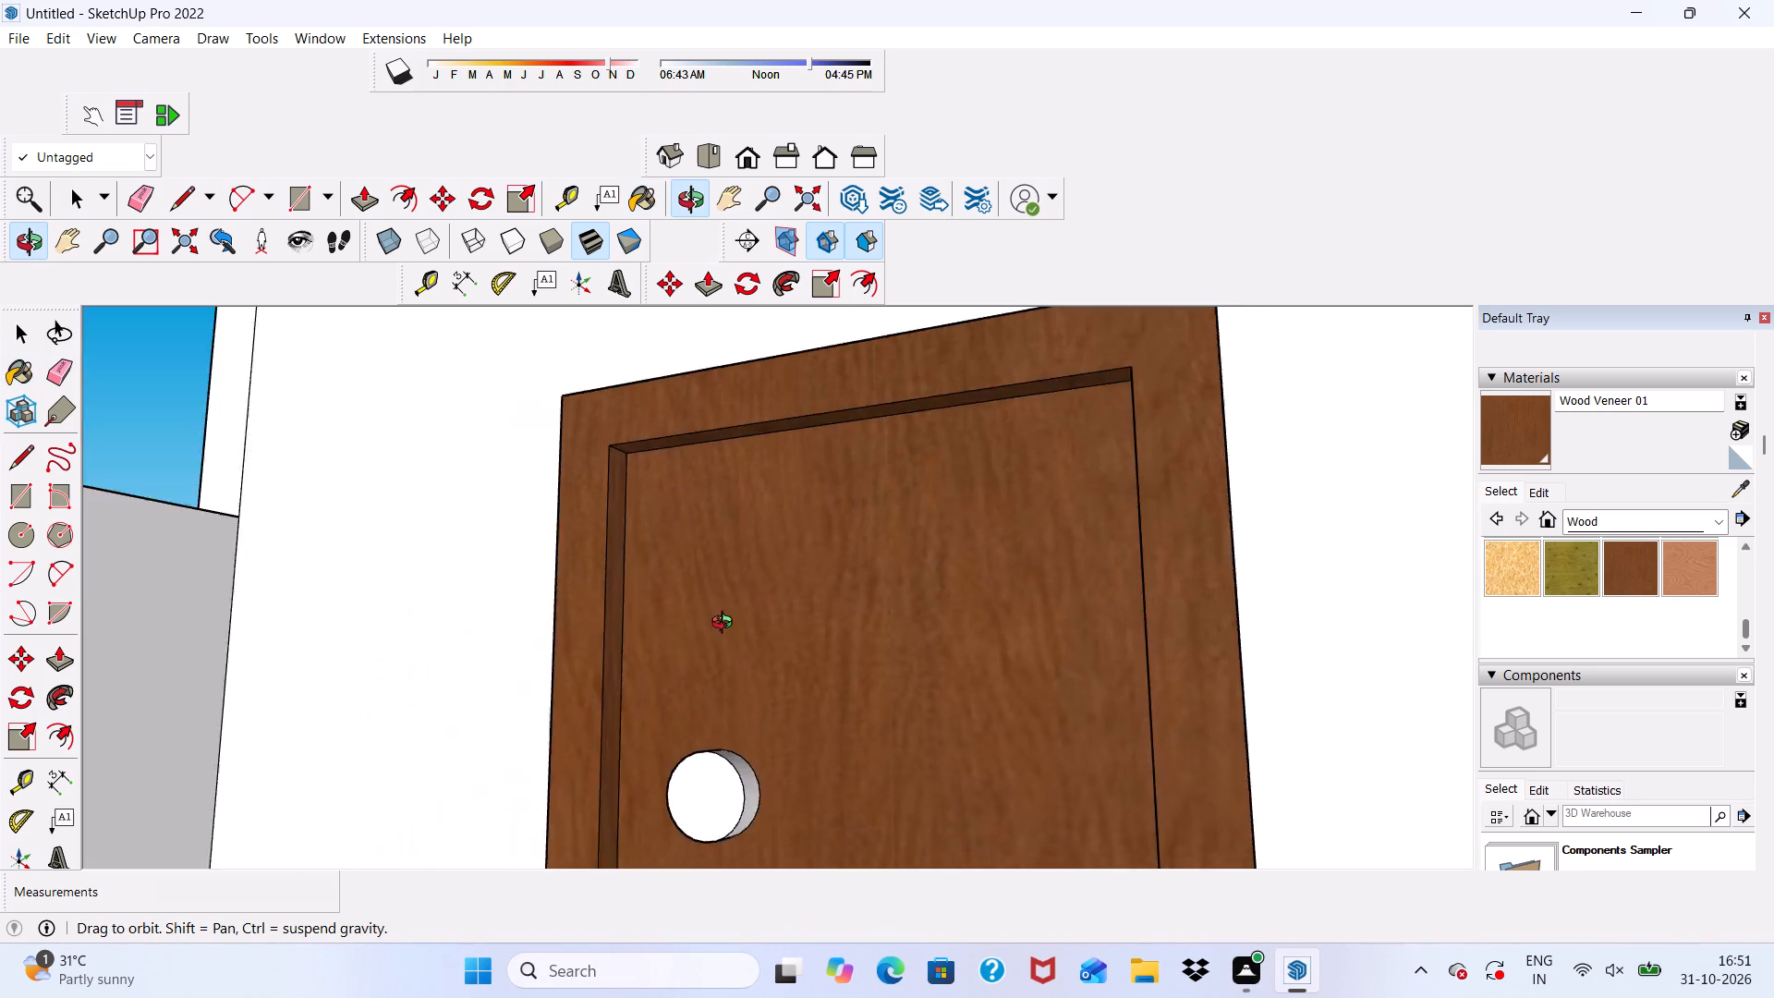
{"action": "middle_click_drag", "start_coordinate": [726, 625], "coordinate": [637, 712]}
{"action": "scroll", "coordinate": [715, 782], "scroll_direction": "up", "scroll_amount": 4}
{"action": "left_click", "coordinate": [790, 723]}
{"action": "left_click", "coordinate": [820, 706]}
Paint both outer side faces and the top face of the ground-floor door's frame with Wood Veneer 01.
{"action": "scroll", "coordinate": [750, 638], "scroll_direction": "down", "scroll_amount": 5}
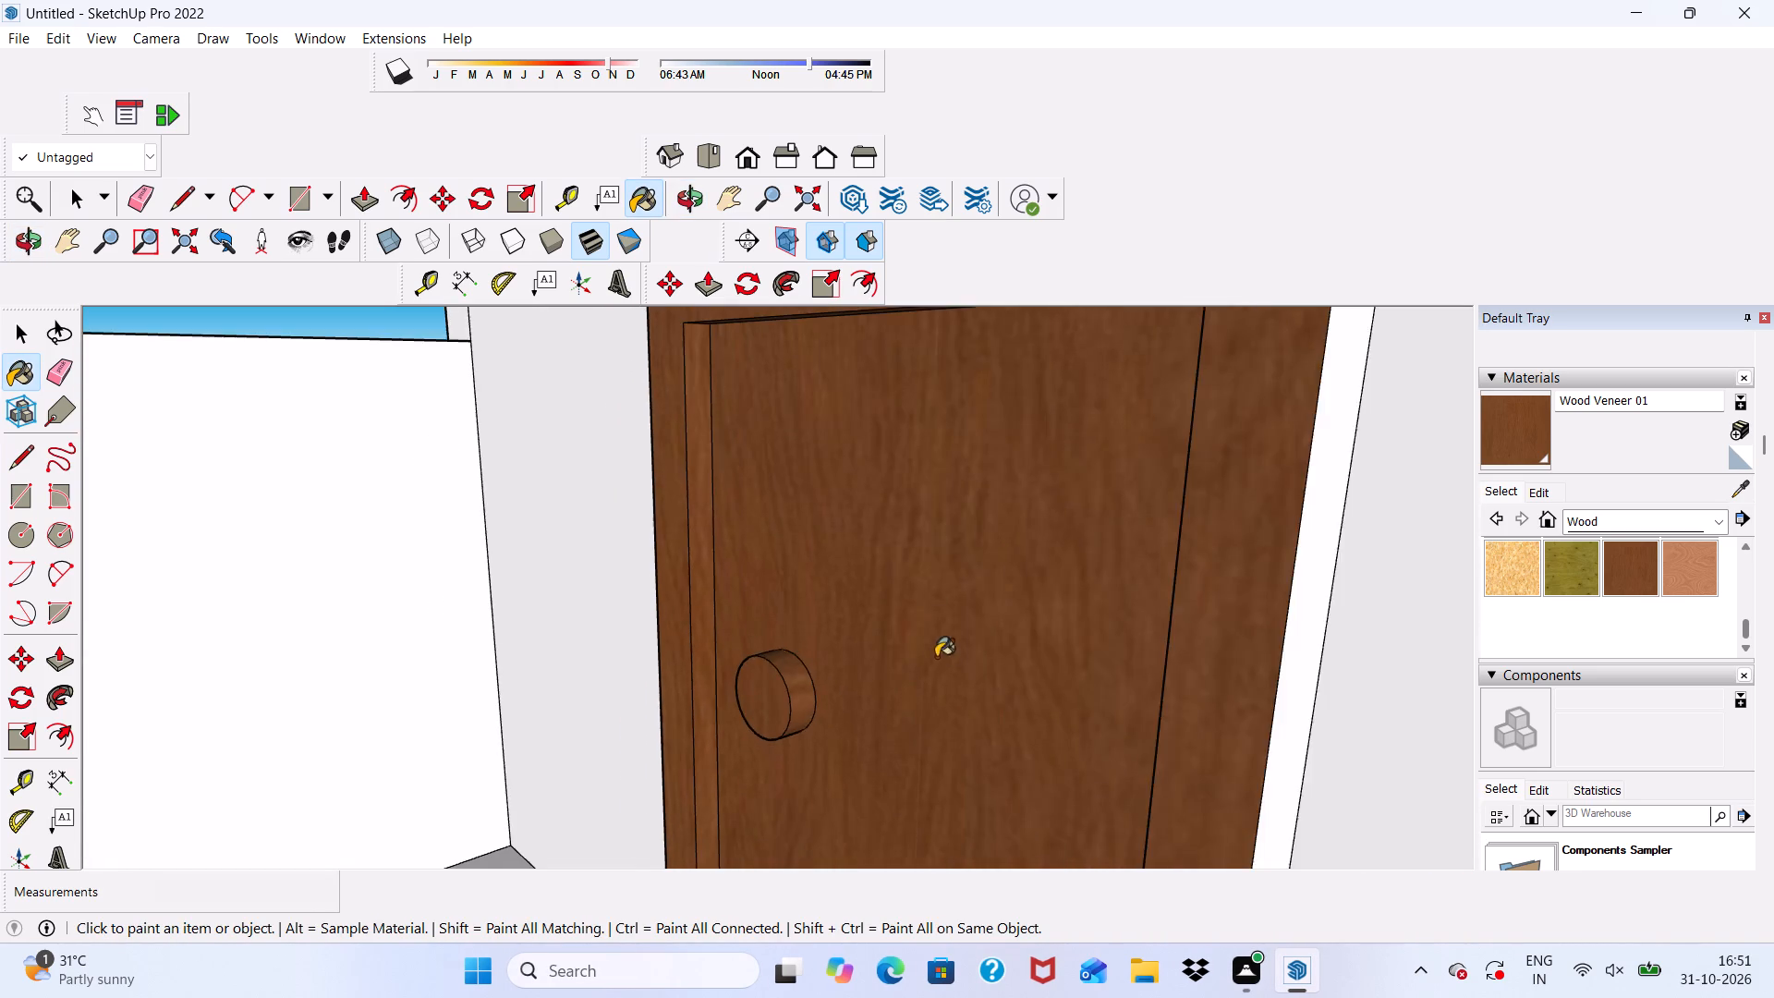
{"action": "scroll", "coordinate": [936, 657], "scroll_direction": "down", "scroll_amount": 5}
{"action": "scroll", "coordinate": [1057, 648], "scroll_direction": "up", "scroll_amount": 2}
{"action": "left_click", "coordinate": [1067, 638]}
{"action": "middle_click_drag", "start_coordinate": [1056, 612], "coordinate": [1057, 685]}
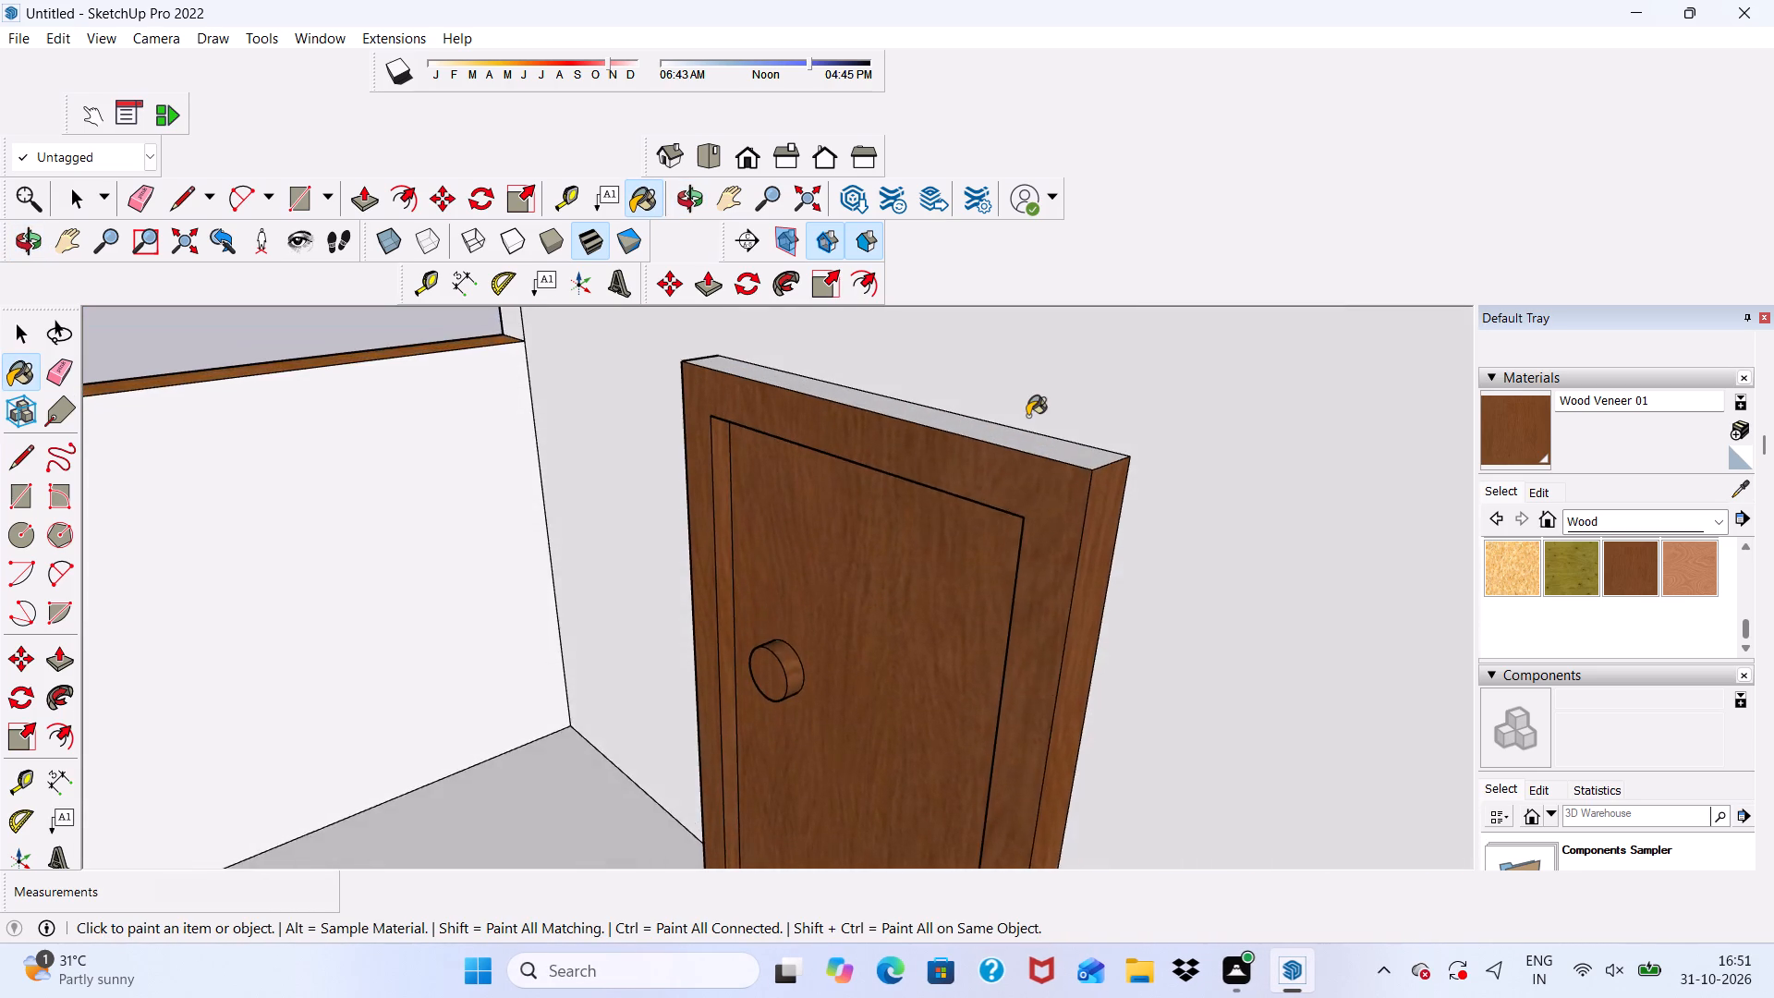
{"action": "scroll", "coordinate": [1027, 416], "scroll_direction": "up", "scroll_amount": 5}
{"action": "left_click", "coordinate": [978, 471]}
{"action": "left_click", "coordinate": [981, 462]}
{"action": "scroll", "coordinate": [954, 469], "scroll_direction": "down", "scroll_amount": 3}
{"action": "middle_click_drag", "start_coordinate": [770, 554], "coordinate": [1192, 542]}
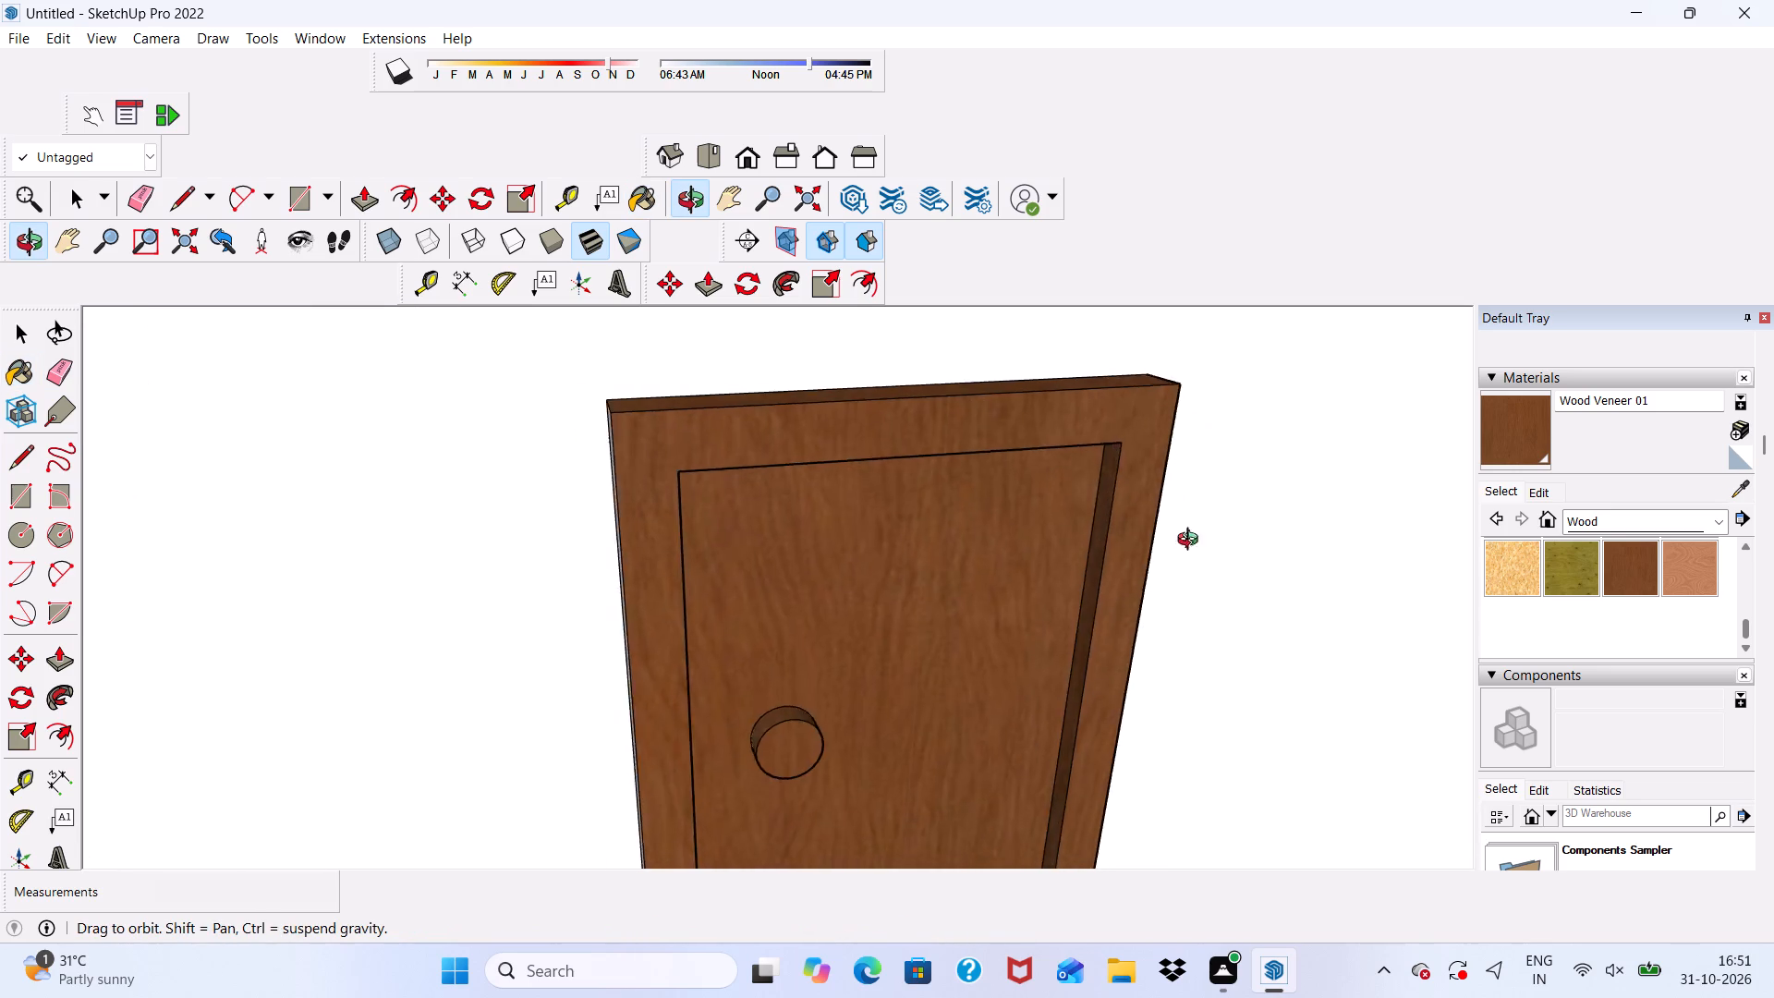
{"action": "middle_click_drag", "start_coordinate": [1192, 542], "coordinate": [1285, 536]}
{"action": "left_click", "coordinate": [655, 552]}
{"action": "scroll", "coordinate": [655, 552], "scroll_direction": "up", "scroll_amount": 1}
{"action": "scroll", "coordinate": [609, 484], "scroll_direction": "down", "scroll_amount": 7}
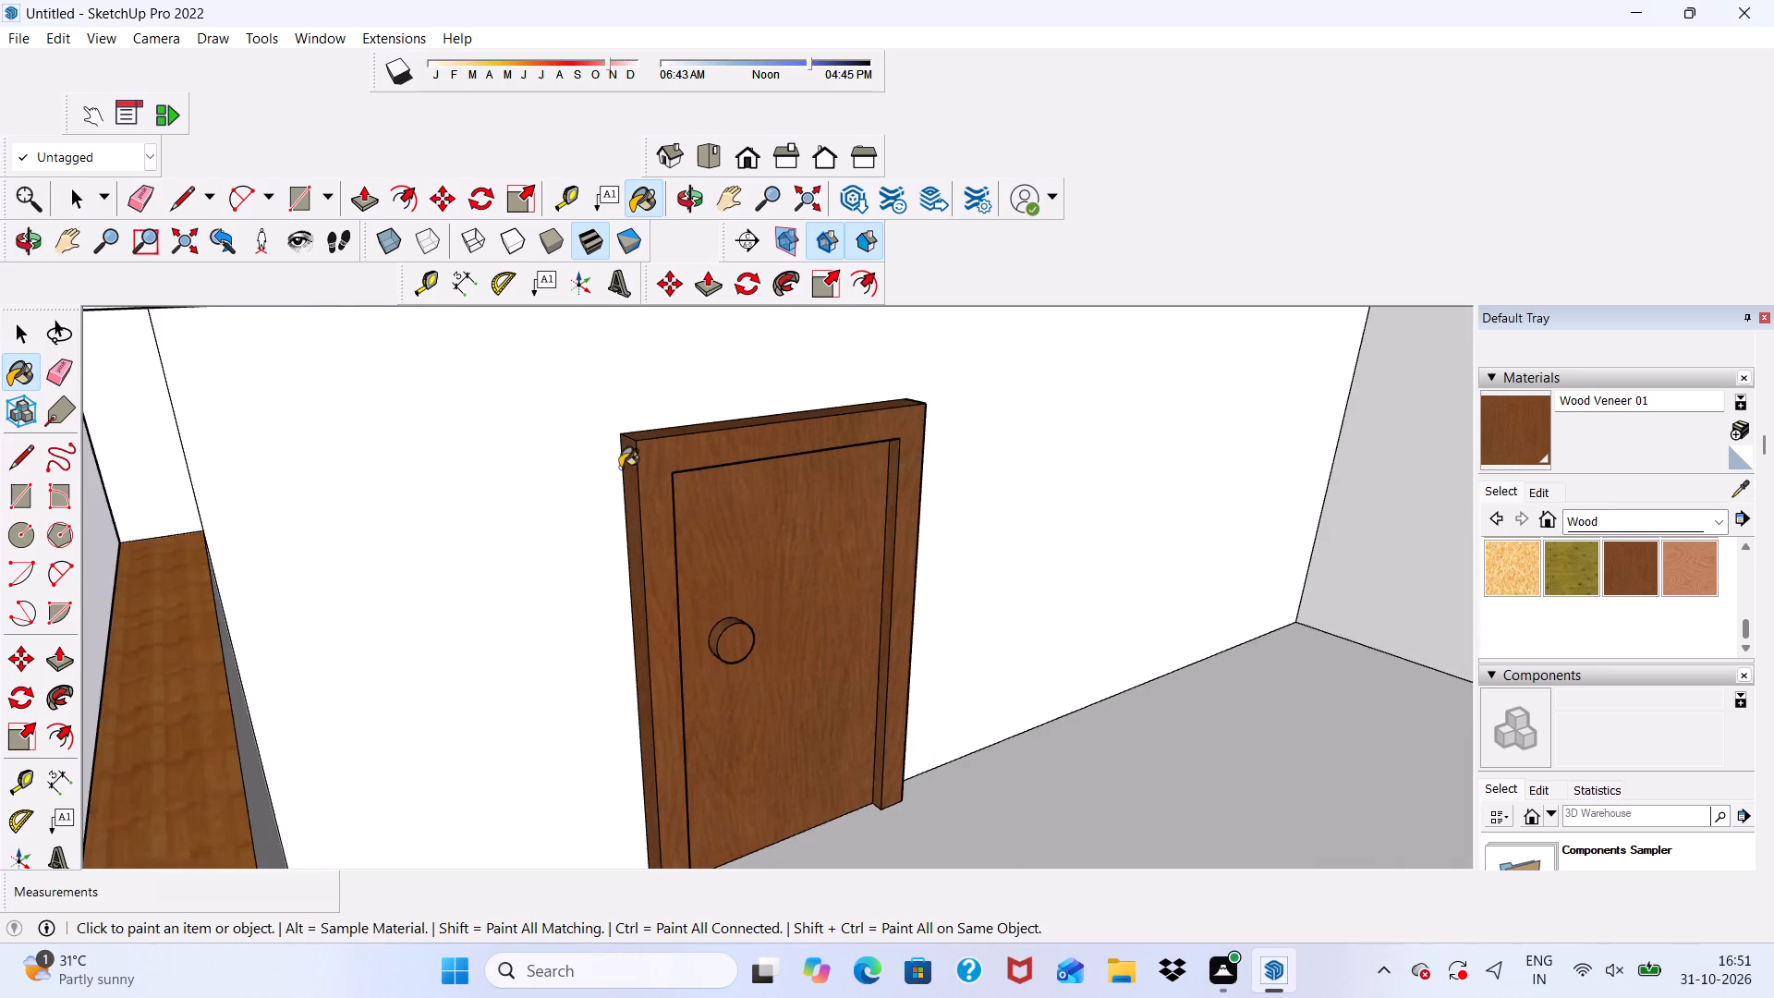
Examine the building's front and its doors on all levels from several angles.
{"action": "scroll", "coordinate": [619, 465], "scroll_direction": "down", "scroll_amount": 12}
{"action": "middle_click_drag", "start_coordinate": [773, 590], "coordinate": [574, 577]}
{"action": "scroll", "coordinate": [572, 569], "scroll_direction": "up", "scroll_amount": 2}
{"action": "scroll", "coordinate": [617, 531], "scroll_direction": "down", "scroll_amount": 6}
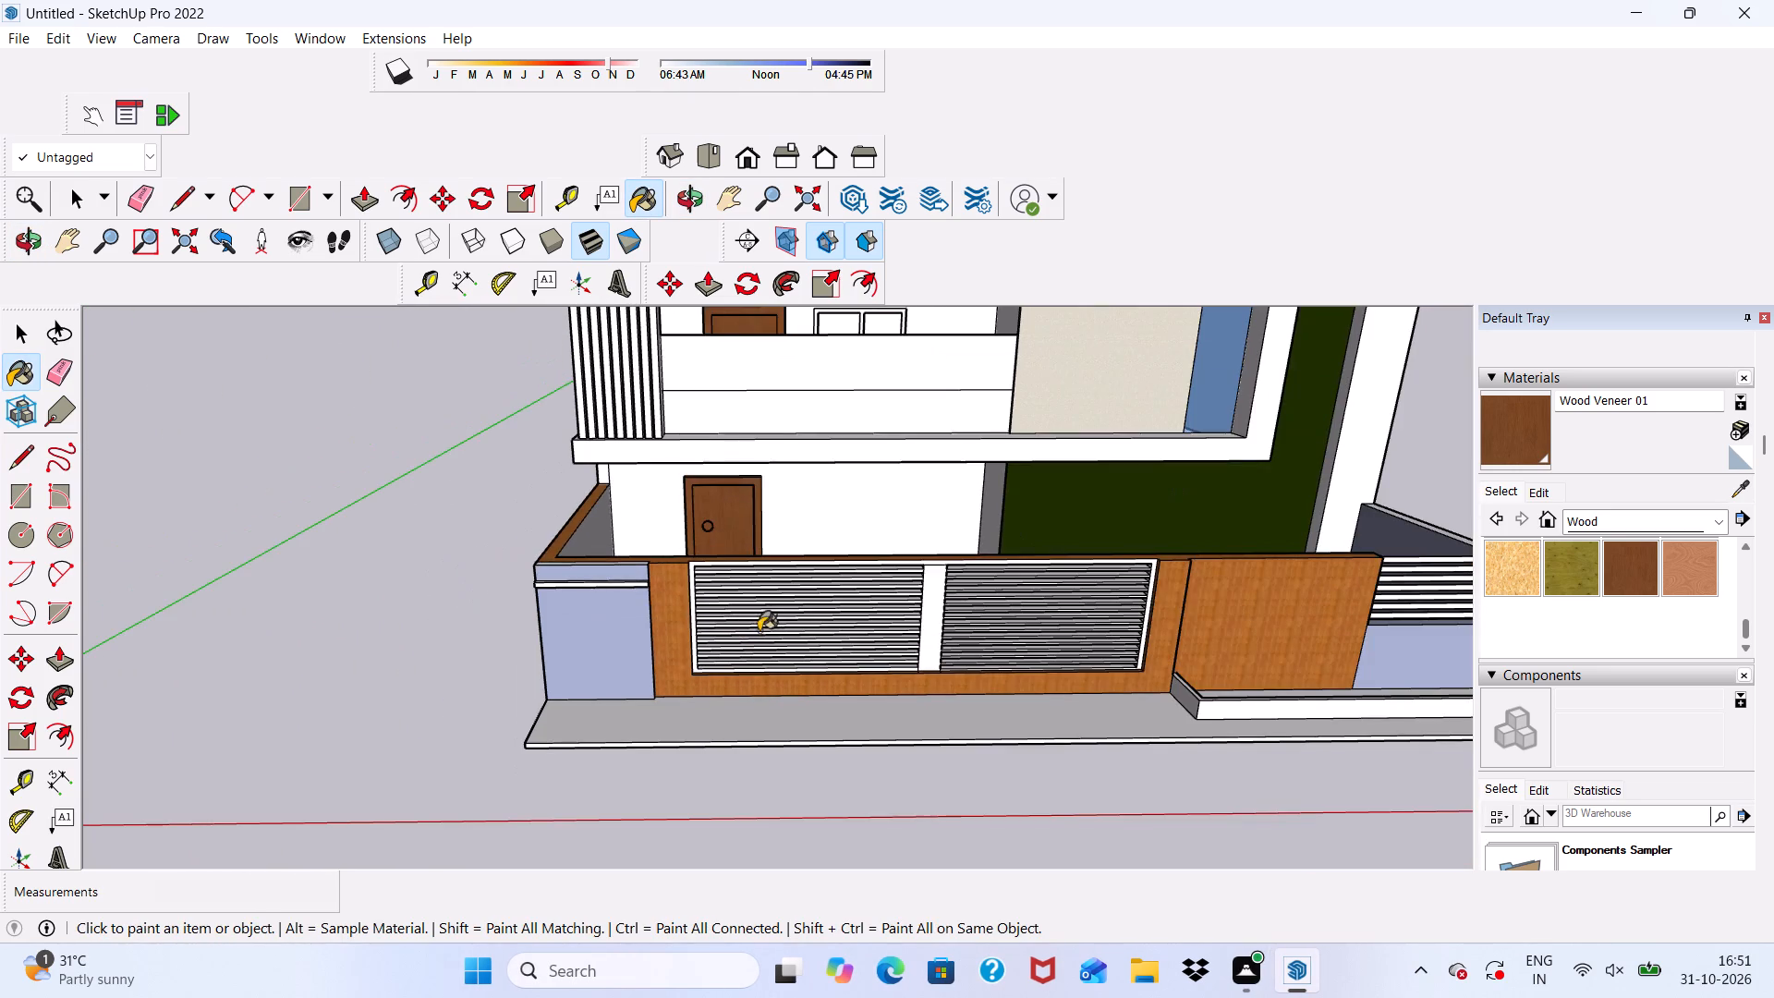
{"action": "middle_click_drag", "start_coordinate": [757, 624], "coordinate": [632, 529]}
{"action": "scroll", "coordinate": [763, 493], "scroll_direction": "down", "scroll_amount": 9}
{"action": "scroll", "coordinate": [752, 411], "scroll_direction": "up", "scroll_amount": 7}
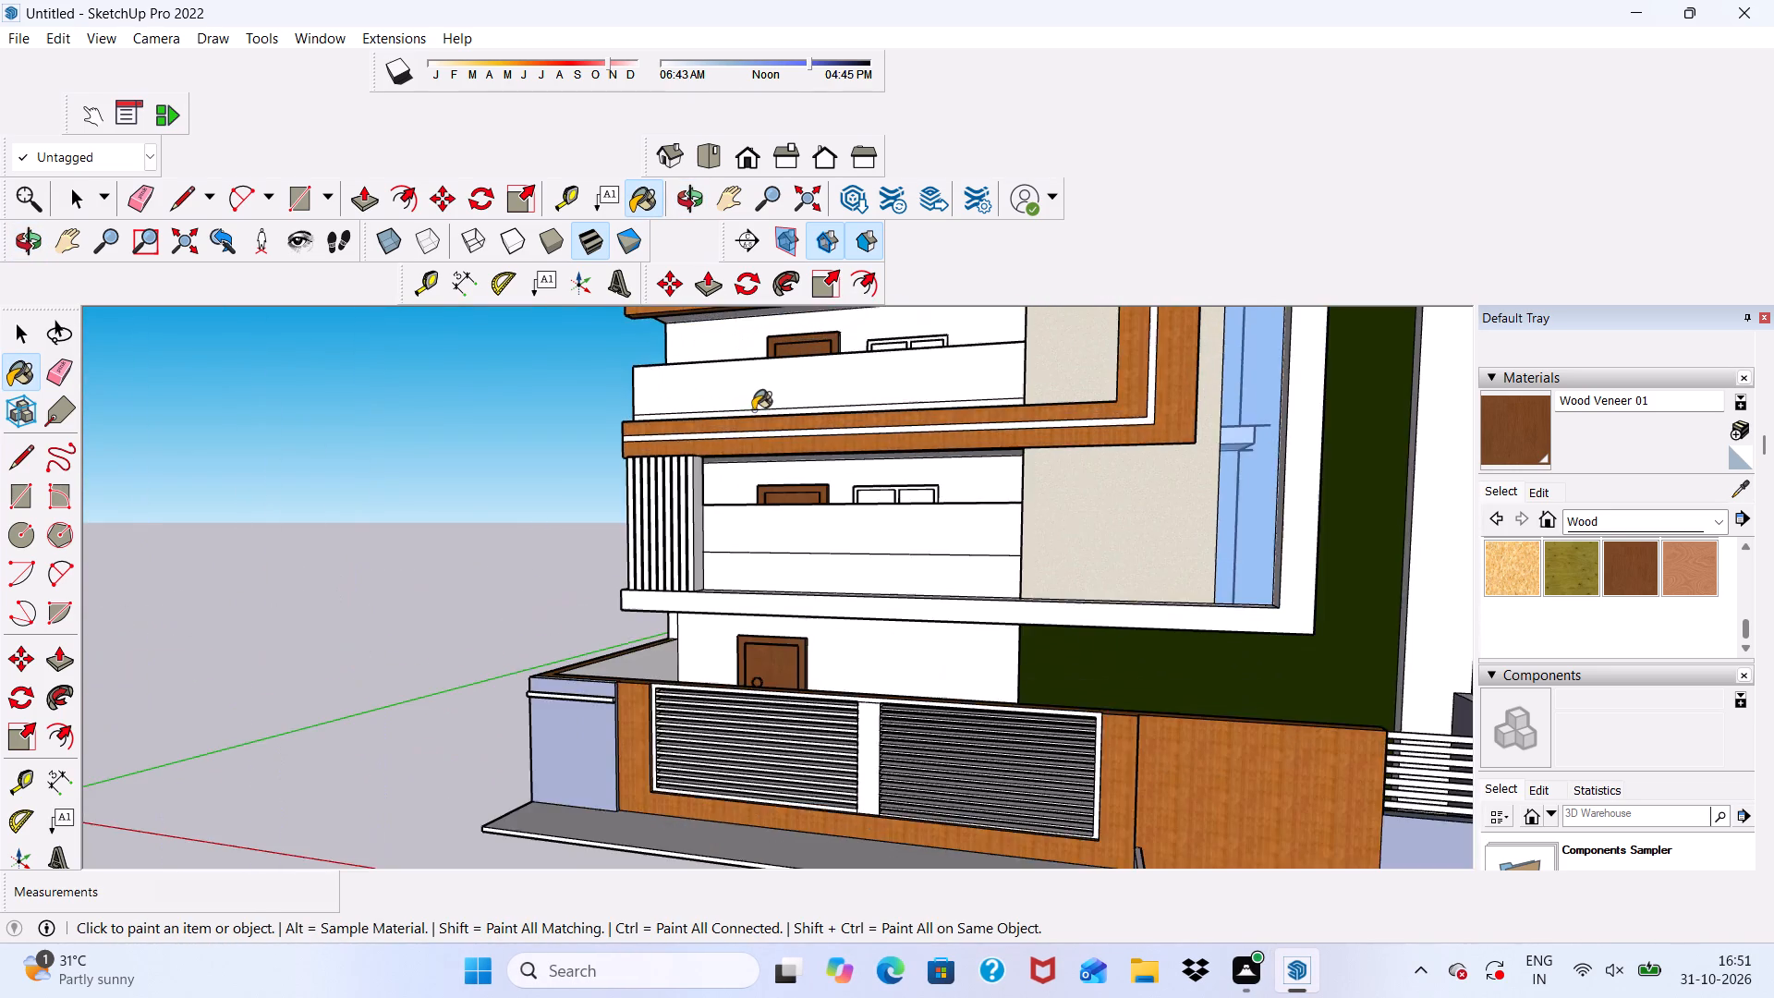
{"action": "scroll", "coordinate": [765, 446], "scroll_direction": "down", "scroll_amount": 1}
{"action": "middle_click_drag", "start_coordinate": [822, 539], "coordinate": [982, 576]}
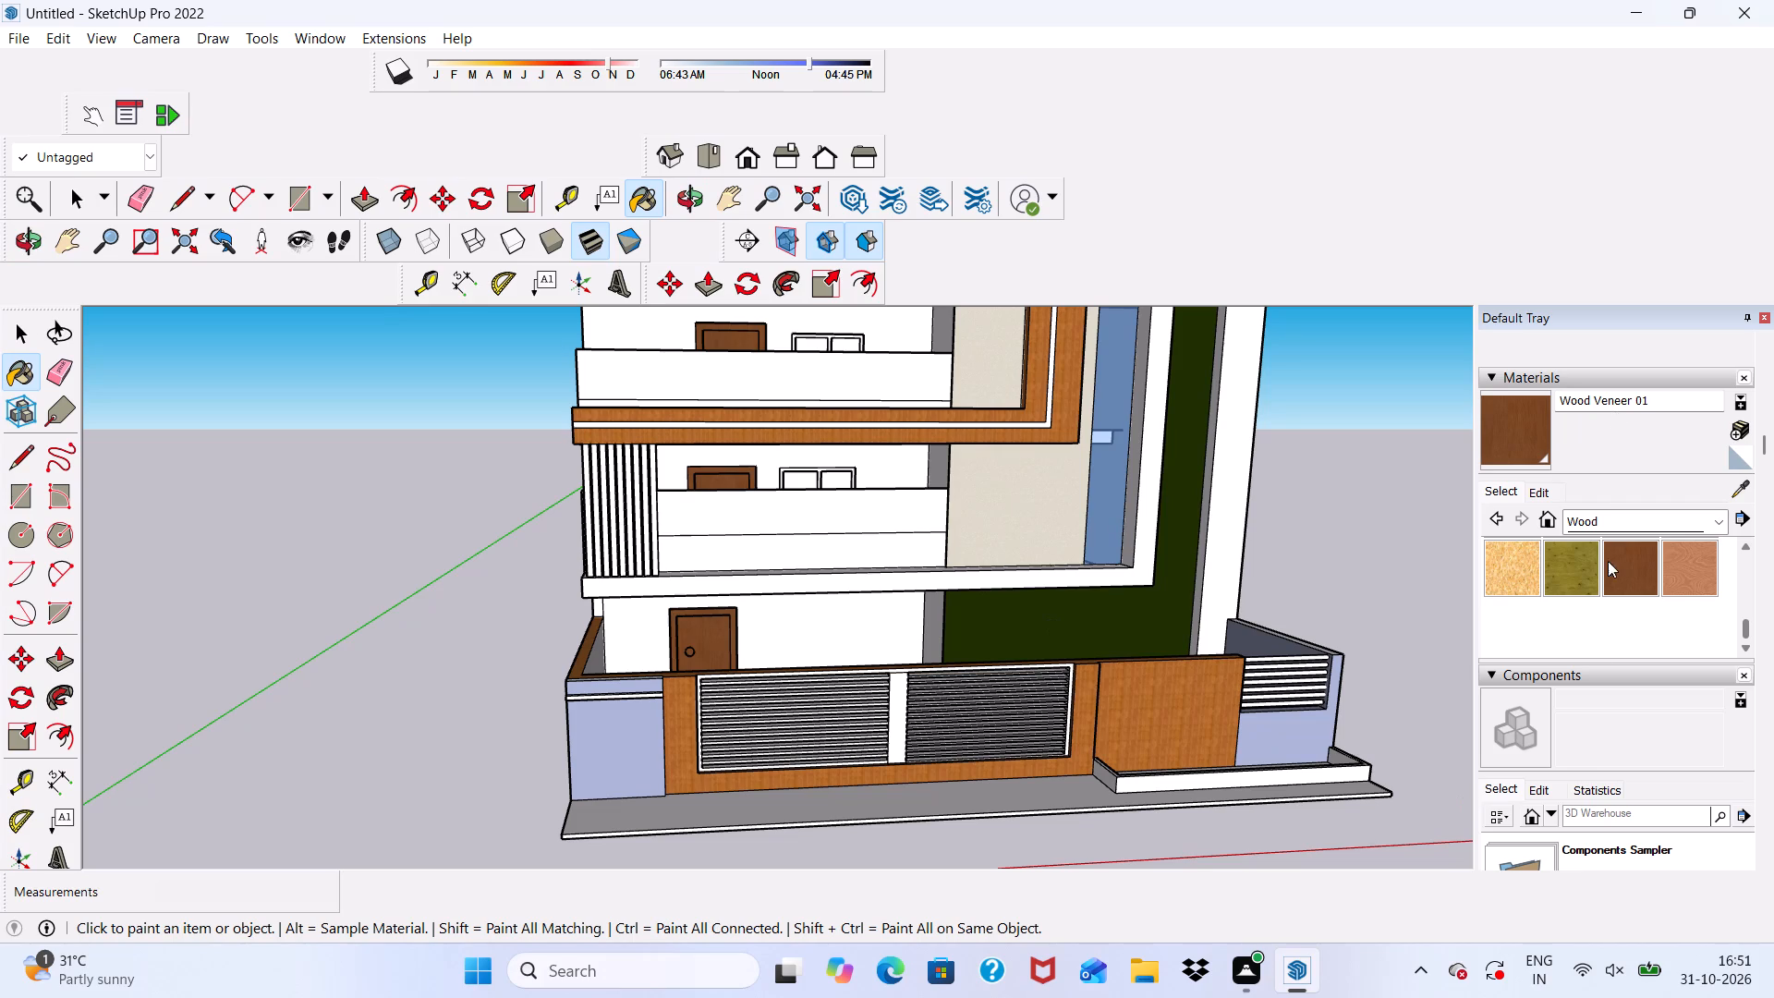
Choose 0137_Black from the Colors-Named collection and paint the front face of the two-pane window frame beside the balcony door.
{"action": "left_click", "coordinate": [1717, 521]}
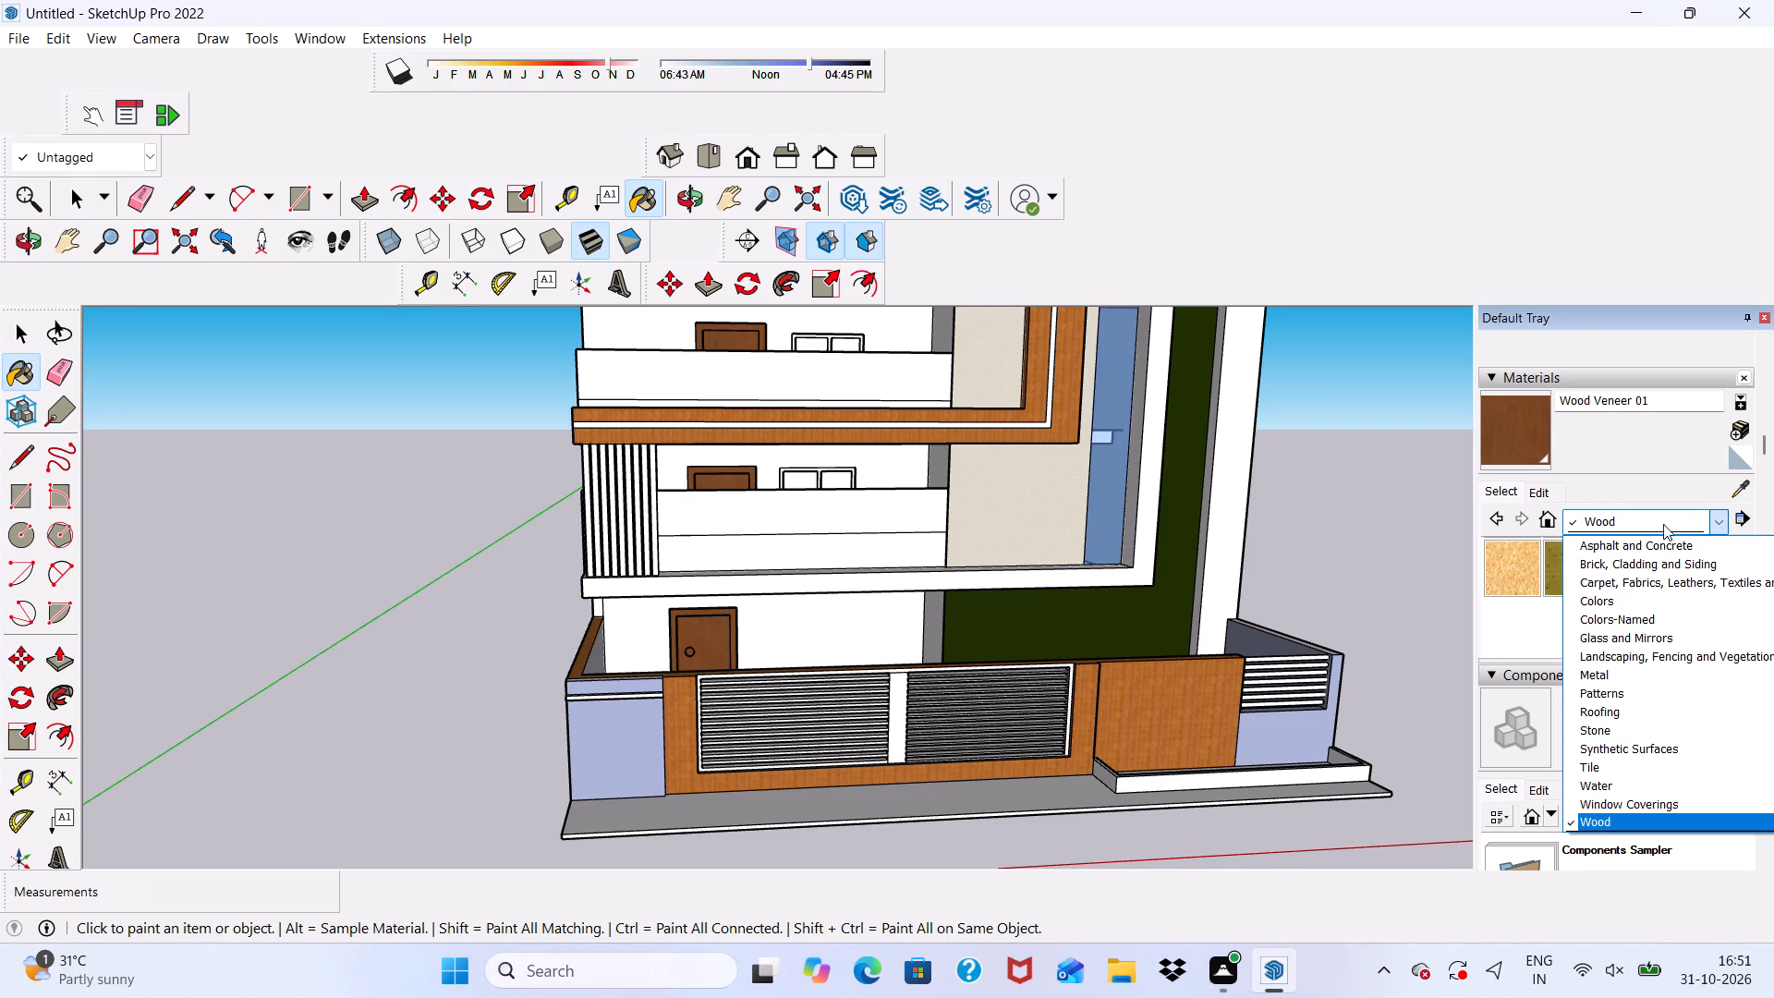
{"action": "left_click", "coordinate": [1598, 618]}
{"action": "scroll", "coordinate": [1598, 602], "scroll_direction": "down", "scroll_amount": 3}
{"action": "scroll", "coordinate": [1598, 602], "scroll_direction": "up", "scroll_amount": 1}
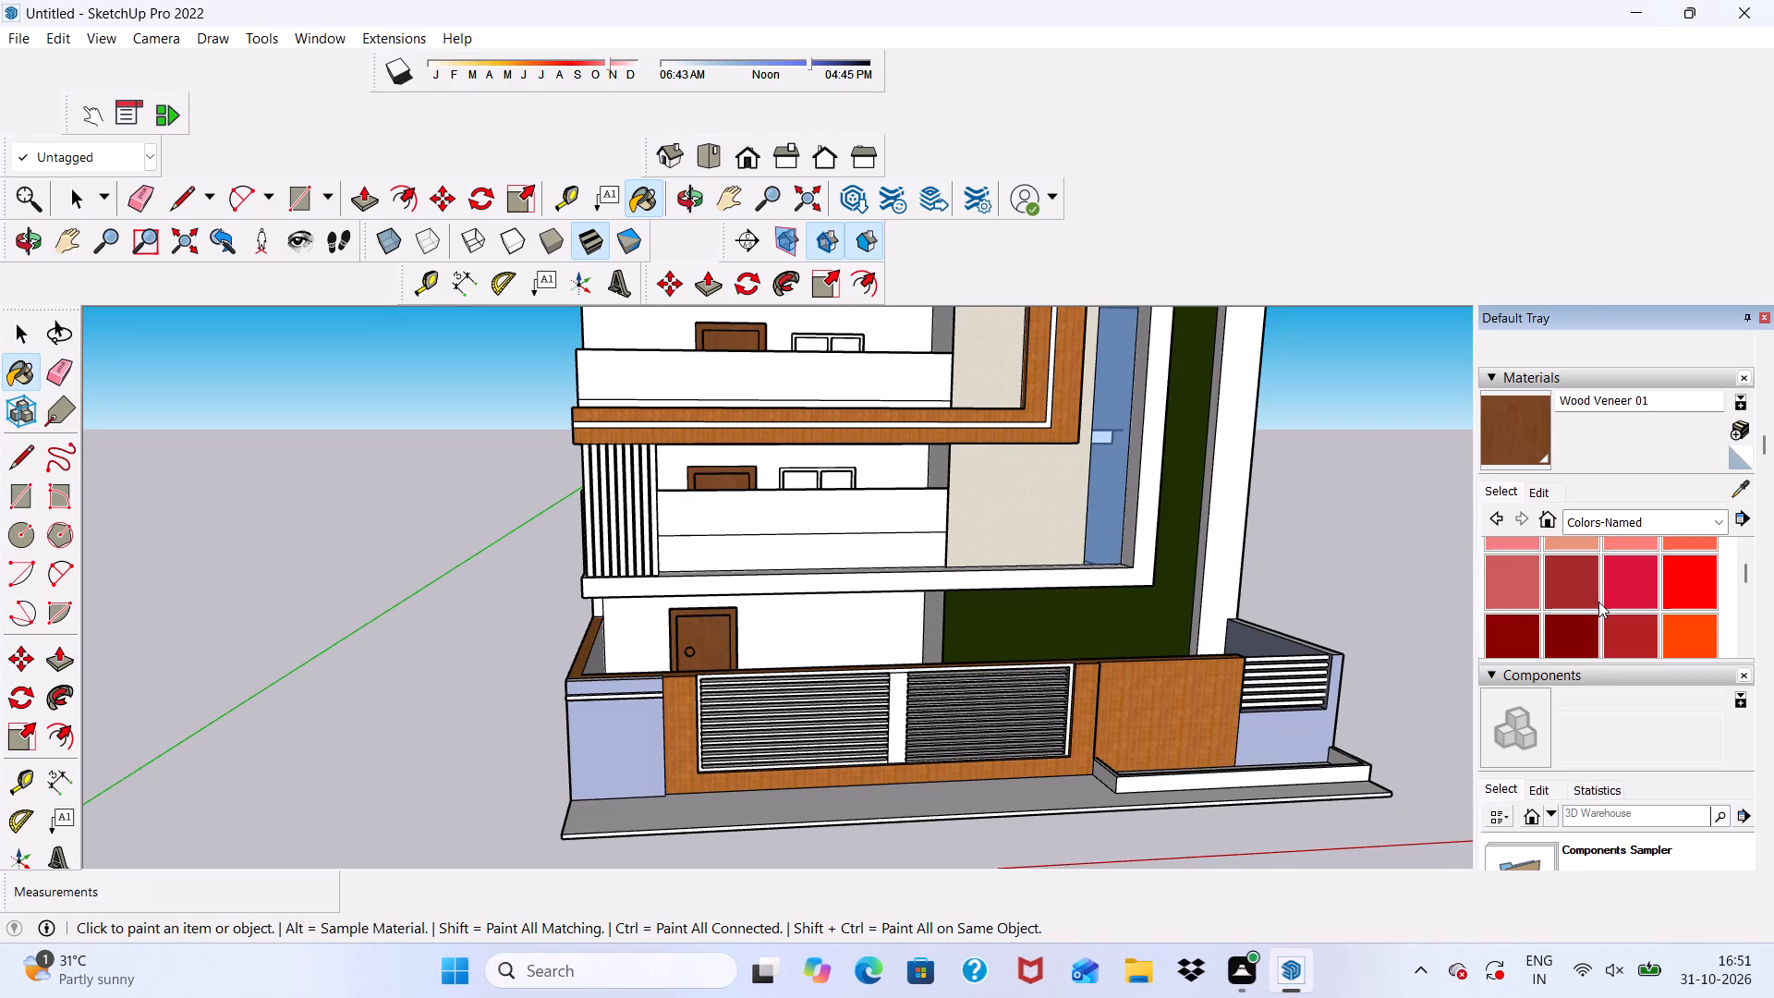
{"action": "scroll", "coordinate": [1598, 602], "scroll_direction": "down", "scroll_amount": 9}
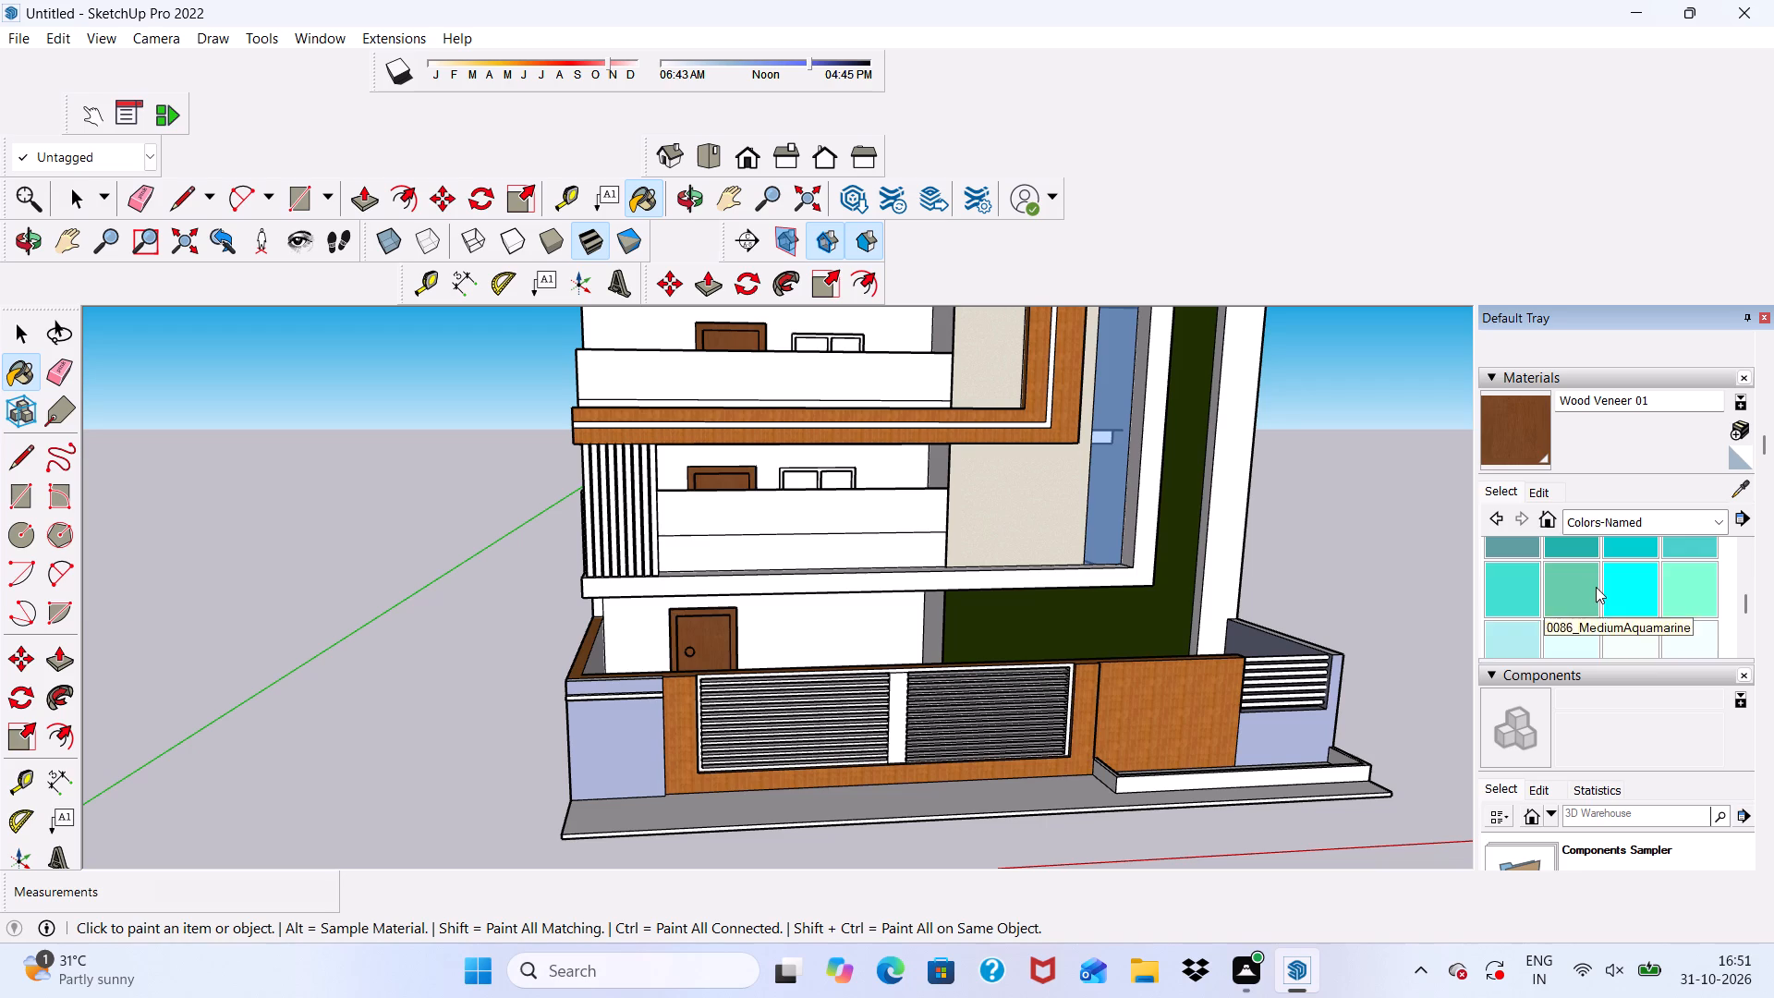
{"action": "scroll", "coordinate": [1596, 587], "scroll_direction": "down", "scroll_amount": 8}
{"action": "scroll", "coordinate": [1596, 584], "scroll_direction": "up", "scroll_amount": 1}
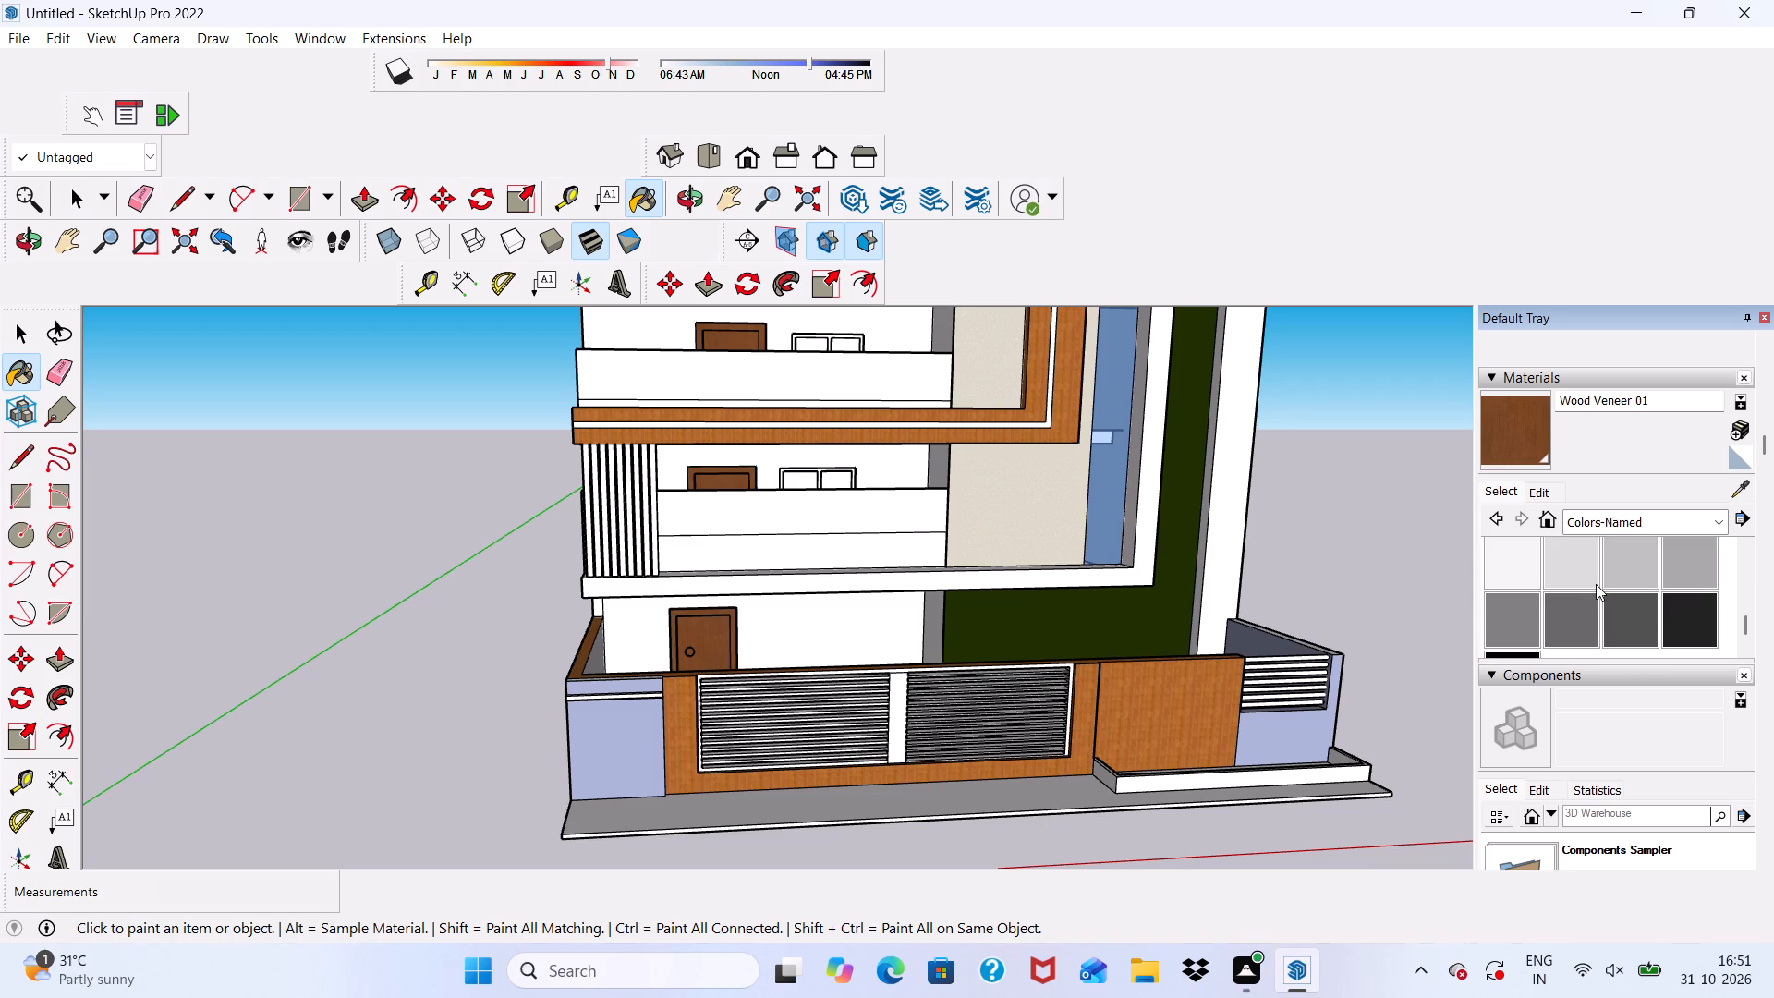
{"action": "scroll", "coordinate": [1596, 584], "scroll_direction": "down", "scroll_amount": 1}
{"action": "left_click", "coordinate": [1518, 578]}
{"action": "scroll", "coordinate": [1053, 474], "scroll_direction": "up", "scroll_amount": 5}
{"action": "scroll", "coordinate": [827, 471], "scroll_direction": "up", "scroll_amount": 17}
{"action": "left_click", "coordinate": [529, 505]}
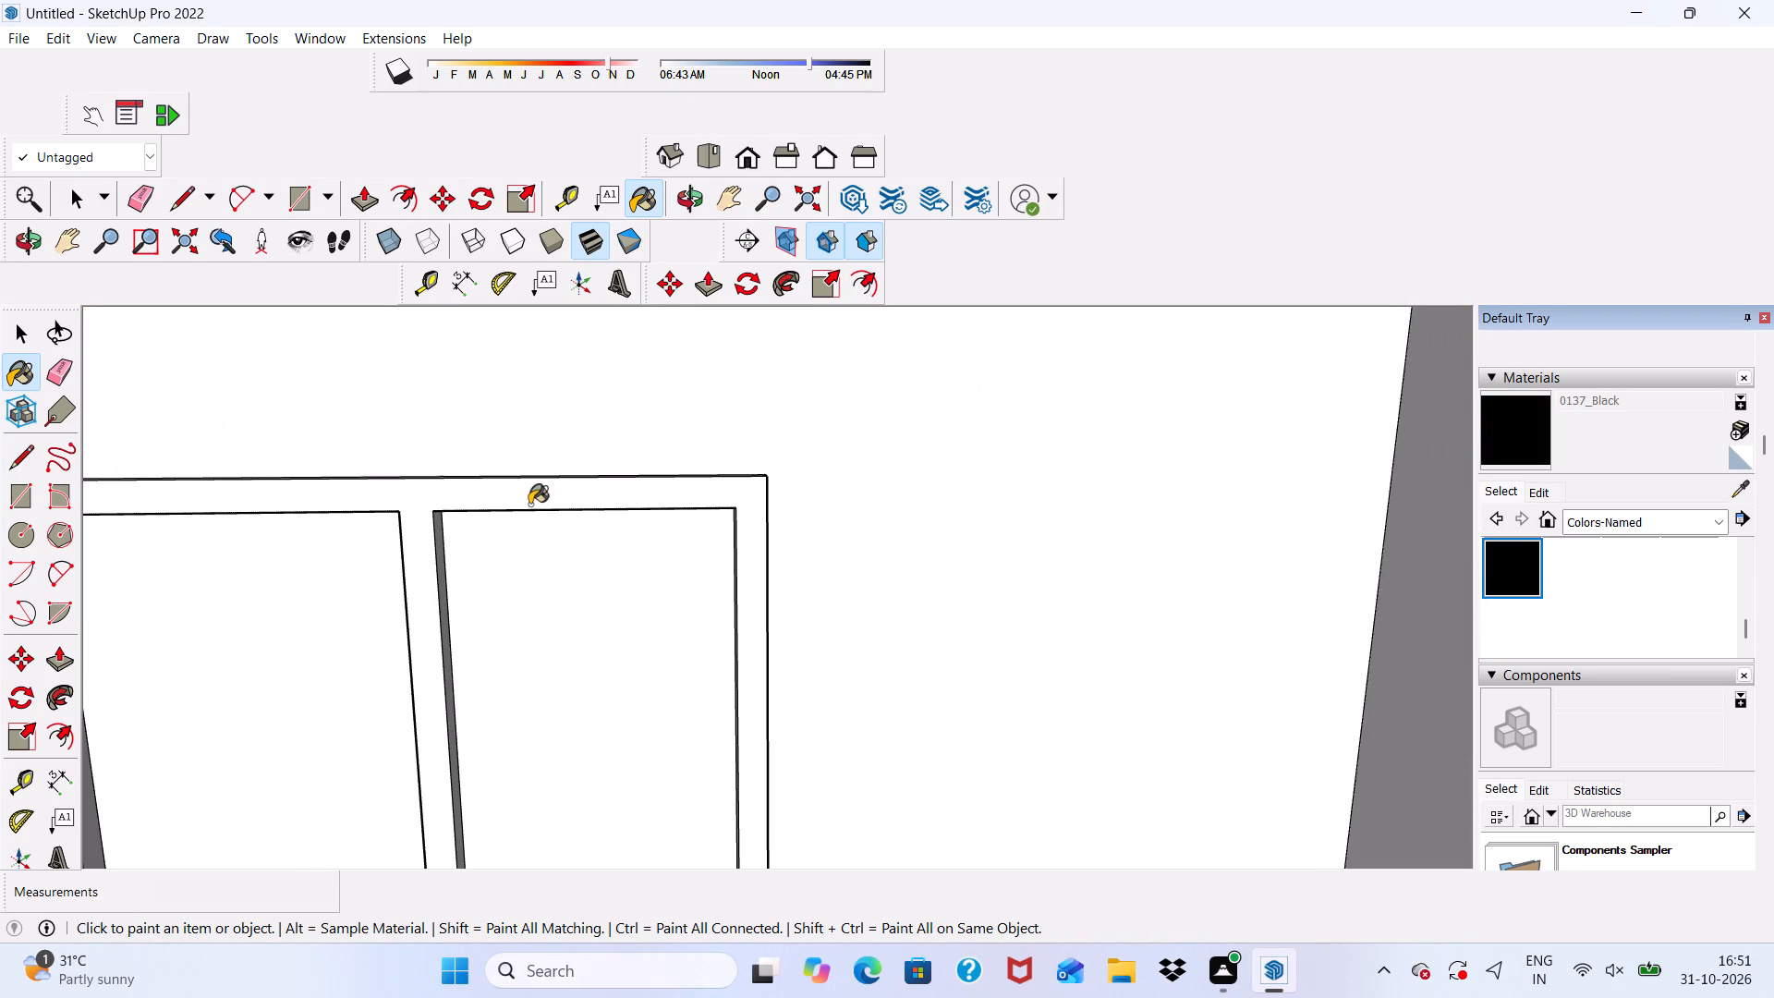
Paint the window frame's inner left jamb, the mullion's right side, the outer right side and the top face with 0137_Black.
{"action": "scroll", "coordinate": [735, 556], "scroll_direction": "down", "scroll_amount": 1}
{"action": "middle_click_drag", "start_coordinate": [739, 557], "coordinate": [475, 570]}
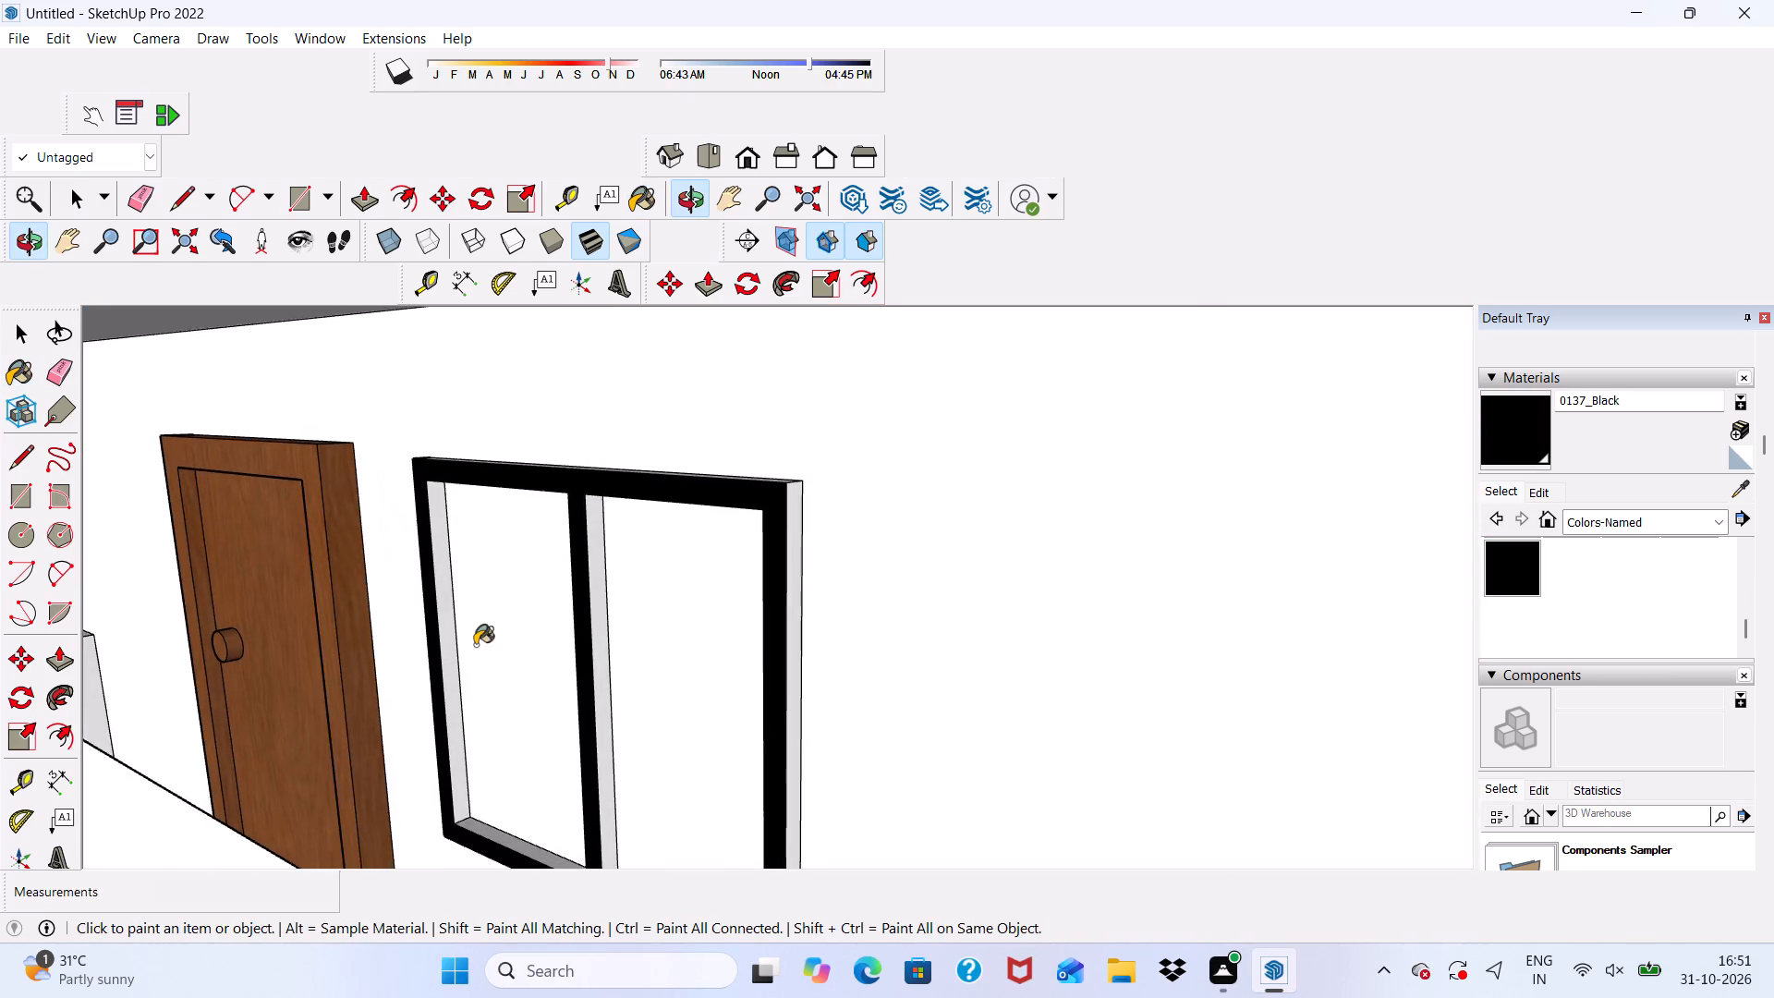
{"action": "scroll", "coordinate": [475, 663], "scroll_direction": "up", "scroll_amount": 5}
{"action": "left_click", "coordinate": [421, 610]}
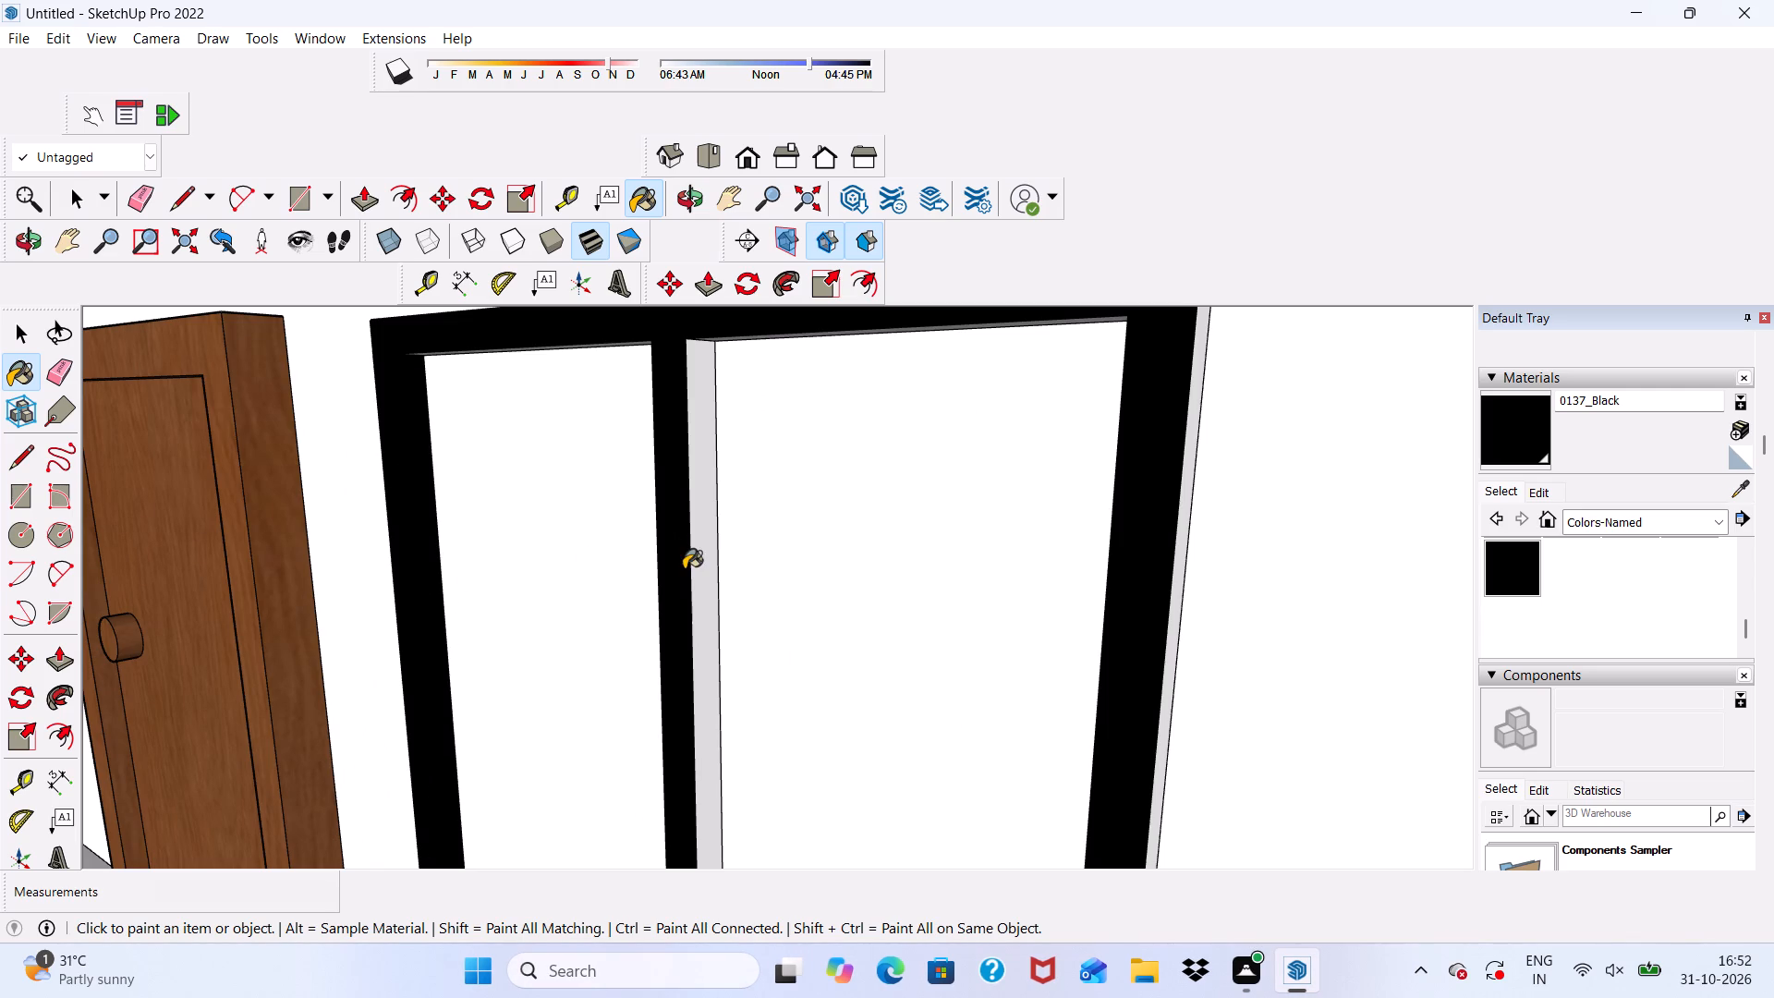
{"action": "left_click", "coordinate": [702, 572]}
{"action": "left_click", "coordinate": [1182, 569]}
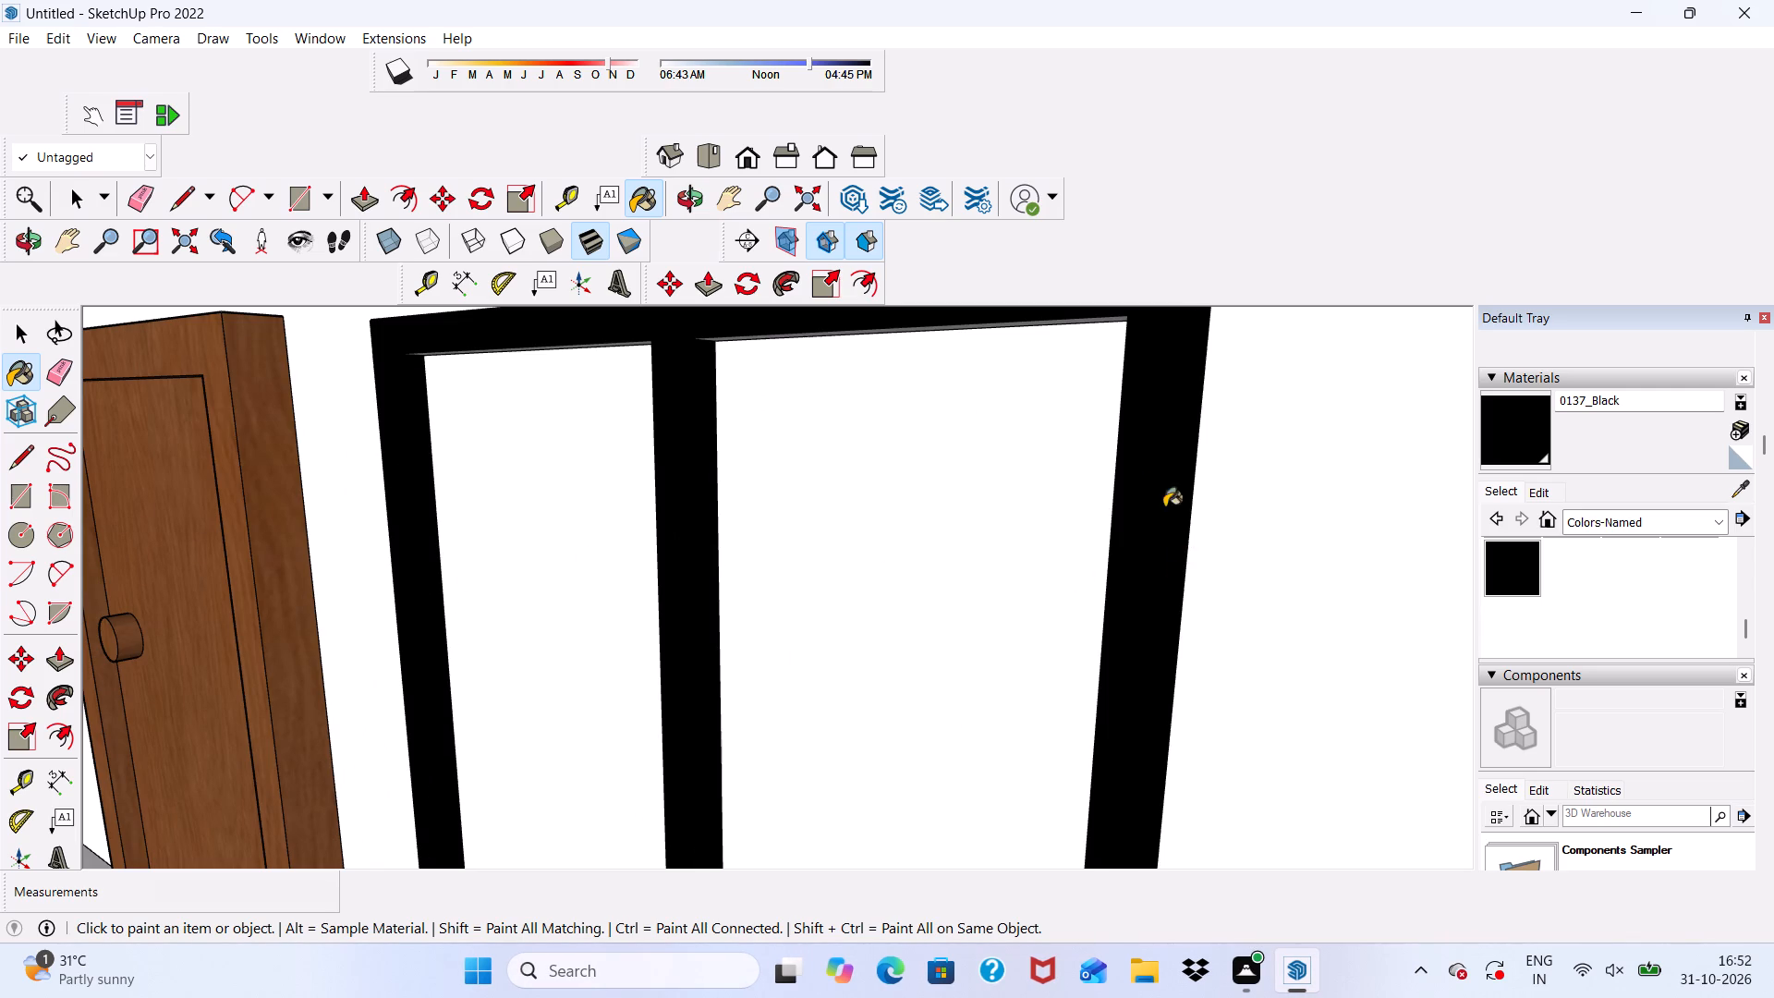
{"action": "scroll", "coordinate": [1086, 443], "scroll_direction": "down", "scroll_amount": 5}
{"action": "middle_click_drag", "start_coordinate": [891, 553], "coordinate": [830, 597]}
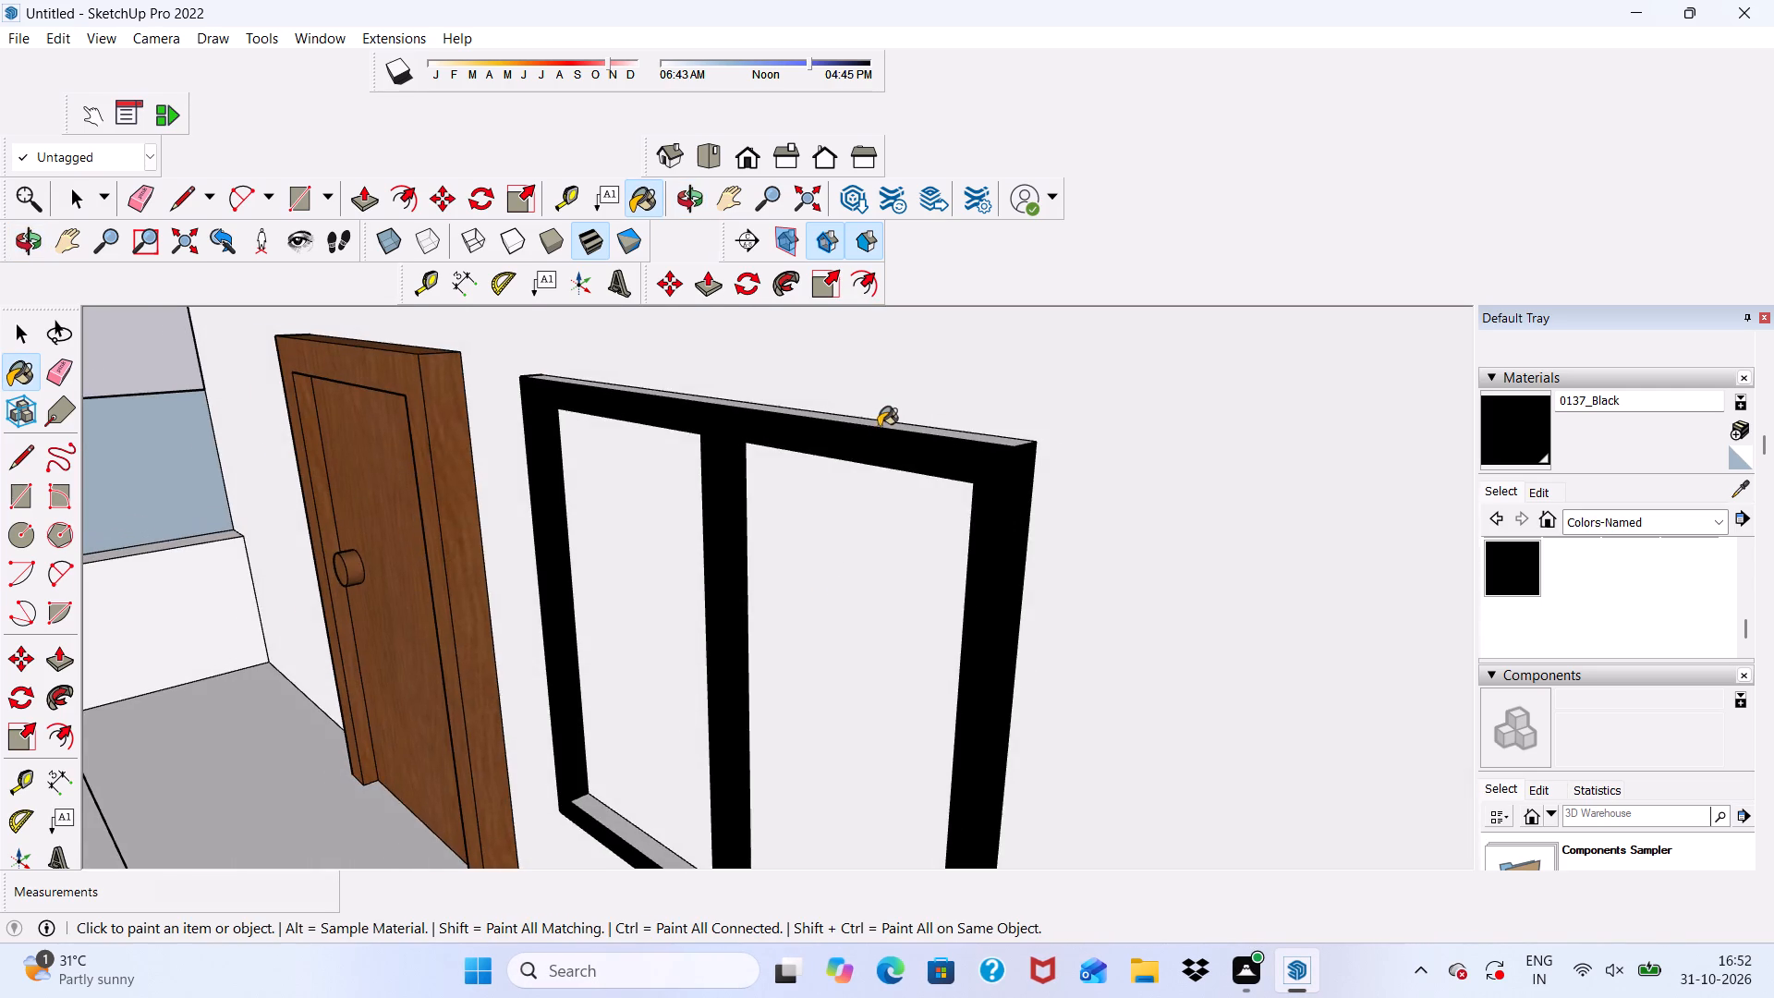
{"action": "scroll", "coordinate": [885, 414], "scroll_direction": "up", "scroll_amount": 8}
{"action": "scroll", "coordinate": [863, 444], "scroll_direction": "down", "scroll_amount": 1}
{"action": "left_click", "coordinate": [869, 432]}
Paint the inner sill faces beneath both panes of the balcony window frame with 0137_Black.
{"action": "scroll", "coordinate": [869, 432], "scroll_direction": "down", "scroll_amount": 6}
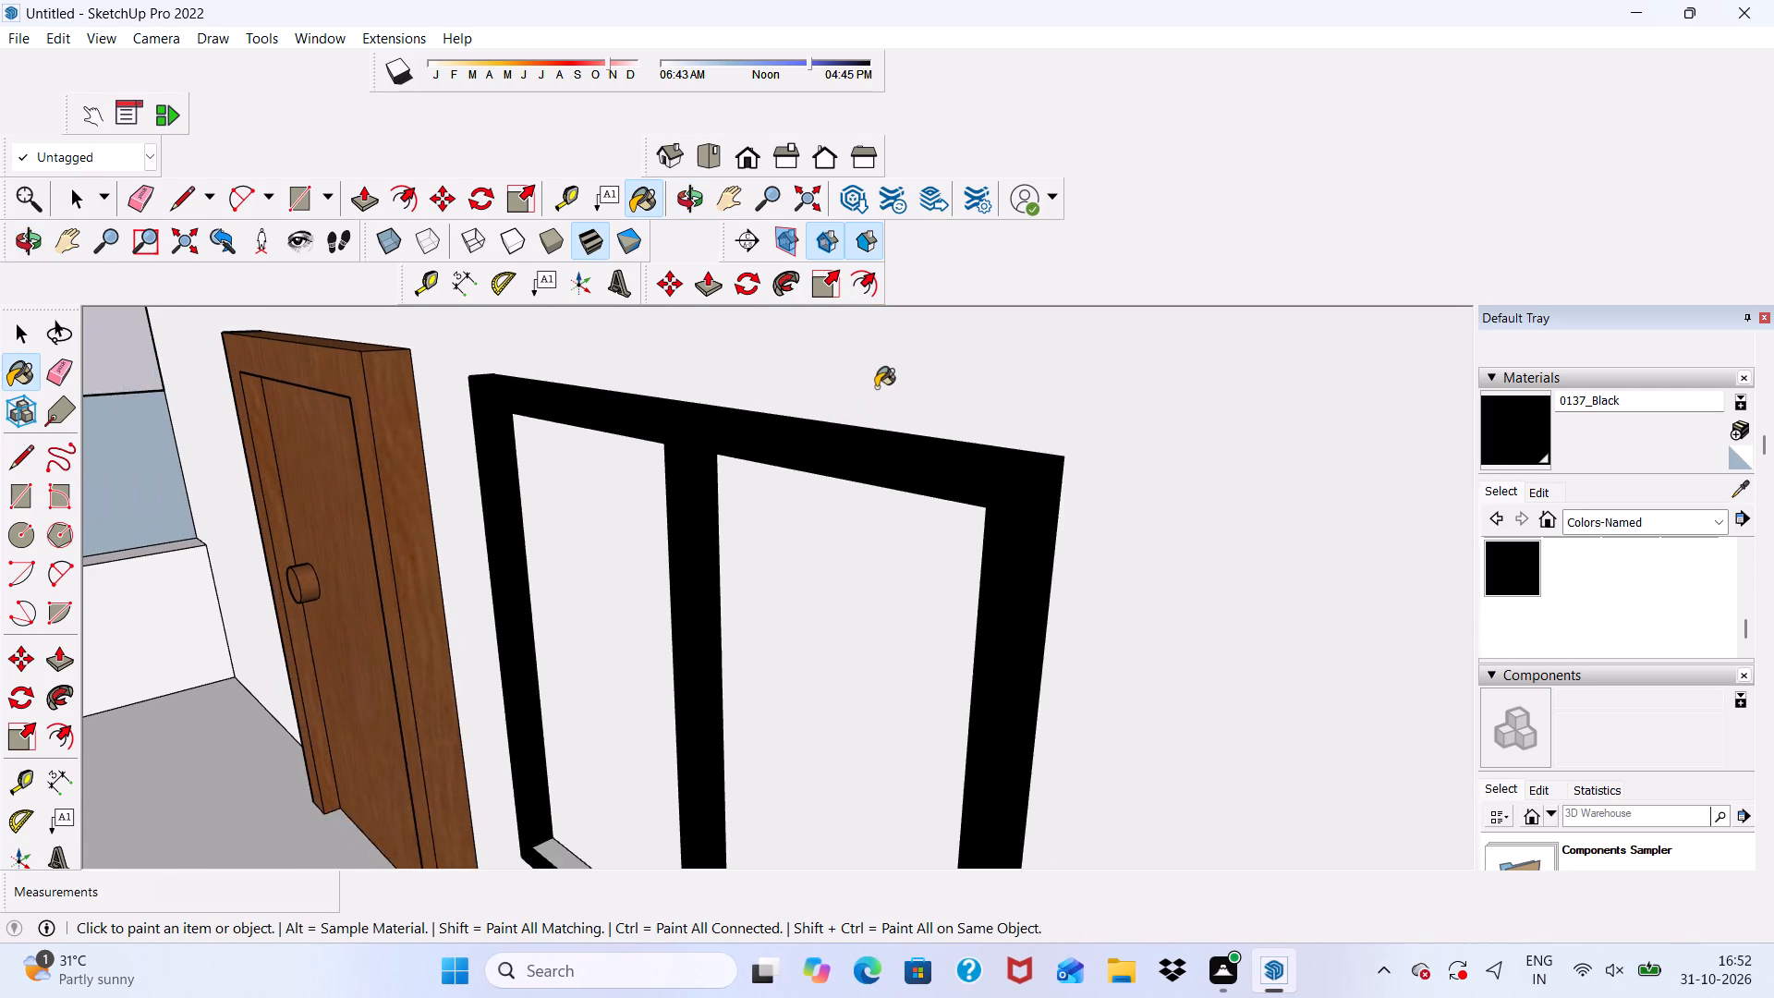
{"action": "scroll", "coordinate": [876, 387], "scroll_direction": "down", "scroll_amount": 4}
{"action": "middle_click_drag", "start_coordinate": [879, 496], "coordinate": [869, 503]}
{"action": "scroll", "coordinate": [680, 753], "scroll_direction": "up", "scroll_amount": 3}
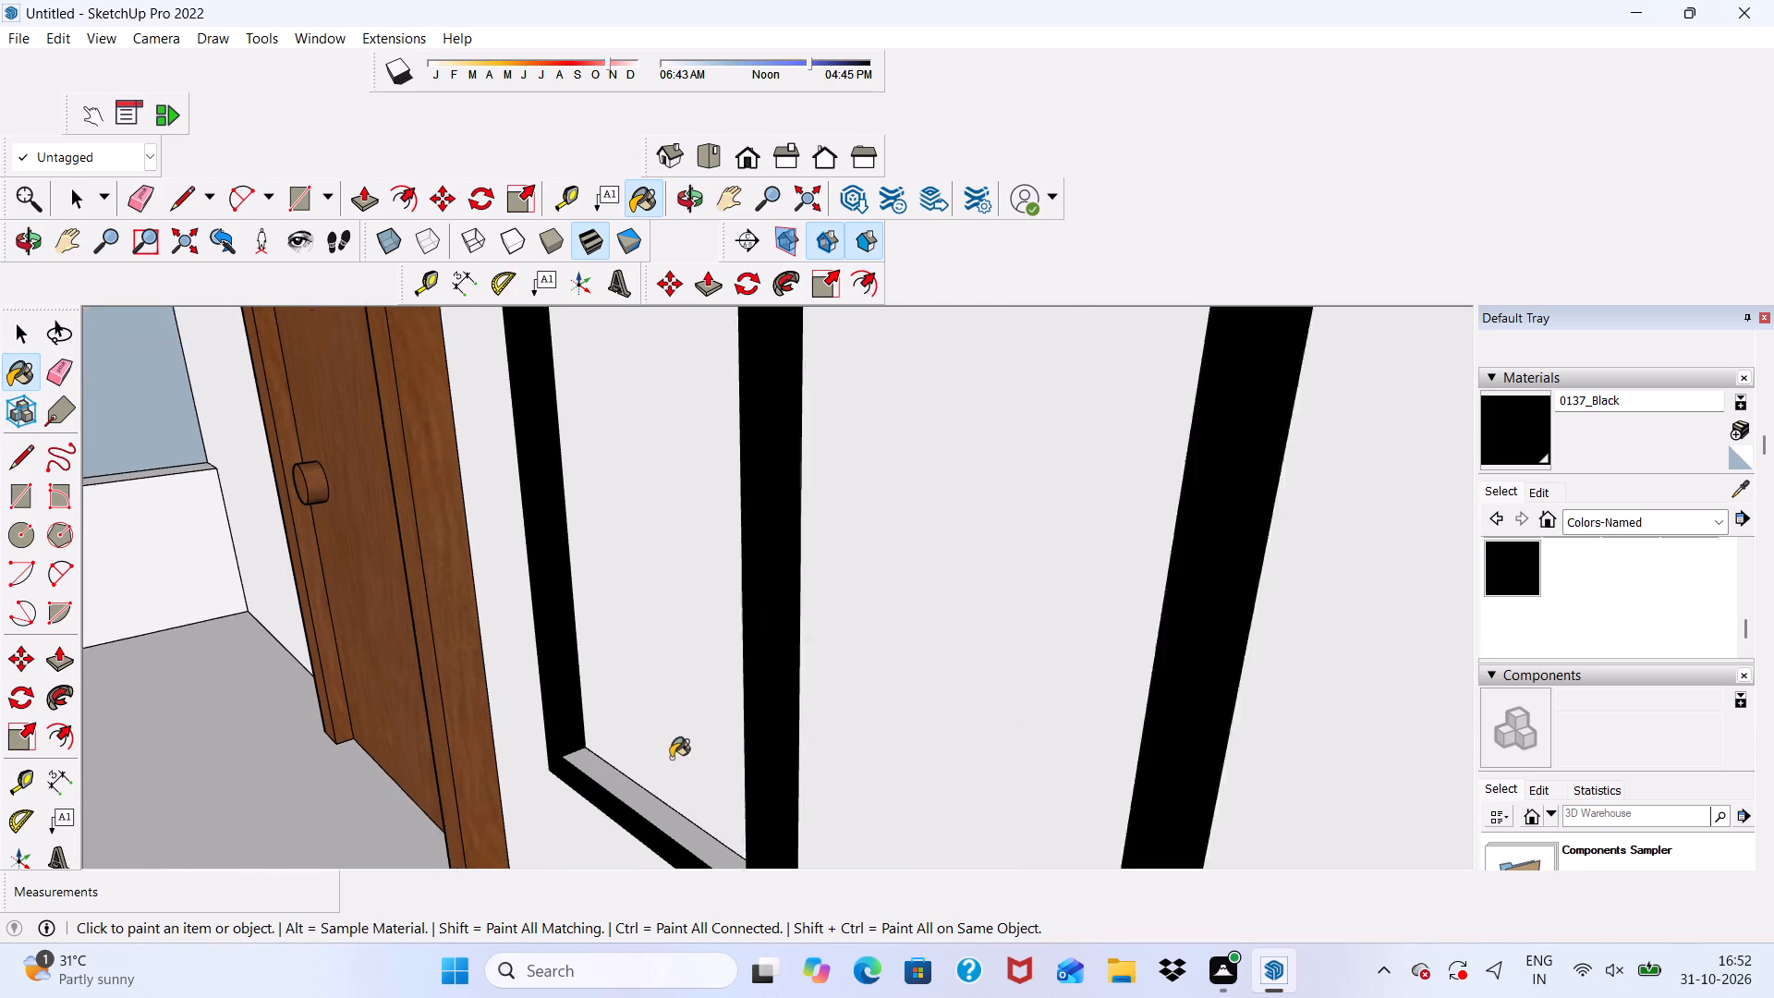
{"action": "scroll", "coordinate": [671, 758], "scroll_direction": "up", "scroll_amount": 2}
{"action": "left_click", "coordinate": [608, 778]}
{"action": "scroll", "coordinate": [747, 536], "scroll_direction": "down", "scroll_amount": 6}
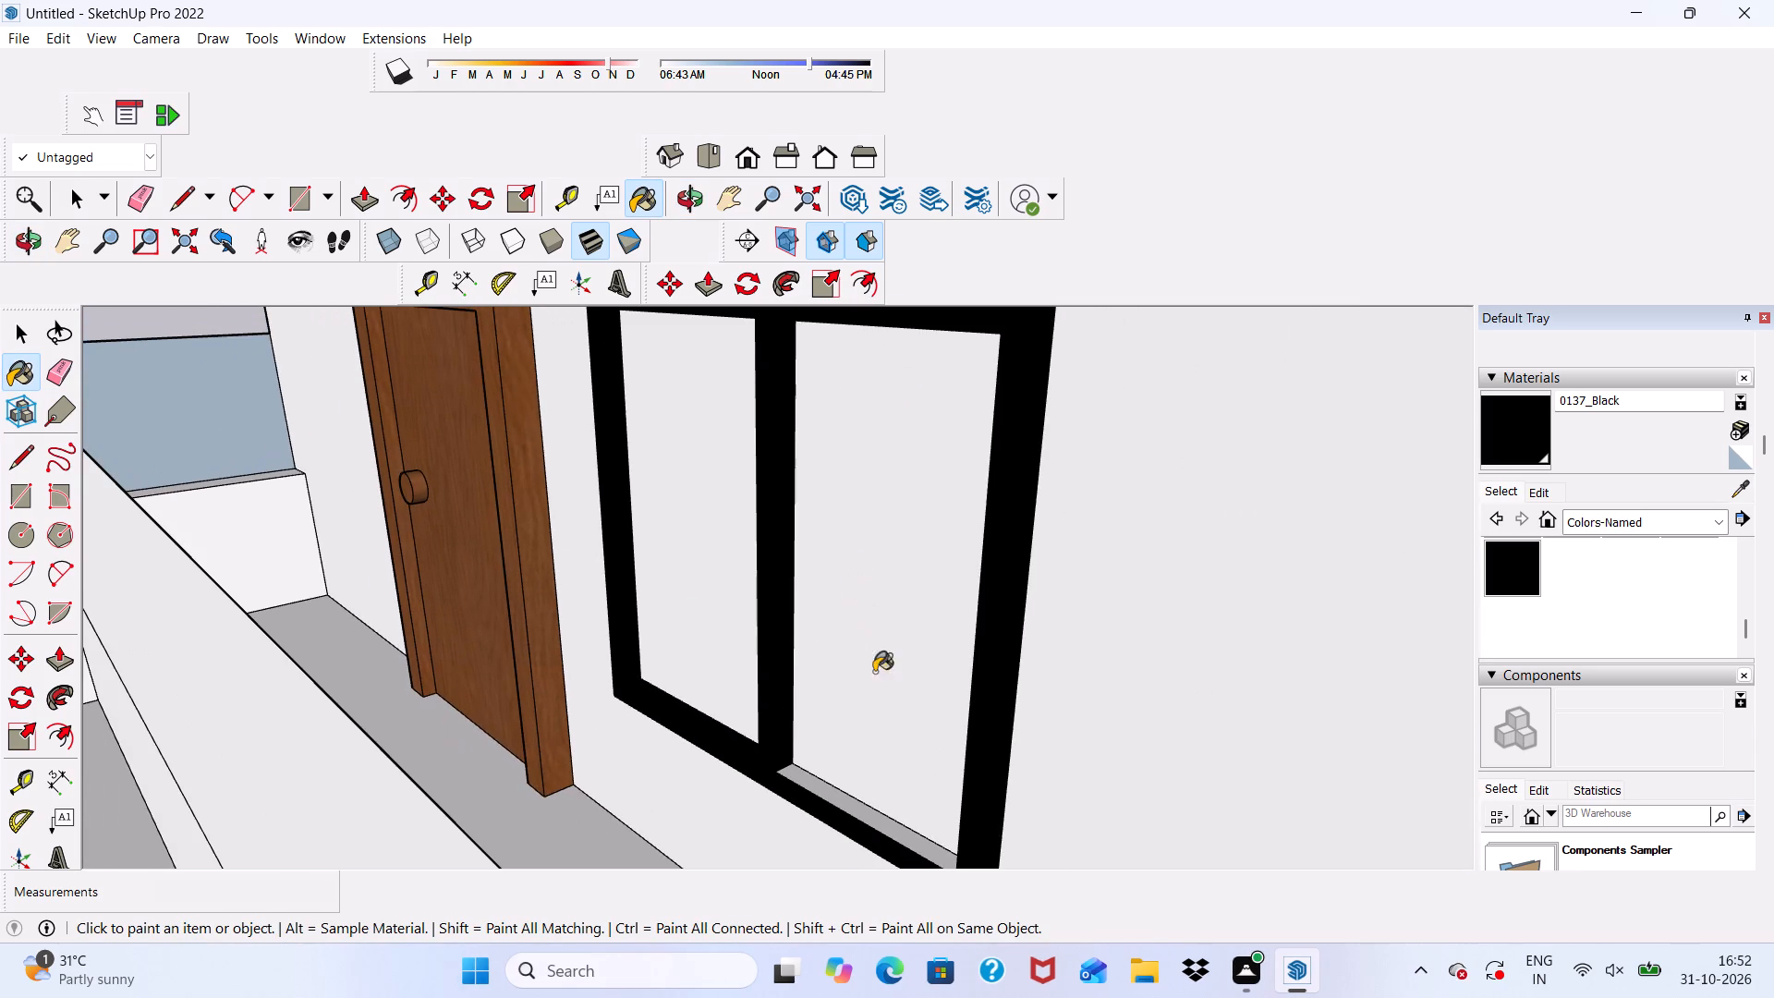
{"action": "scroll", "coordinate": [869, 727], "scroll_direction": "up", "scroll_amount": 5}
{"action": "left_click", "coordinate": [798, 812]}
{"action": "left_click", "coordinate": [788, 821]}
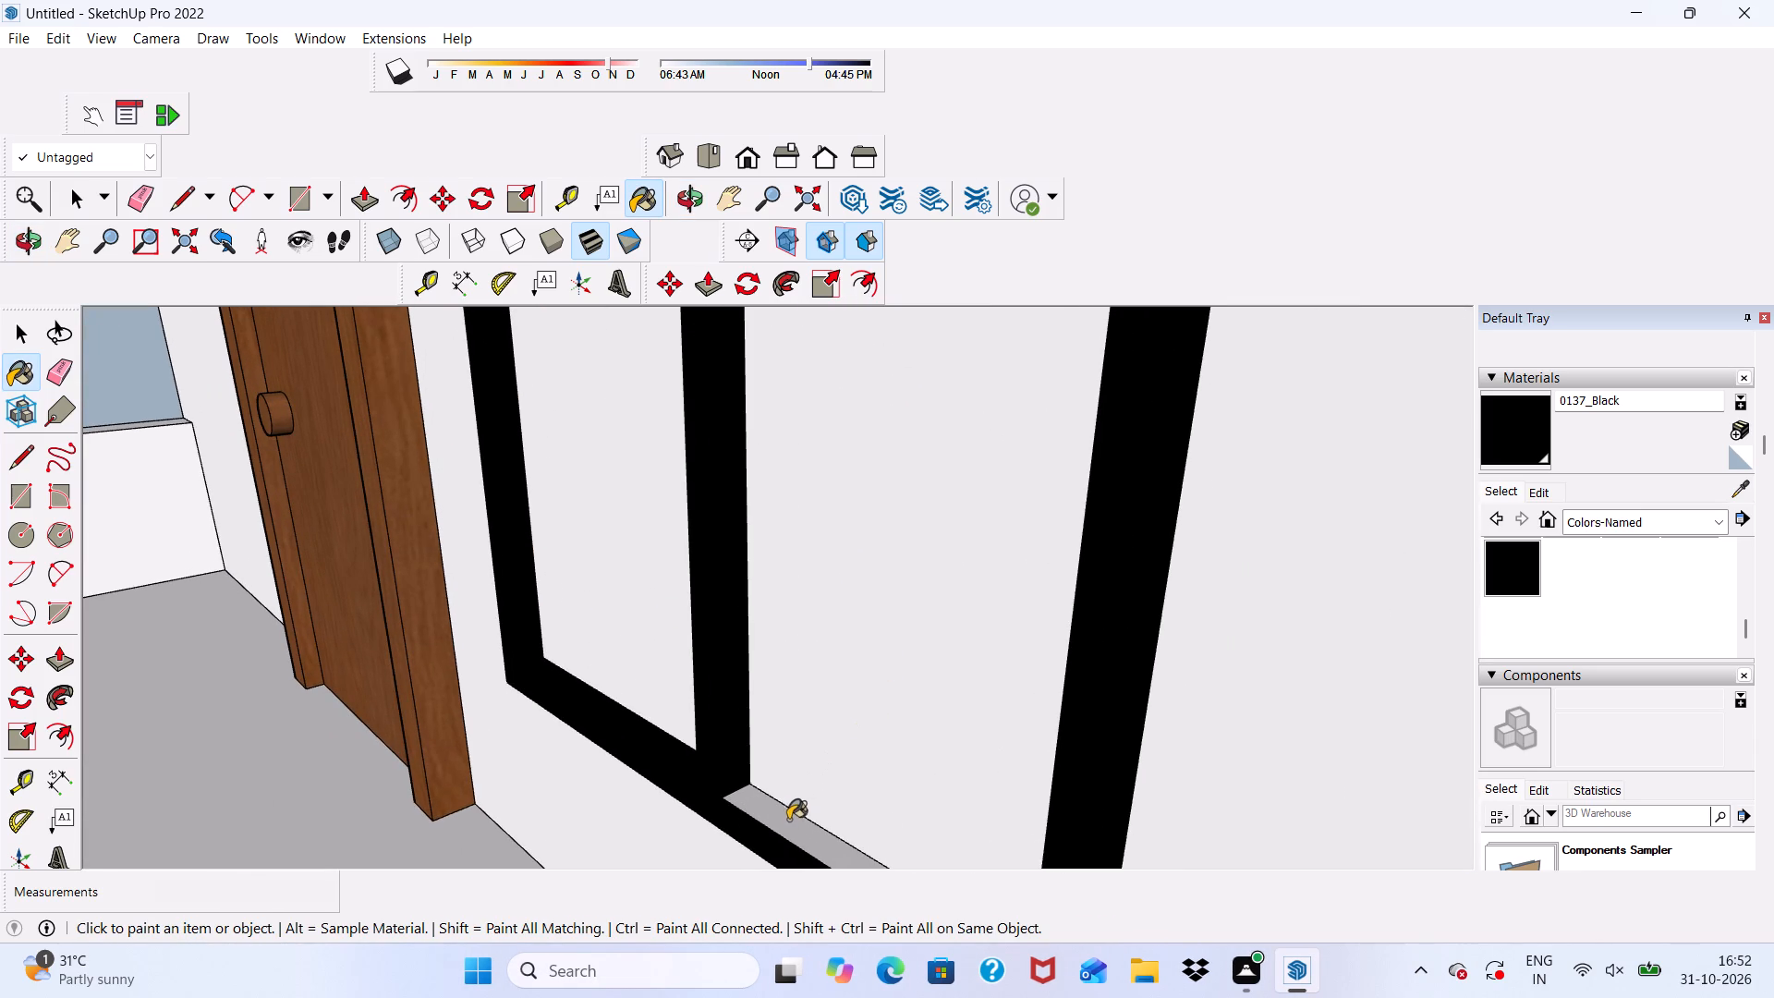
Paint the inner face of the balcony window frame's right jamb with 0137_Black.
{"action": "middle_click_drag", "start_coordinate": [823, 612], "coordinate": [1043, 475]}
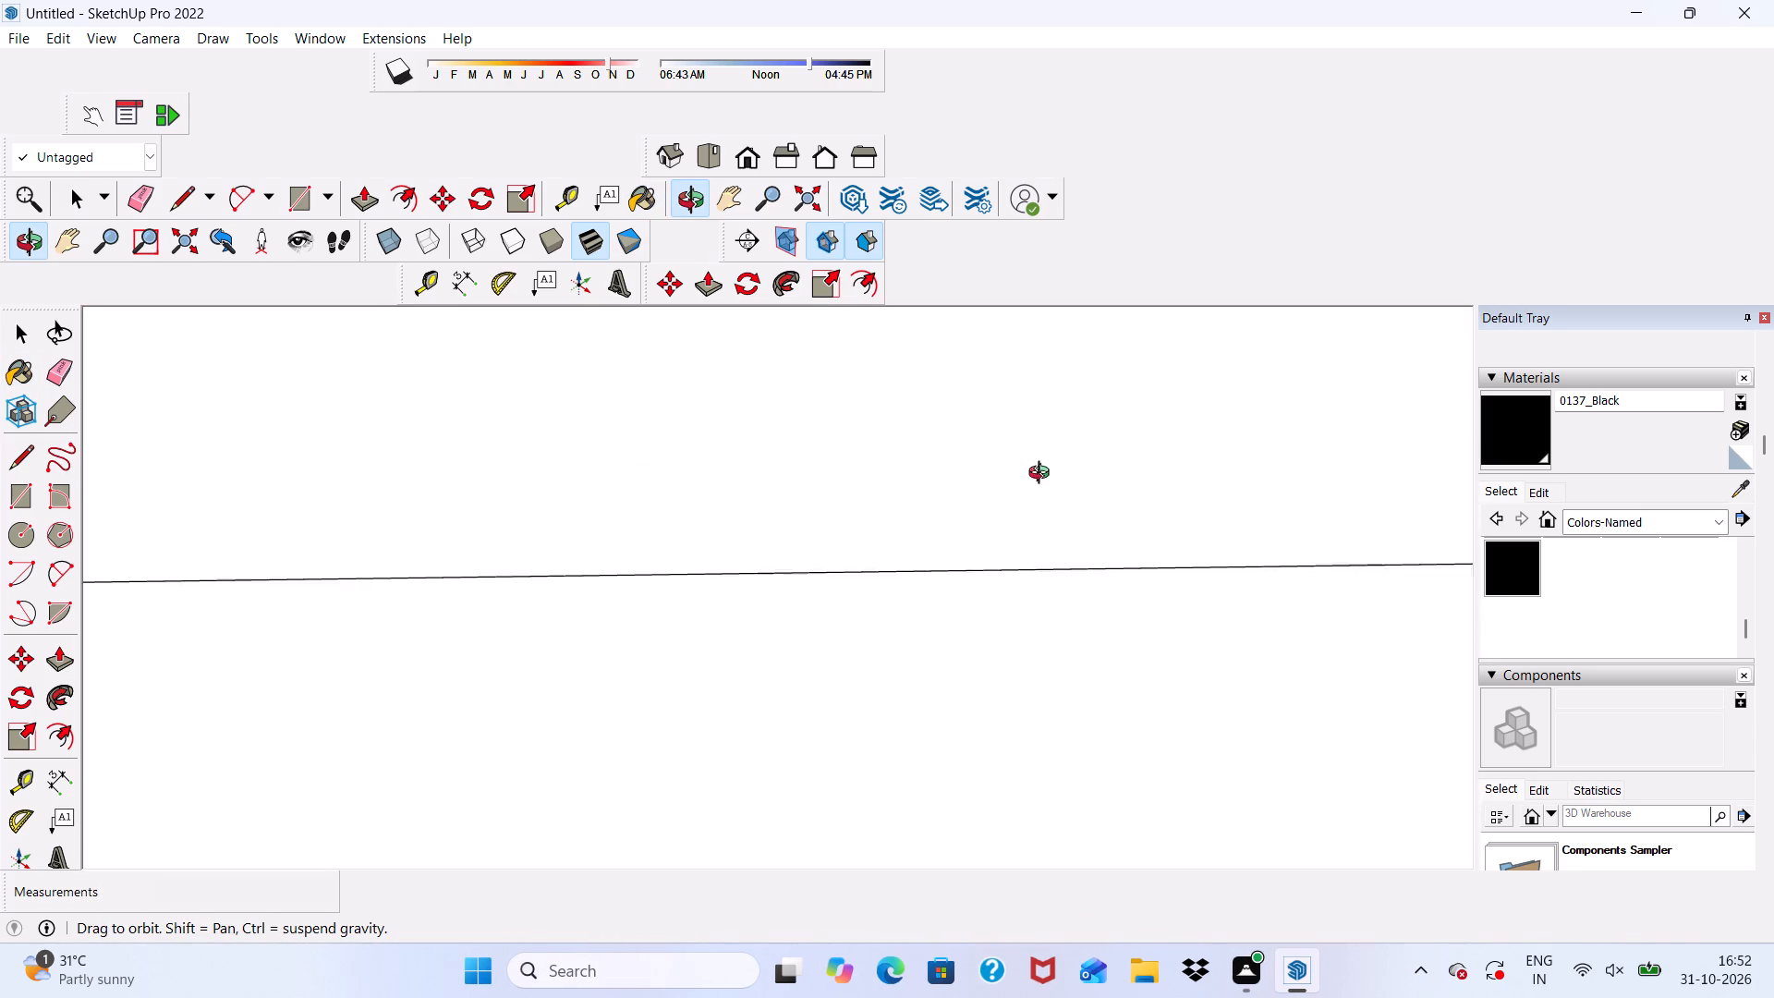
{"action": "middle_click_drag", "start_coordinate": [1043, 475], "coordinate": [1060, 691]}
{"action": "scroll", "coordinate": [1040, 578], "scroll_direction": "down", "scroll_amount": 2}
{"action": "scroll", "coordinate": [1259, 624], "scroll_direction": "up", "scroll_amount": 3}
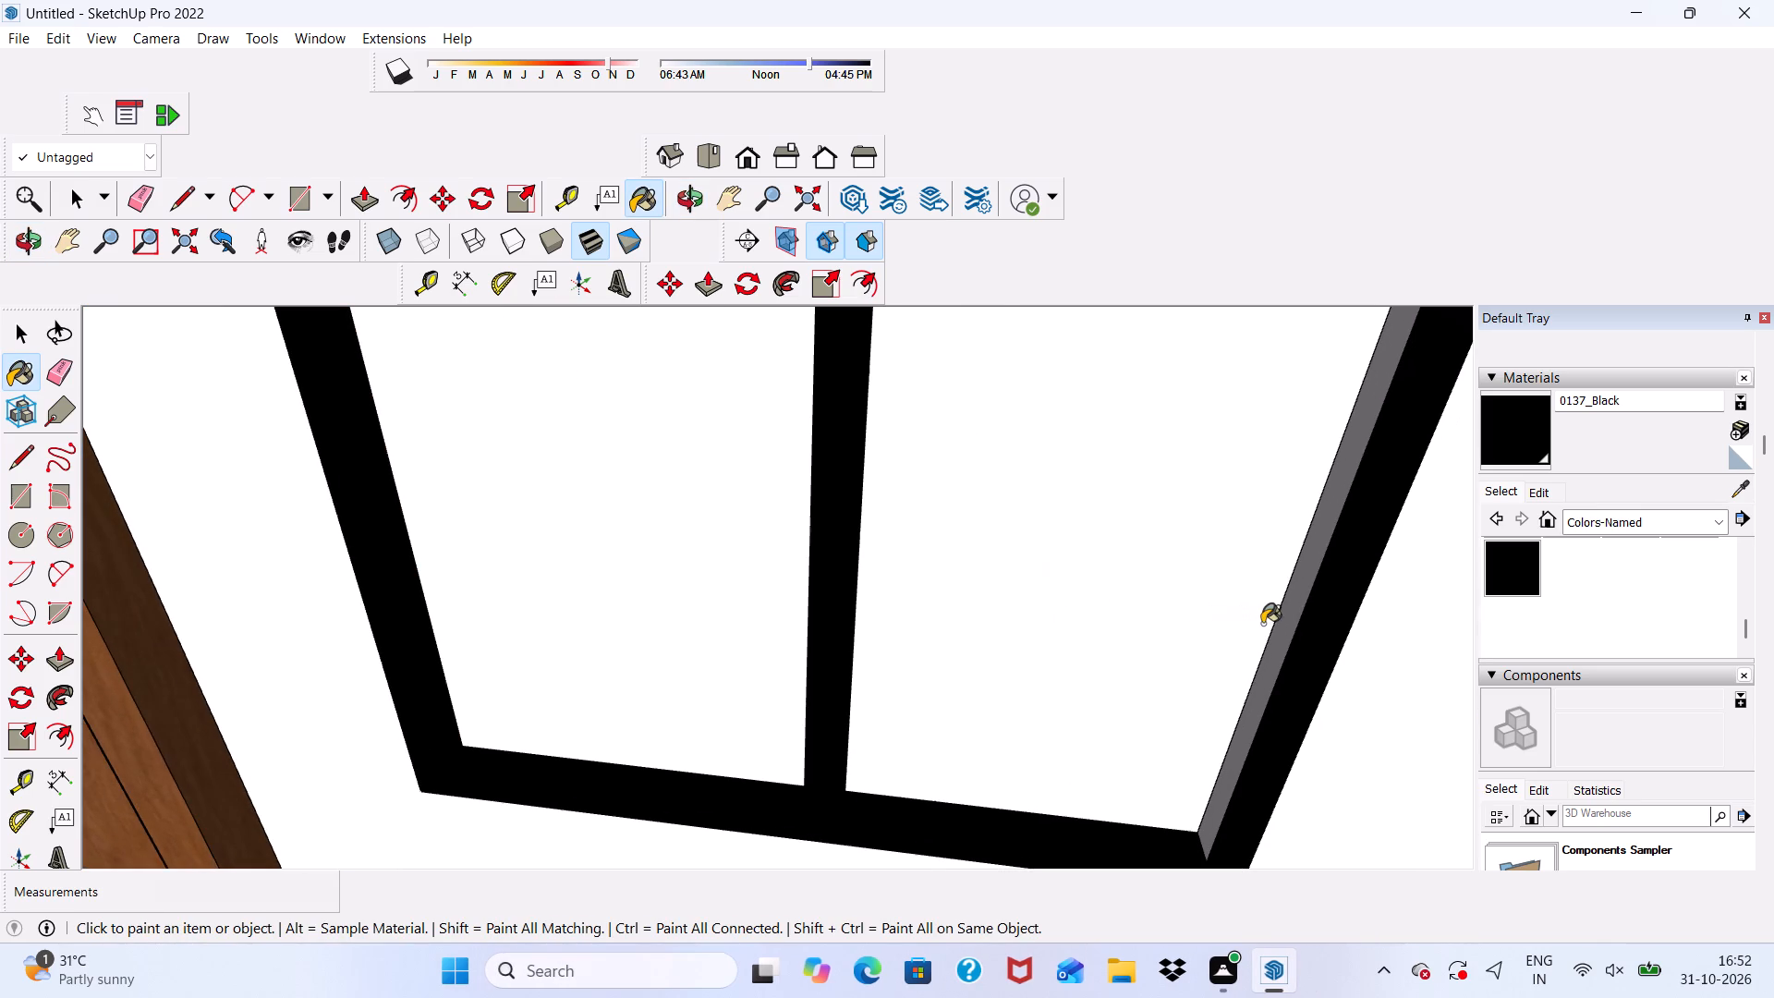
{"action": "left_click", "coordinate": [1294, 590]}
Paint the underside of the balcony window frame's top rail above both panes with 0137_Black.
{"action": "scroll", "coordinate": [1294, 581], "scroll_direction": "down", "scroll_amount": 6}
{"action": "scroll", "coordinate": [962, 585], "scroll_direction": "down", "scroll_amount": 9}
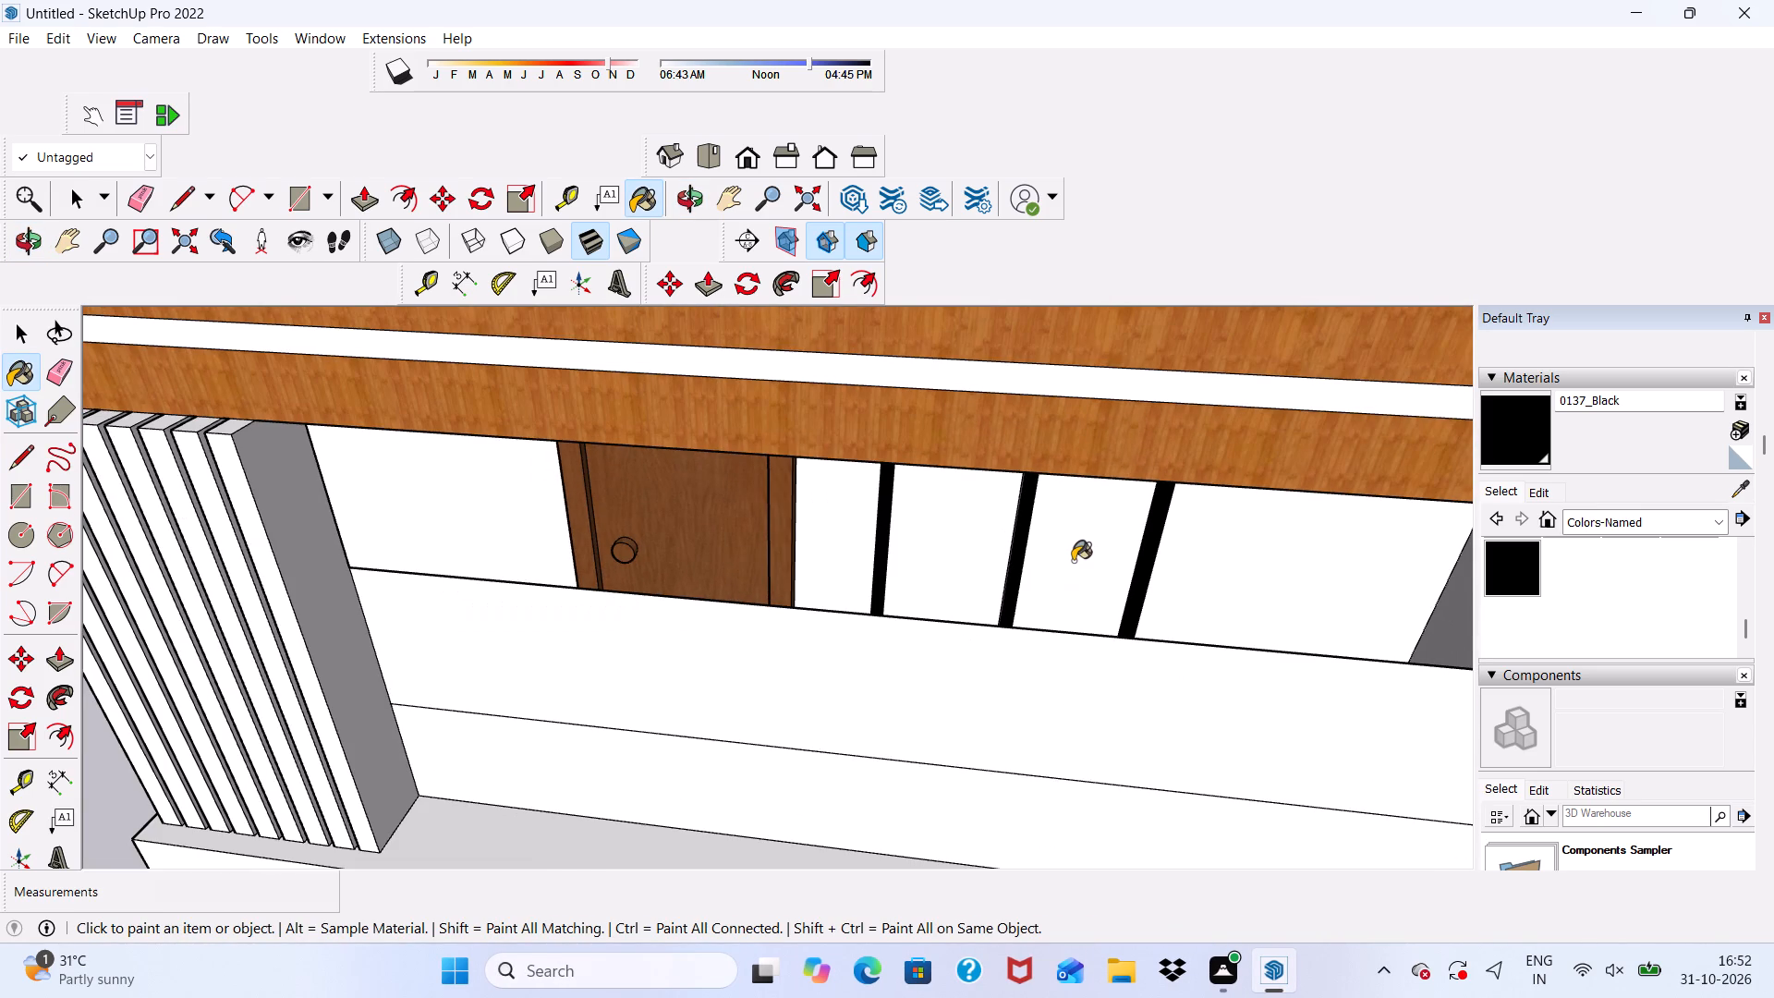
{"action": "middle_click_drag", "start_coordinate": [1073, 561], "coordinate": [1051, 420]}
{"action": "scroll", "coordinate": [1049, 427], "scroll_direction": "up", "scroll_amount": 10}
{"action": "scroll", "coordinate": [1042, 444], "scroll_direction": "down", "scroll_amount": 1}
{"action": "scroll", "coordinate": [1035, 463], "scroll_direction": "up", "scroll_amount": 7}
{"action": "middle_click_drag", "start_coordinate": [1002, 505], "coordinate": [980, 349]}
{"action": "scroll", "coordinate": [1000, 419], "scroll_direction": "up", "scroll_amount": 5}
{"action": "left_click", "coordinate": [995, 444]}
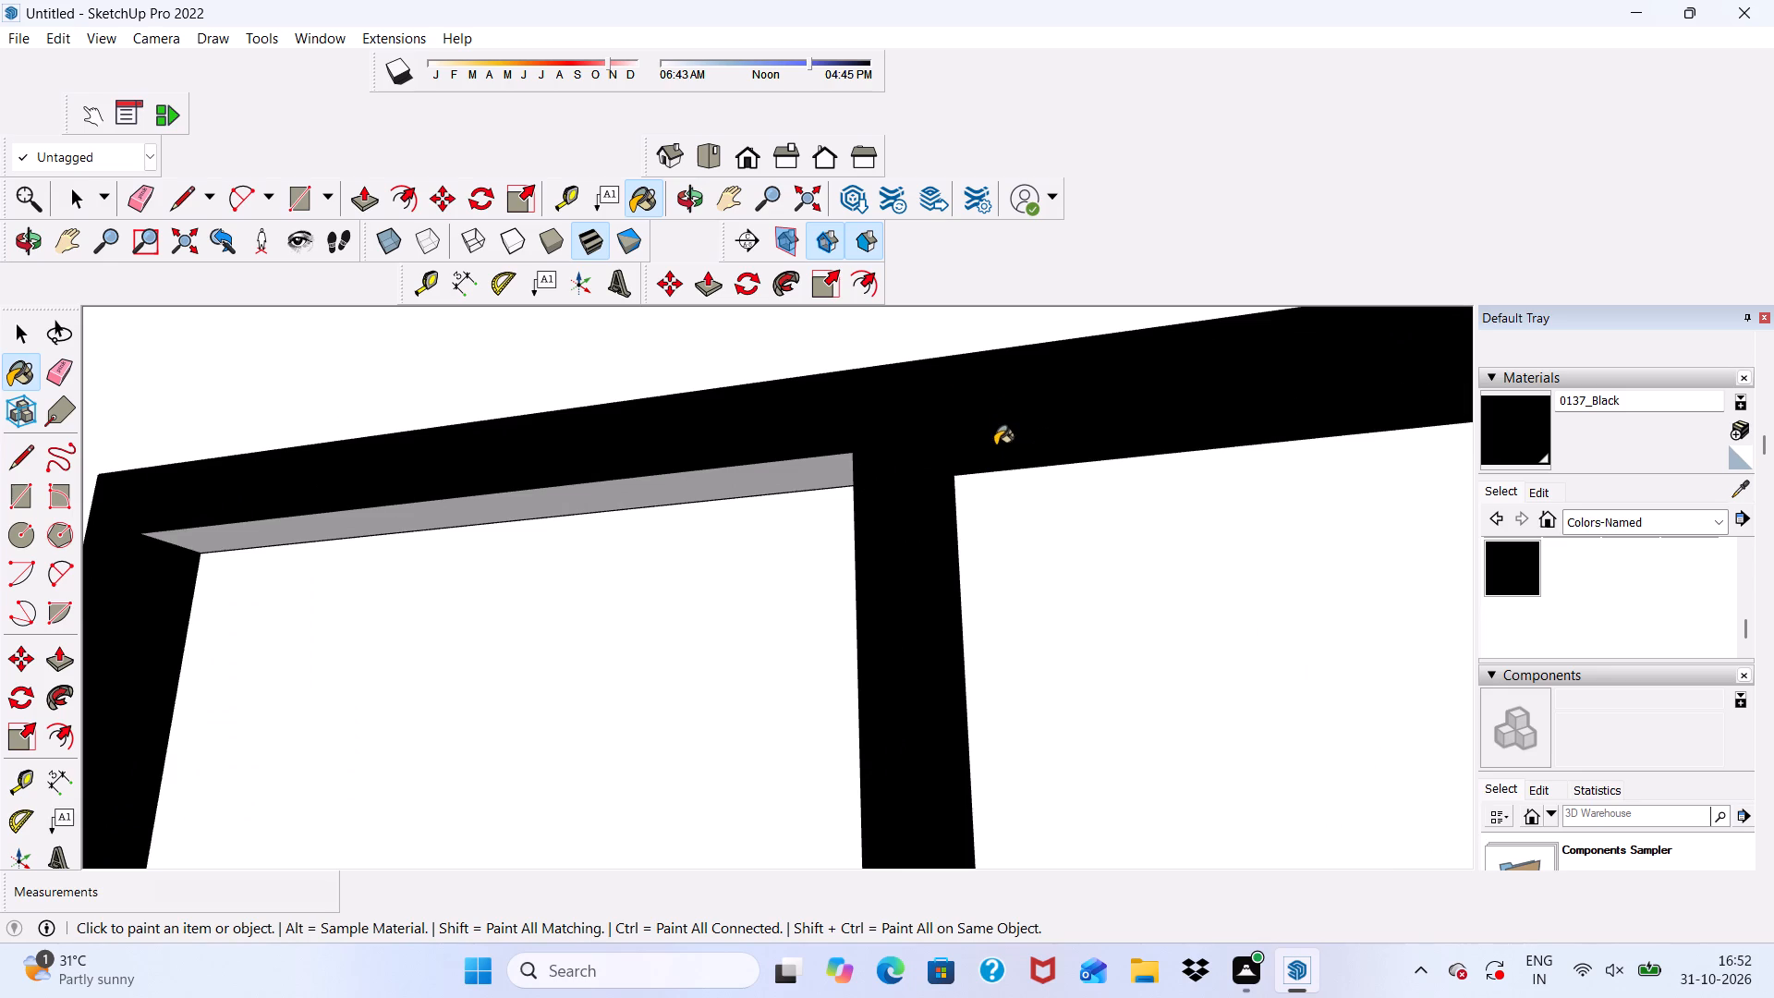
{"action": "left_click", "coordinate": [808, 469]}
Paint the front face of the two-pane window frame on the next balcony up with 0137_Black.
{"action": "scroll", "coordinate": [735, 326], "scroll_direction": "down", "scroll_amount": 6}
{"action": "middle_click_drag", "start_coordinate": [978, 404], "coordinate": [973, 493]}
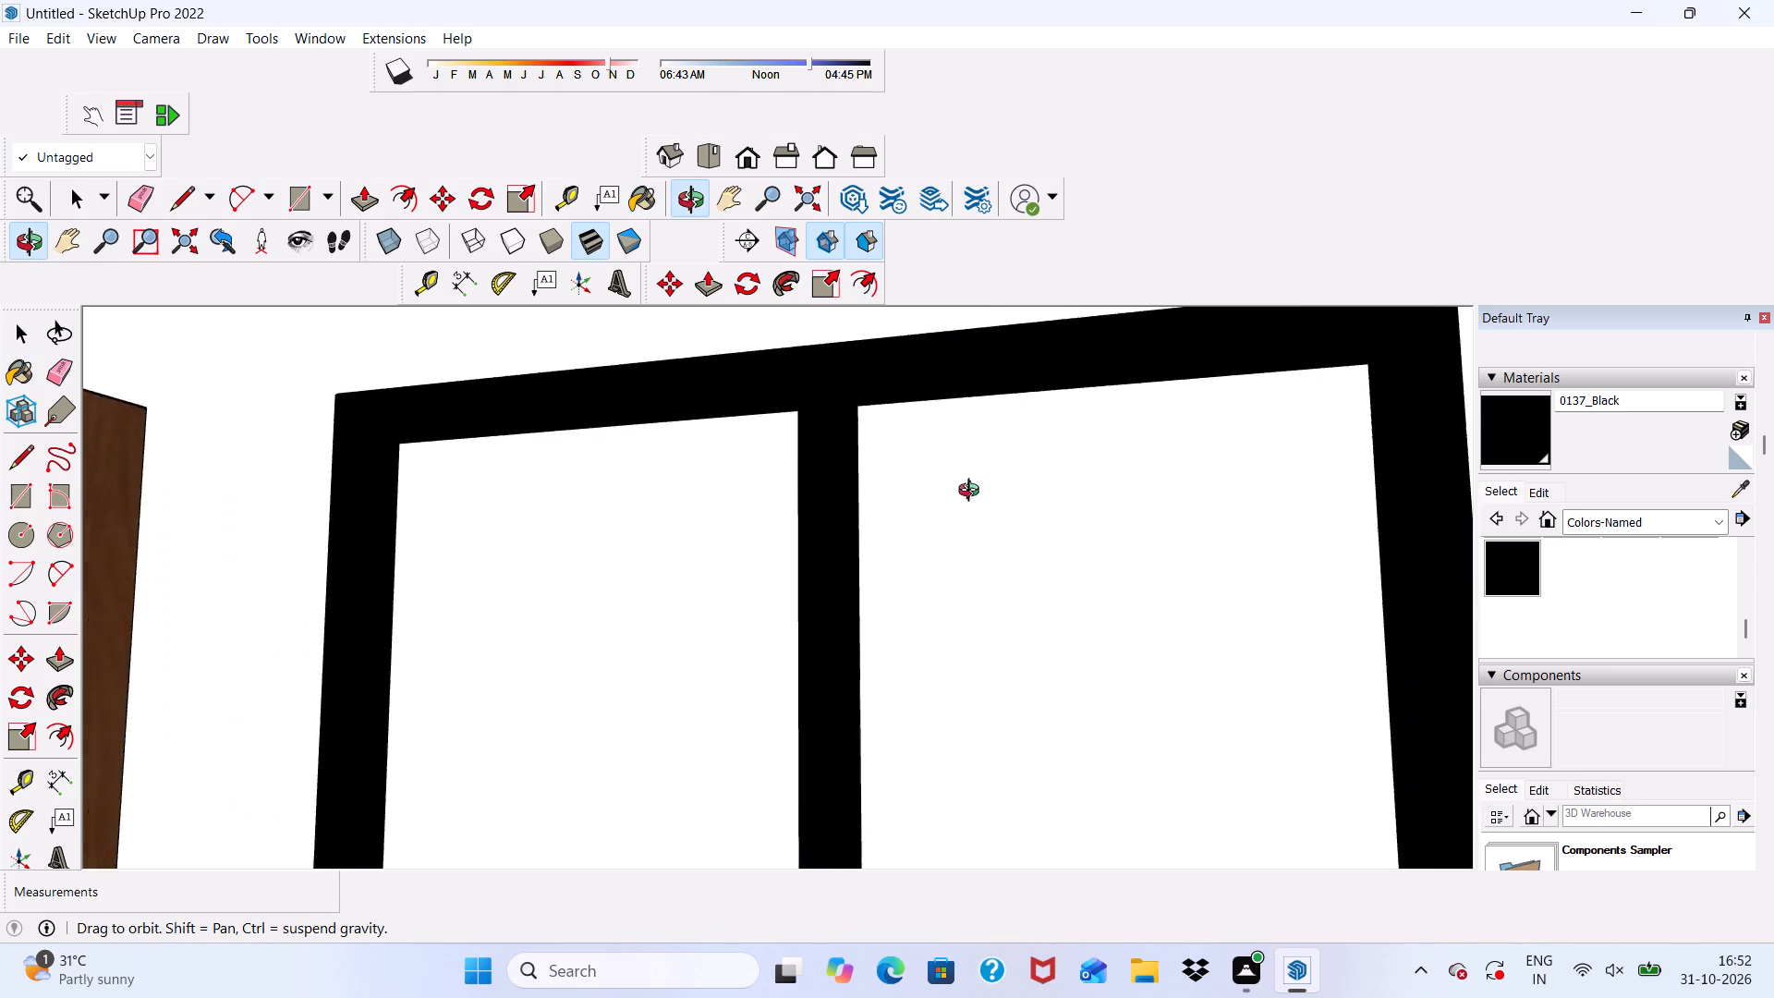
{"action": "middle_click_drag", "start_coordinate": [973, 493], "coordinate": [791, 712]}
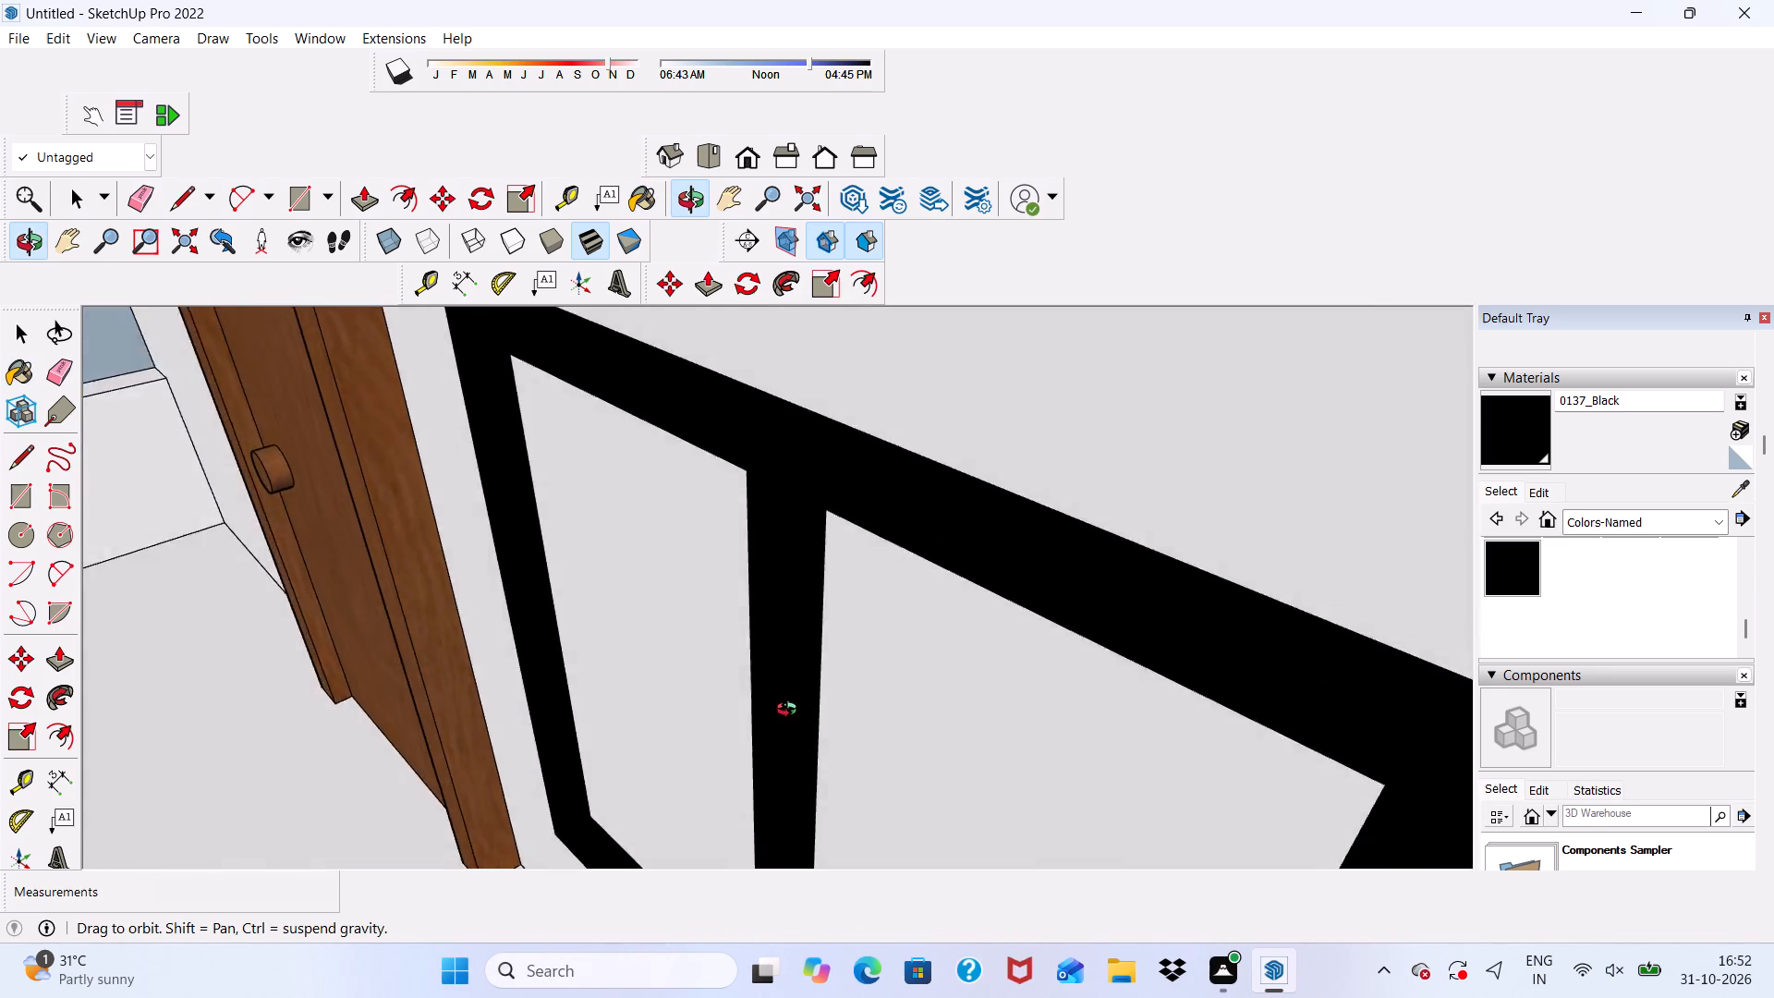
{"action": "middle_click_drag", "start_coordinate": [791, 712], "coordinate": [902, 660]}
{"action": "scroll", "coordinate": [1079, 477], "scroll_direction": "down", "scroll_amount": 12}
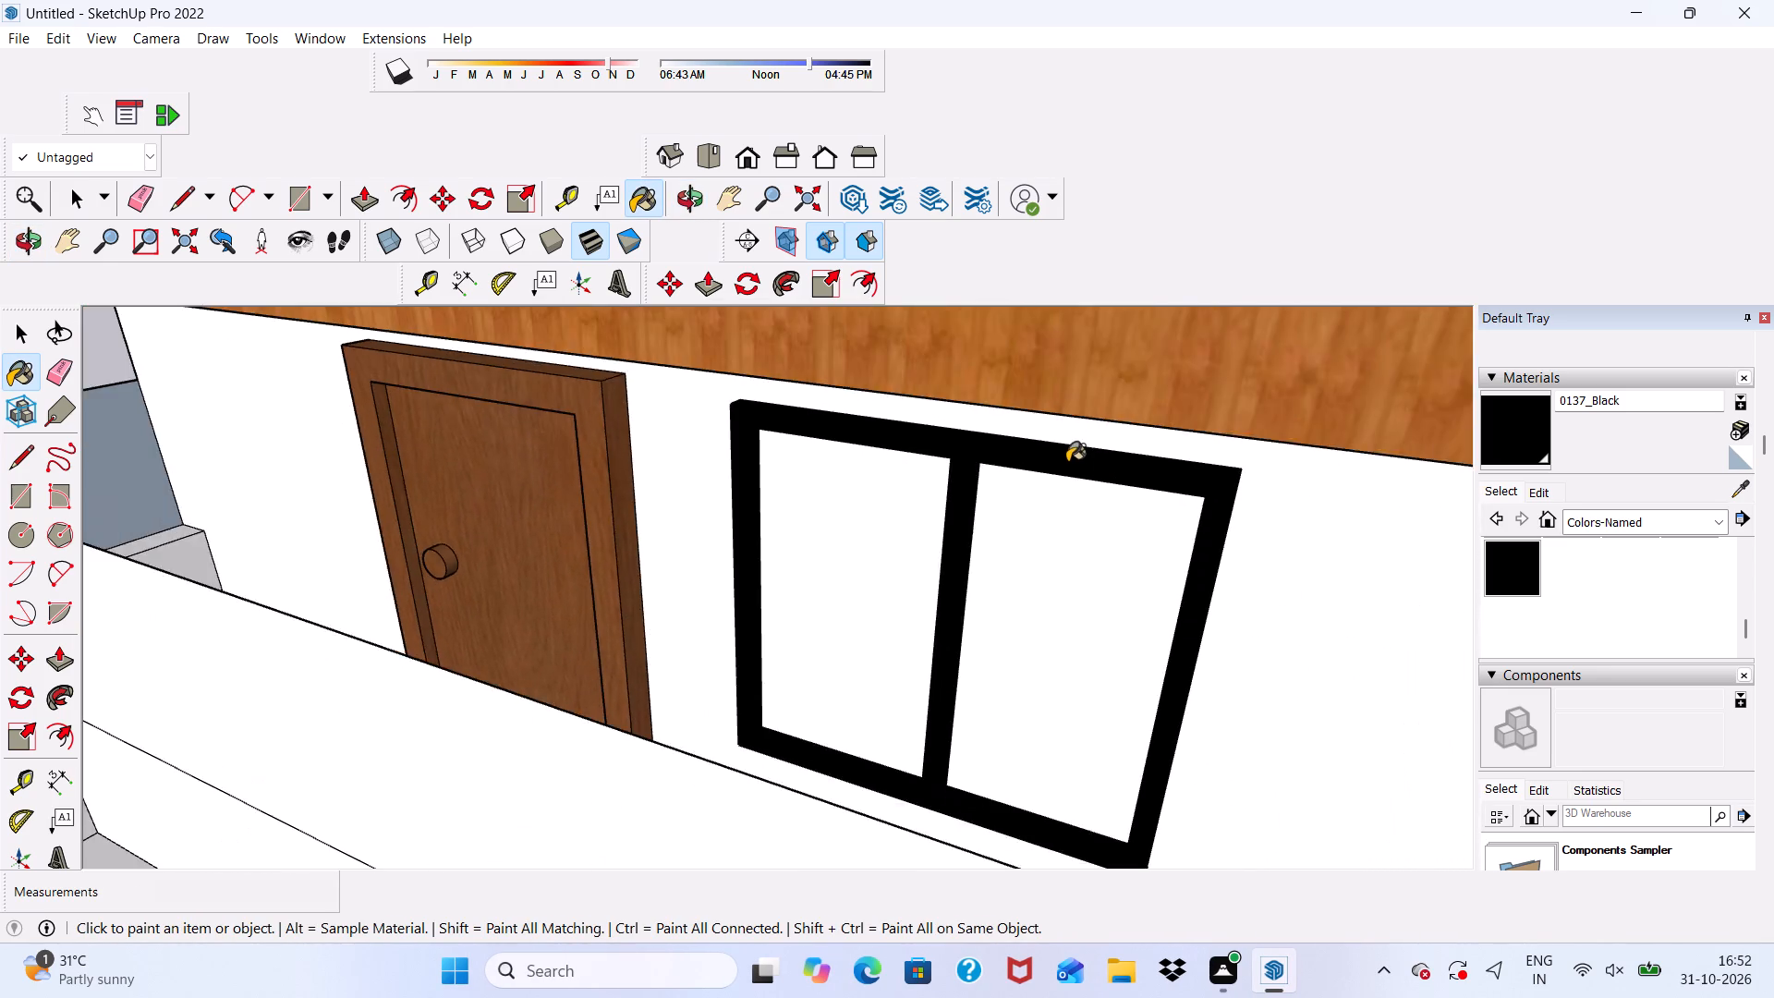
{"action": "scroll", "coordinate": [1067, 462], "scroll_direction": "down", "scroll_amount": 10}
{"action": "scroll", "coordinate": [1070, 445], "scroll_direction": "up", "scroll_amount": 1}
{"action": "scroll", "coordinate": [1075, 493], "scroll_direction": "down", "scroll_amount": 4}
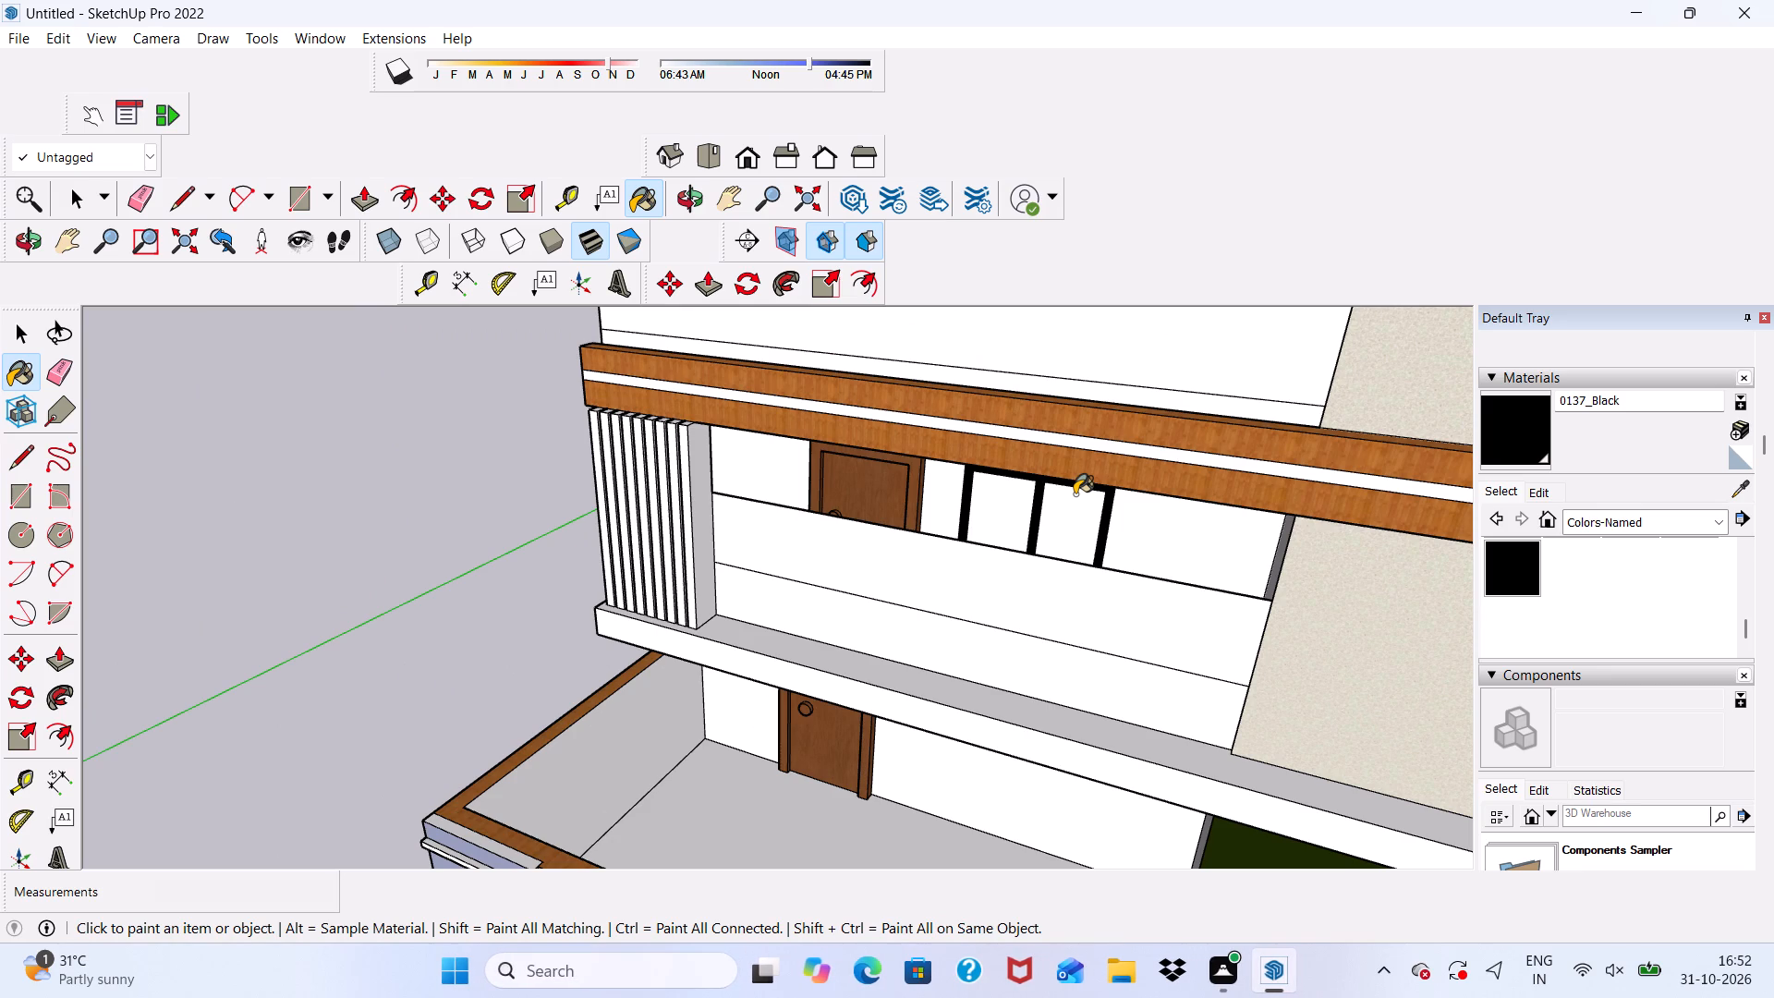
{"action": "scroll", "coordinate": [930, 570], "scroll_direction": "down", "scroll_amount": 11}
{"action": "scroll", "coordinate": [1034, 551], "scroll_direction": "up", "scroll_amount": 7}
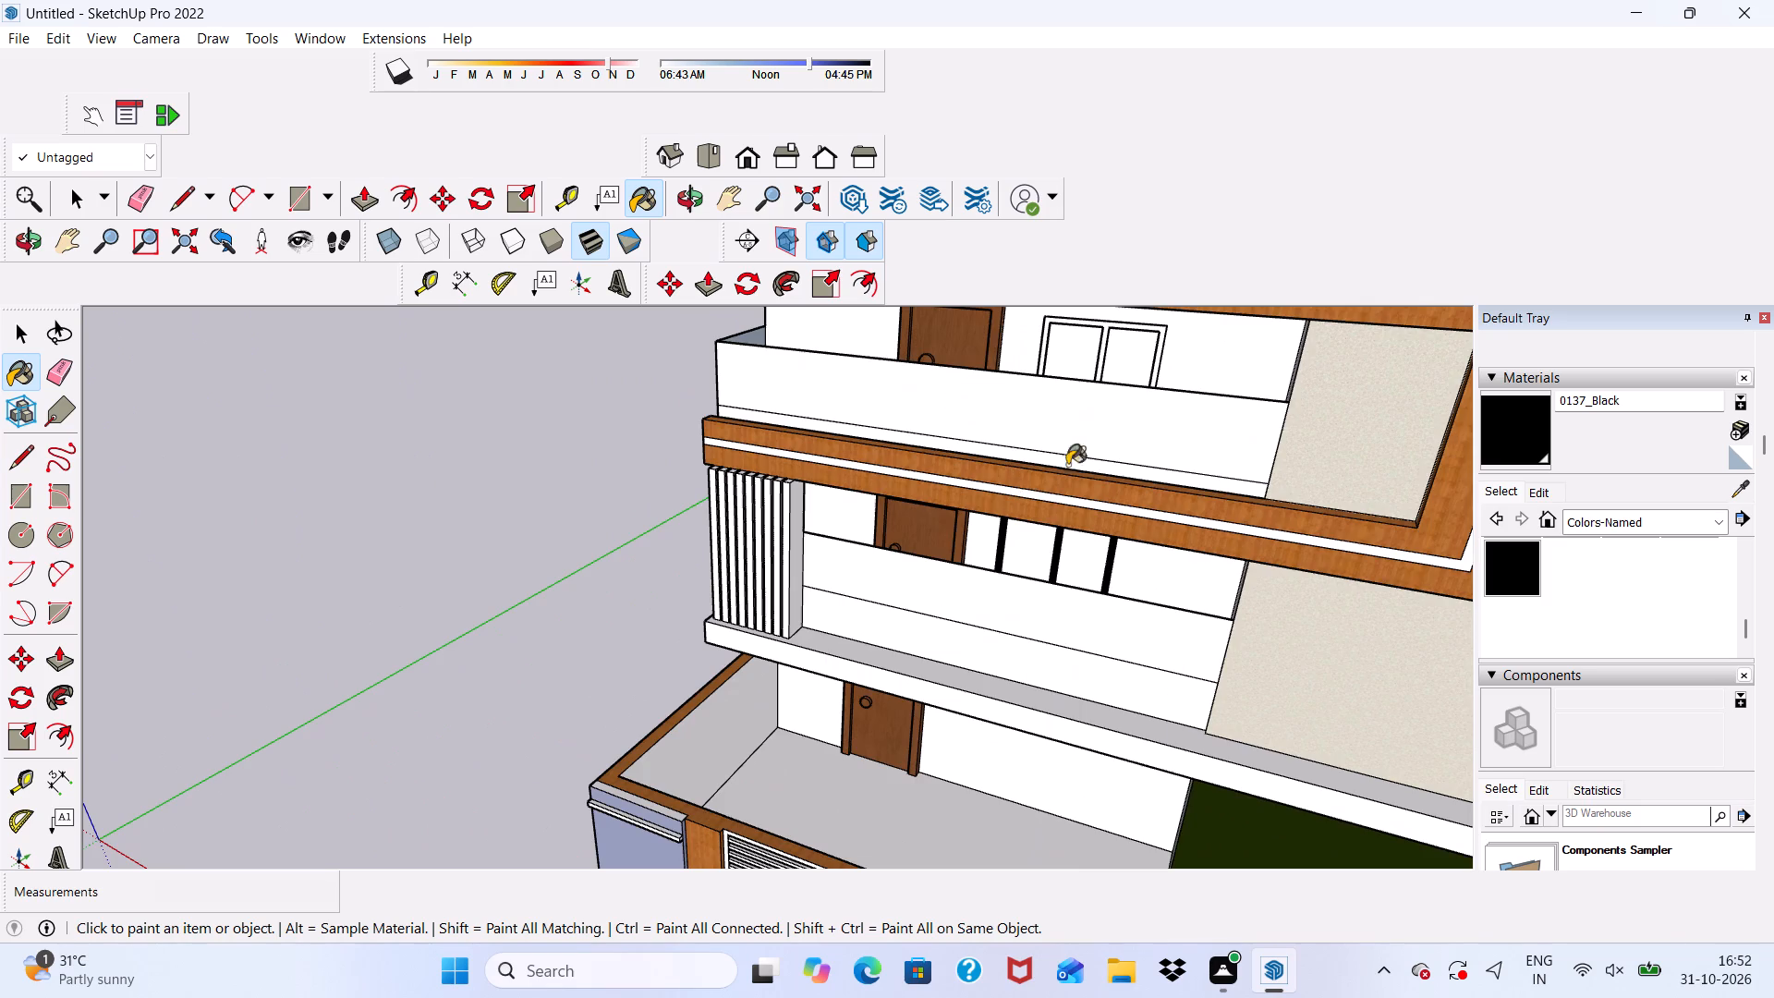
{"action": "scroll", "coordinate": [1124, 323], "scroll_direction": "up", "scroll_amount": 6}
{"action": "scroll", "coordinate": [1100, 461], "scroll_direction": "down", "scroll_amount": 11}
{"action": "scroll", "coordinate": [1082, 557], "scroll_direction": "up", "scroll_amount": 5}
{"action": "scroll", "coordinate": [1082, 560], "scroll_direction": "down", "scroll_amount": 1}
{"action": "middle_click_drag", "start_coordinate": [1078, 601], "coordinate": [1083, 552]}
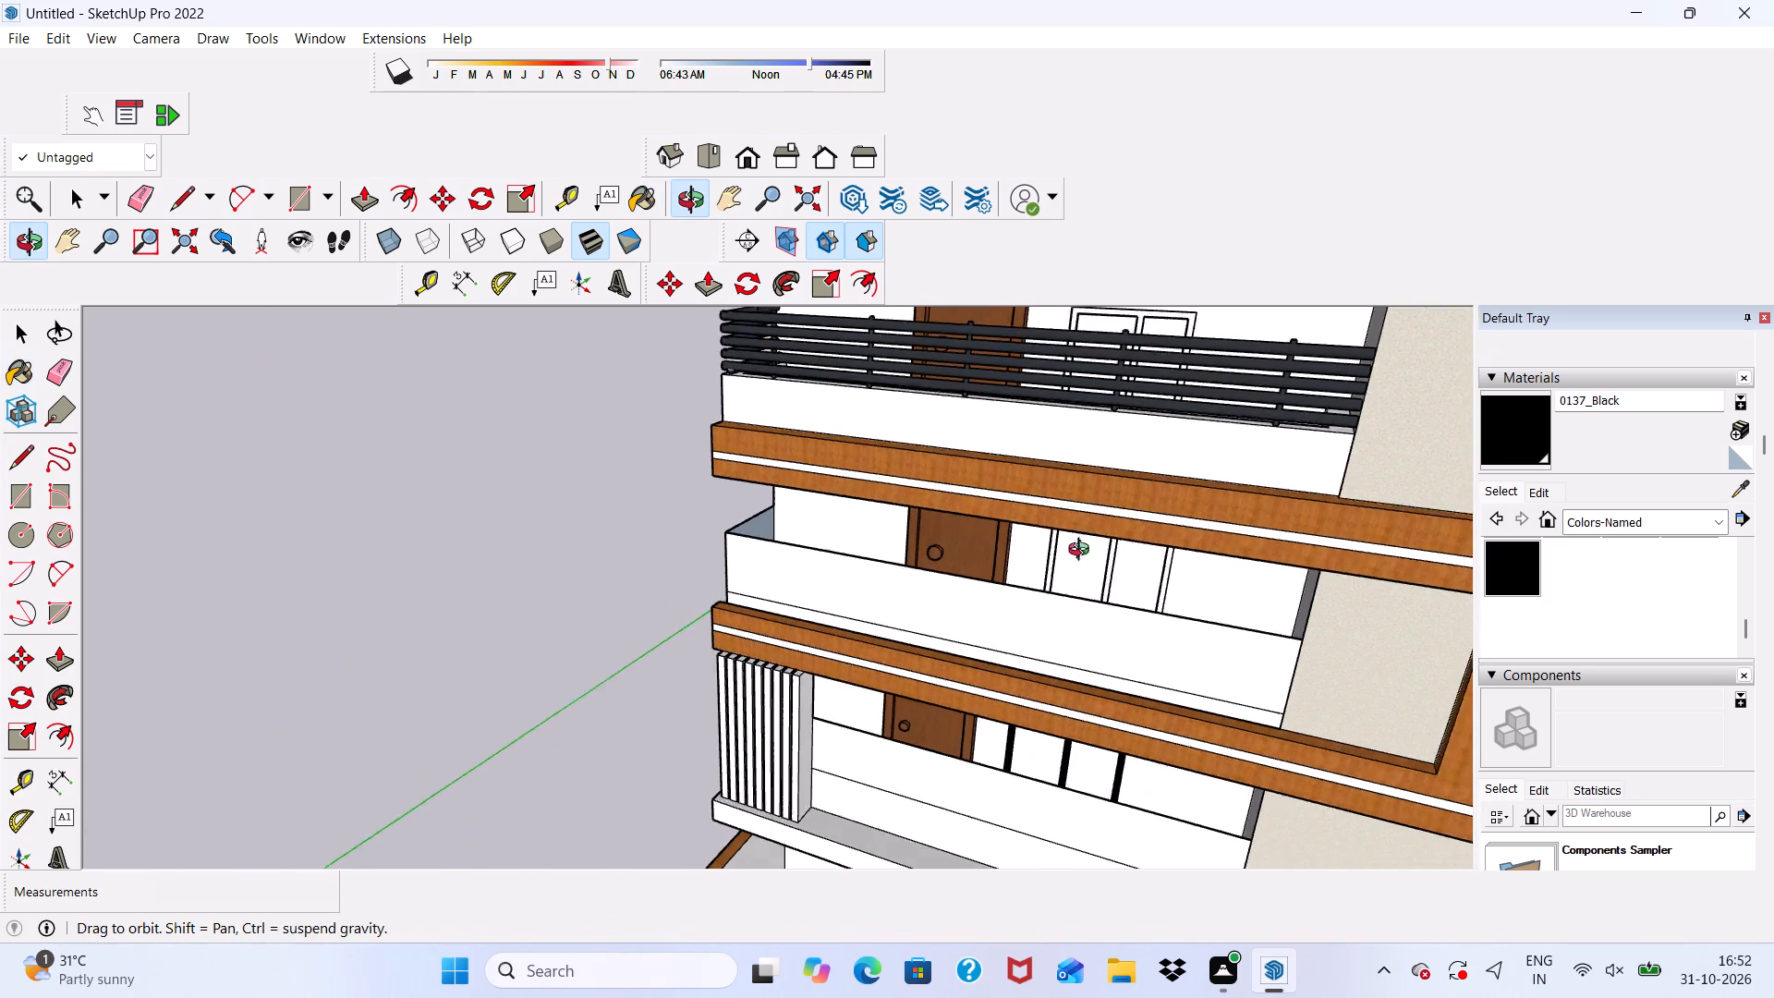
{"action": "middle_click_drag", "start_coordinate": [1083, 552], "coordinate": [1095, 481]}
{"action": "scroll", "coordinate": [1095, 481], "scroll_direction": "up", "scroll_amount": 17}
{"action": "left_click", "coordinate": [1094, 498]}
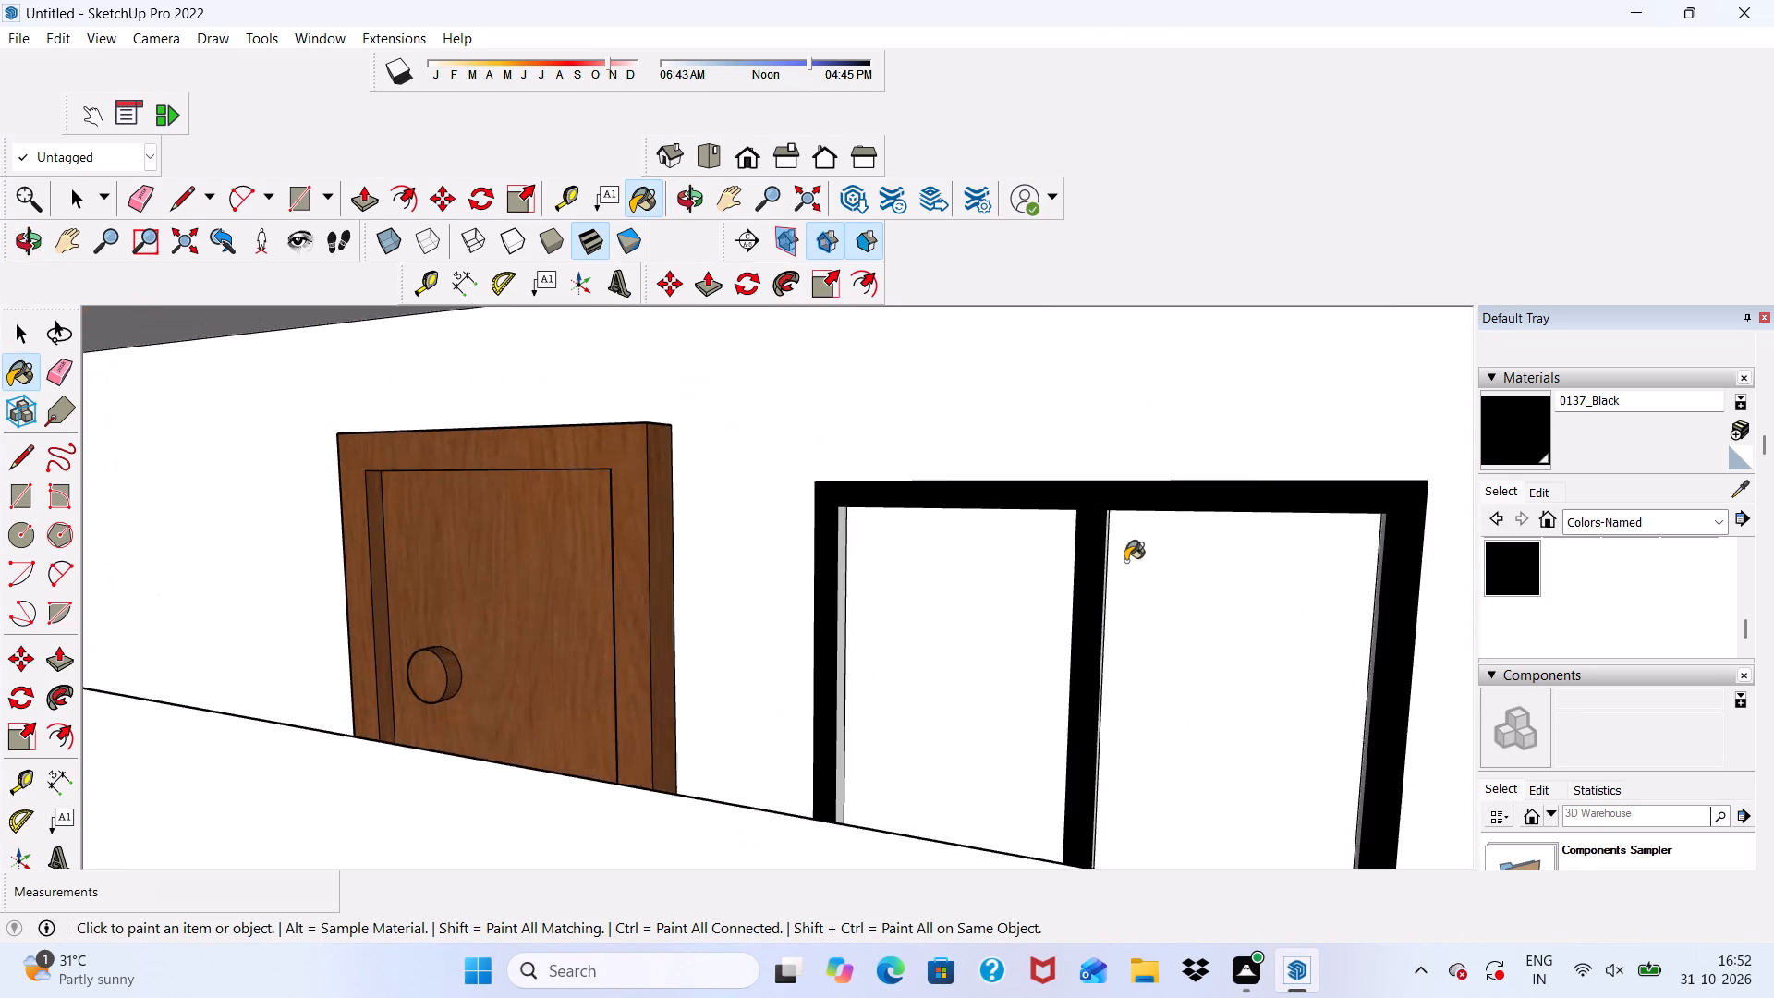
Paint this frame's outer right side, the mullion's right side, the top face and the inner left jamb with 0137_Black.
{"action": "scroll", "coordinate": [1125, 561], "scroll_direction": "up", "scroll_amount": 2}
{"action": "middle_click_drag", "start_coordinate": [1125, 562], "coordinate": [867, 587]}
{"action": "scroll", "coordinate": [1125, 562], "scroll_direction": "down", "scroll_amount": 1}
{"action": "scroll", "coordinate": [1041, 668], "scroll_direction": "up", "scroll_amount": 3}
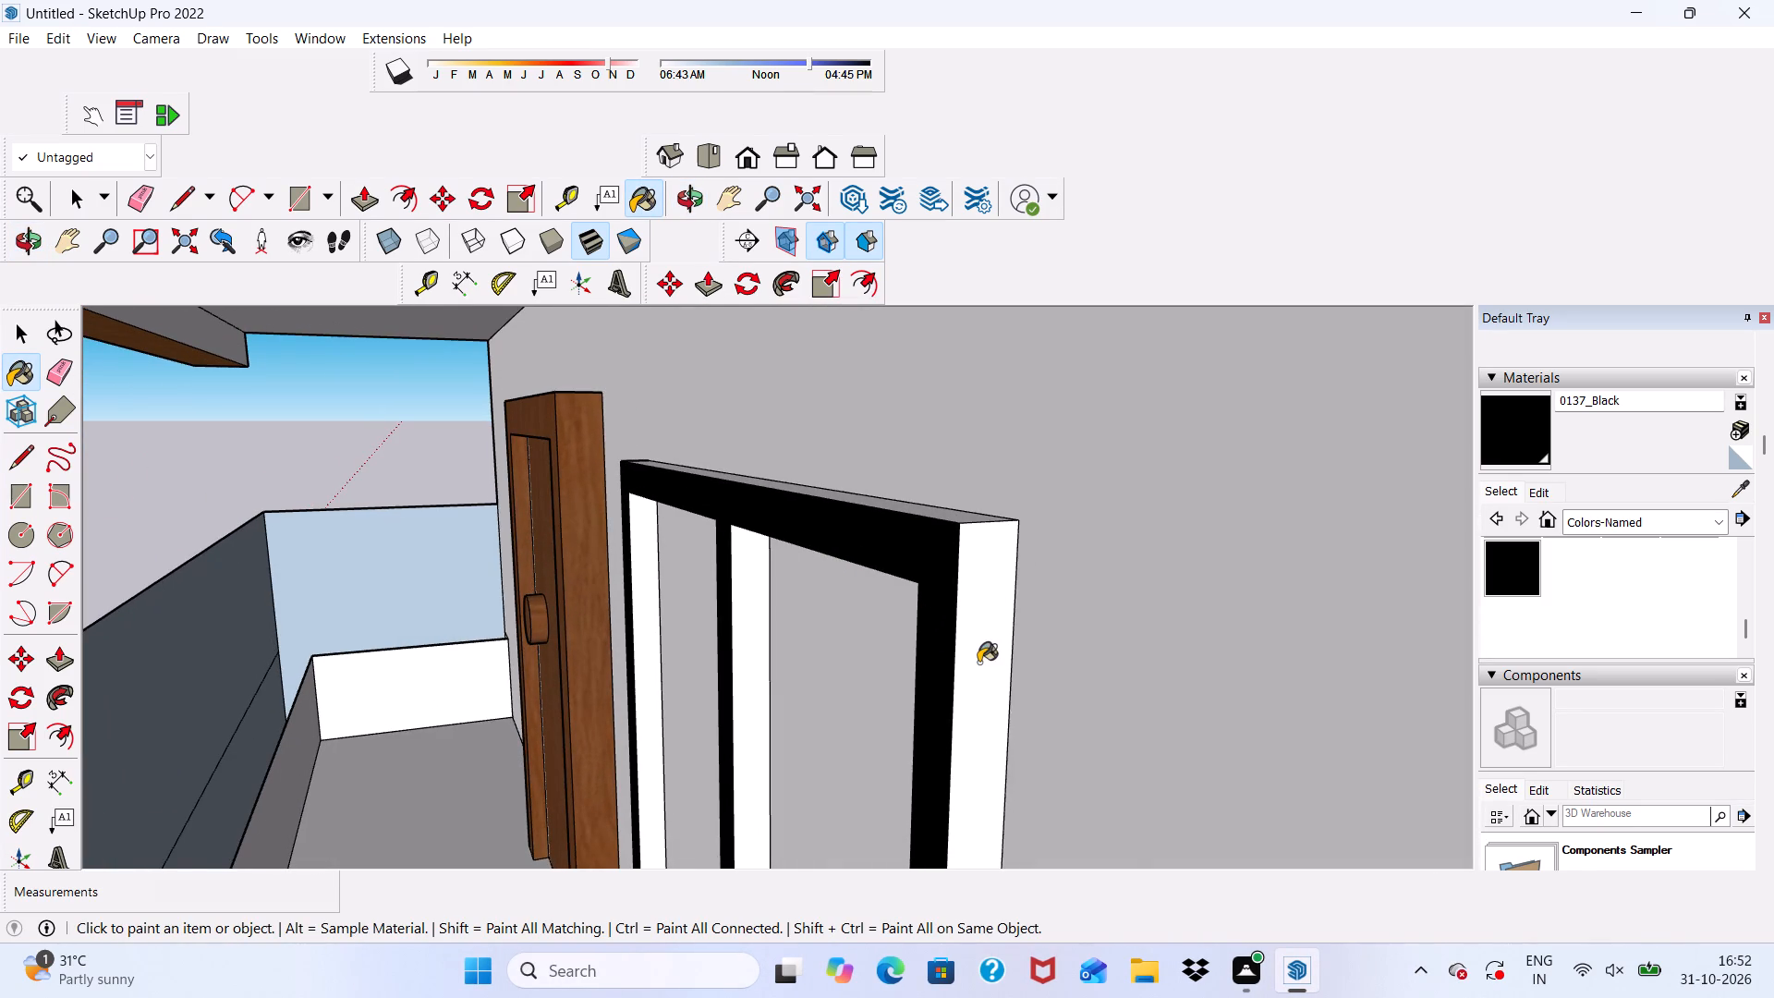
{"action": "left_click", "coordinate": [978, 663]}
{"action": "scroll", "coordinate": [720, 639], "scroll_direction": "up", "scroll_amount": 2}
{"action": "left_click", "coordinate": [754, 617]}
{"action": "scroll", "coordinate": [778, 616], "scroll_direction": "down", "scroll_amount": 3}
{"action": "middle_click_drag", "start_coordinate": [873, 657], "coordinate": [889, 754]}
{"action": "scroll", "coordinate": [922, 687], "scroll_direction": "up", "scroll_amount": 2}
{"action": "left_click", "coordinate": [951, 634]}
{"action": "scroll", "coordinate": [594, 658], "scroll_direction": "up", "scroll_amount": 2}
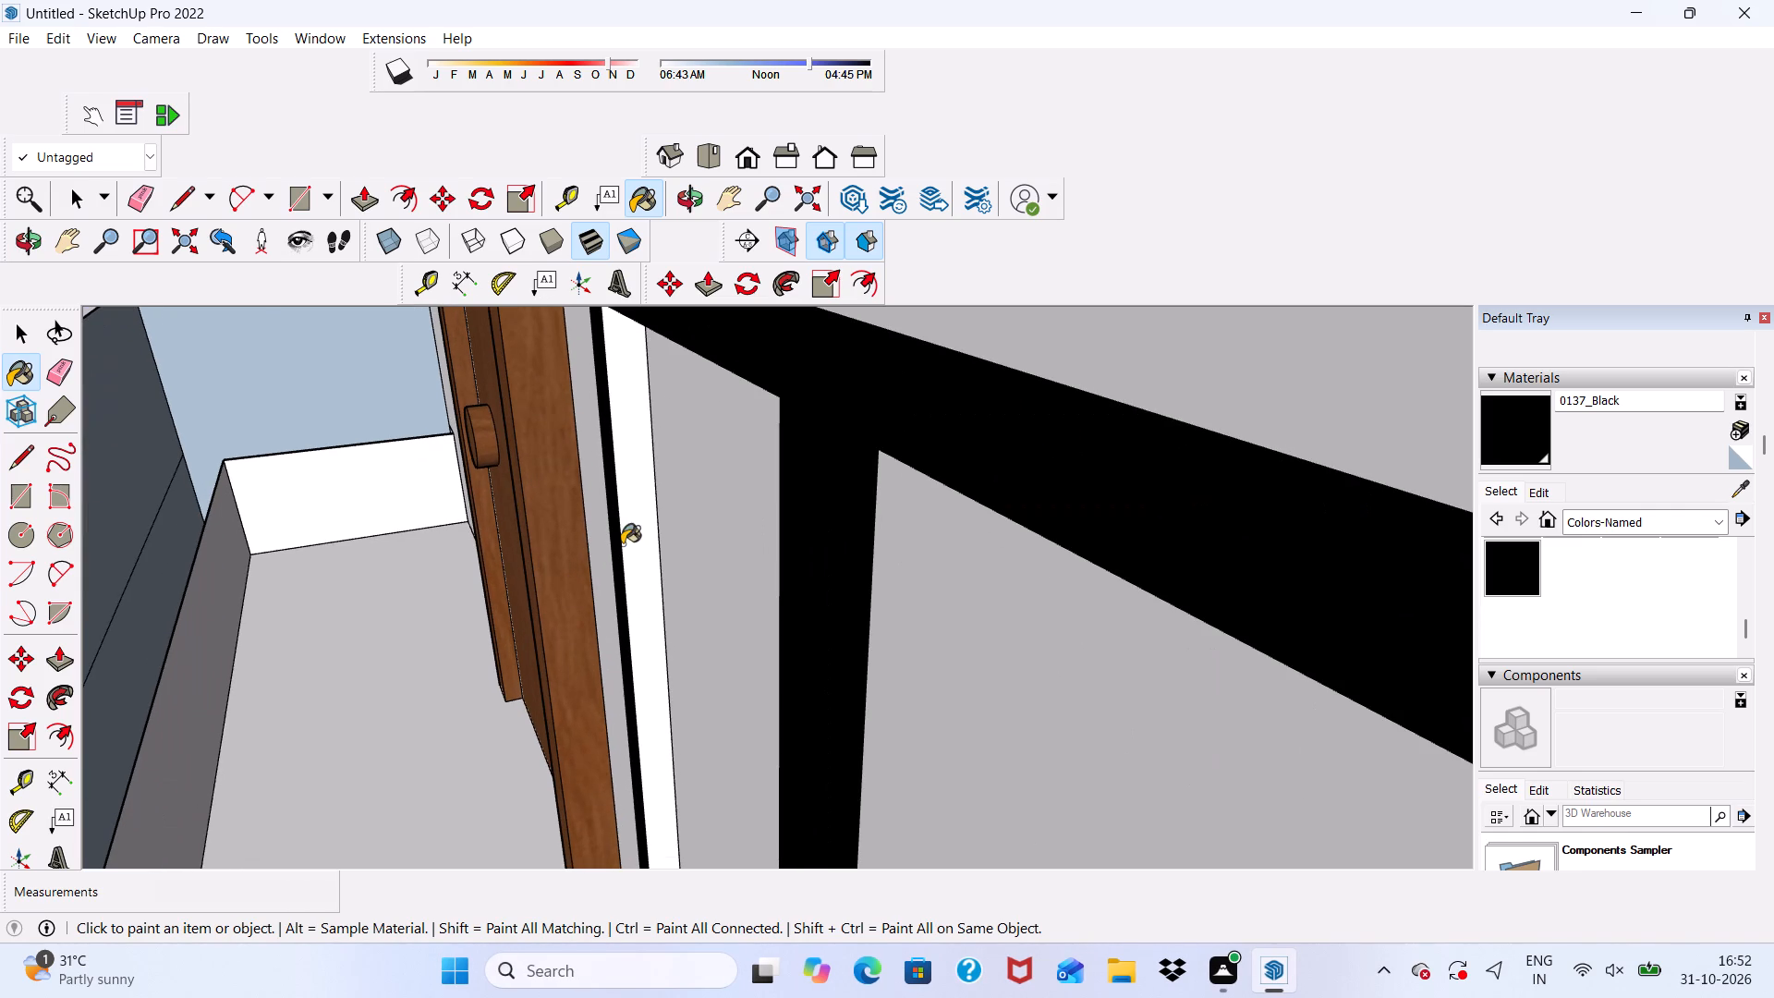
{"action": "left_click", "coordinate": [622, 530]}
Paint the frame's outer left side, both inner sills, the mullion's left side and the inner right jamb with 0137_Black.
{"action": "scroll", "coordinate": [680, 607], "scroll_direction": "down", "scroll_amount": 1}
{"action": "middle_click_drag", "start_coordinate": [688, 616], "coordinate": [1126, 601]}
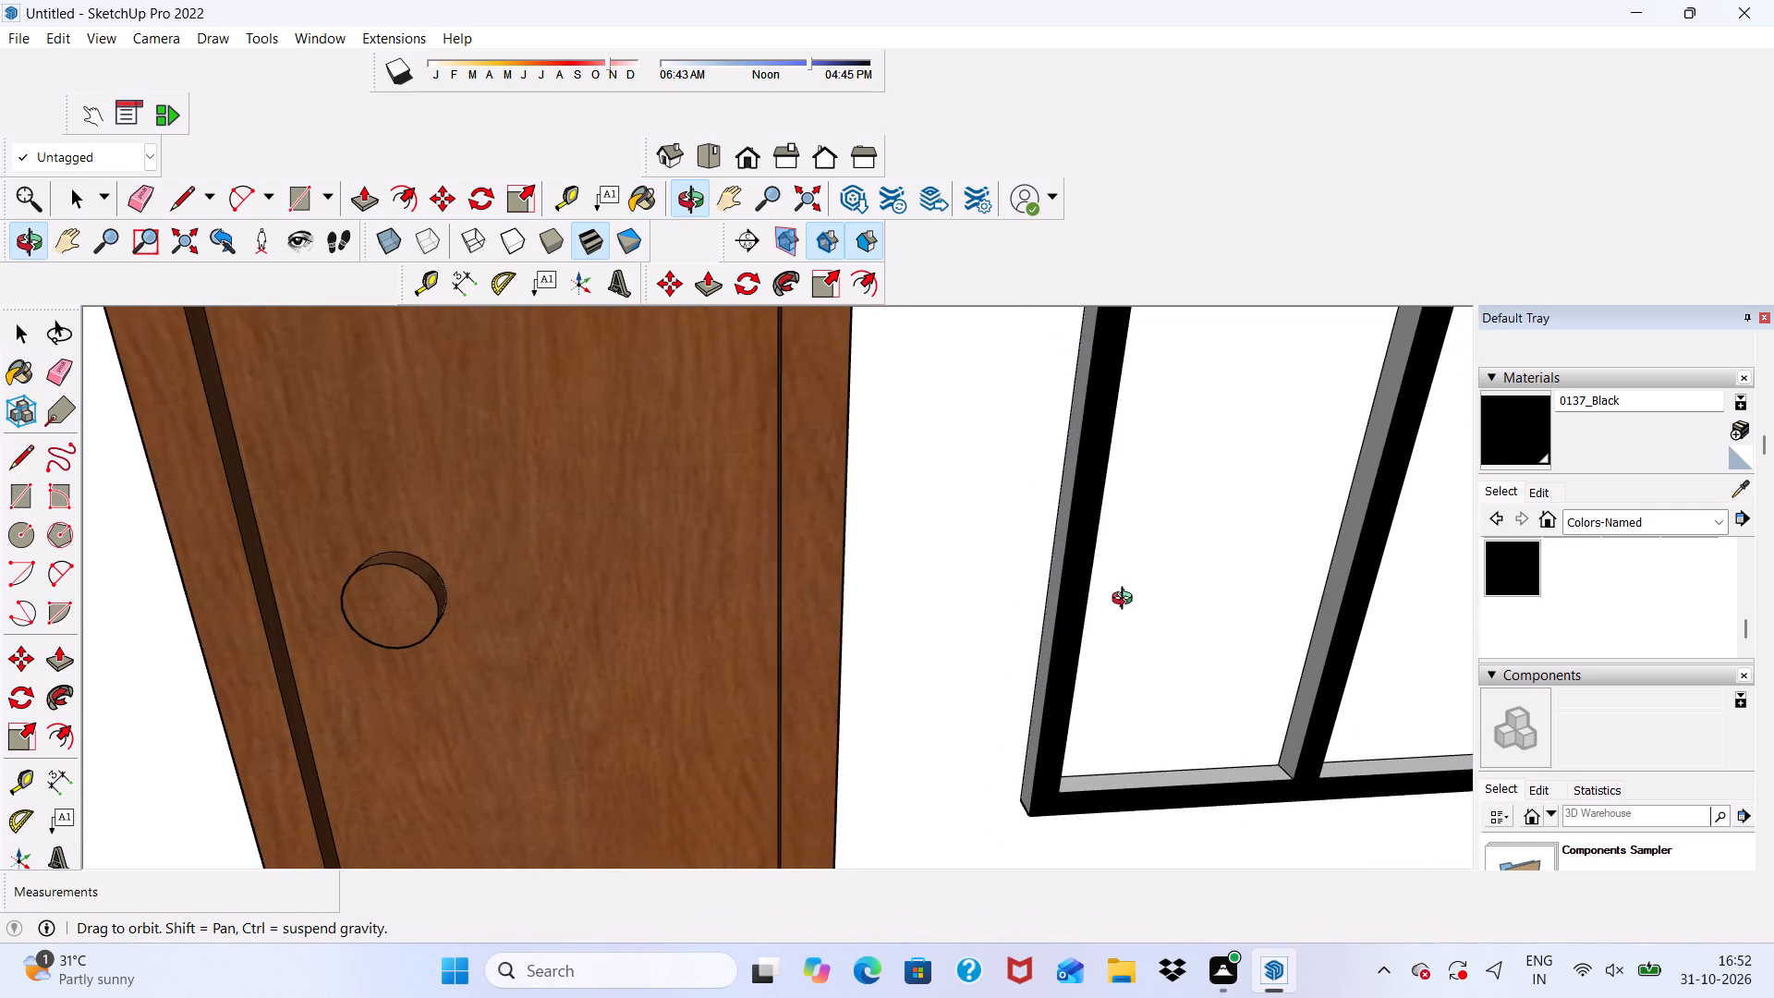
{"action": "middle_click_drag", "start_coordinate": [1126, 601], "coordinate": [1127, 602]}
{"action": "scroll", "coordinate": [1027, 617], "scroll_direction": "up", "scroll_amount": 2}
{"action": "left_click", "coordinate": [1052, 601]}
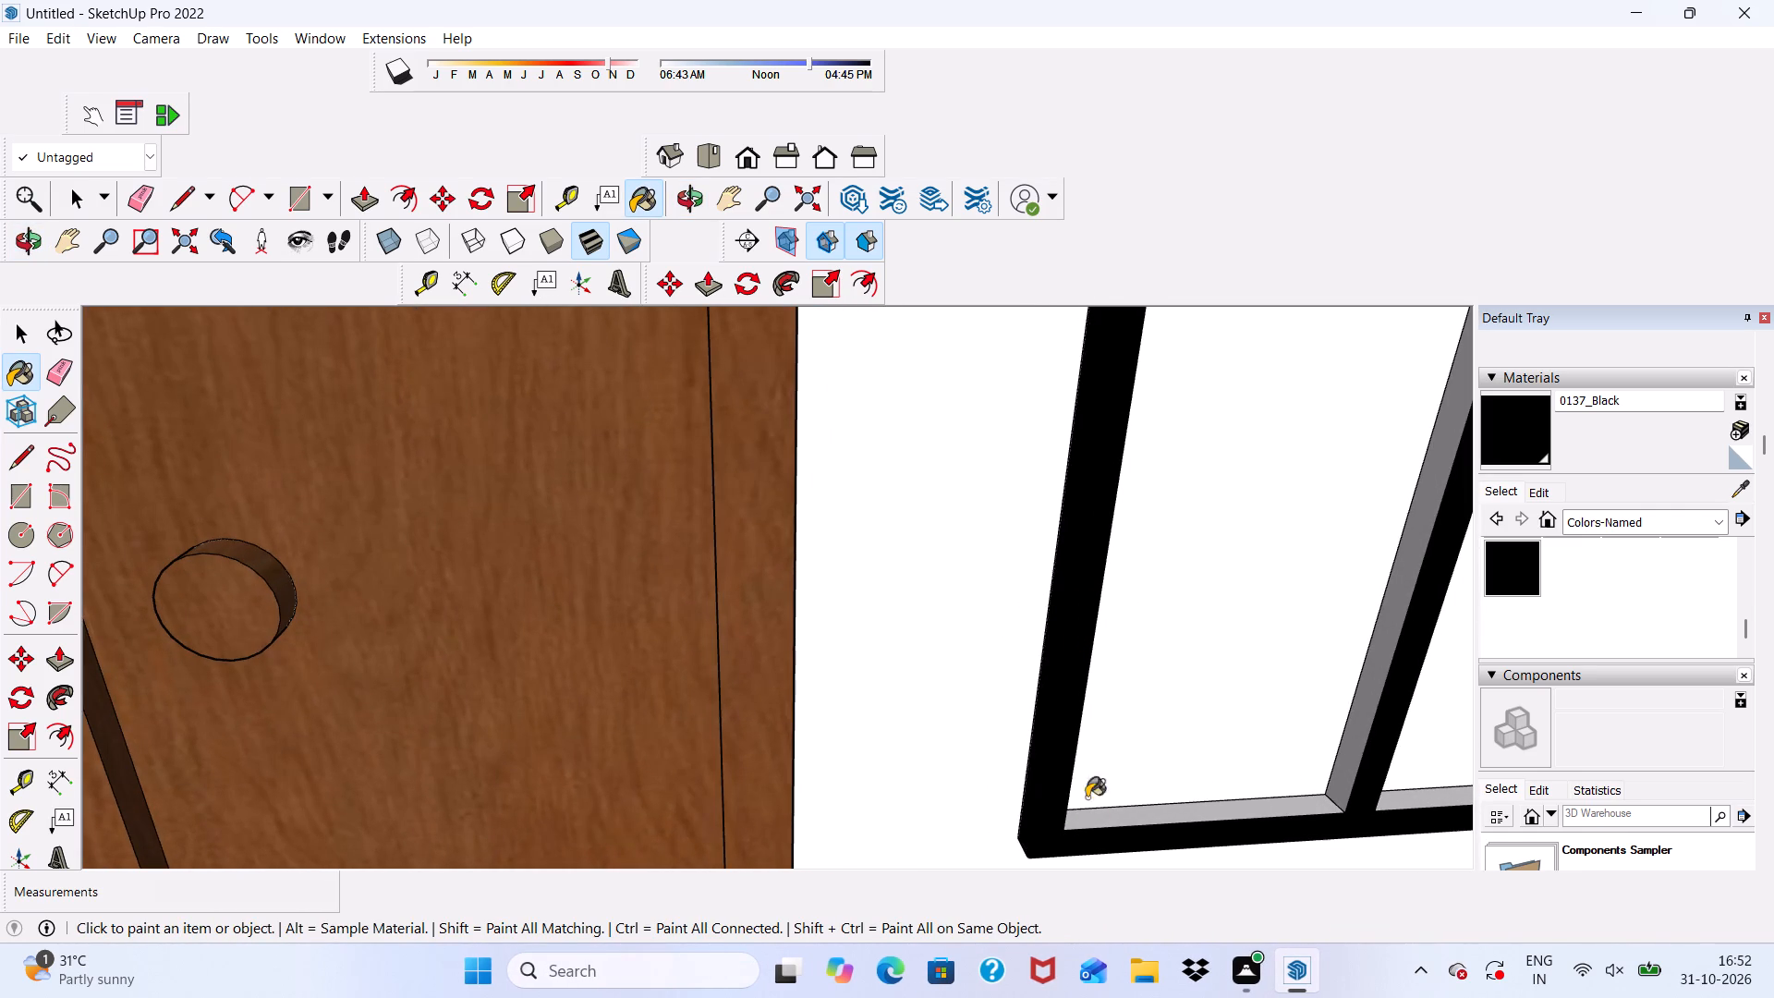
{"action": "scroll", "coordinate": [1088, 823], "scroll_direction": "up", "scroll_amount": 4}
{"action": "left_click", "coordinate": [1090, 806]}
{"action": "scroll", "coordinate": [910, 724], "scroll_direction": "down", "scroll_amount": 9}
{"action": "scroll", "coordinate": [1173, 640], "scroll_direction": "up", "scroll_amount": 5}
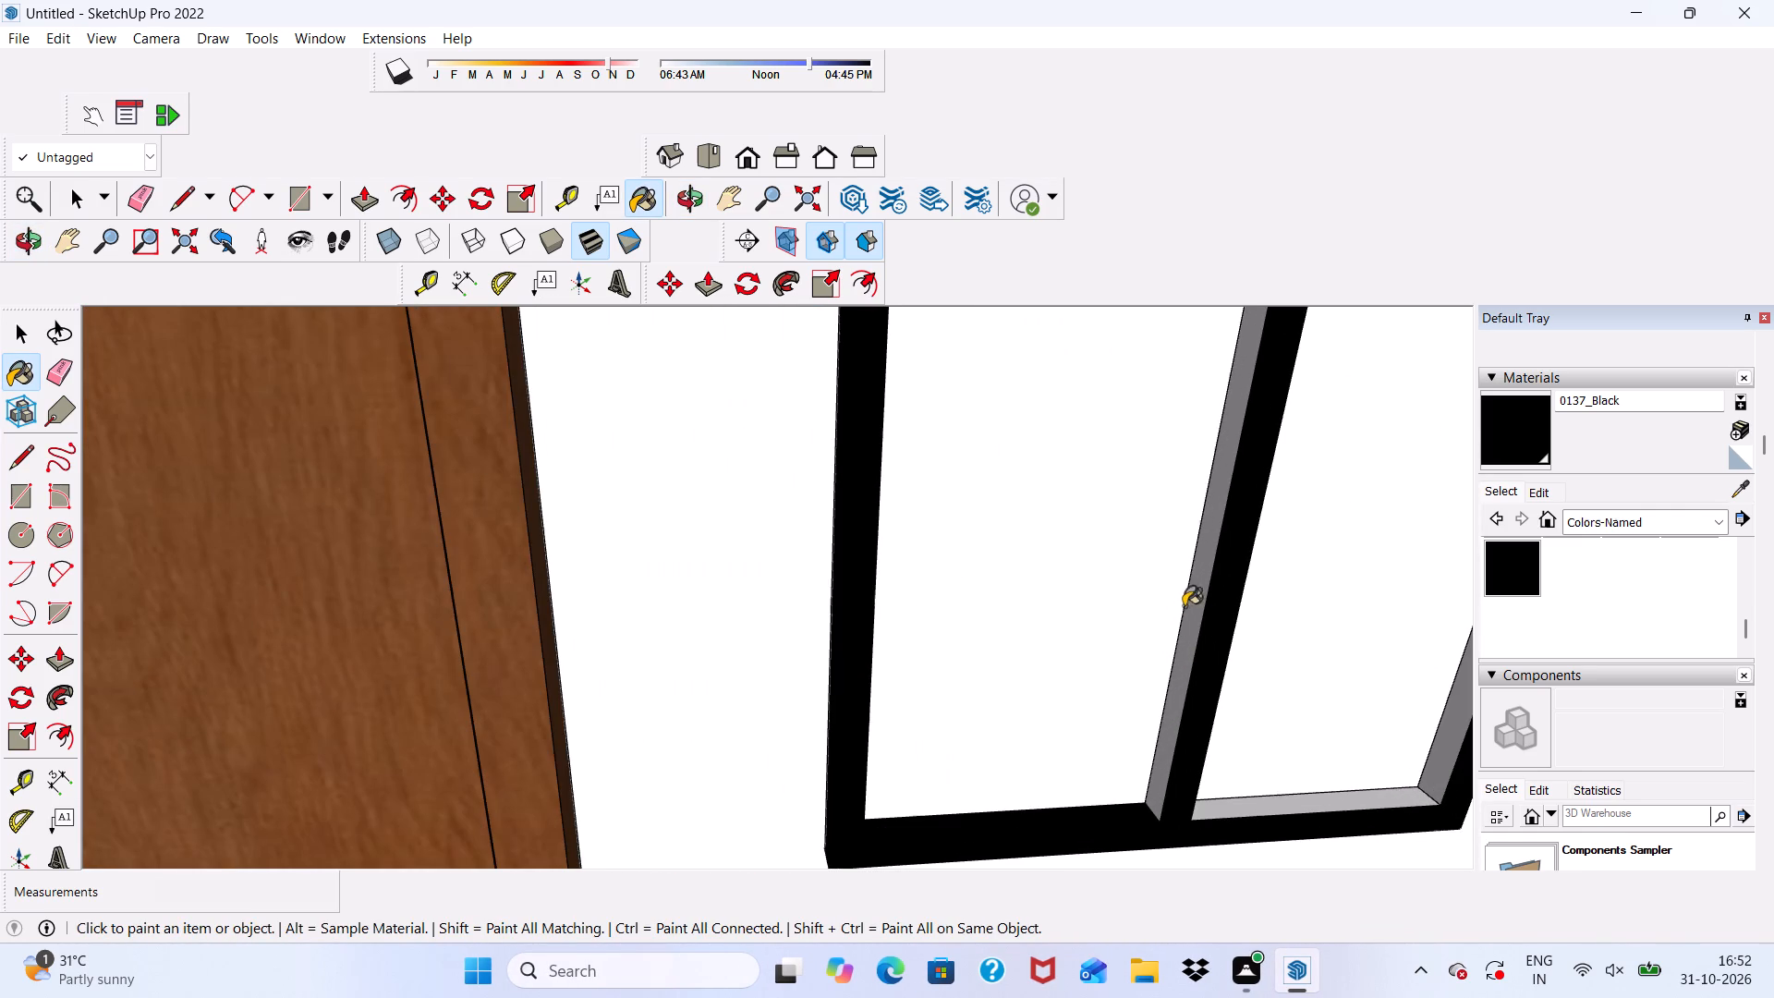
{"action": "left_click", "coordinate": [1201, 593]}
{"action": "scroll", "coordinate": [1238, 820], "scroll_direction": "up", "scroll_amount": 4}
{"action": "left_click", "coordinate": [1221, 808]}
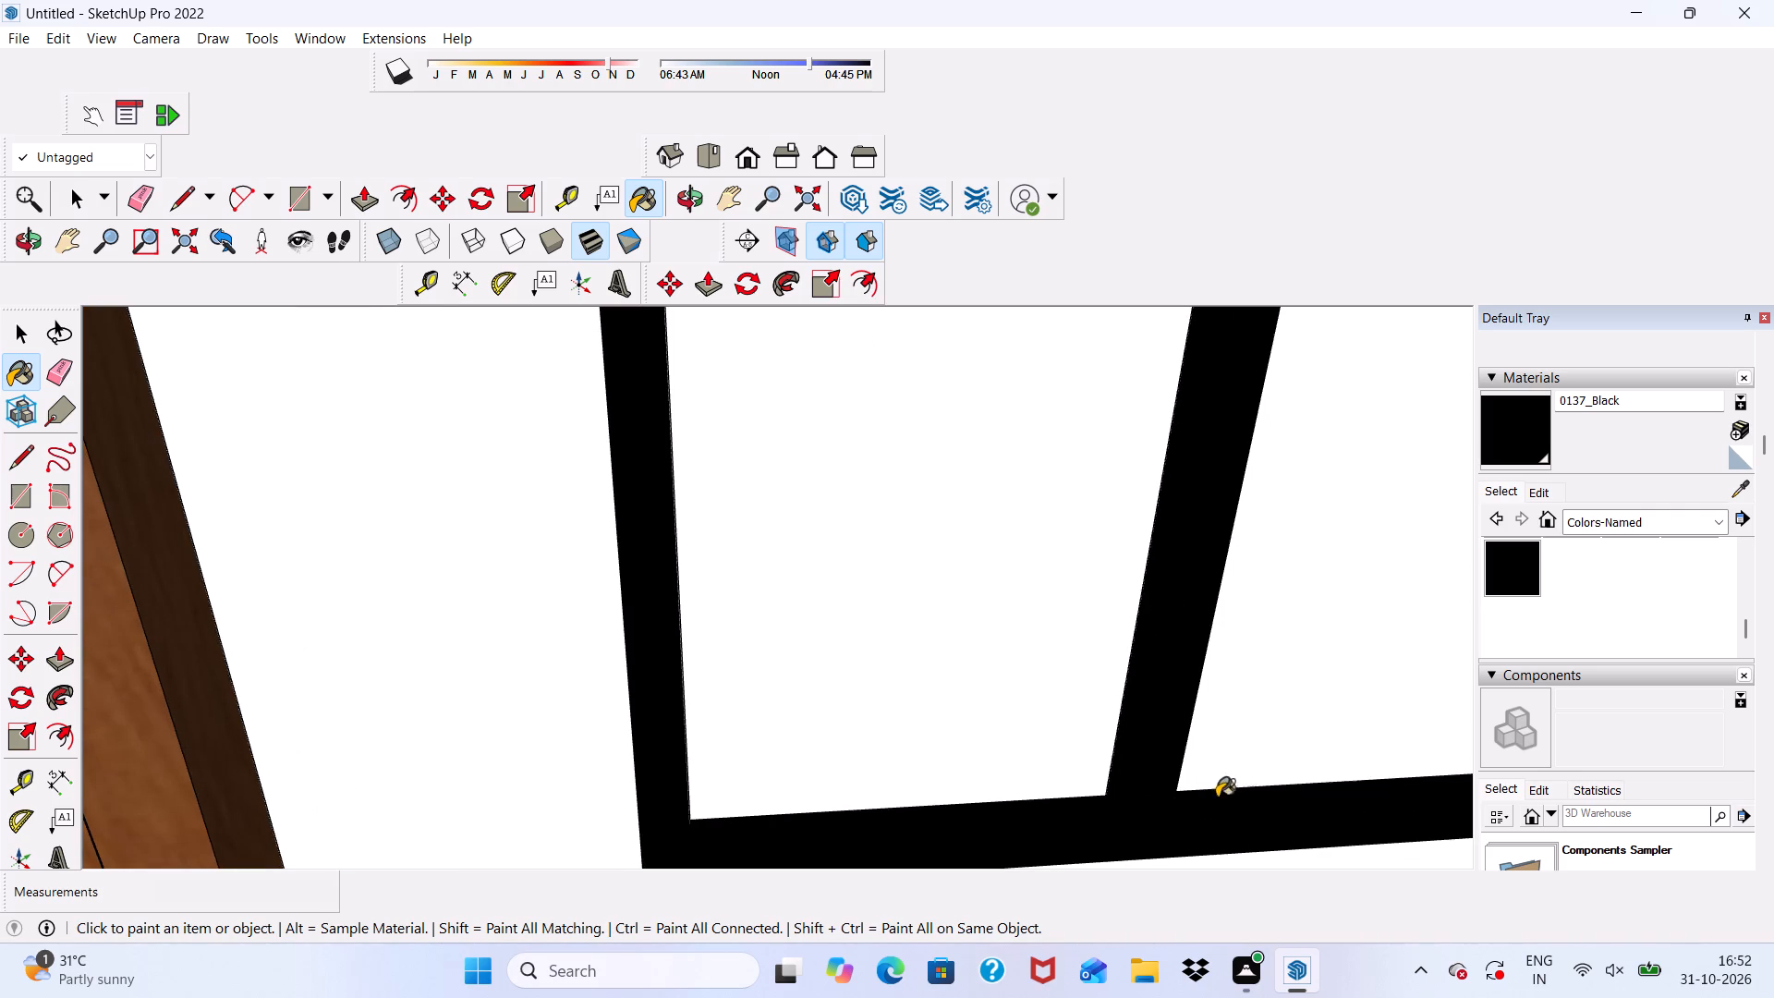
{"action": "scroll", "coordinate": [919, 678], "scroll_direction": "down", "scroll_amount": 7}
{"action": "scroll", "coordinate": [1270, 632], "scroll_direction": "up", "scroll_amount": 2}
{"action": "left_click", "coordinate": [1243, 617]}
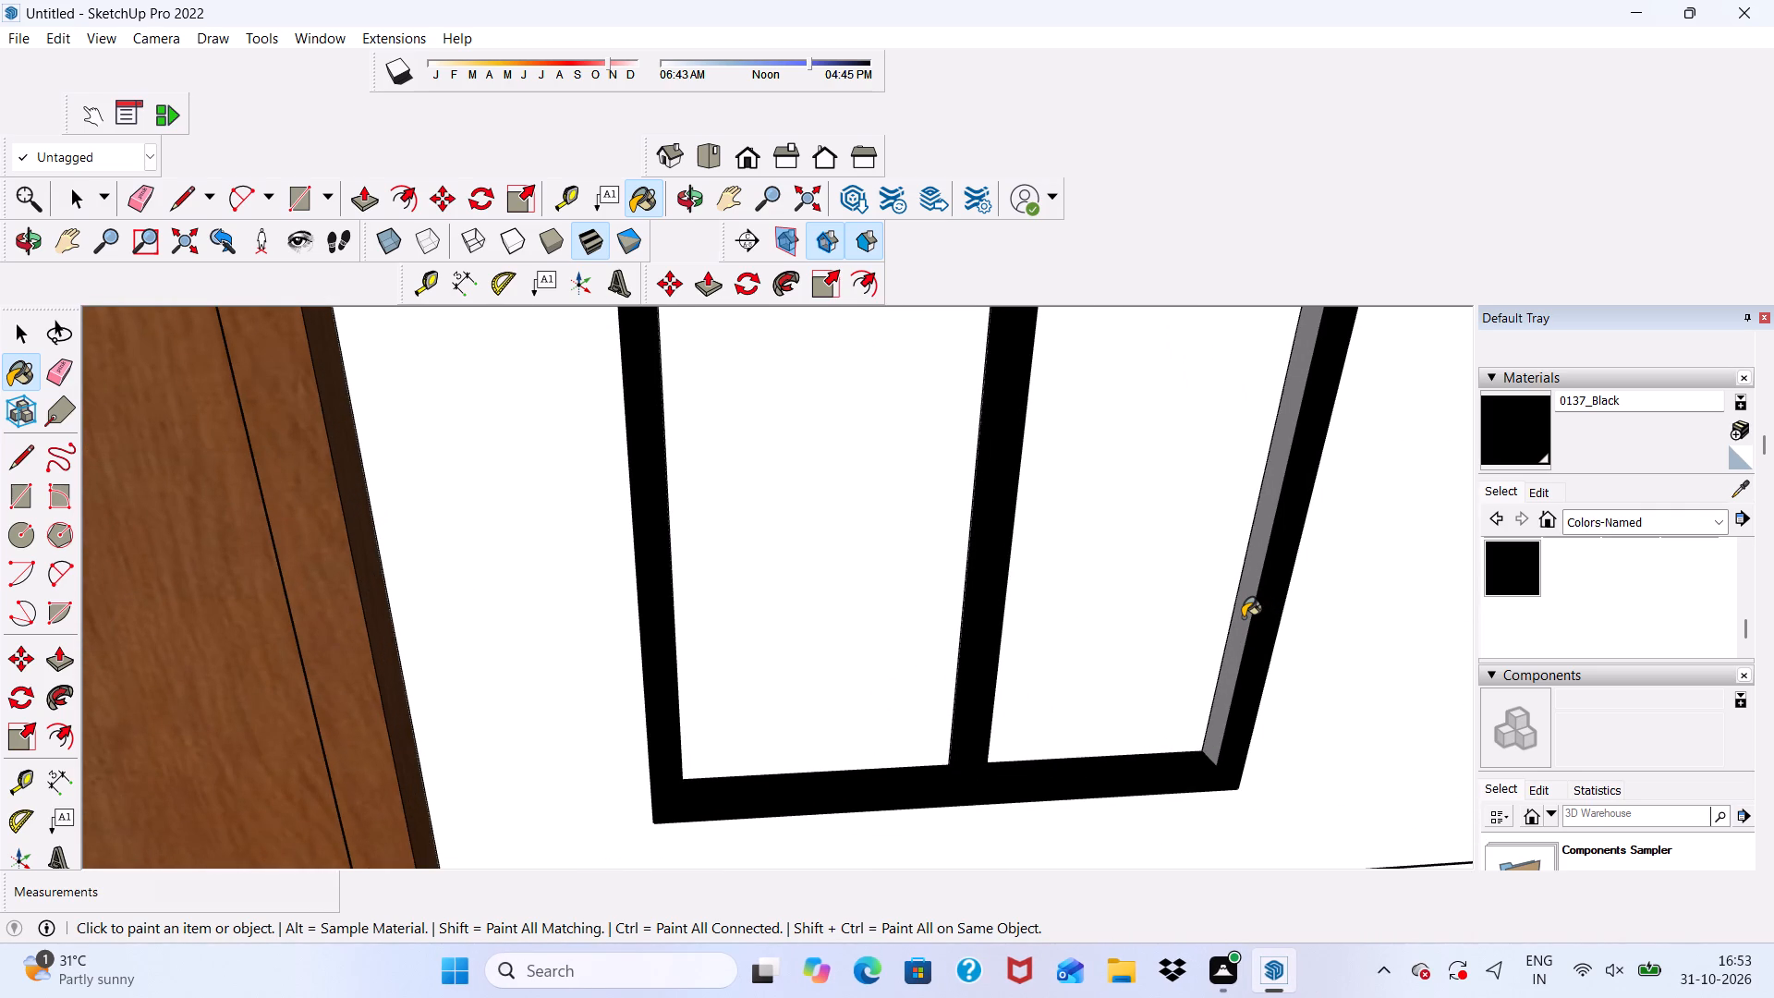
Paint the underside of this frame's top rail above both panes with 0137_Black.
{"action": "scroll", "coordinate": [1216, 621], "scroll_direction": "down", "scroll_amount": 10}
{"action": "middle_click_drag", "start_coordinate": [1096, 606], "coordinate": [626, 529]}
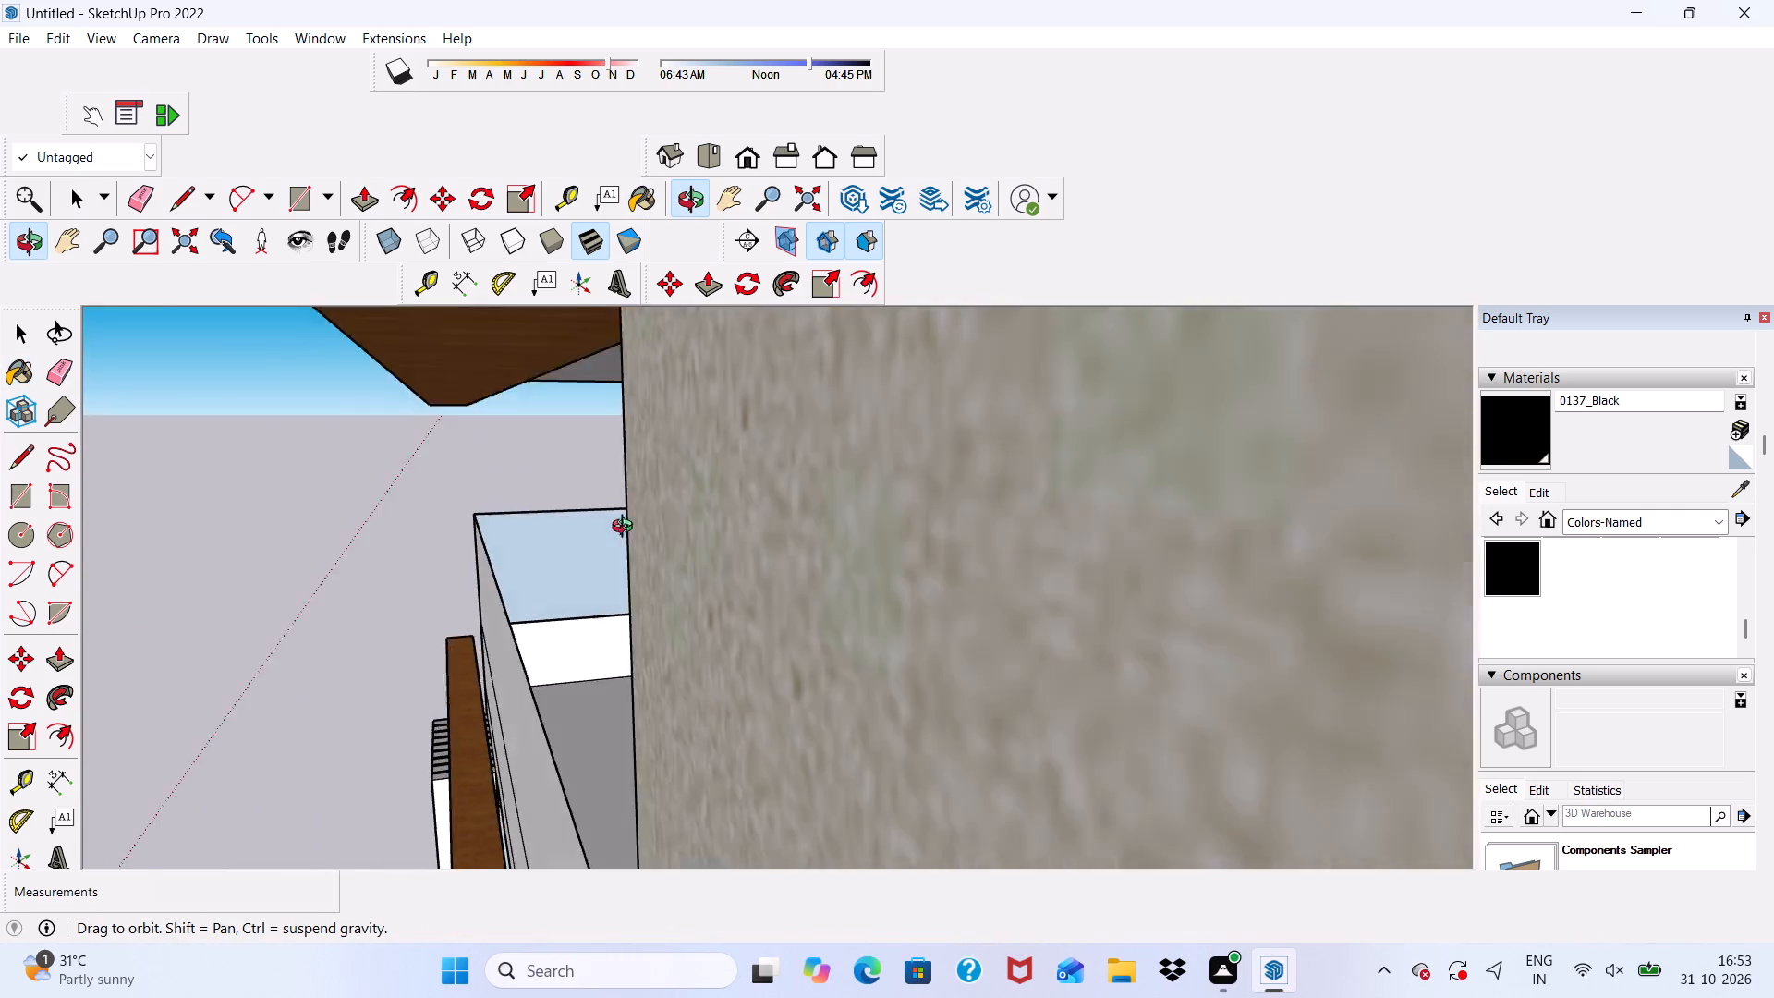
{"action": "middle_click_drag", "start_coordinate": [626, 529], "coordinate": [1232, 602]}
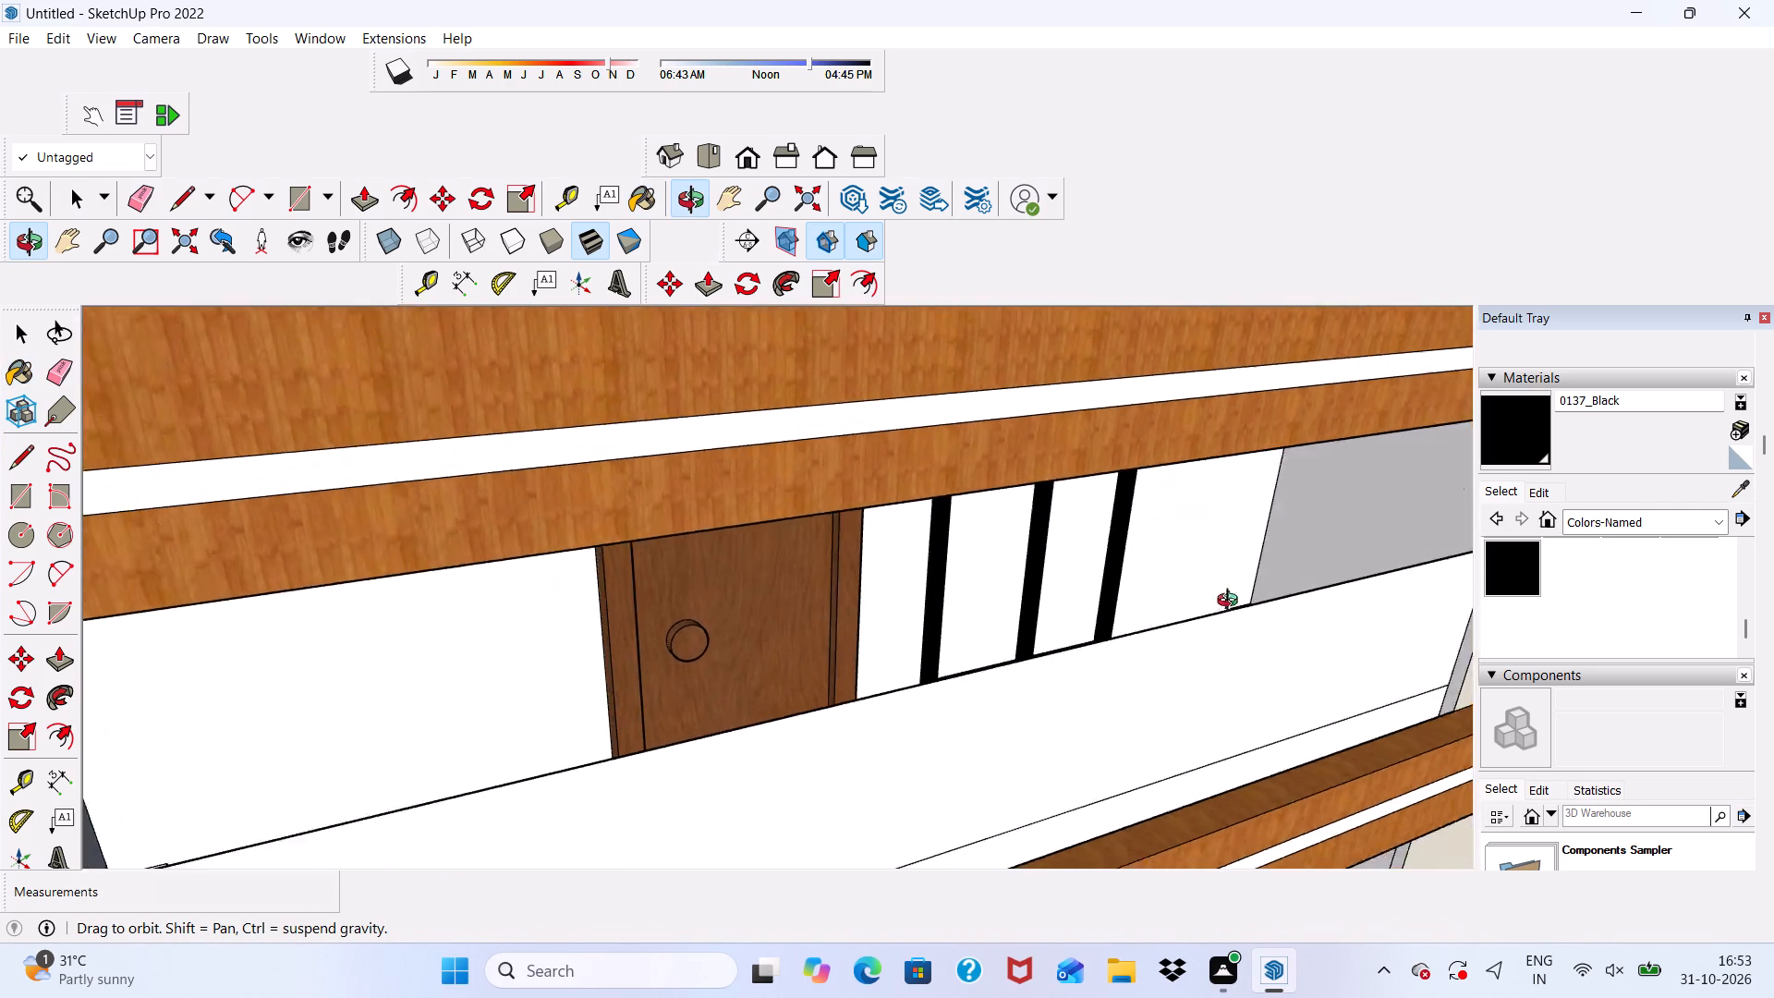
{"action": "middle_click_drag", "start_coordinate": [1232, 602], "coordinate": [1079, 406]}
{"action": "scroll", "coordinate": [1048, 421], "scroll_direction": "up", "scroll_amount": 1}
{"action": "scroll", "coordinate": [1048, 422], "scroll_direction": "down", "scroll_amount": 1}
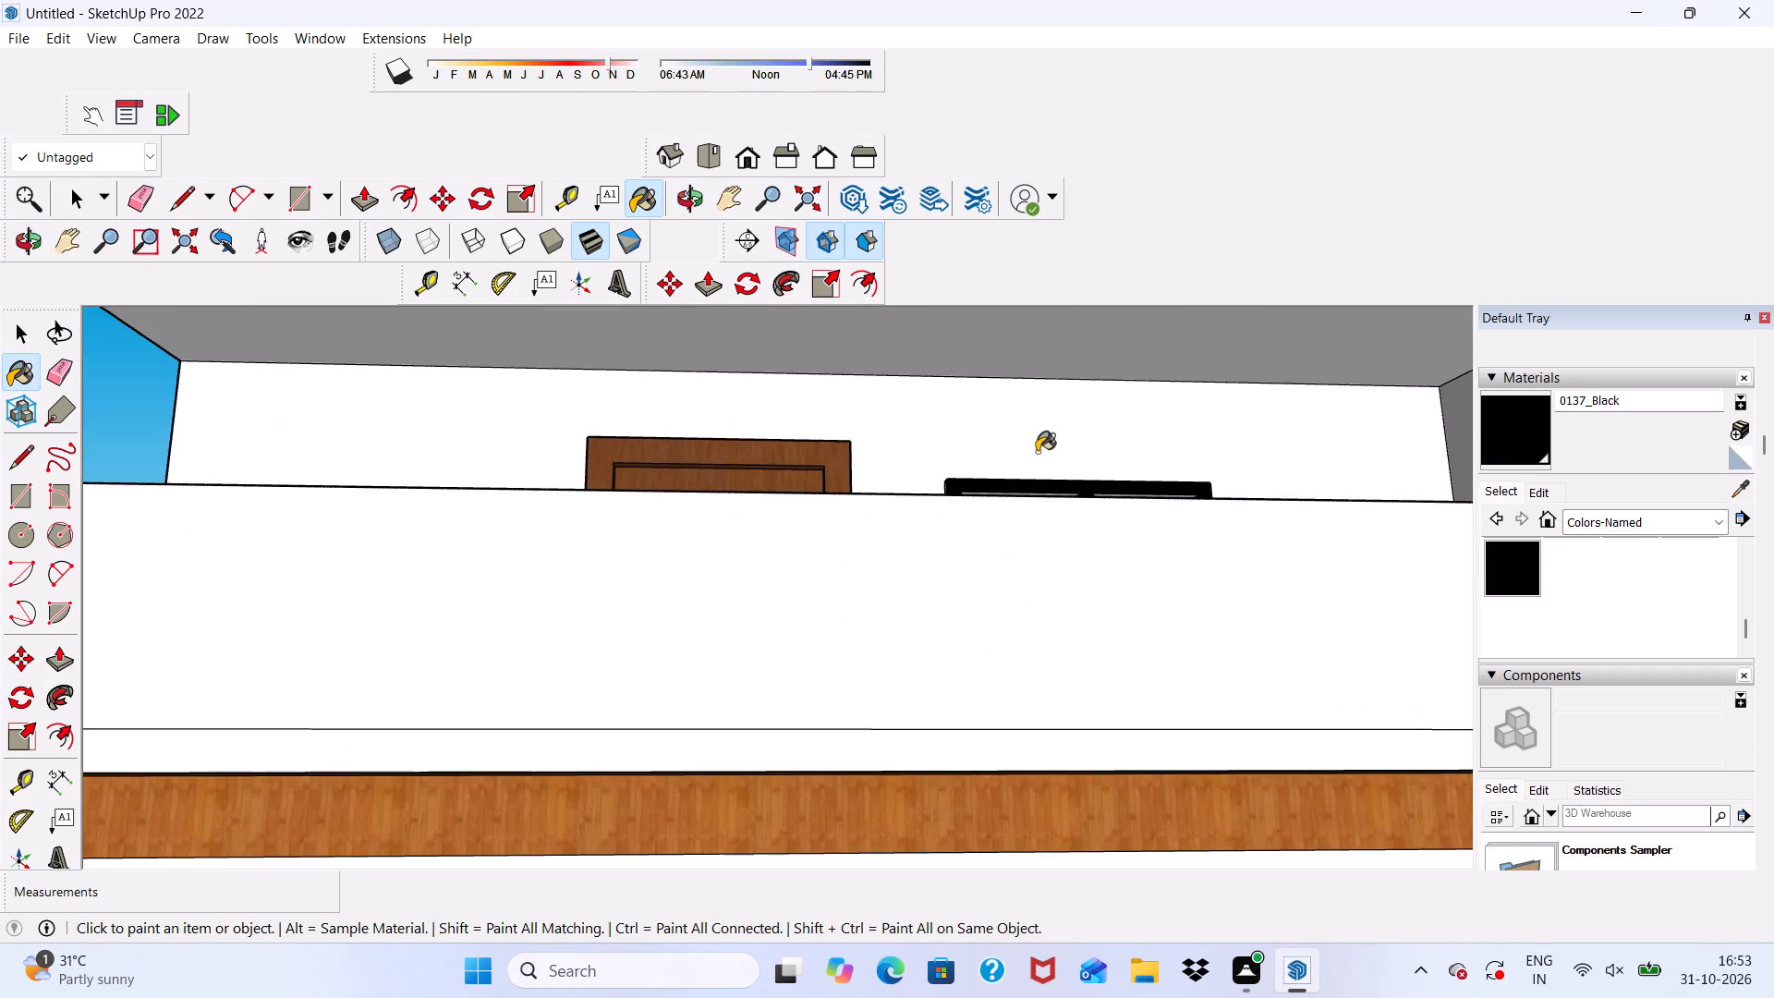
{"action": "scroll", "coordinate": [1055, 471], "scroll_direction": "up", "scroll_amount": 18}
{"action": "left_click", "coordinate": [1065, 505]}
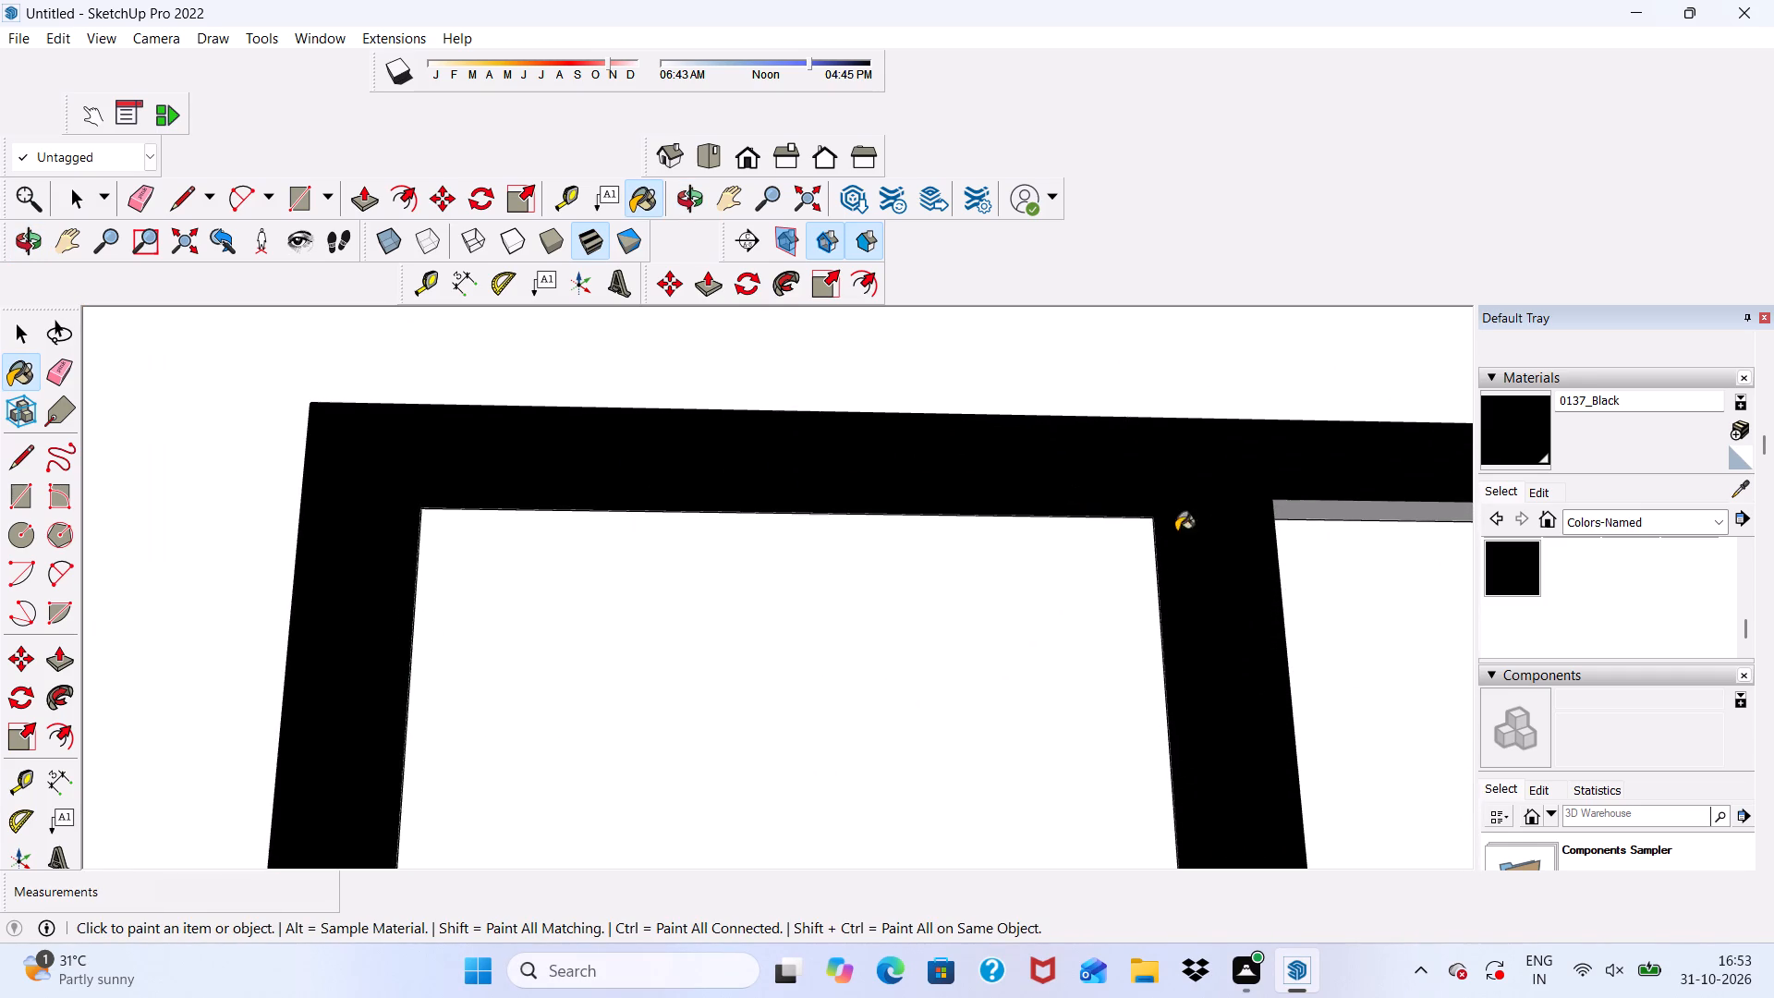
{"action": "scroll", "coordinate": [1242, 529], "scroll_direction": "up", "scroll_amount": 3}
{"action": "scroll", "coordinate": [1278, 497], "scroll_direction": "down", "scroll_amount": 1}
{"action": "left_click", "coordinate": [1306, 500]}
Paint the front face of the window frame behind the dark-railed upper balcony with 0137_Black.
{"action": "scroll", "coordinate": [1188, 505], "scroll_direction": "down", "scroll_amount": 6}
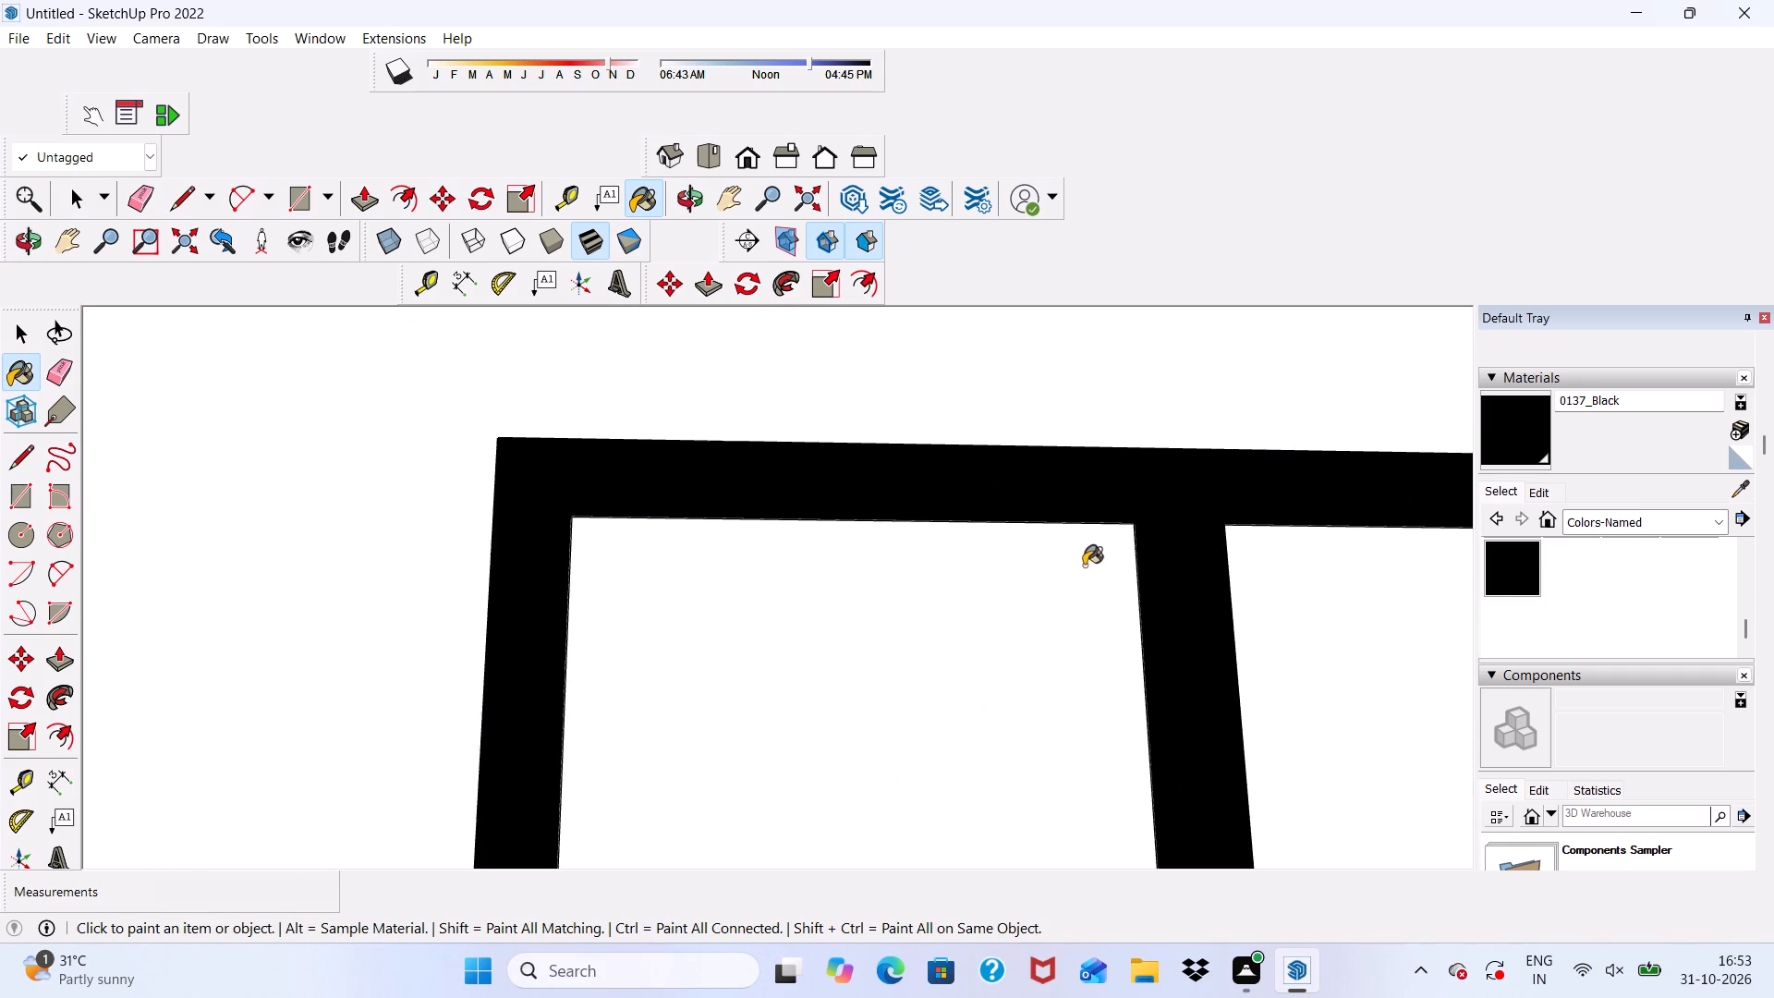
{"action": "scroll", "coordinate": [985, 569], "scroll_direction": "down", "scroll_amount": 6}
{"action": "scroll", "coordinate": [910, 592], "scroll_direction": "down", "scroll_amount": 6}
{"action": "scroll", "coordinate": [962, 529], "scroll_direction": "down", "scroll_amount": 6}
{"action": "scroll", "coordinate": [1059, 520], "scroll_direction": "down", "scroll_amount": 12}
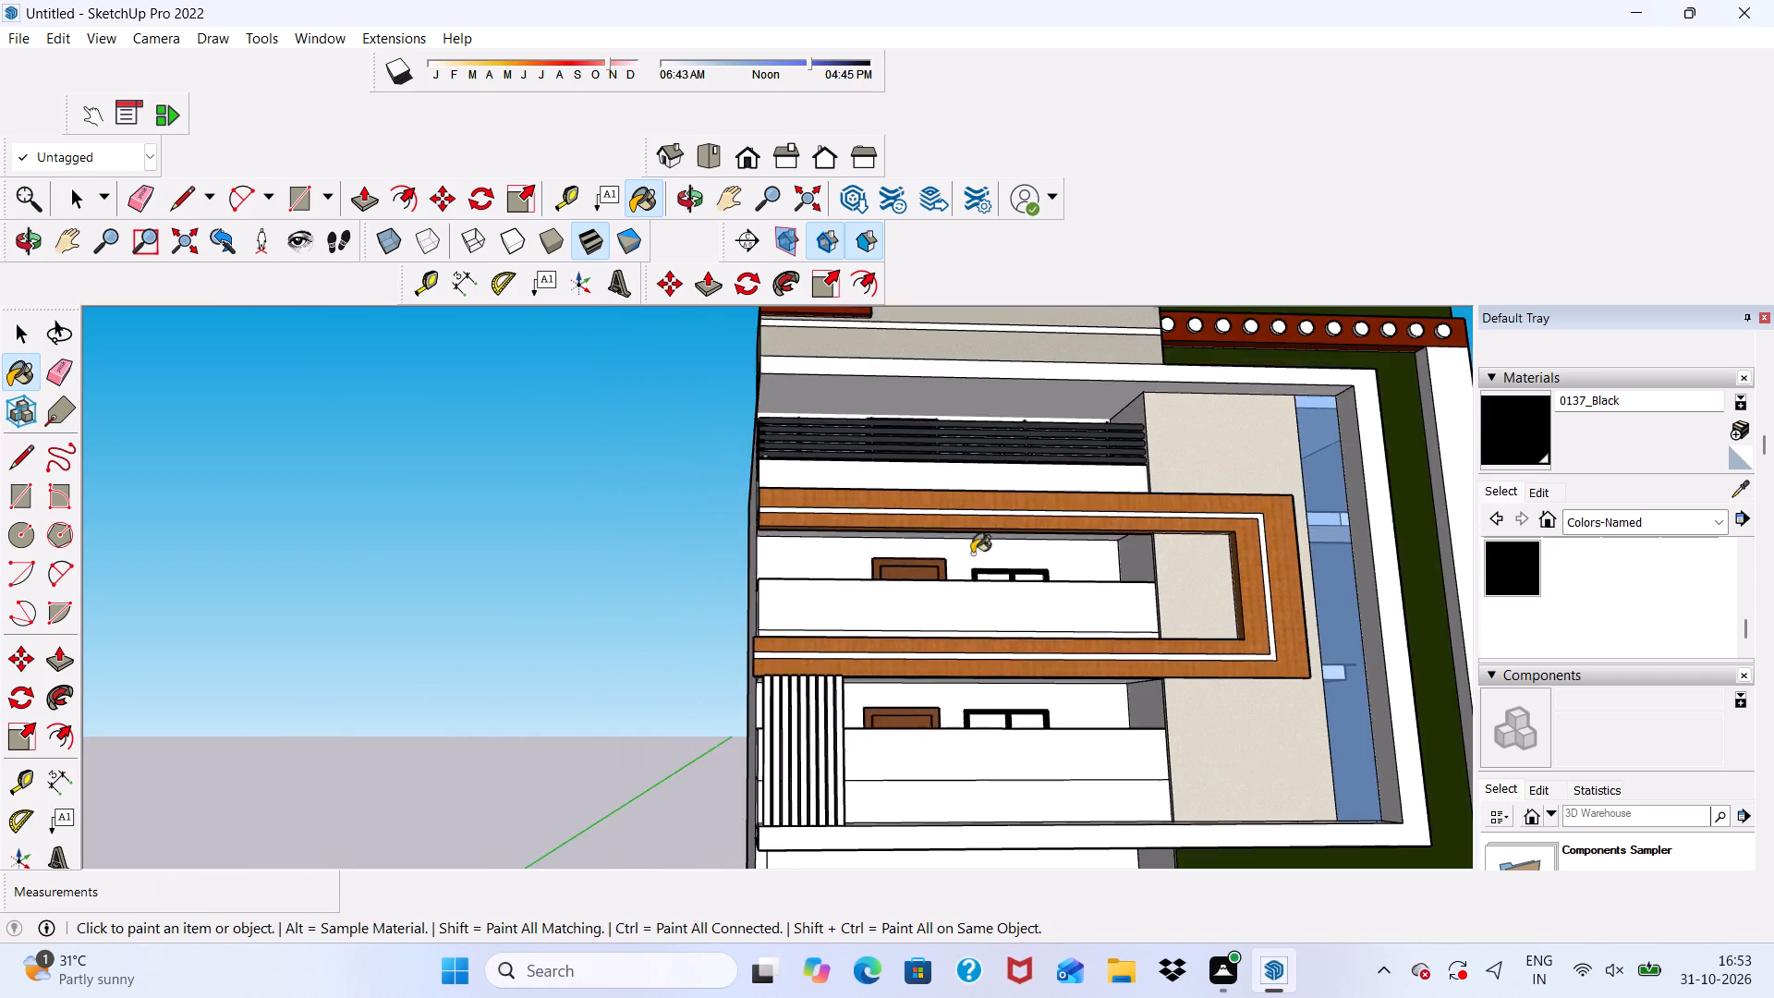
{"action": "scroll", "coordinate": [996, 456], "scroll_direction": "up", "scroll_amount": 10}
{"action": "middle_click_drag", "start_coordinate": [1044, 426], "coordinate": [994, 675]}
{"action": "scroll", "coordinate": [958, 452], "scroll_direction": "up", "scroll_amount": 4}
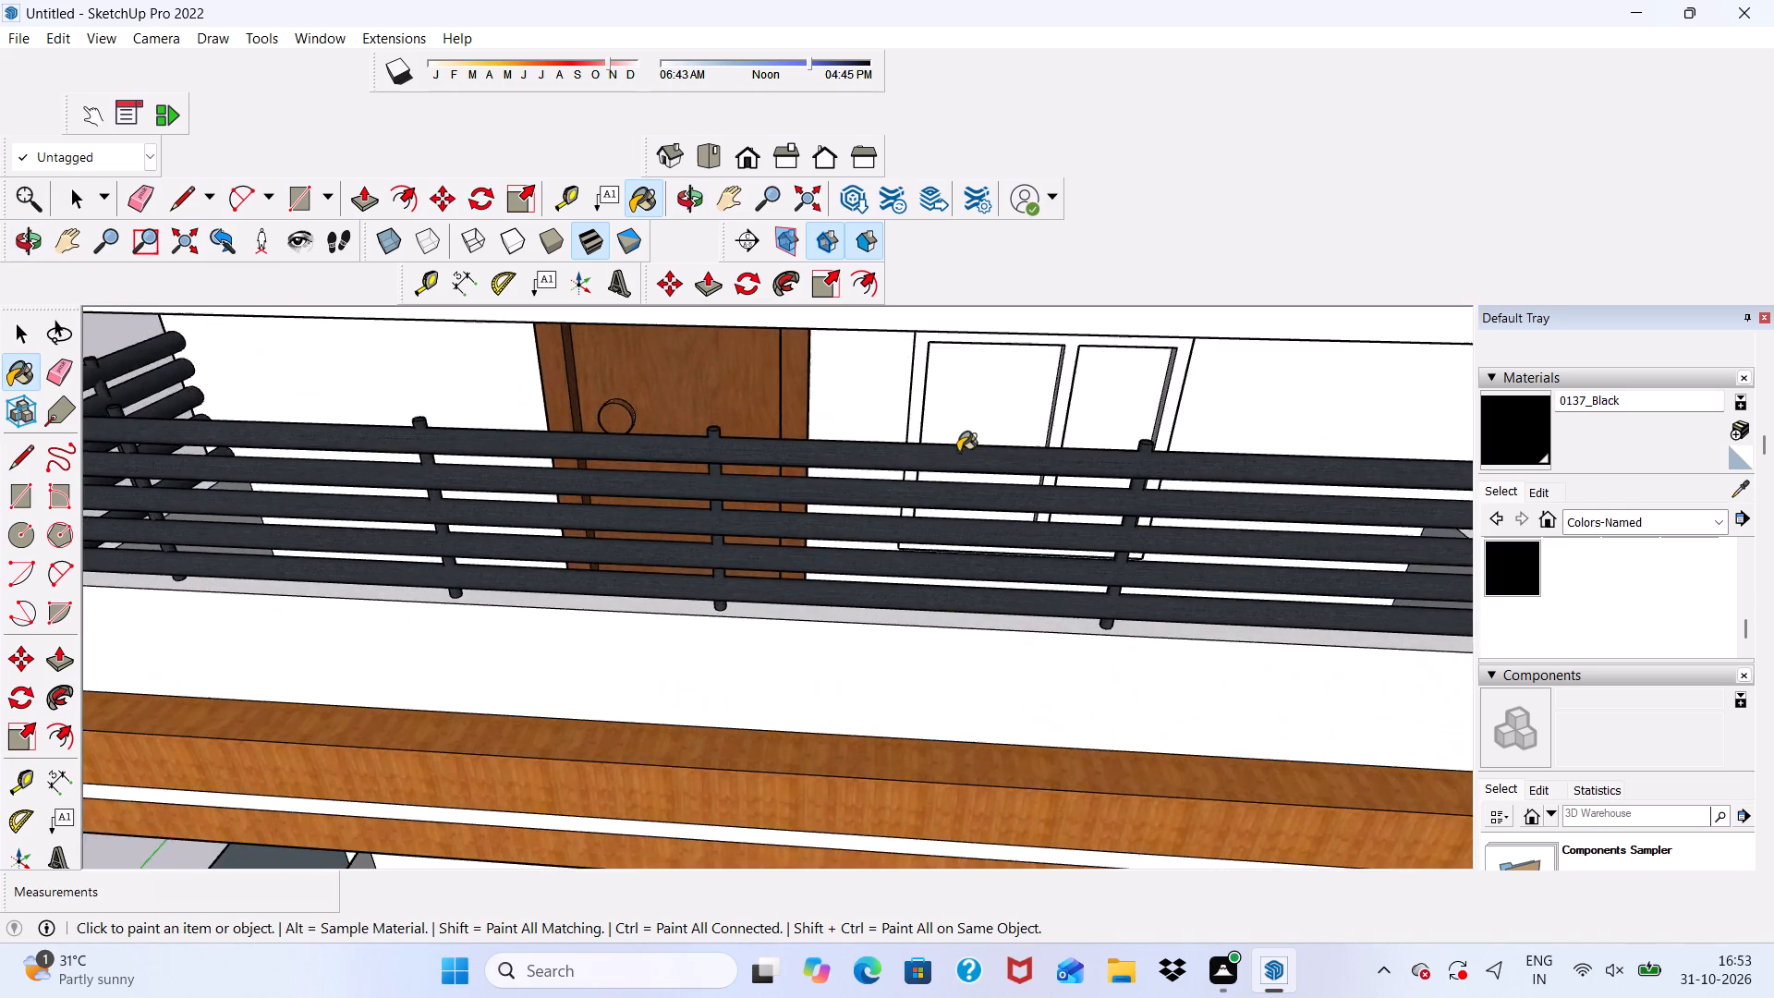
{"action": "scroll", "coordinate": [985, 398], "scroll_direction": "up", "scroll_amount": 7}
{"action": "scroll", "coordinate": [1071, 457], "scroll_direction": "up", "scroll_amount": 10}
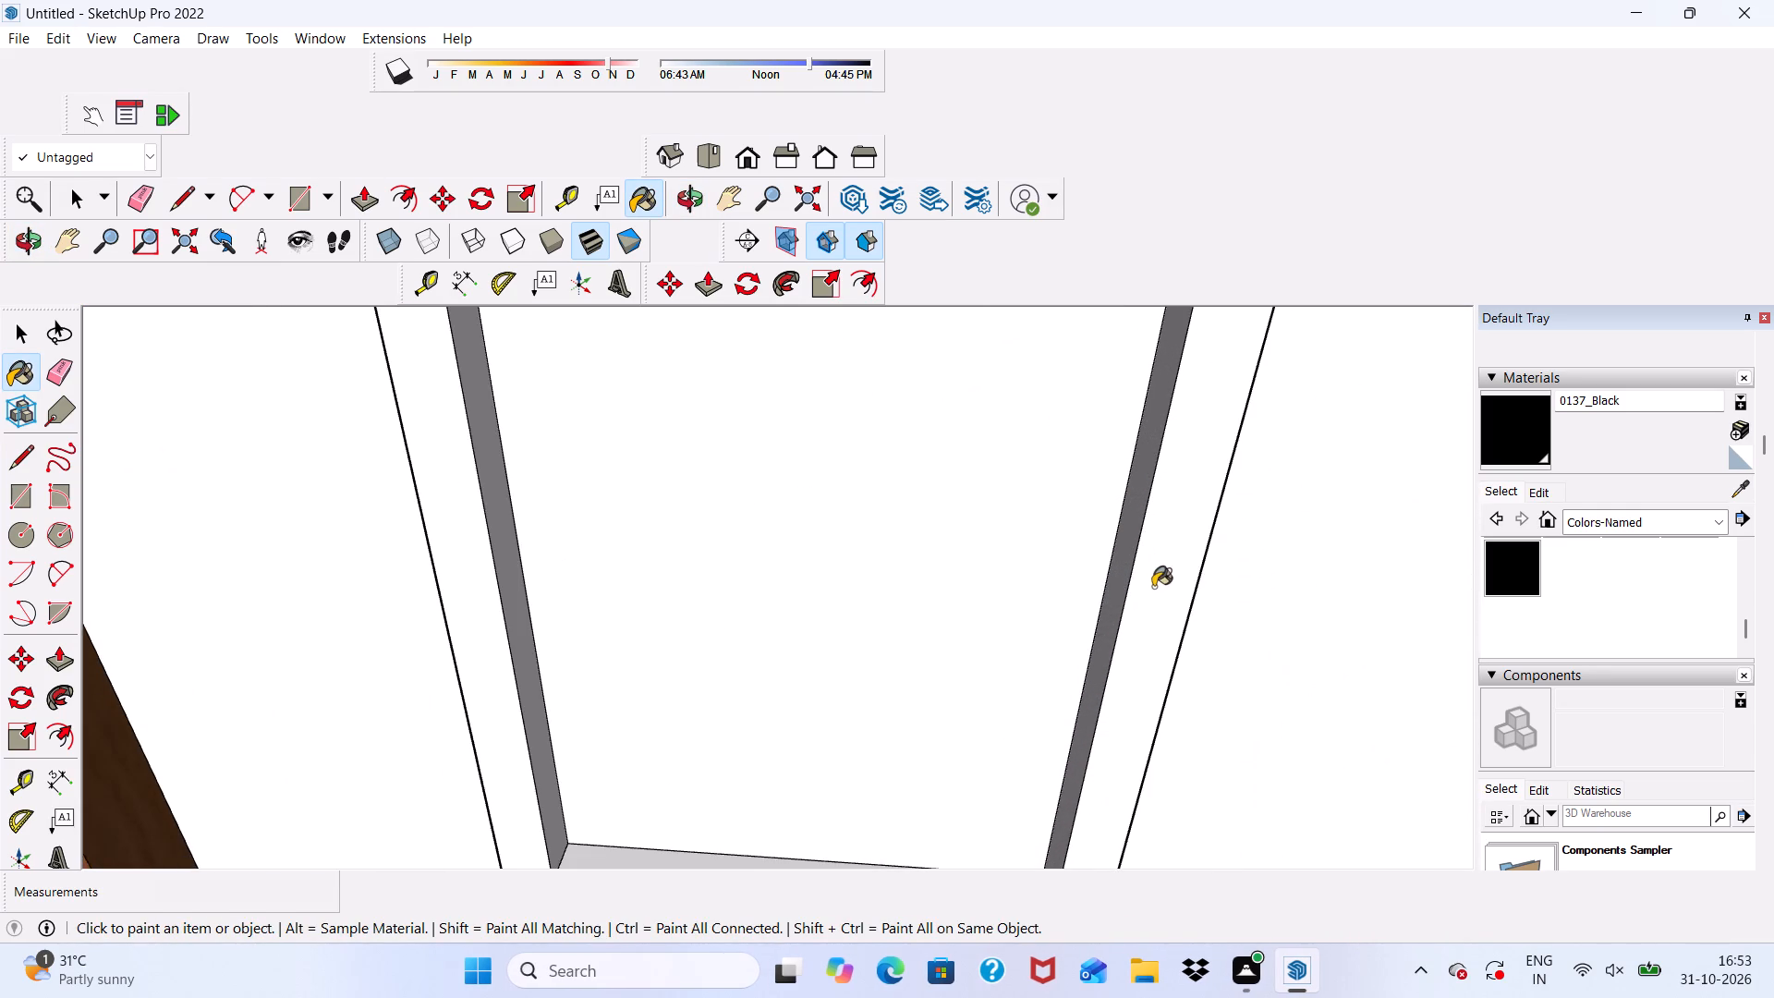
{"action": "left_click", "coordinate": [1153, 587]}
Paint the upper balcony window frame's inner left jamb, left-pane sill and the mullion's left side with 0137_Black.
{"action": "scroll", "coordinate": [1003, 615], "scroll_direction": "down", "scroll_amount": 1}
{"action": "scroll", "coordinate": [667, 771], "scroll_direction": "up", "scroll_amount": 3}
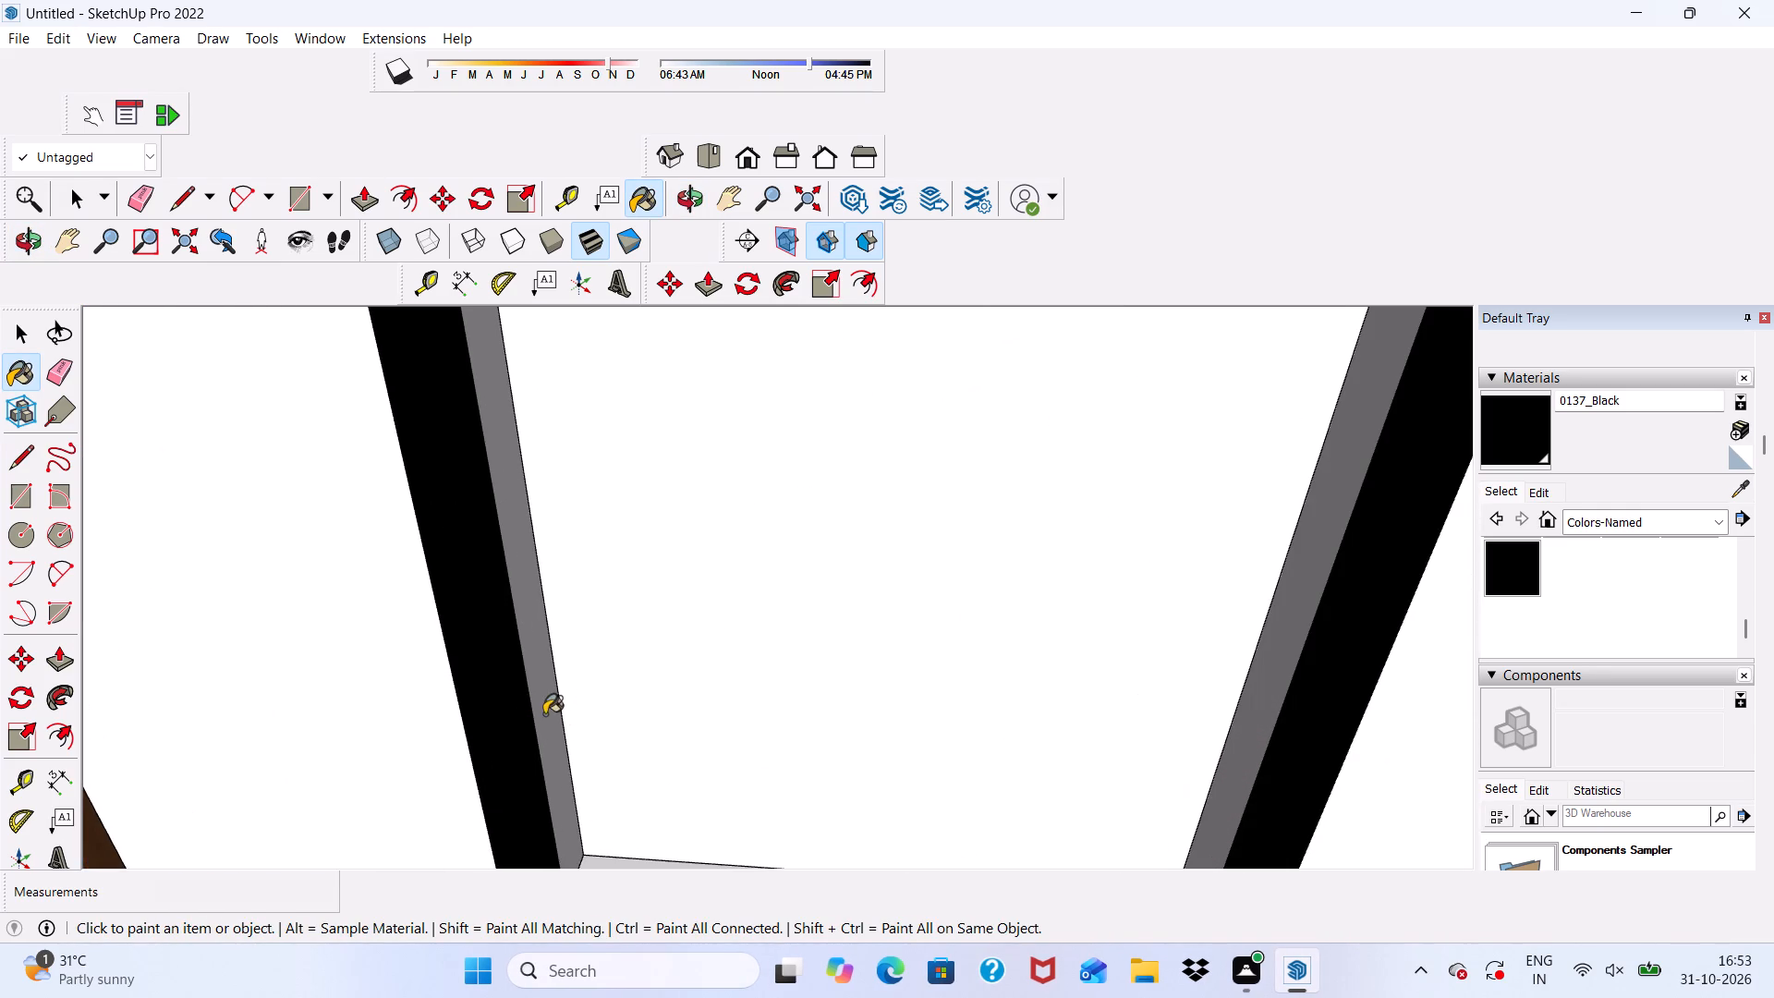
{"action": "left_click", "coordinate": [544, 714]}
{"action": "scroll", "coordinate": [659, 489], "scroll_direction": "down", "scroll_amount": 6}
{"action": "scroll", "coordinate": [733, 751], "scroll_direction": "up", "scroll_amount": 6}
{"action": "left_click", "coordinate": [735, 755]}
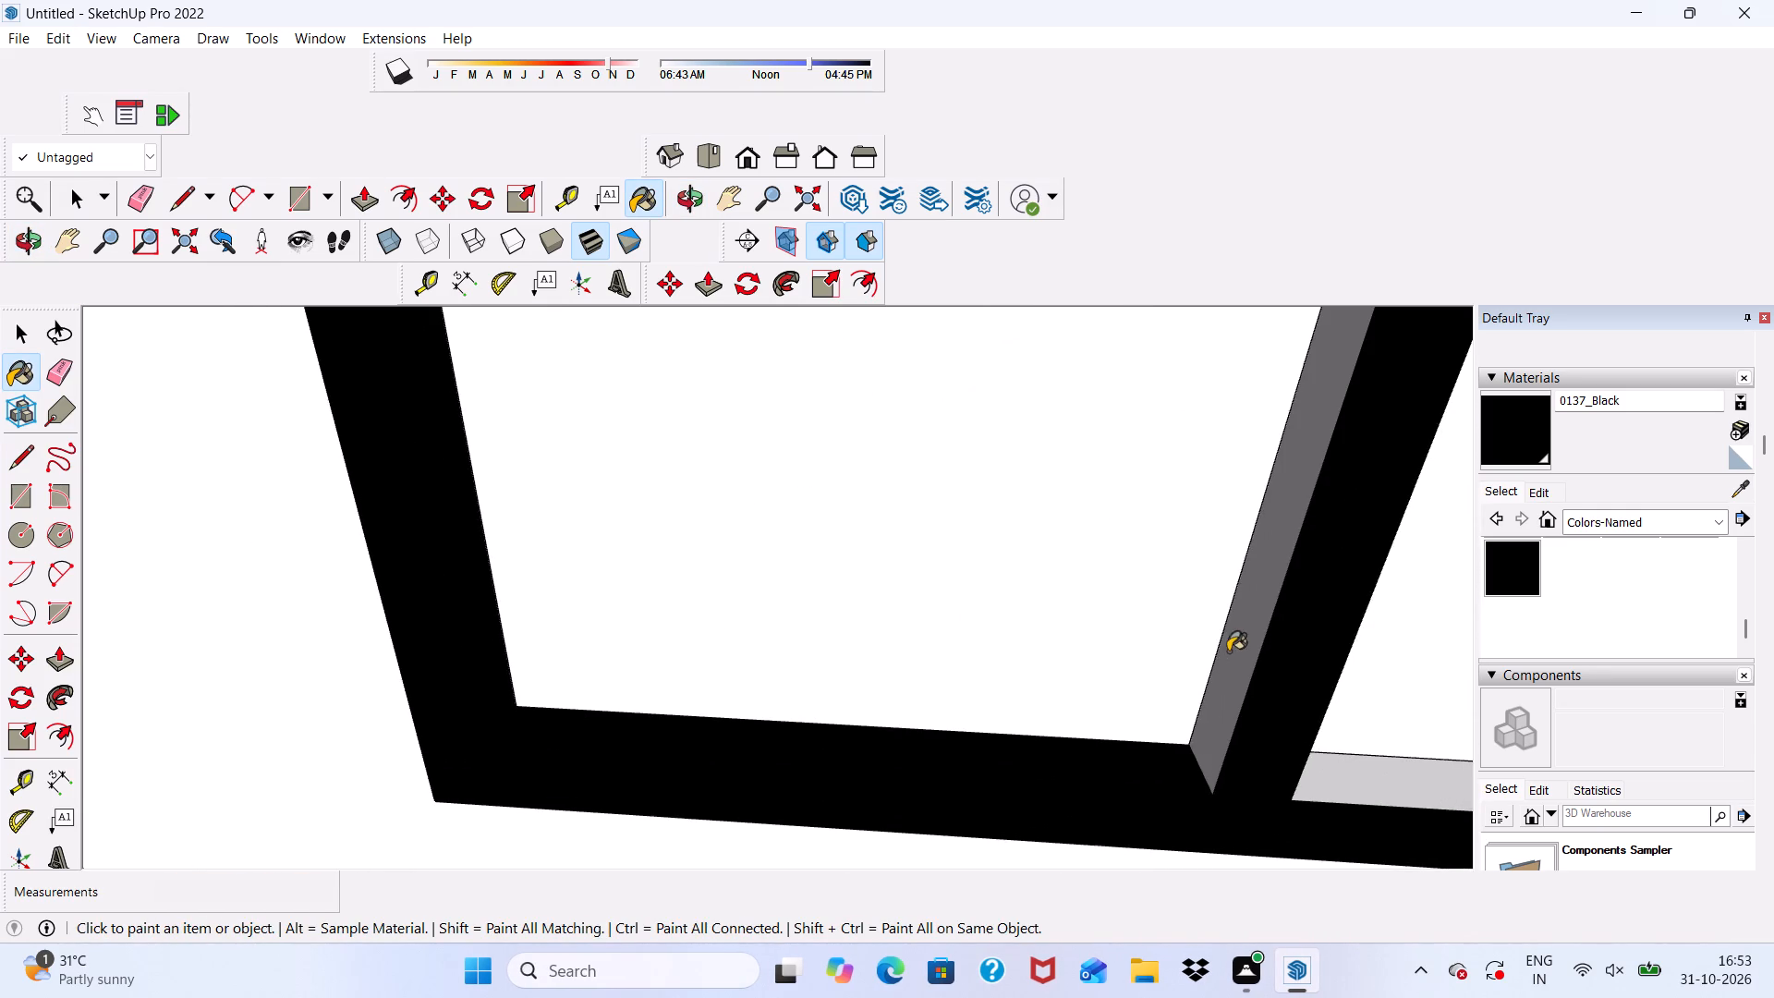
{"action": "left_click", "coordinate": [1228, 651]}
Paint the upper balcony window frame's outer right side and the mullion's right side with 0137_Black.
{"action": "scroll", "coordinate": [978, 611], "scroll_direction": "down", "scroll_amount": 10}
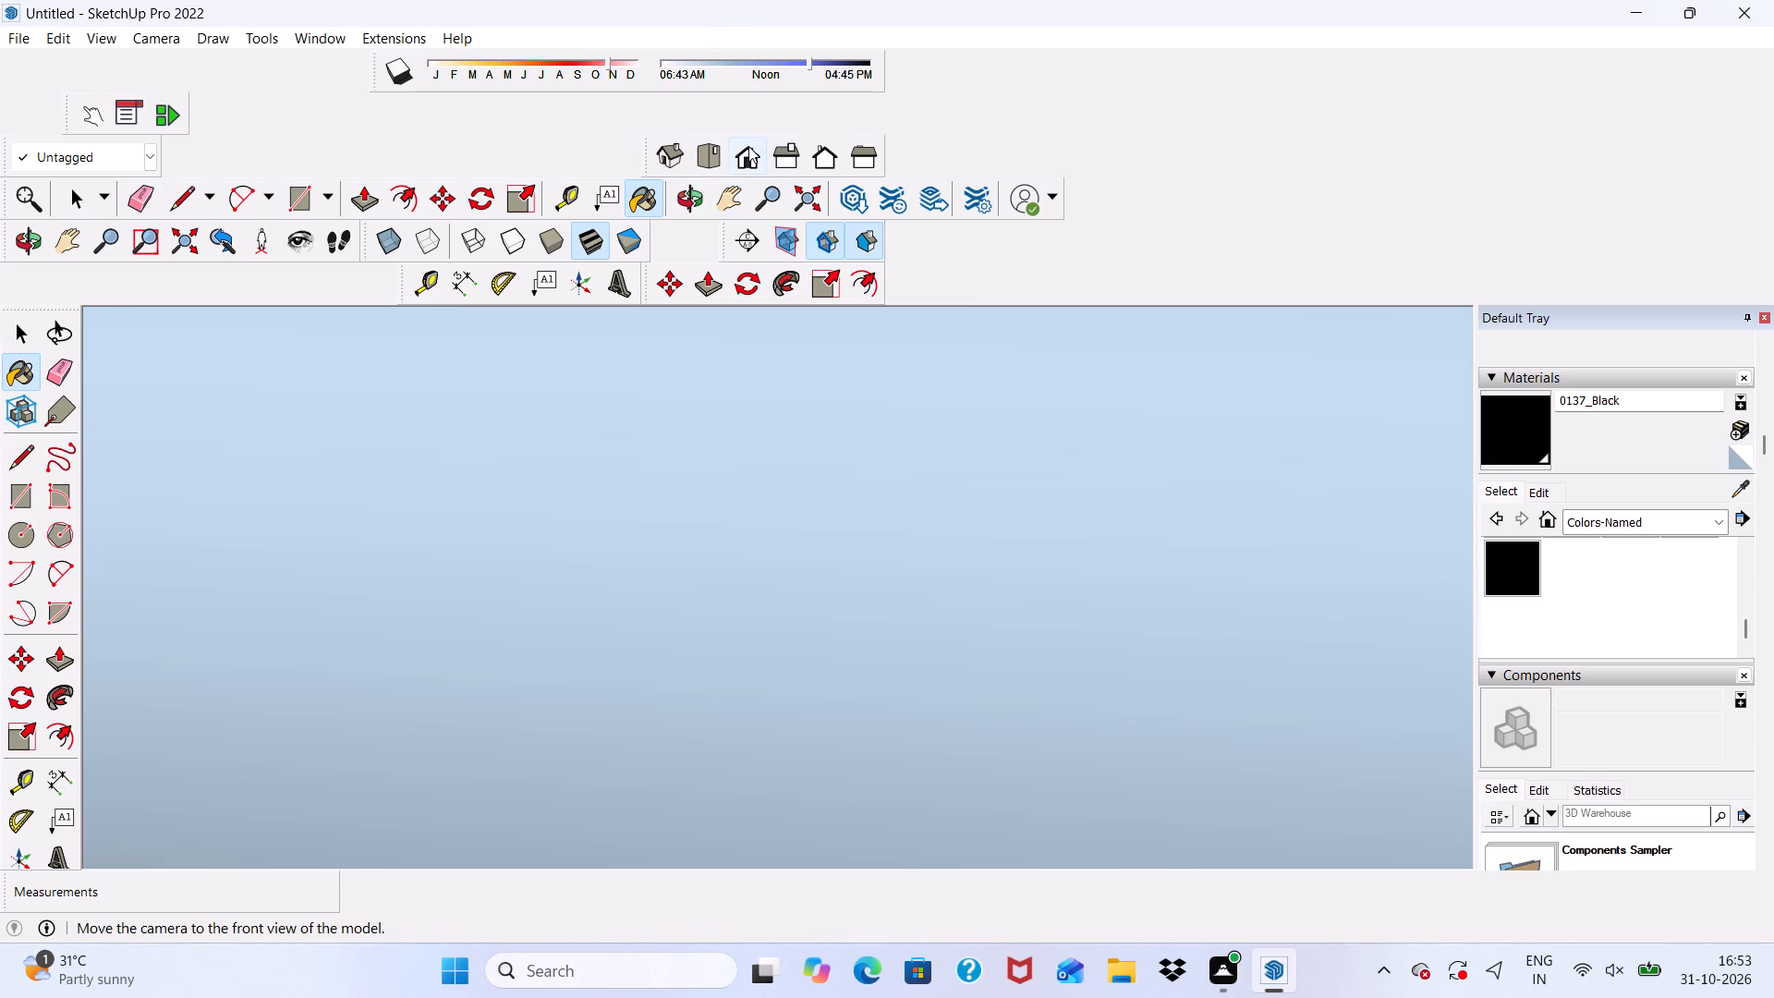
{"action": "left_click", "coordinate": [748, 146]}
{"action": "scroll", "coordinate": [744, 314], "scroll_direction": "down", "scroll_amount": 5}
{"action": "scroll", "coordinate": [741, 422], "scroll_direction": "down", "scroll_amount": 18}
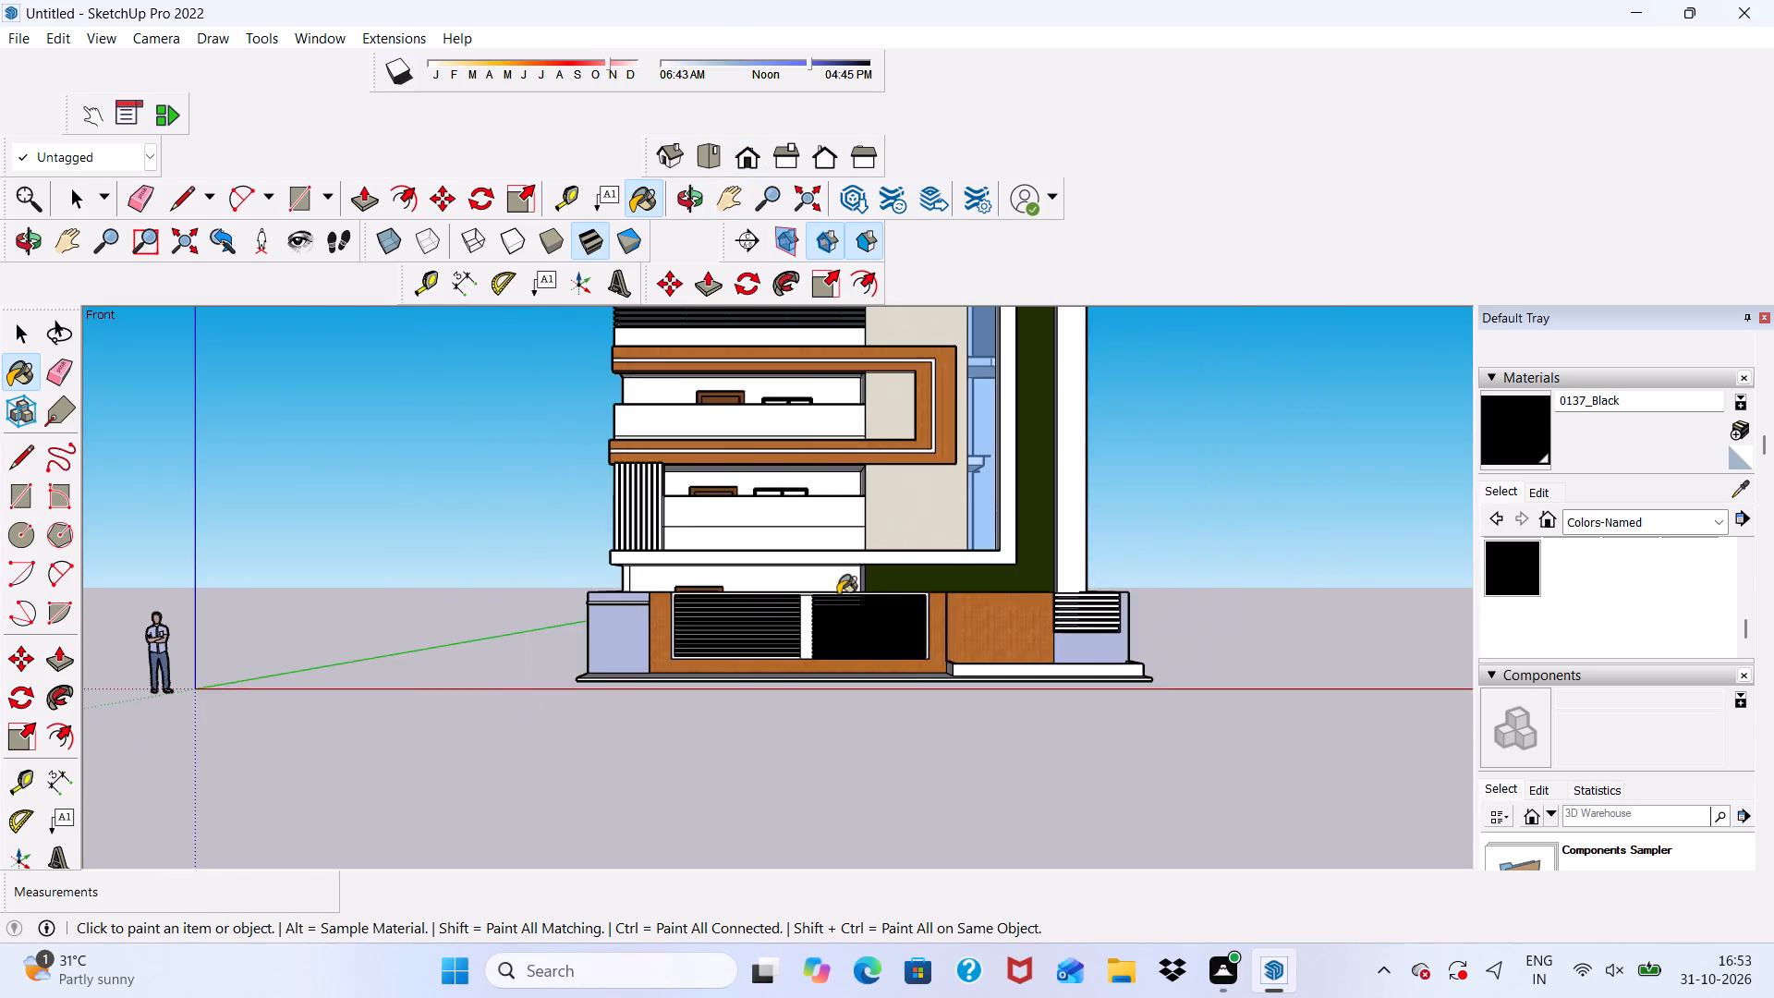
{"action": "scroll", "coordinate": [790, 368], "scroll_direction": "up", "scroll_amount": 5}
{"action": "scroll", "coordinate": [789, 397], "scroll_direction": "down", "scroll_amount": 11}
{"action": "scroll", "coordinate": [791, 386], "scroll_direction": "up", "scroll_amount": 18}
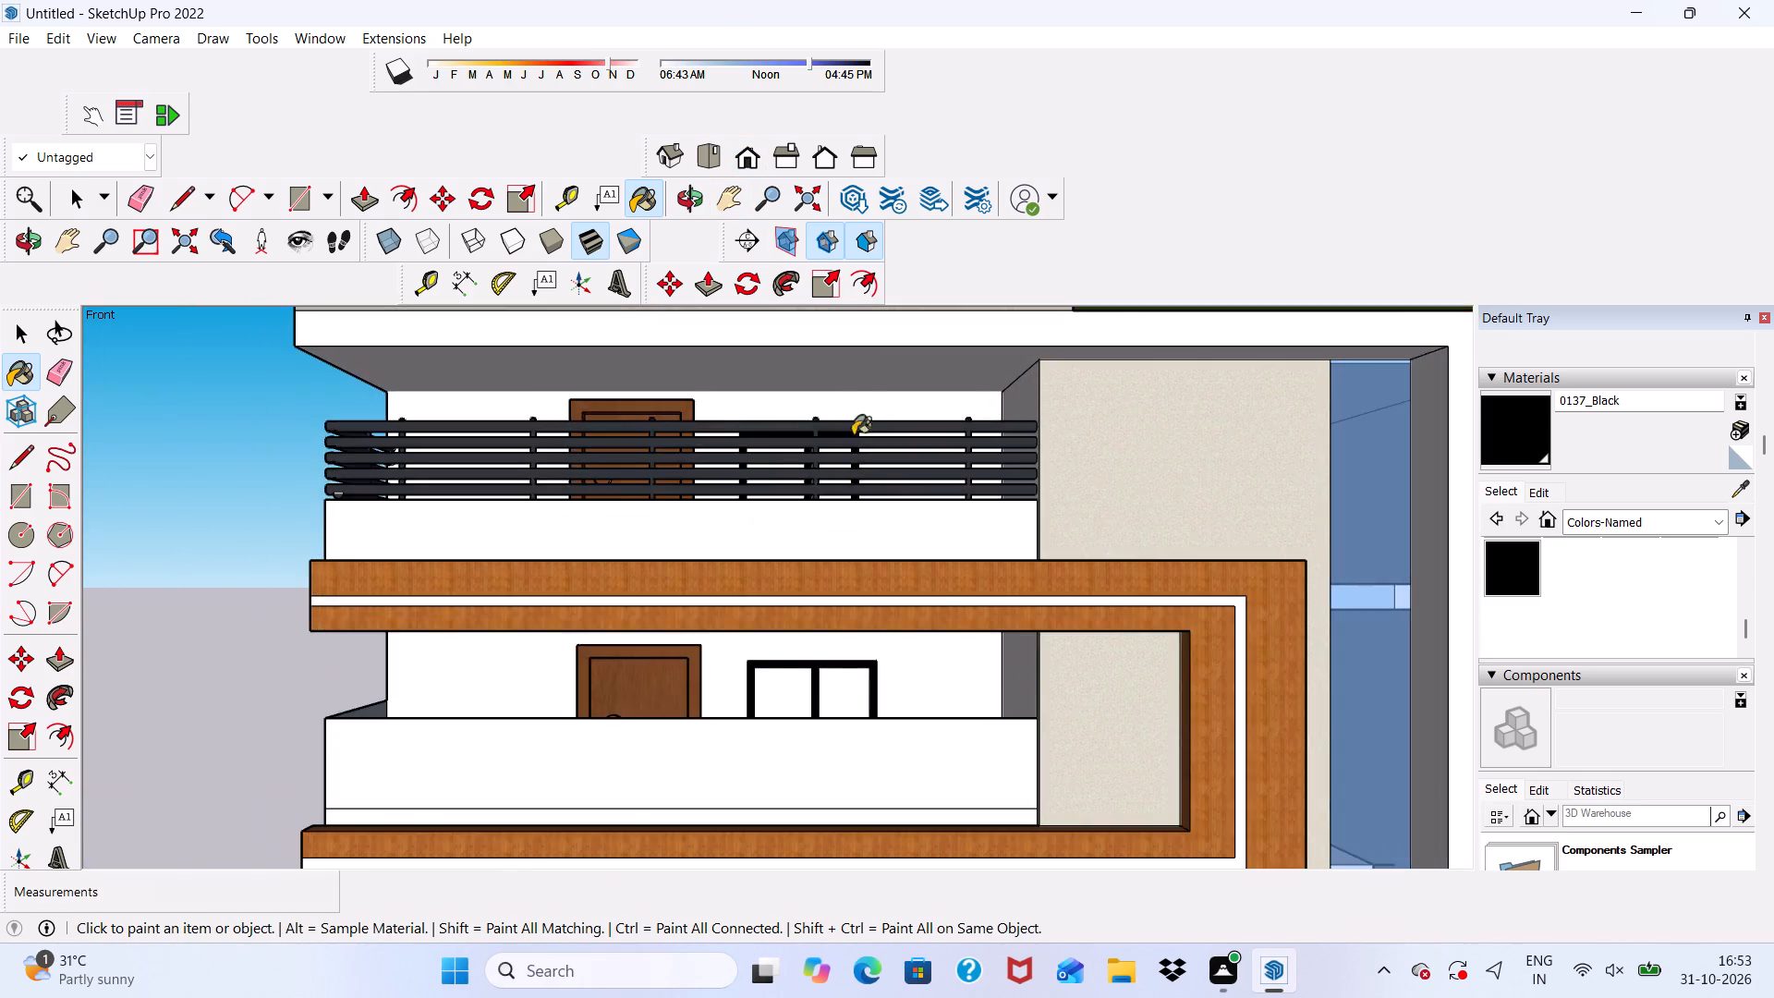
{"action": "scroll", "coordinate": [856, 411], "scroll_direction": "up", "scroll_amount": 5}
{"action": "scroll", "coordinate": [856, 415], "scroll_direction": "down", "scroll_amount": 8}
{"action": "scroll", "coordinate": [831, 354], "scroll_direction": "up", "scroll_amount": 11}
{"action": "middle_click_drag", "start_coordinate": [910, 516], "coordinate": [896, 592]}
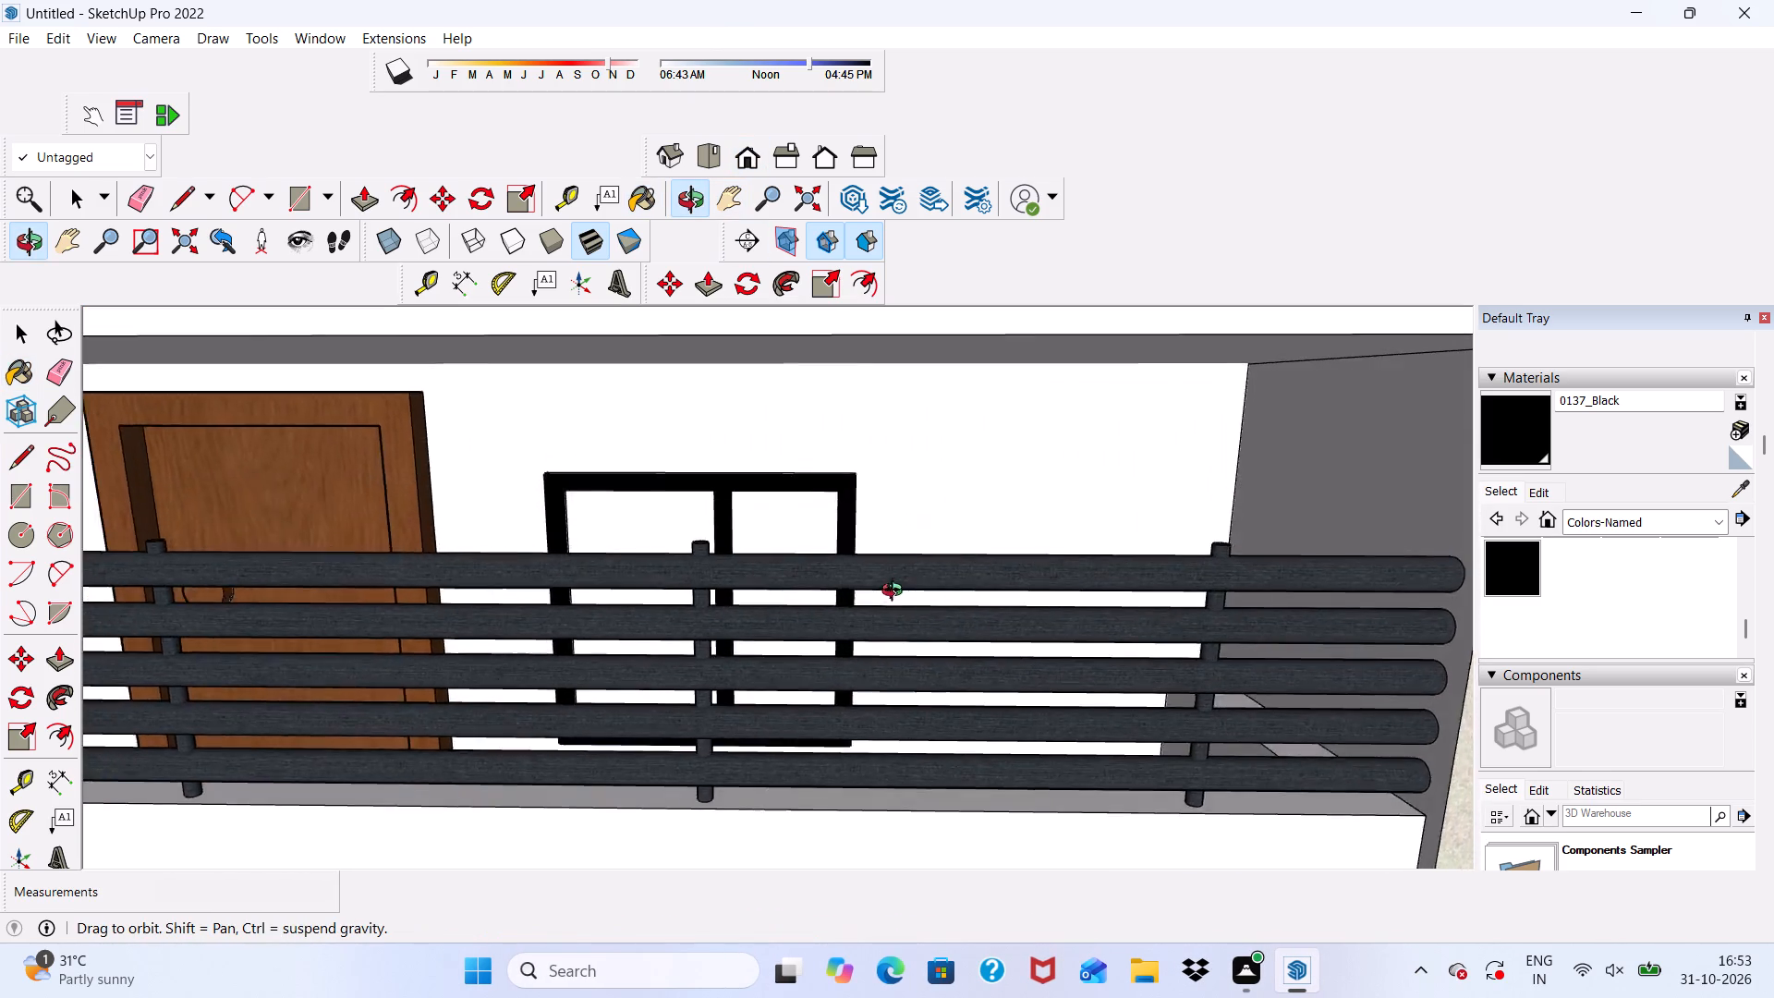
{"action": "middle_click_drag", "start_coordinate": [896, 592], "coordinate": [547, 623]}
{"action": "scroll", "coordinate": [986, 616], "scroll_direction": "up", "scroll_amount": 5}
{"action": "scroll", "coordinate": [1071, 603], "scroll_direction": "up", "scroll_amount": 3}
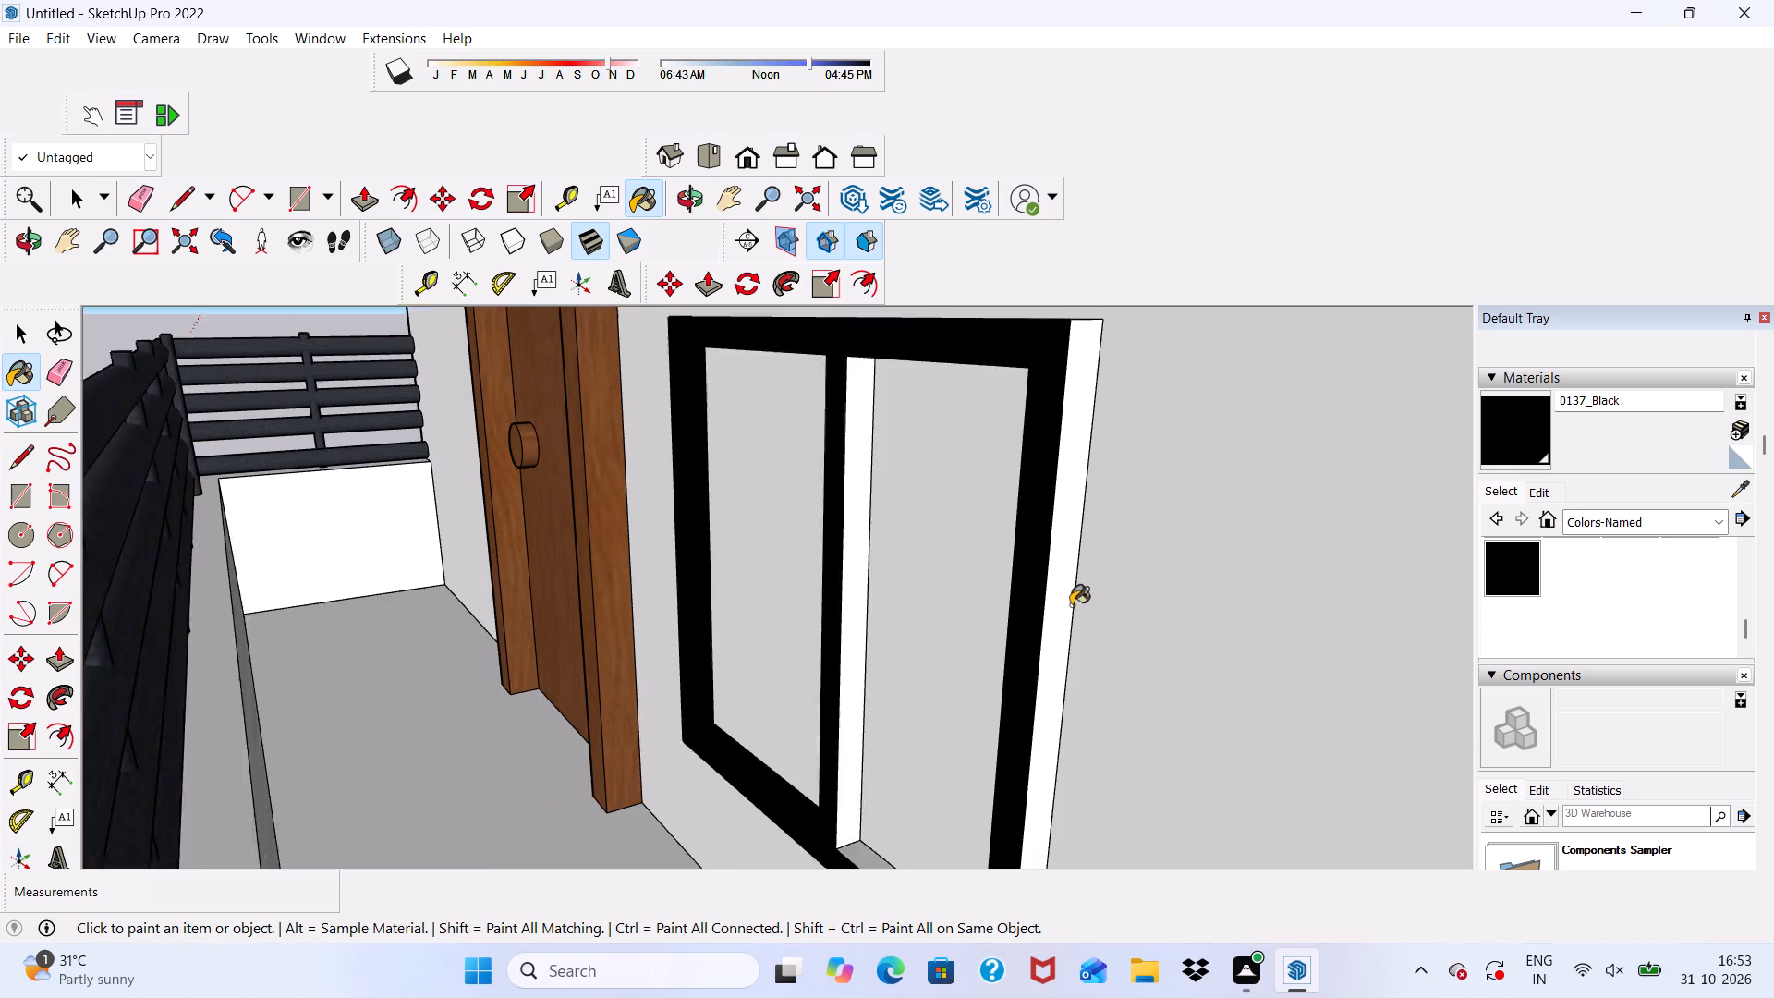
{"action": "scroll", "coordinate": [1071, 605], "scroll_direction": "up", "scroll_amount": 2}
{"action": "left_click", "coordinate": [1051, 611]}
{"action": "scroll", "coordinate": [865, 617], "scroll_direction": "up", "scroll_amount": 3}
{"action": "left_click", "coordinate": [818, 610]}
Paint the upper balcony window frame's right-pane sill and top face with 0137_Black.
{"action": "scroll", "coordinate": [809, 563], "scroll_direction": "down", "scroll_amount": 6}
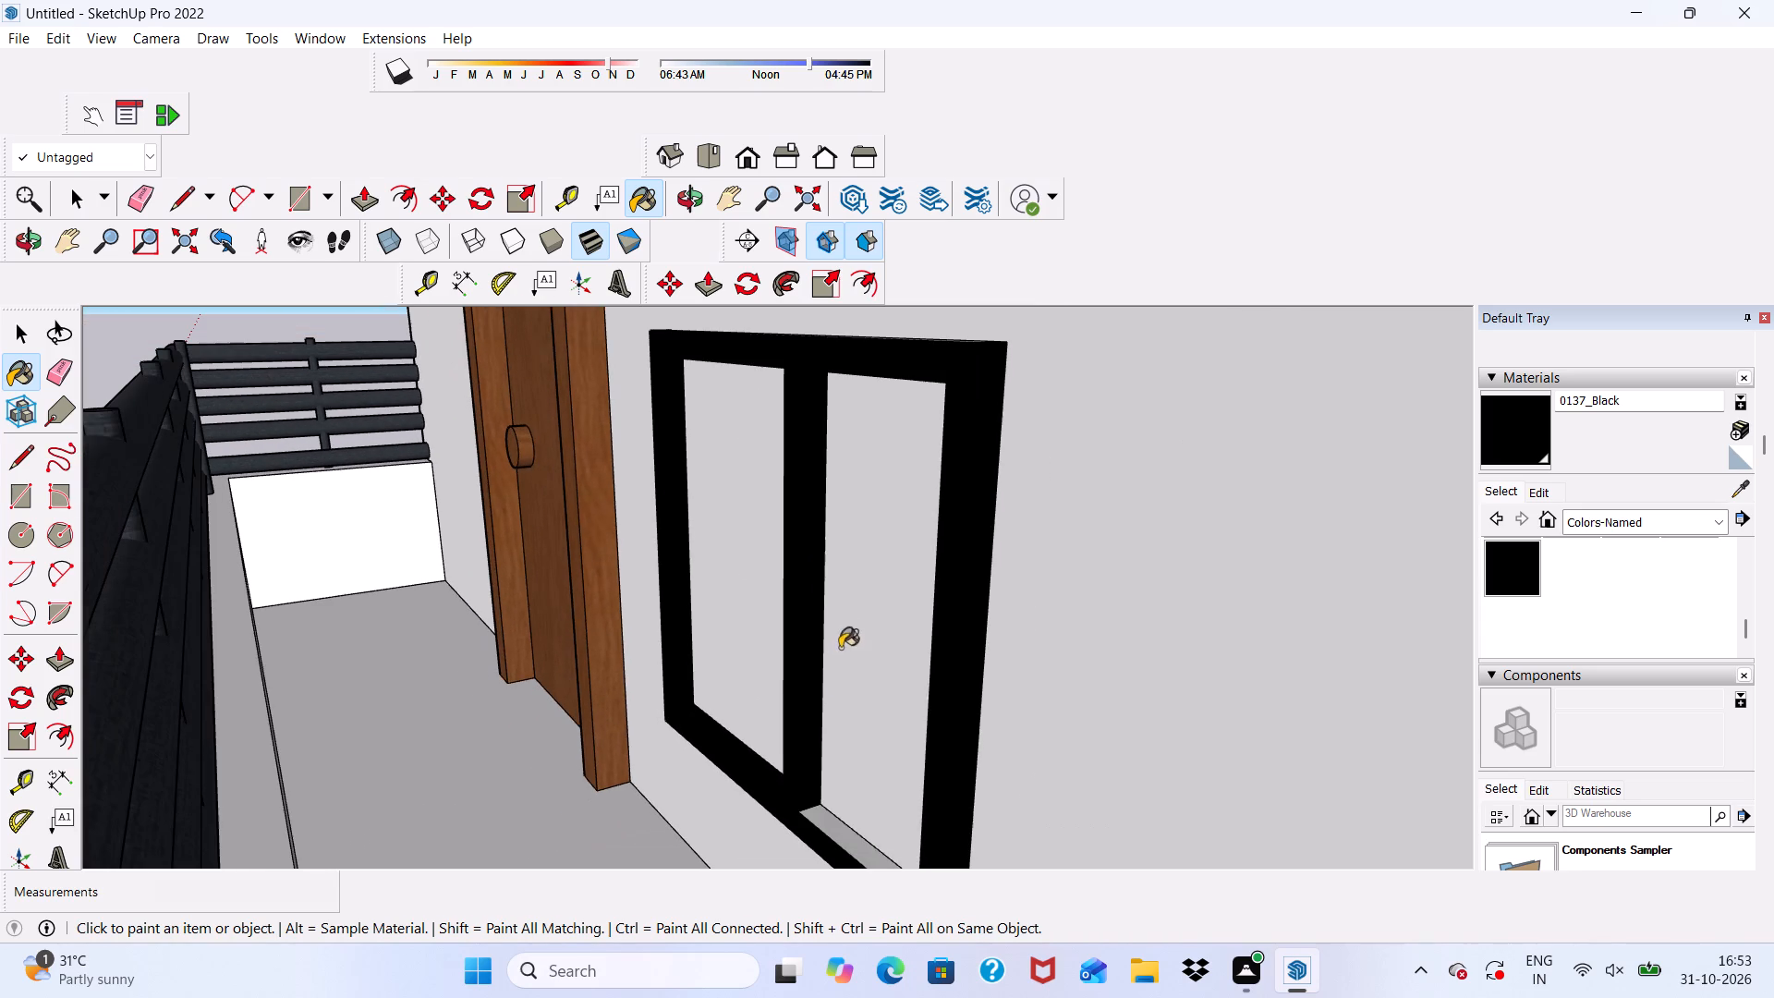
{"action": "left_click", "coordinate": [837, 820]}
{"action": "scroll", "coordinate": [796, 638], "scroll_direction": "down", "scroll_amount": 1}
{"action": "scroll", "coordinate": [839, 796], "scroll_direction": "up", "scroll_amount": 4}
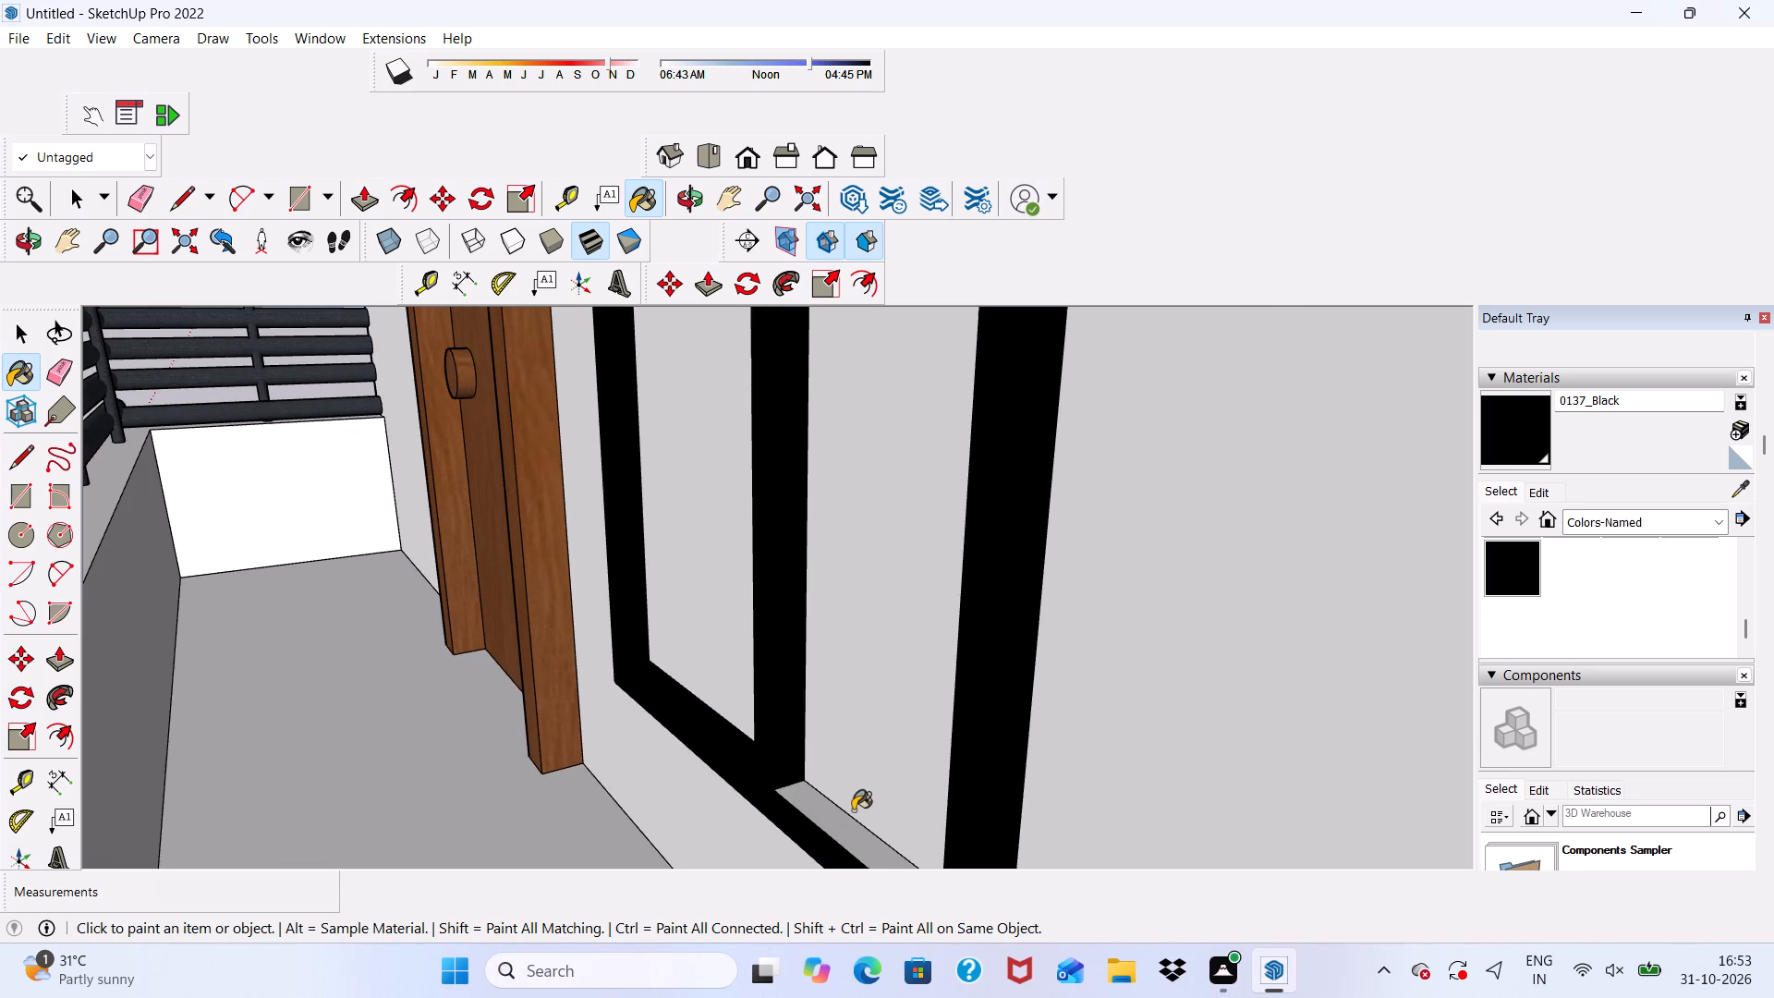
{"action": "left_click", "coordinate": [838, 811]}
{"action": "scroll", "coordinate": [828, 713], "scroll_direction": "down", "scroll_amount": 7}
{"action": "scroll", "coordinate": [799, 416], "scroll_direction": "up", "scroll_amount": 8}
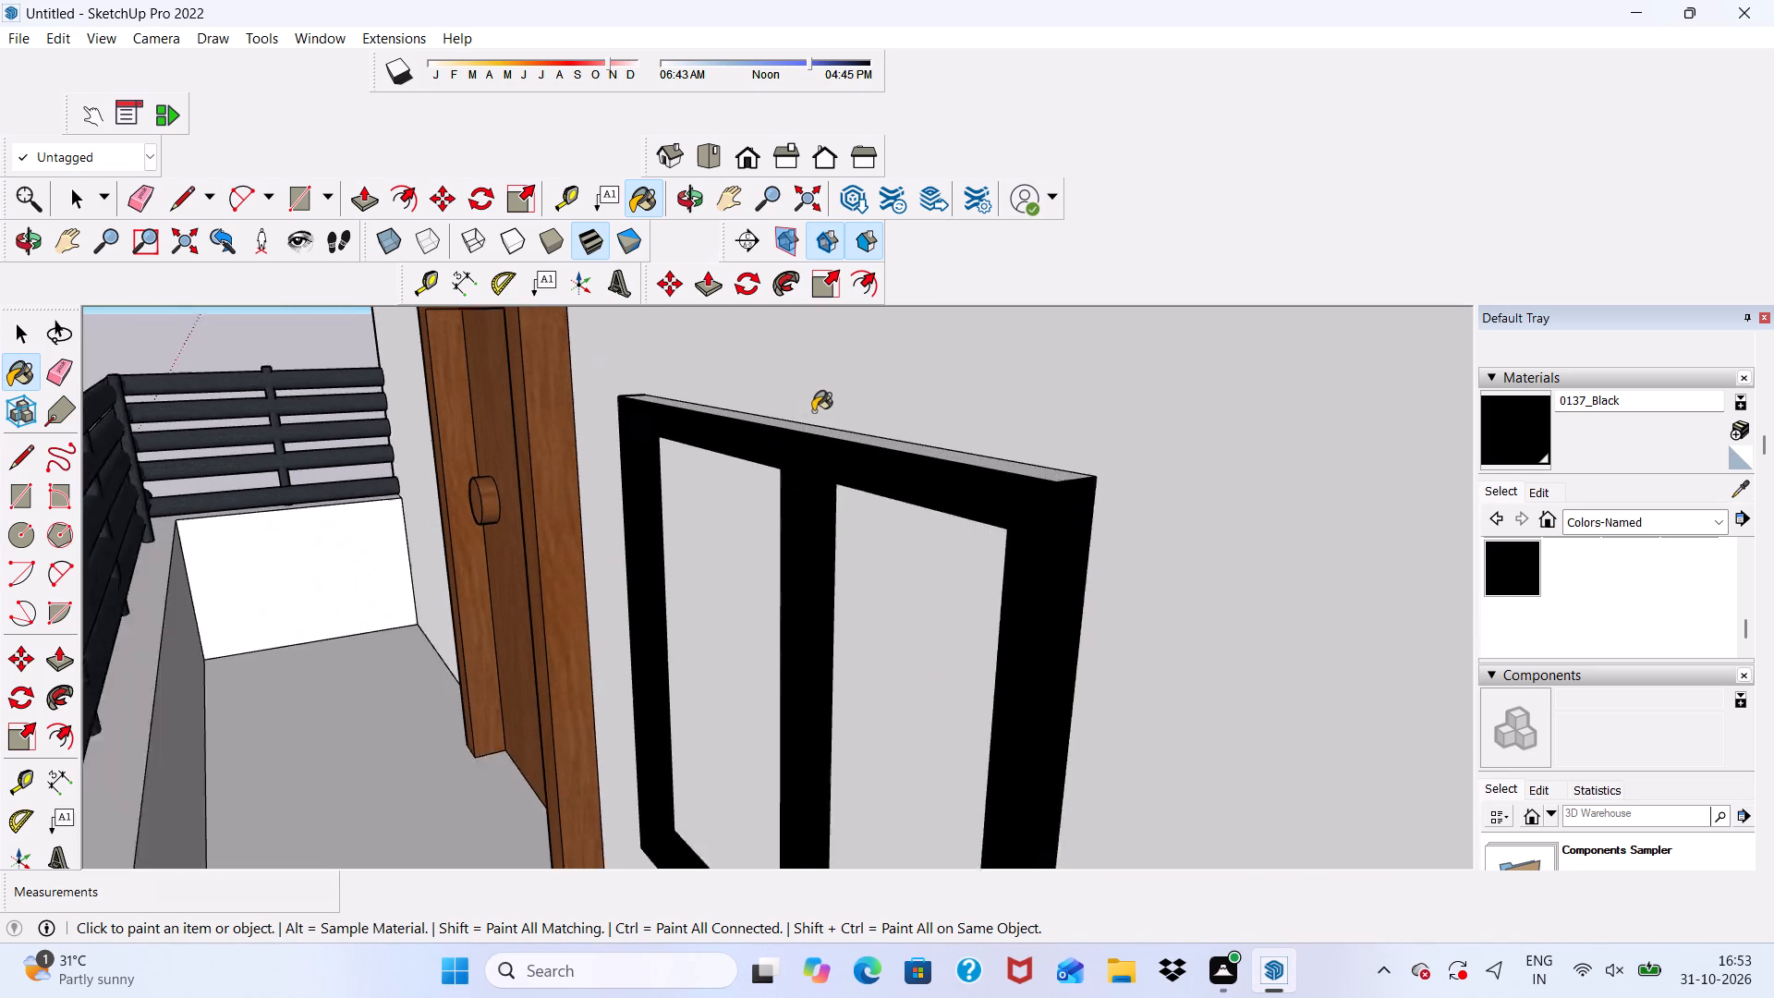
{"action": "scroll", "coordinate": [813, 411], "scroll_direction": "up", "scroll_amount": 2}
{"action": "left_click", "coordinate": [803, 440]}
Paint the upper balcony window frame's inner right jamb and outer left side with 0137_Black.
{"action": "scroll", "coordinate": [771, 490], "scroll_direction": "down", "scroll_amount": 1}
{"action": "middle_click_drag", "start_coordinate": [770, 496], "coordinate": [1149, 493]}
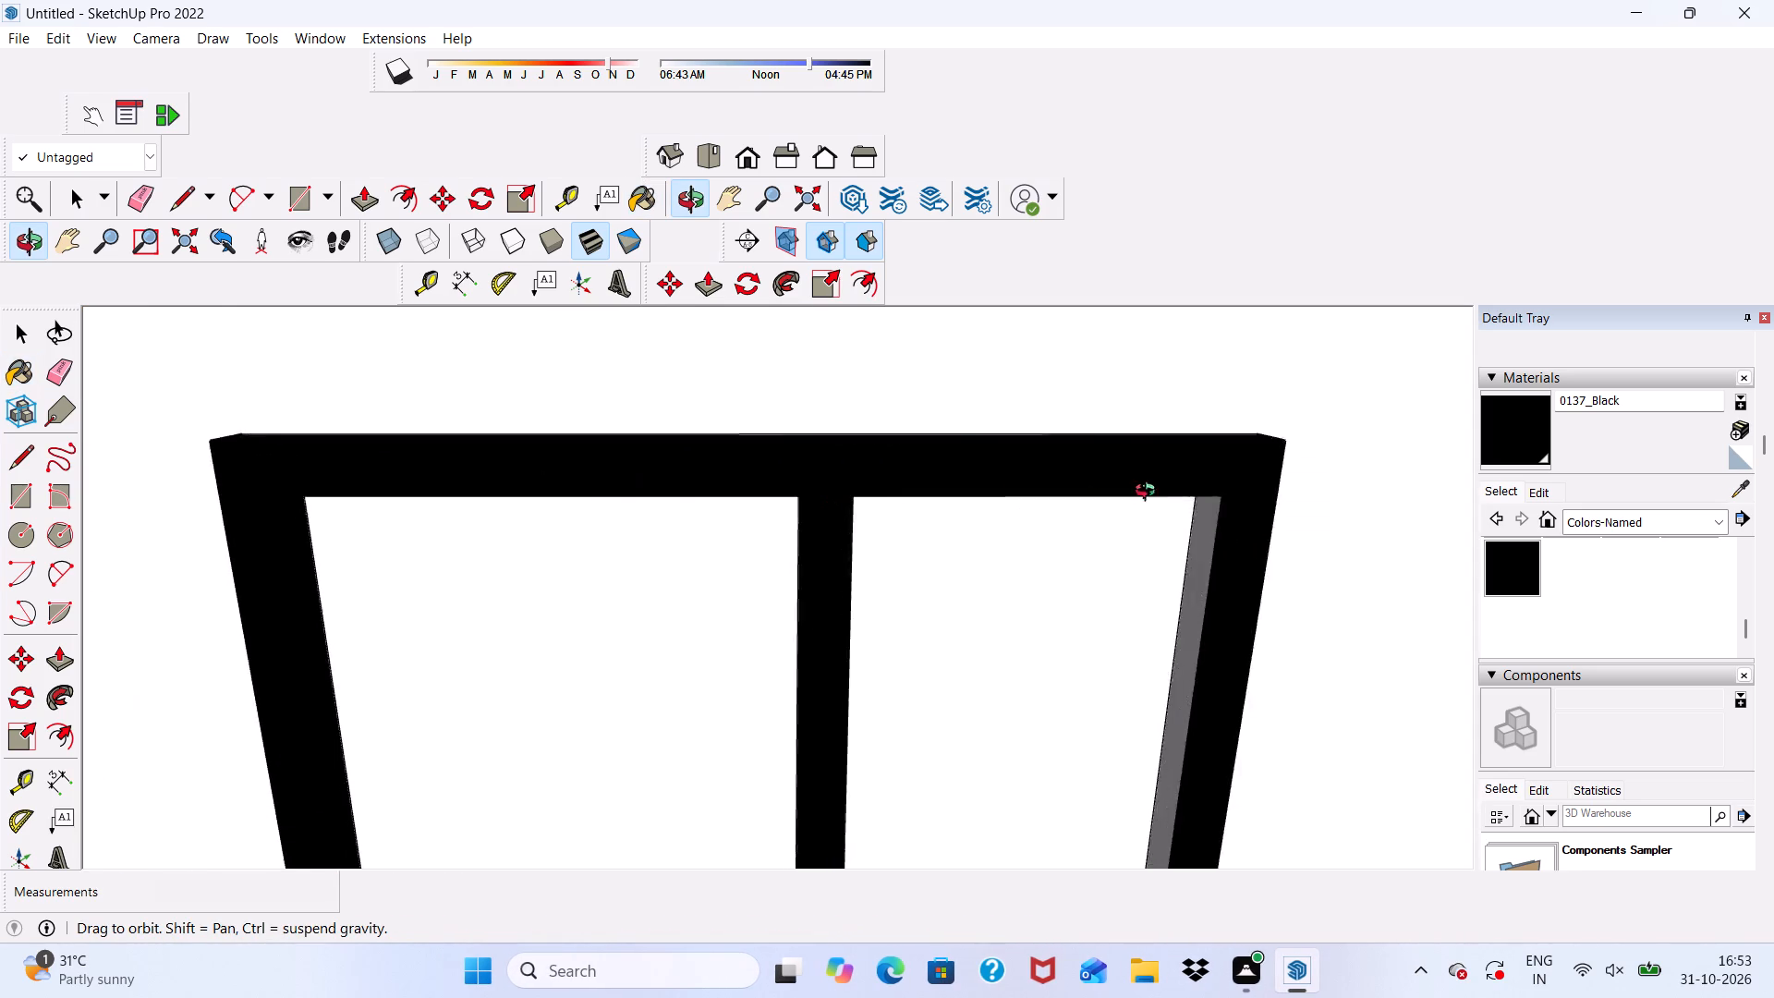
{"action": "middle_click_drag", "start_coordinate": [1149, 493], "coordinate": [1245, 513]}
{"action": "scroll", "coordinate": [1176, 596], "scroll_direction": "up", "scroll_amount": 4}
{"action": "left_click", "coordinate": [1102, 584]}
{"action": "scroll", "coordinate": [1084, 598], "scroll_direction": "down", "scroll_amount": 3}
{"action": "middle_click_drag", "start_coordinate": [1072, 606], "coordinate": [732, 615]}
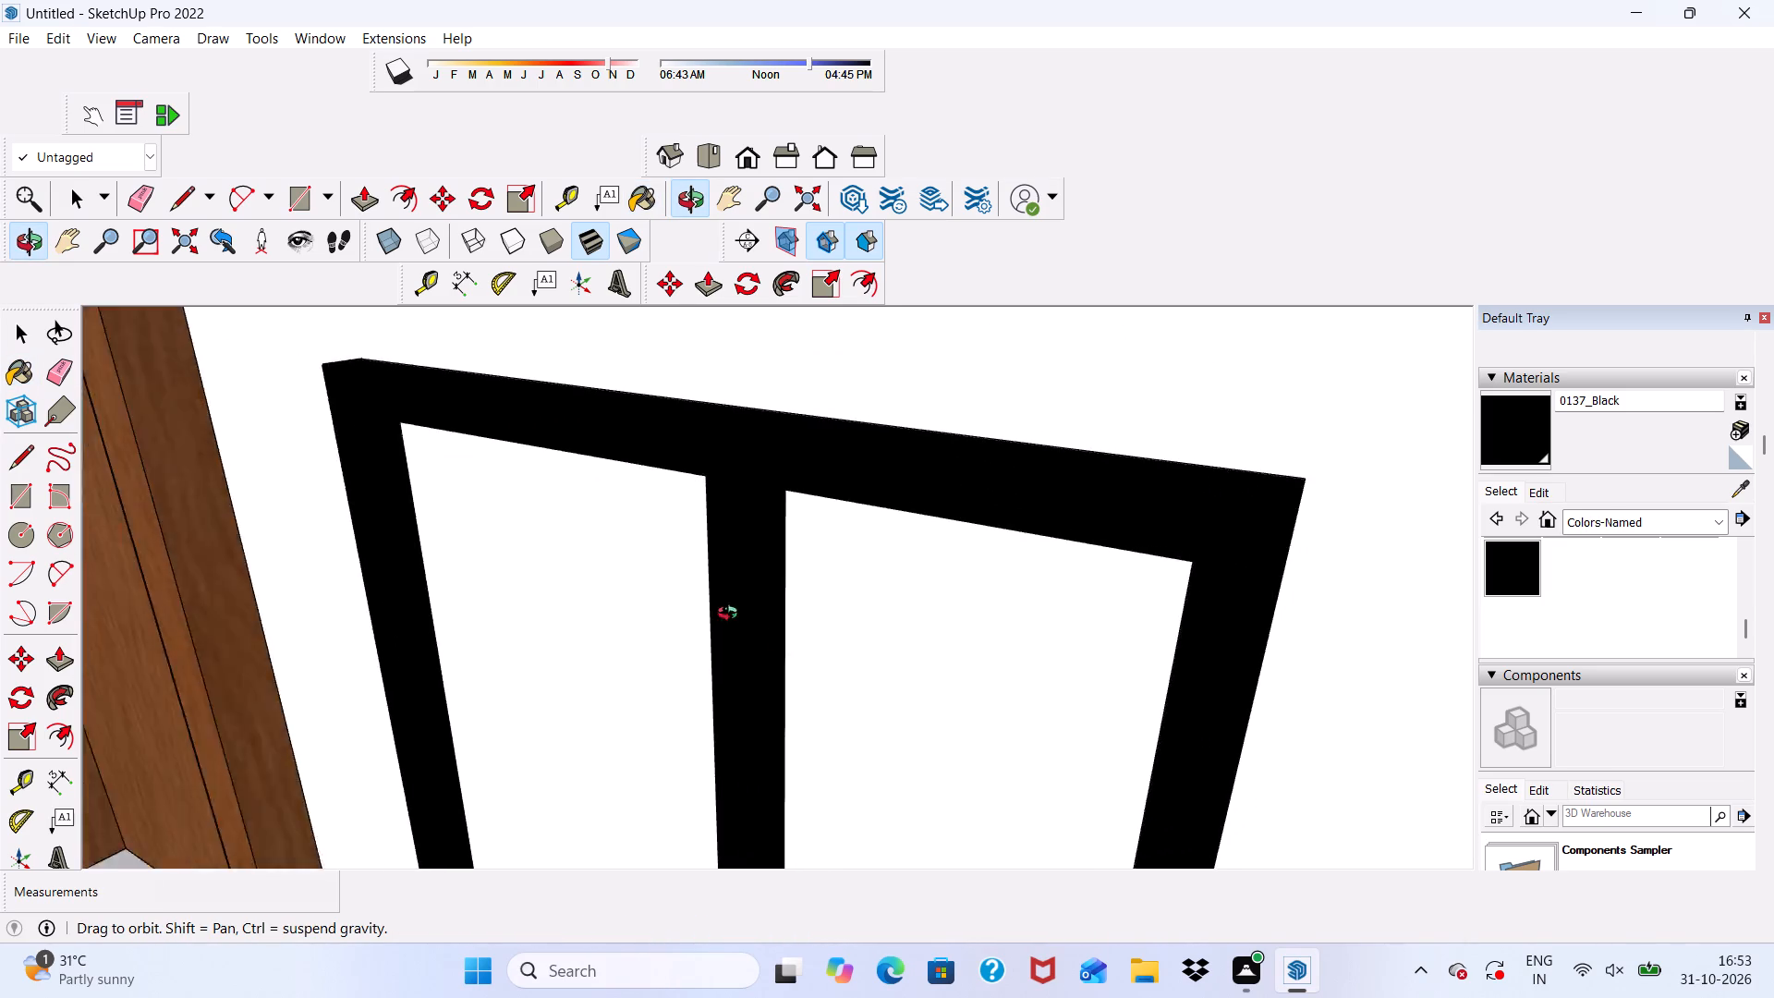
{"action": "middle_click_drag", "start_coordinate": [732, 615], "coordinate": [1381, 585]}
{"action": "scroll", "coordinate": [866, 581], "scroll_direction": "down", "scroll_amount": 4}
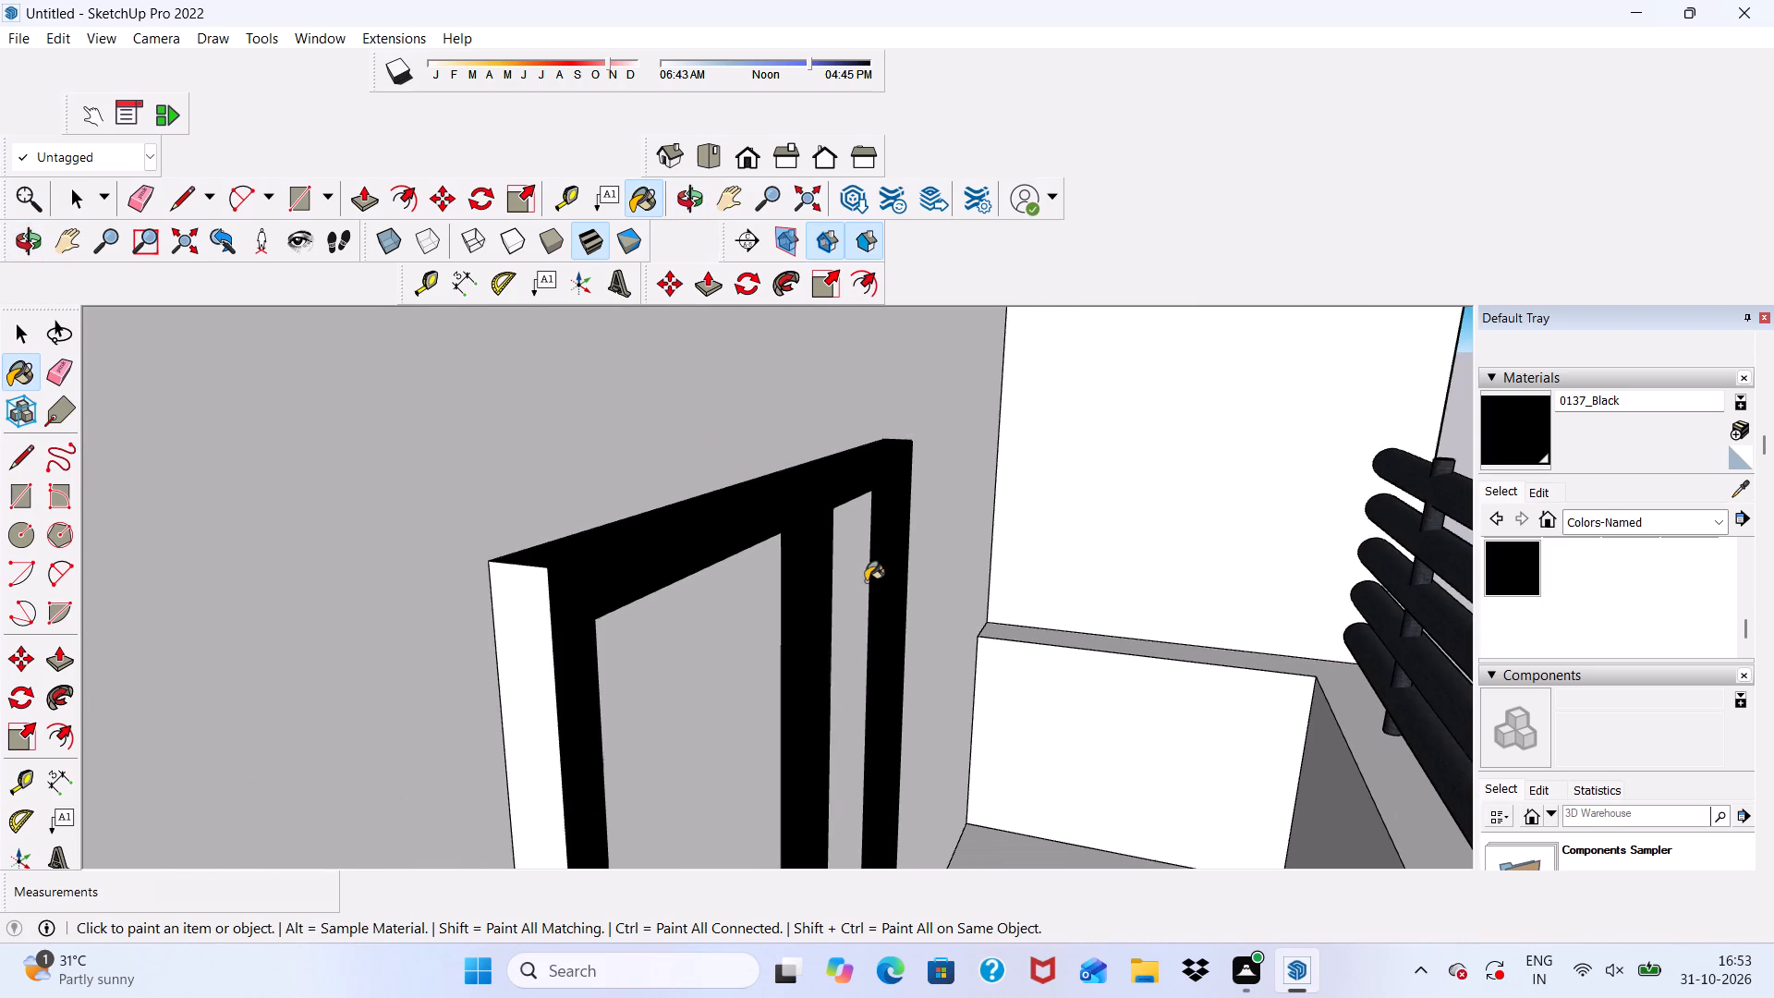
{"action": "left_click", "coordinate": [587, 704]}
{"action": "scroll", "coordinate": [750, 595], "scroll_direction": "down", "scroll_amount": 5}
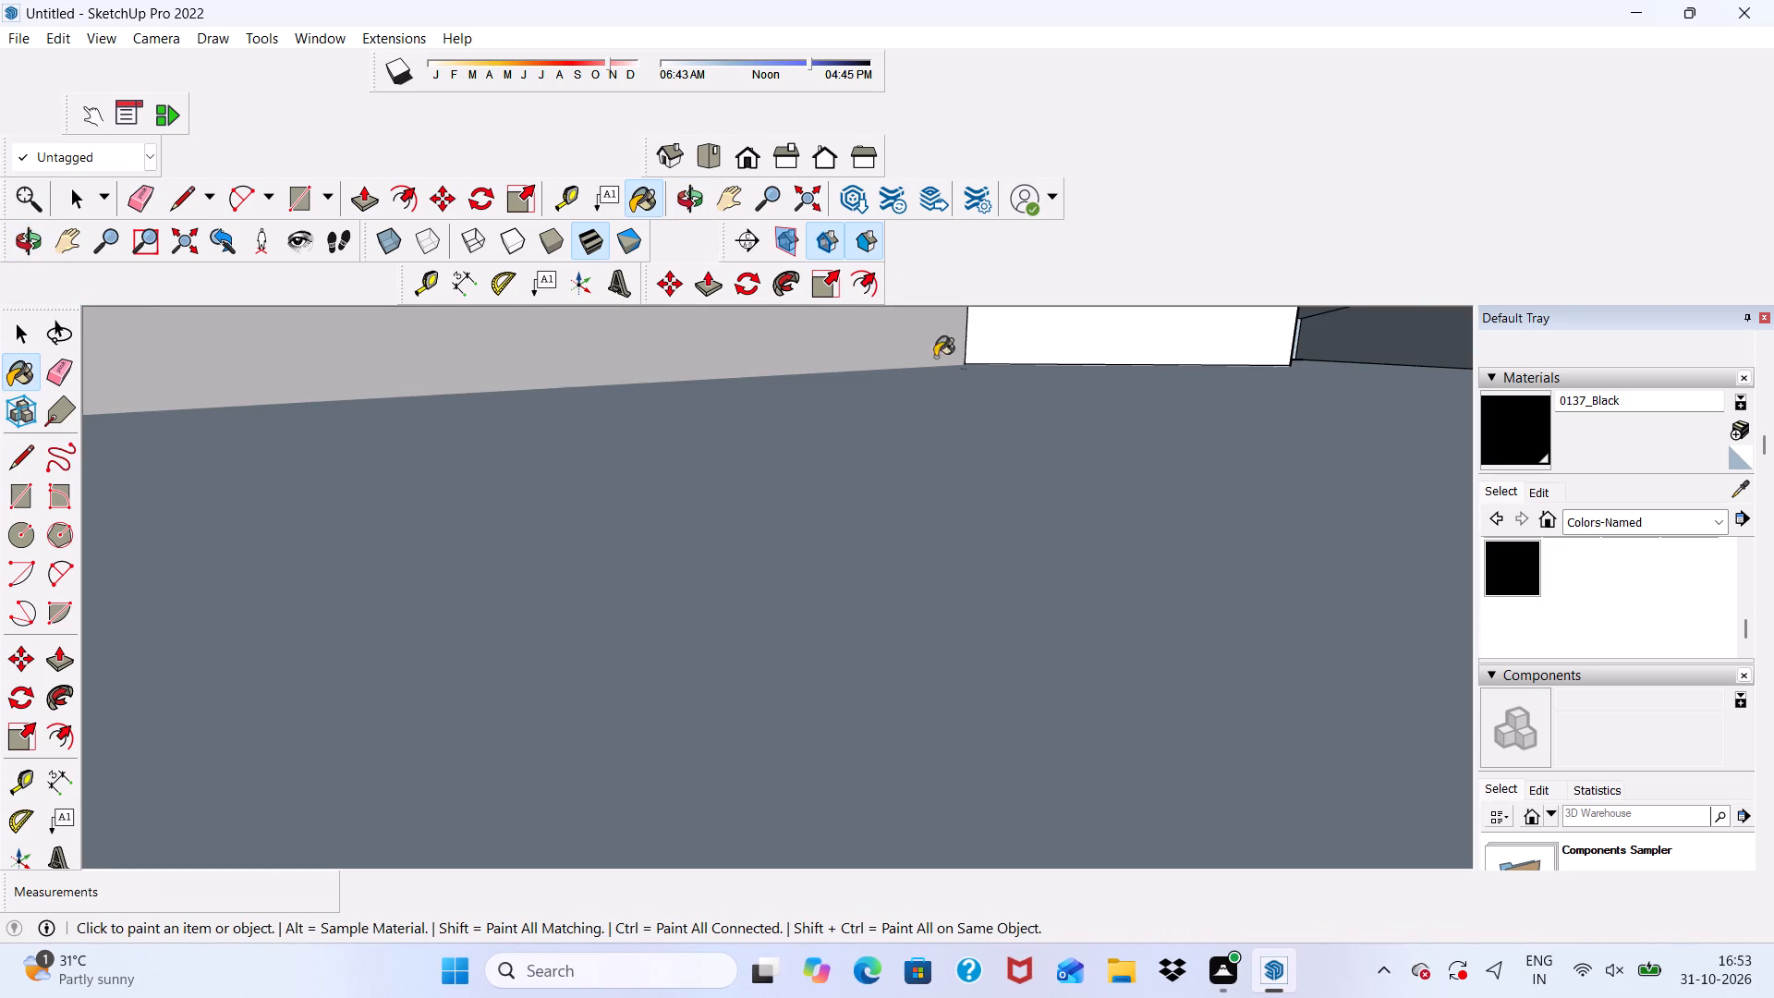
Examine the balconies' window frames, doors and dark railing in the front view and from above.
{"action": "left_click", "coordinate": [754, 157]}
{"action": "scroll", "coordinate": [750, 201], "scroll_direction": "down", "scroll_amount": 16}
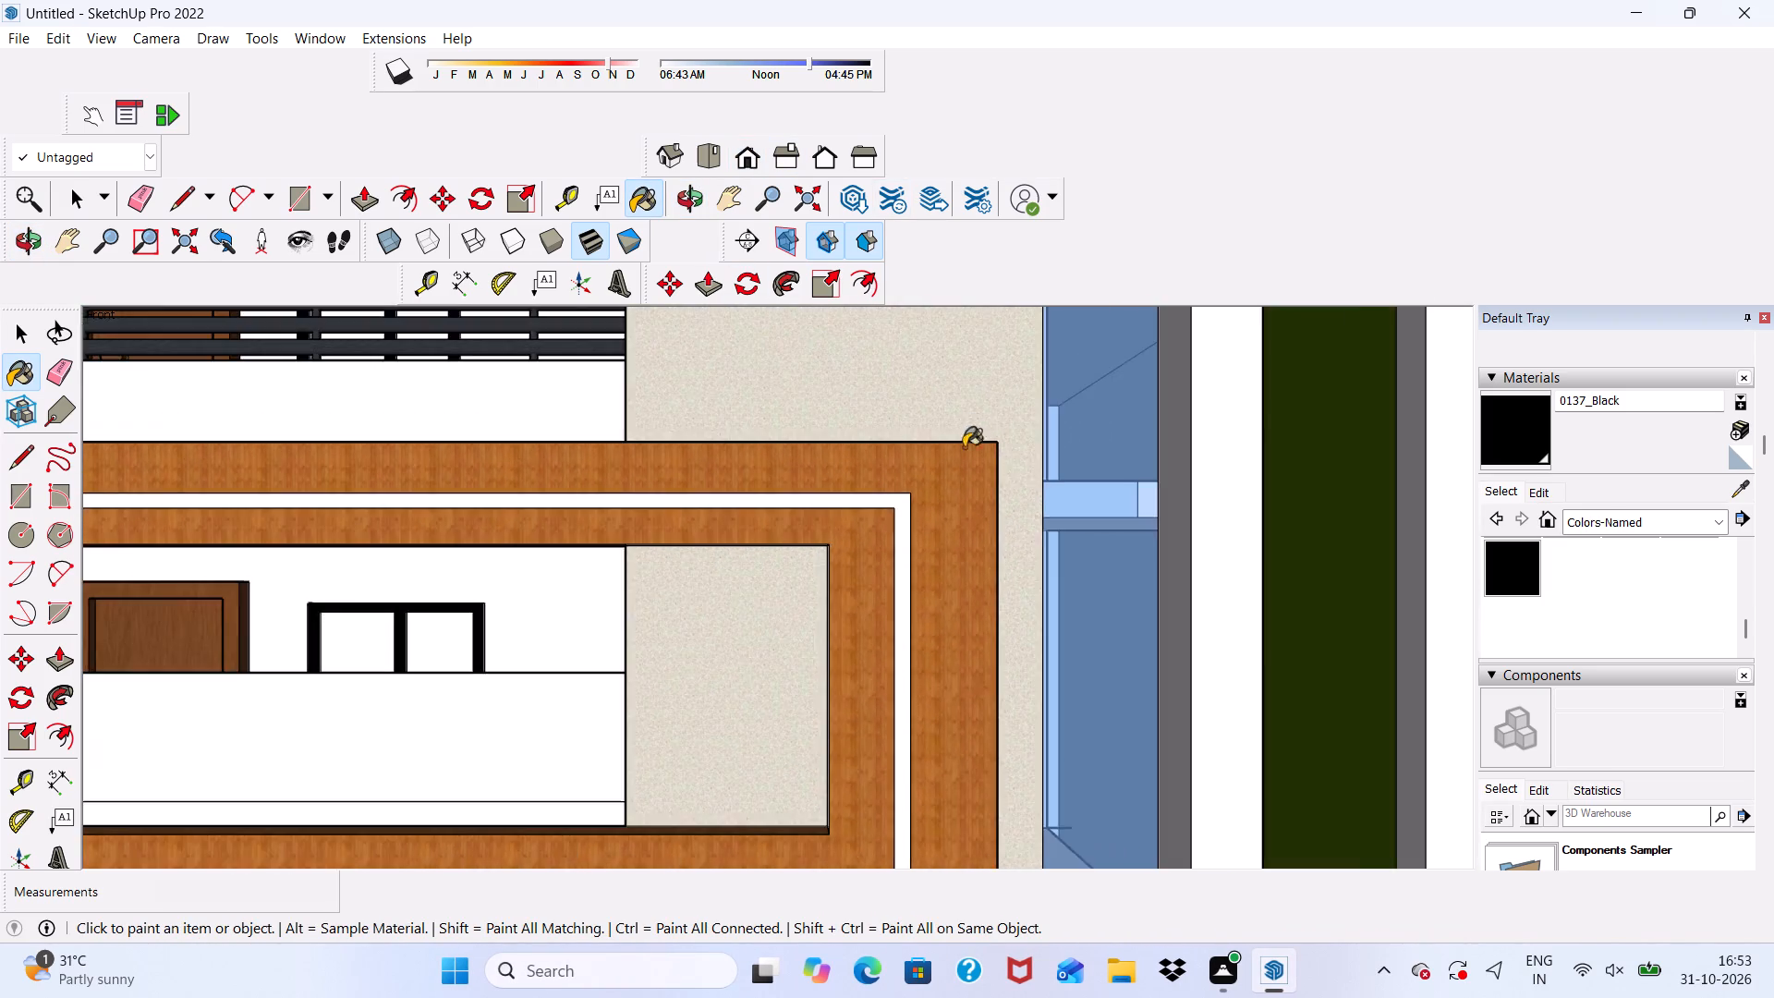
{"action": "scroll", "coordinate": [964, 447], "scroll_direction": "down", "scroll_amount": 2}
{"action": "scroll", "coordinate": [816, 360], "scroll_direction": "down", "scroll_amount": 11}
{"action": "scroll", "coordinate": [613, 477], "scroll_direction": "up", "scroll_amount": 7}
{"action": "scroll", "coordinate": [692, 378], "scroll_direction": "up", "scroll_amount": 5}
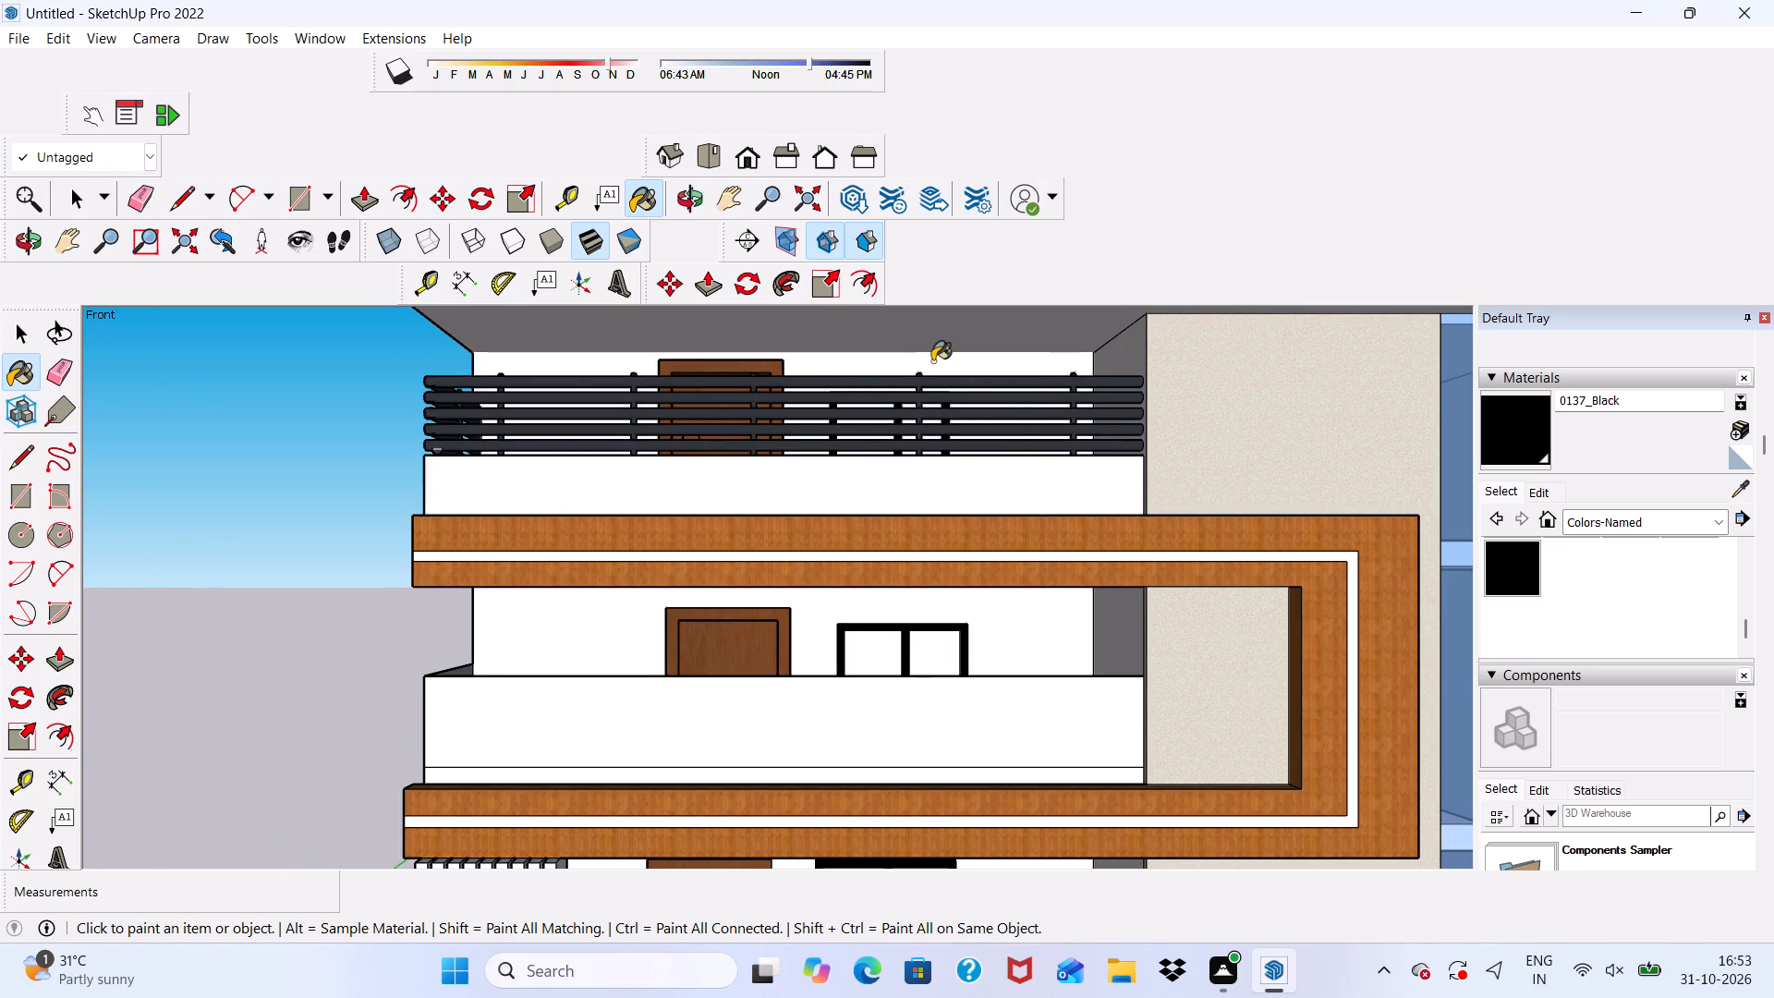
{"action": "middle_click_drag", "start_coordinate": [933, 364], "coordinate": [886, 493]}
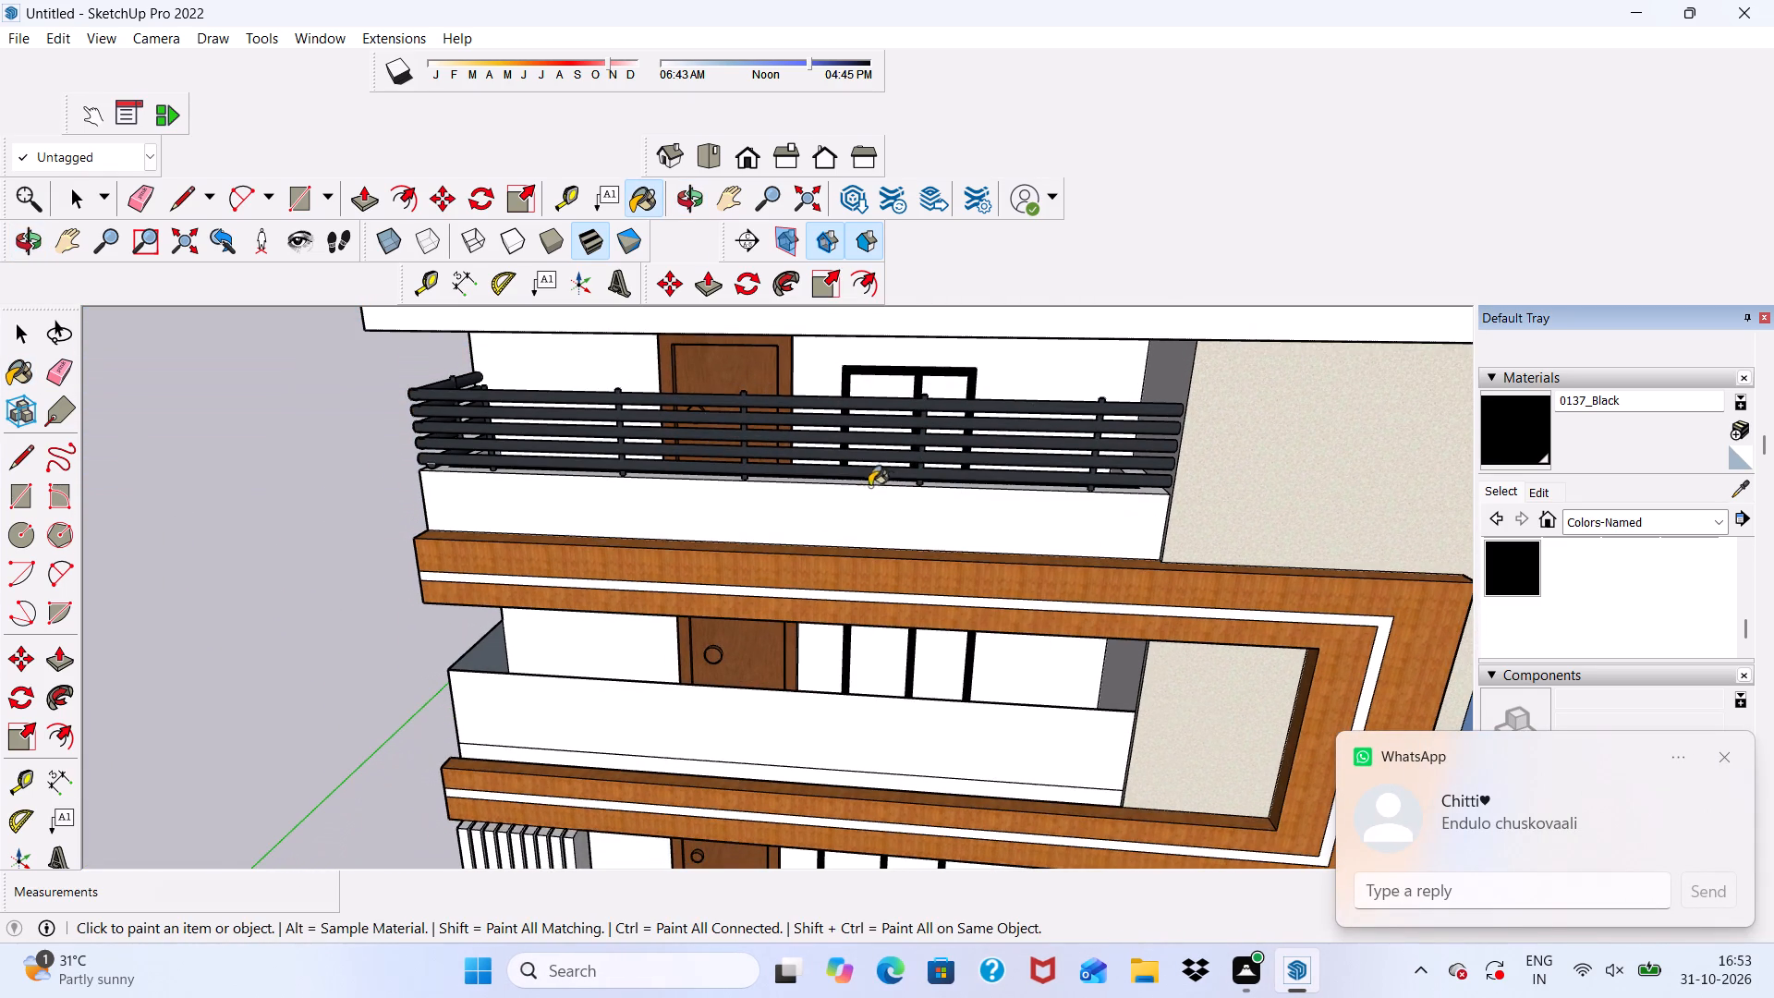
{"action": "scroll", "coordinate": [840, 444], "scroll_direction": "up", "scroll_amount": 9}
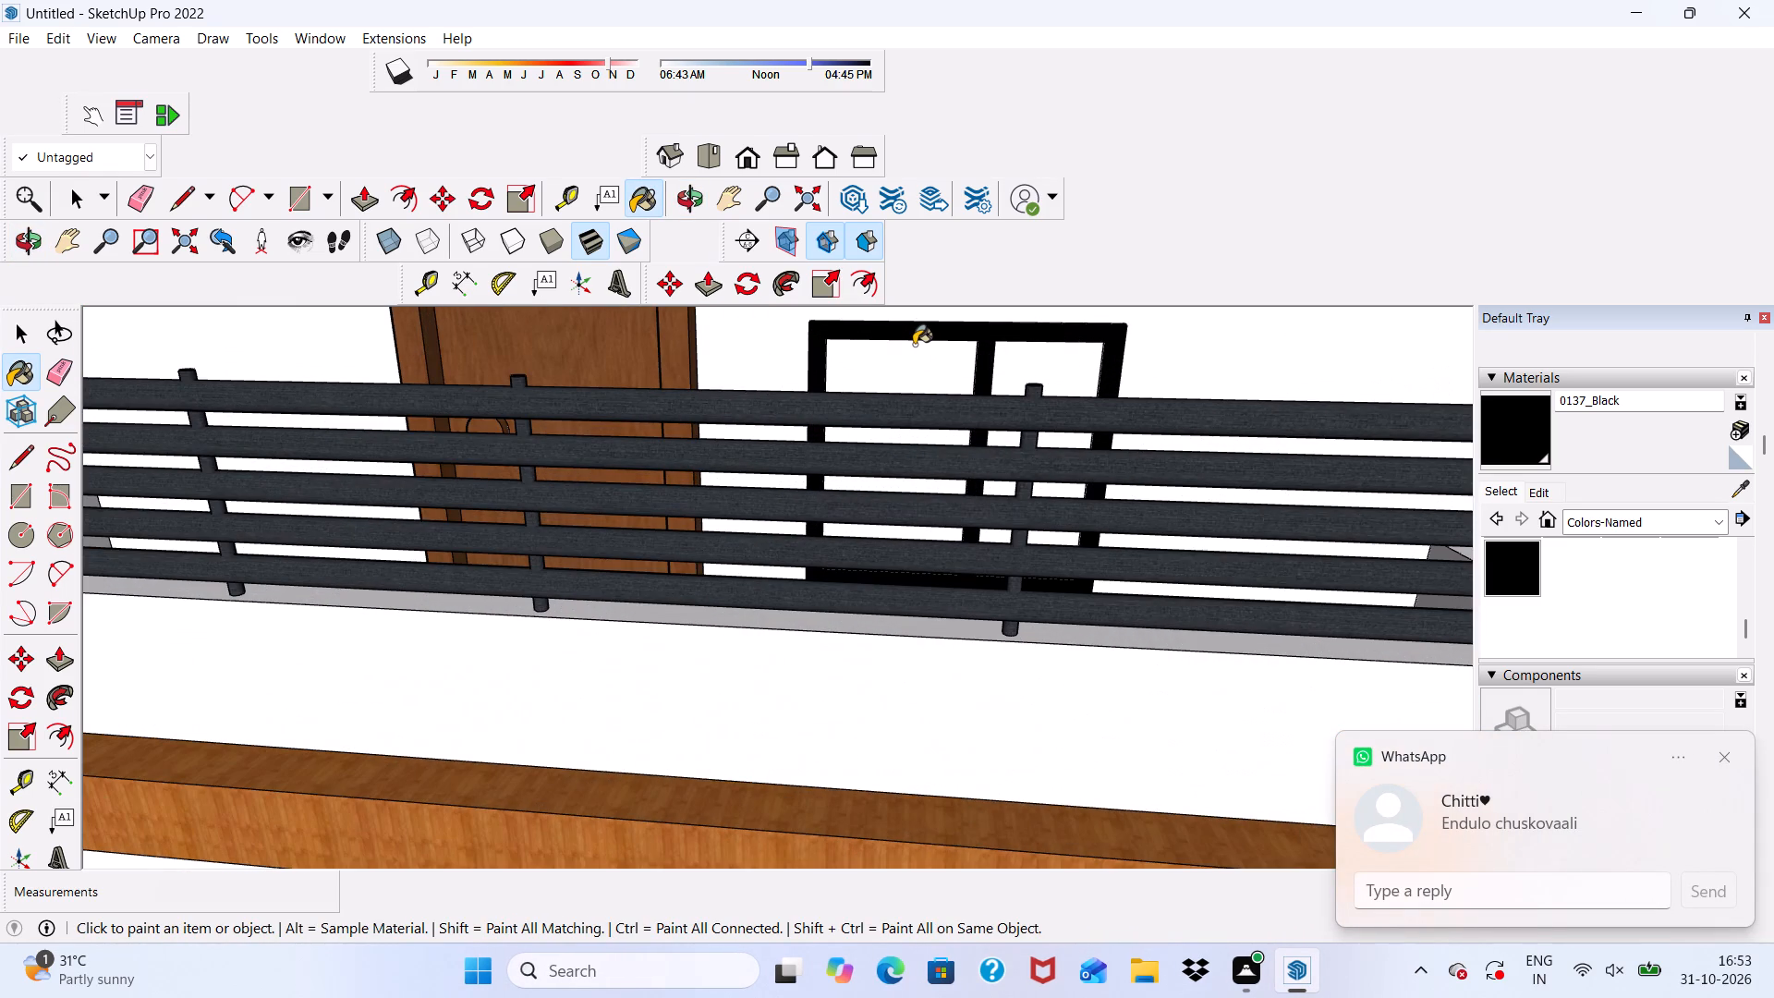
{"action": "key", "text": "space"}
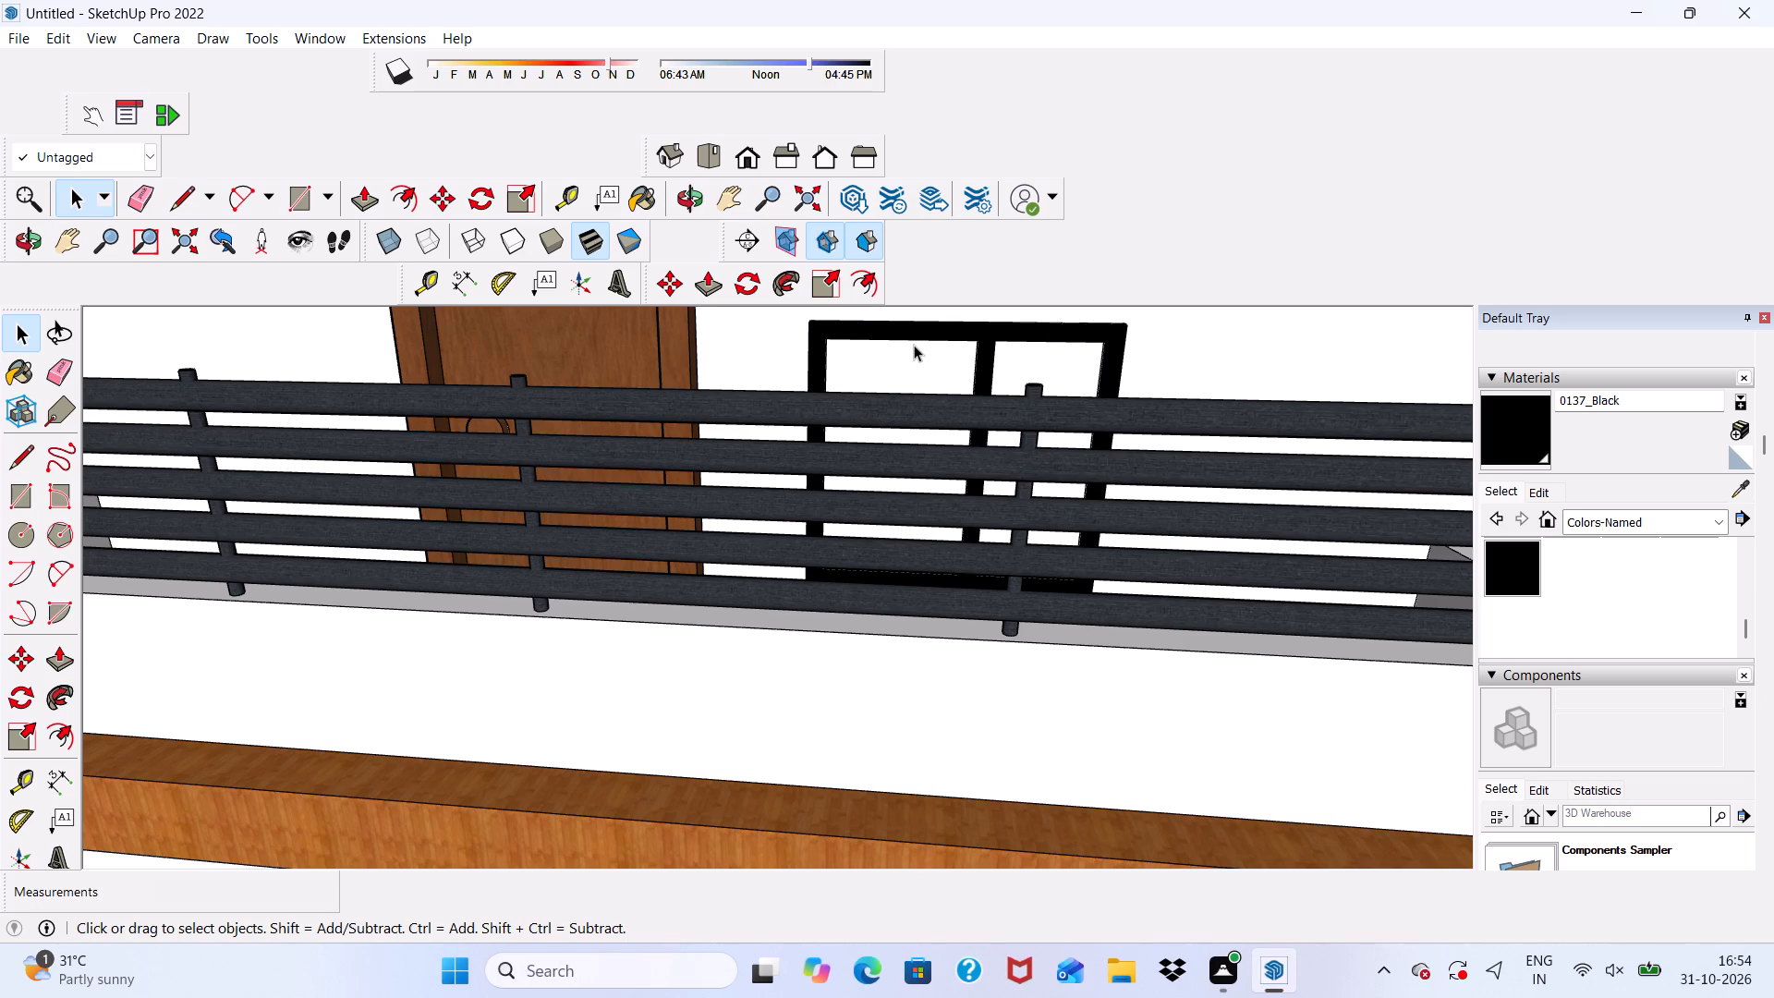
{"action": "scroll", "coordinate": [975, 402], "scroll_direction": "down", "scroll_amount": 7}
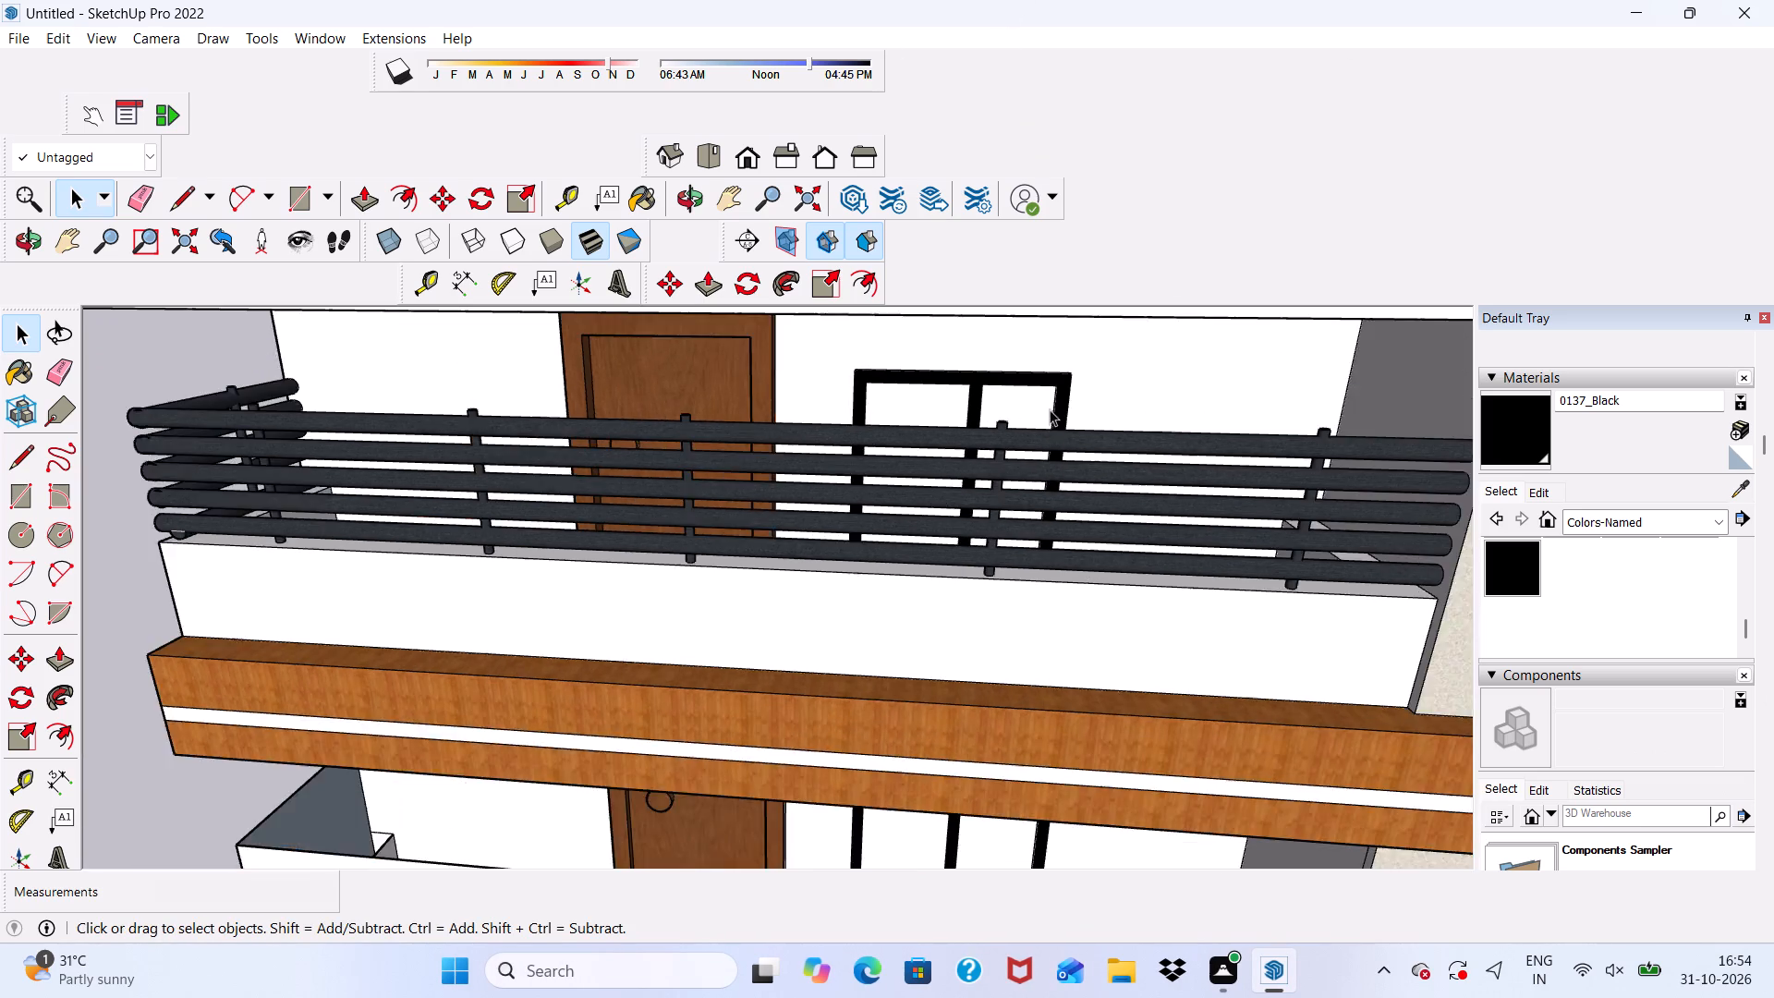
{"action": "scroll", "coordinate": [1050, 409], "scroll_direction": "down", "scroll_amount": 10}
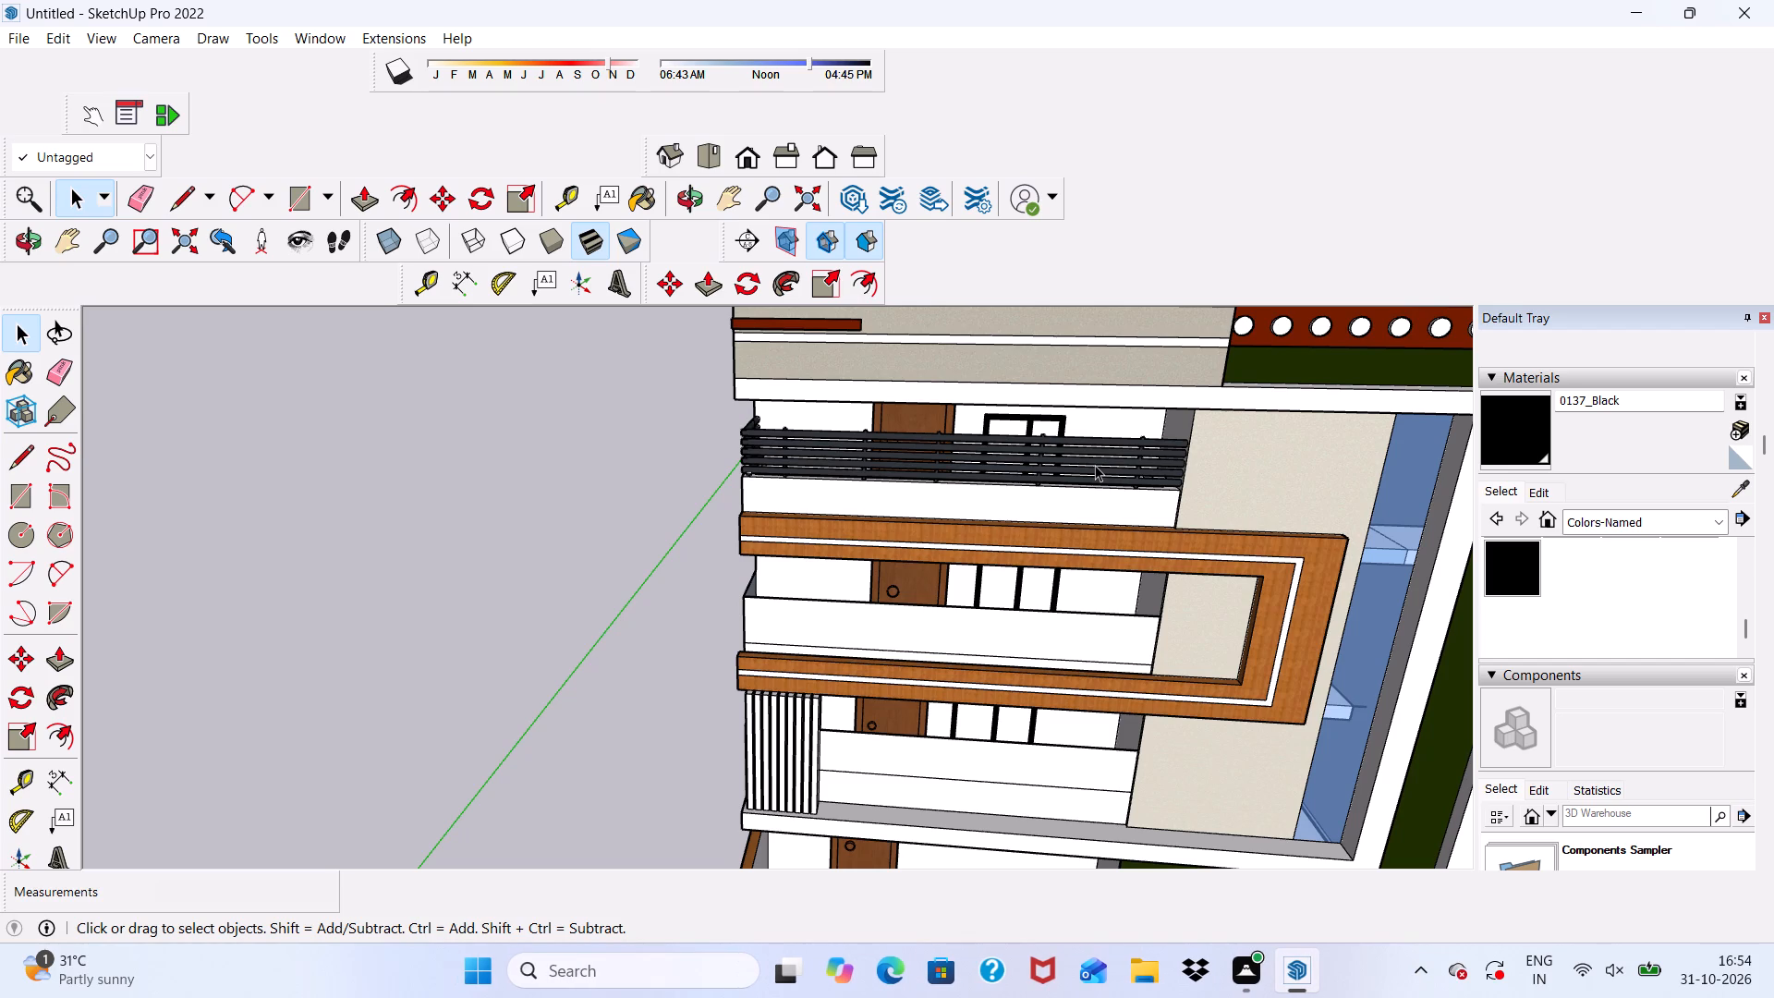
Examine the materials on the whole building front from several angles, down to the ground-floor boundary wall.
{"action": "scroll", "coordinate": [1045, 331], "scroll_direction": "down", "scroll_amount": 6}
{"action": "middle_click_drag", "start_coordinate": [1132, 528], "coordinate": [1133, 515]}
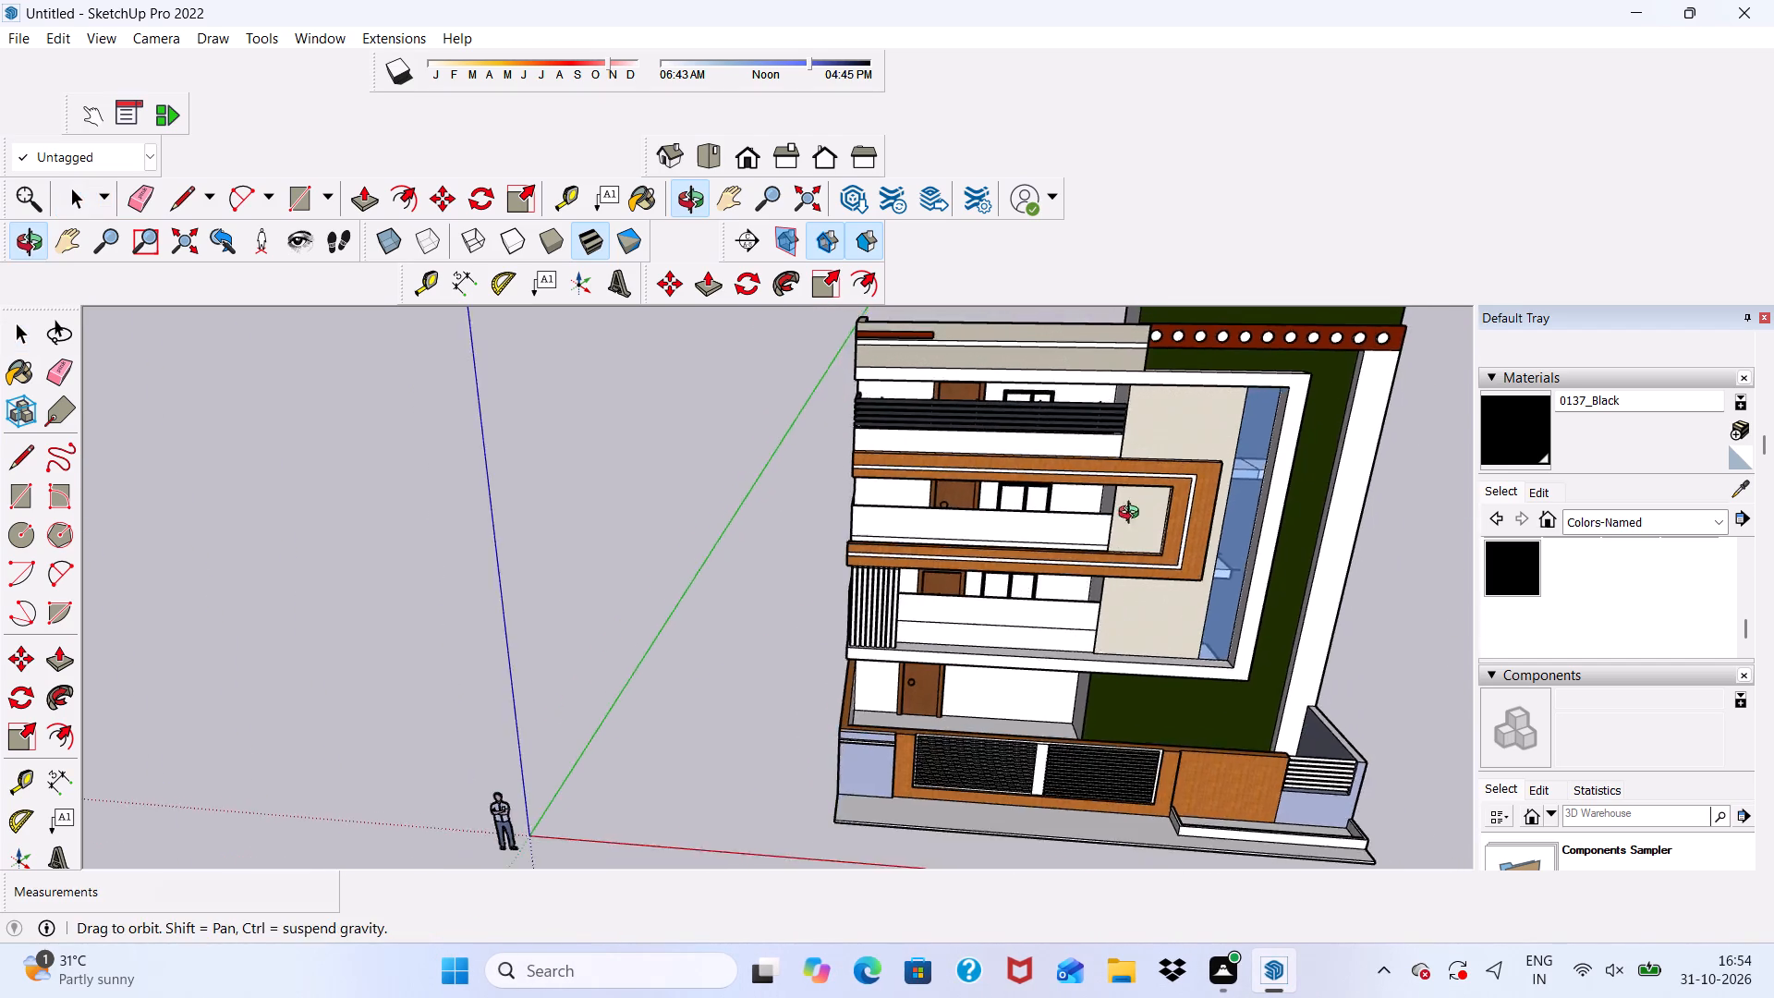
{"action": "middle_click_drag", "start_coordinate": [1133, 515], "coordinate": [1095, 371]}
{"action": "scroll", "coordinate": [1027, 370], "scroll_direction": "up", "scroll_amount": 6}
{"action": "key", "text": "space"}
{"action": "scroll", "coordinate": [752, 484], "scroll_direction": "down", "scroll_amount": 1}
{"action": "middle_click_drag", "start_coordinate": [747, 486], "coordinate": [1080, 533]}
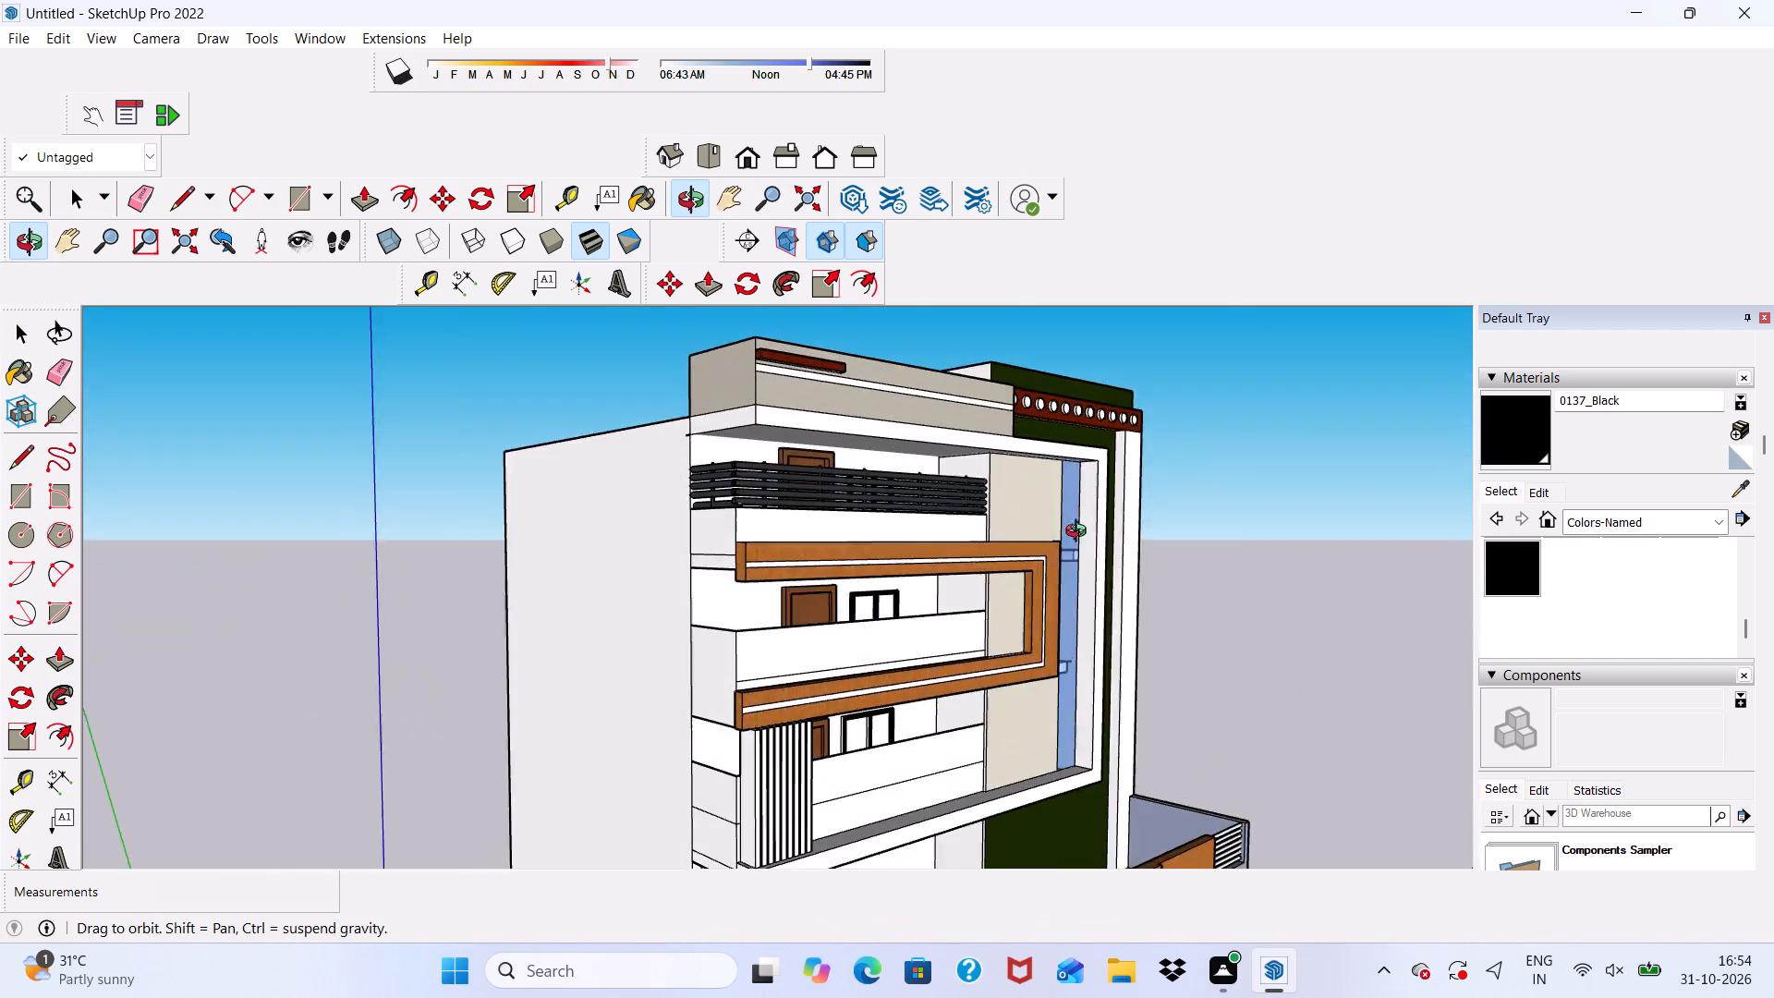
{"action": "middle_click_drag", "start_coordinate": [1080, 533], "coordinate": [842, 404]}
{"action": "scroll", "coordinate": [987, 347], "scroll_direction": "down", "scroll_amount": 6}
{"action": "middle_click_drag", "start_coordinate": [1019, 456], "coordinate": [1042, 645]}
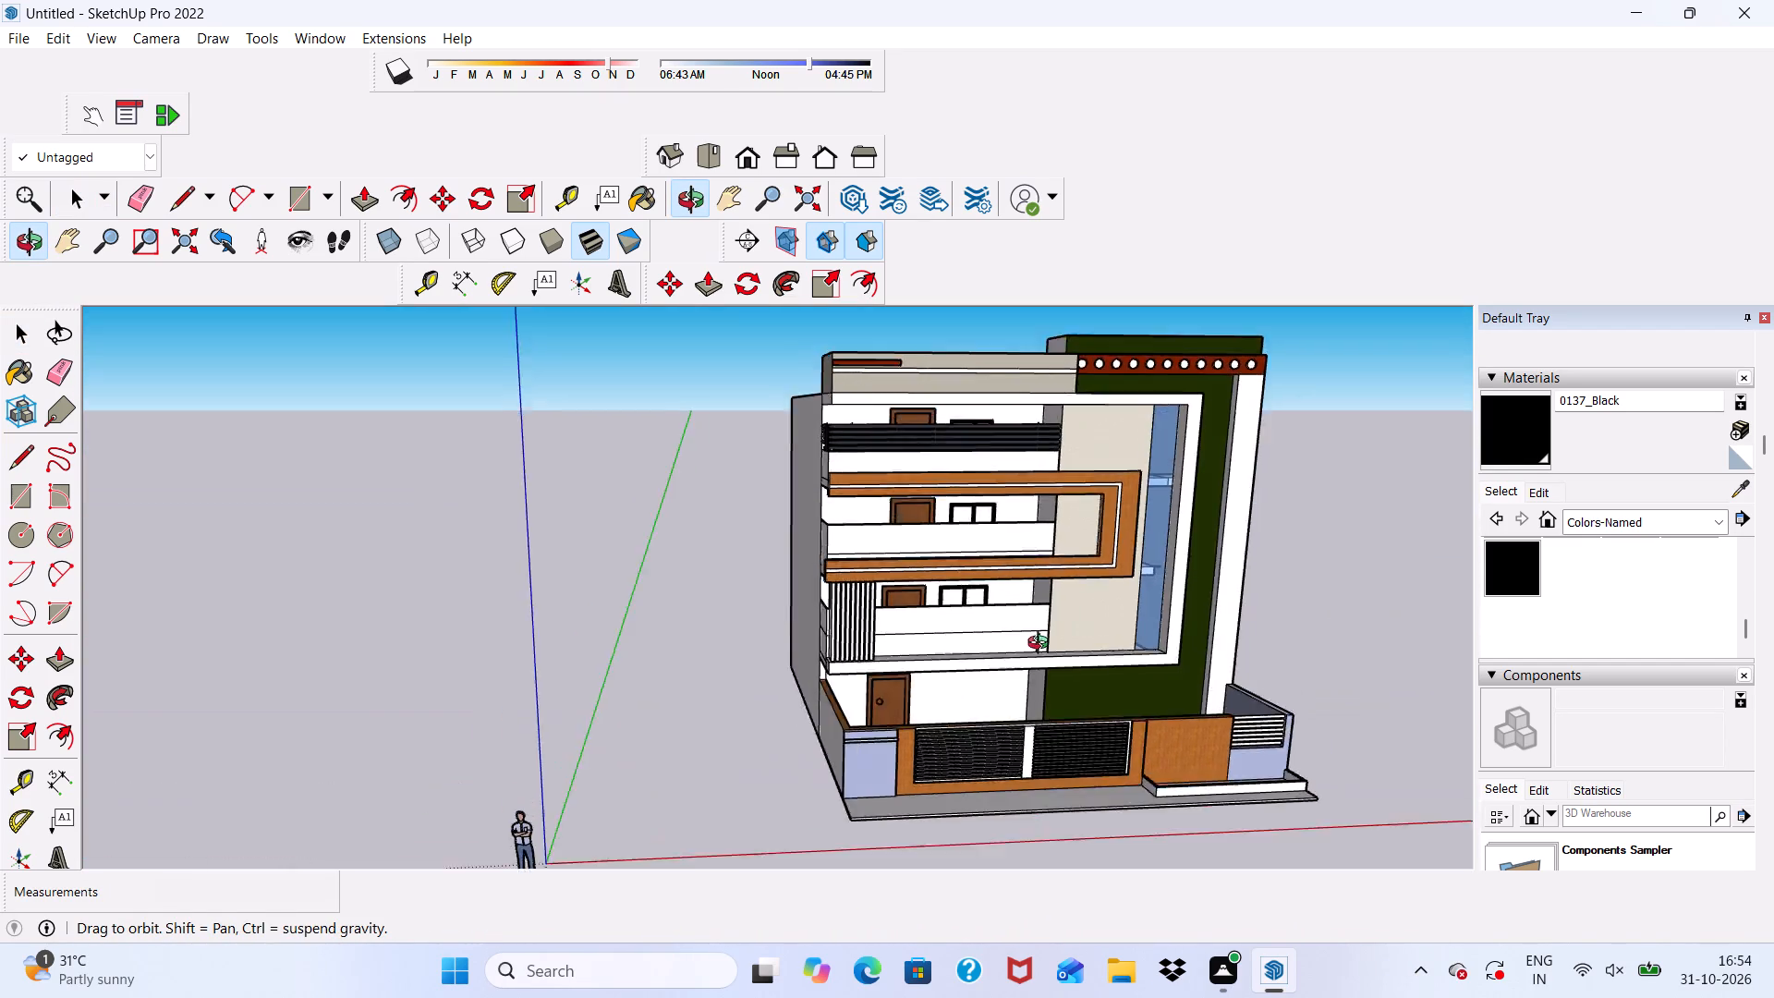
{"action": "middle_click_drag", "start_coordinate": [1042, 645], "coordinate": [963, 727]}
{"action": "scroll", "coordinate": [963, 727], "scroll_direction": "up", "scroll_amount": 12}
{"action": "scroll", "coordinate": [747, 656], "scroll_direction": "down", "scroll_amount": 2}
Erase the leftover edge lines along the base of the white side boundary wall, up to its front corner.
{"action": "middle_click_drag", "start_coordinate": [711, 661], "coordinate": [831, 537]}
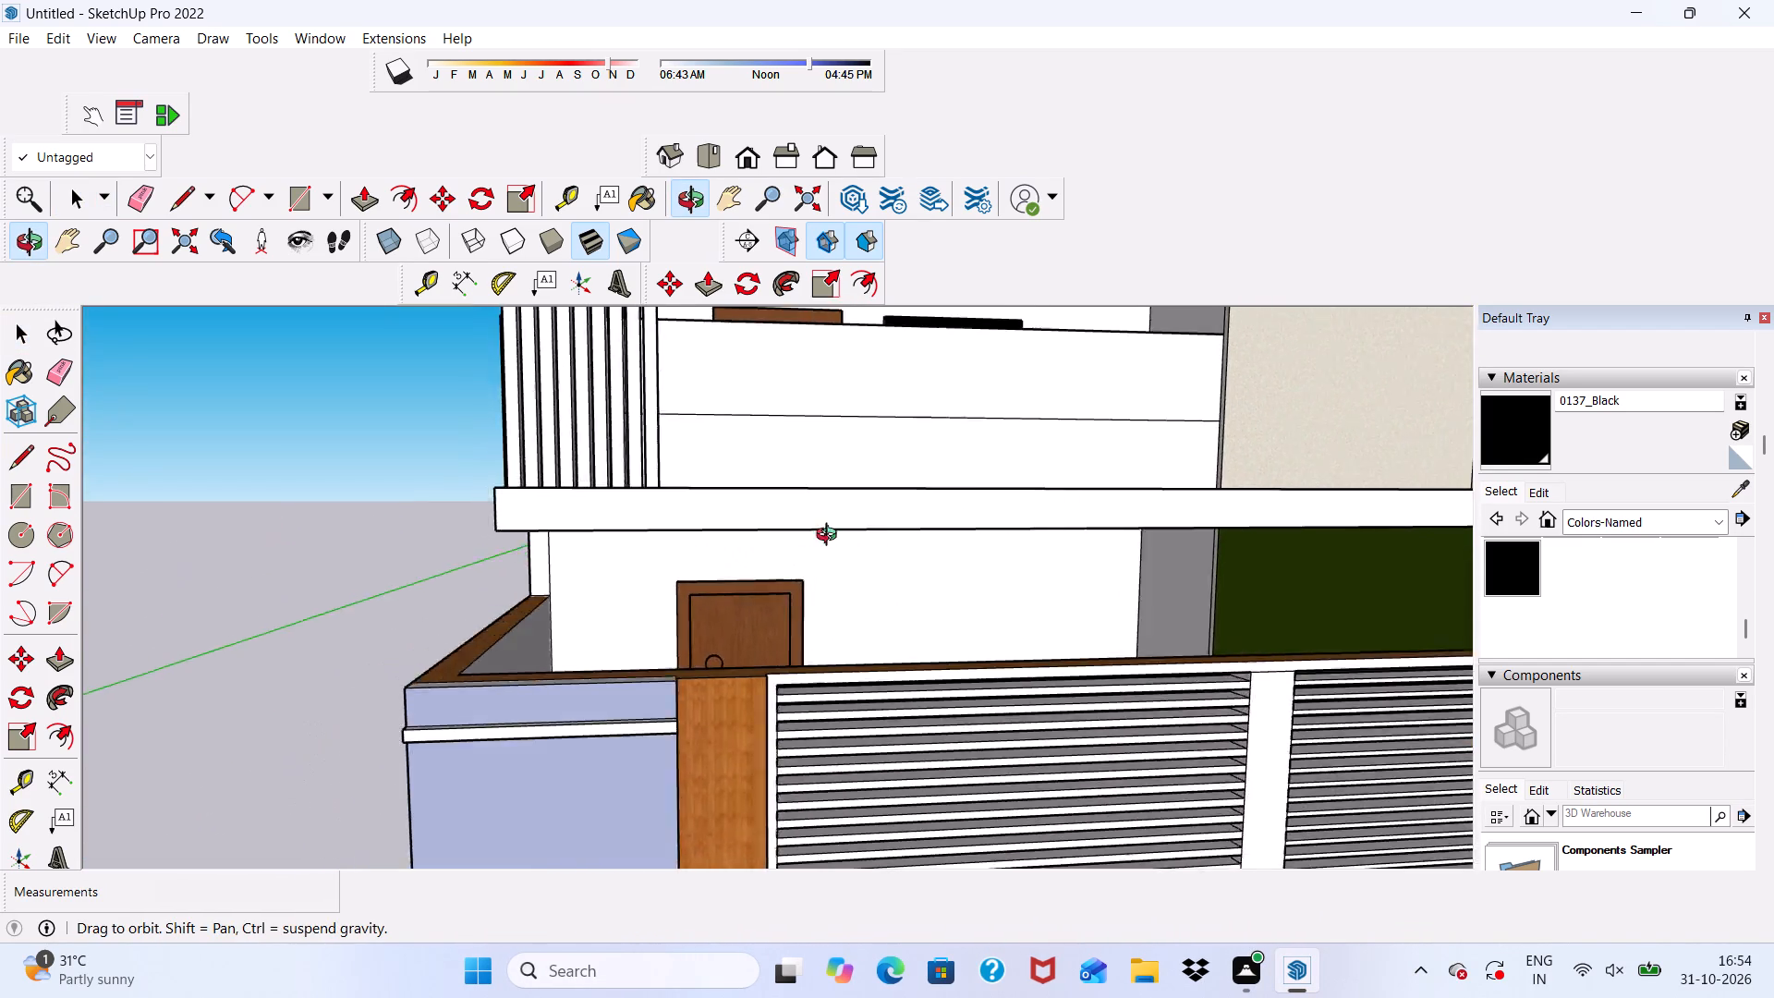
{"action": "middle_click_drag", "start_coordinate": [831, 537], "coordinate": [875, 629]}
{"action": "scroll", "coordinate": [692, 471], "scroll_direction": "down", "scroll_amount": 5}
{"action": "middle_click_drag", "start_coordinate": [680, 780], "coordinate": [881, 725]}
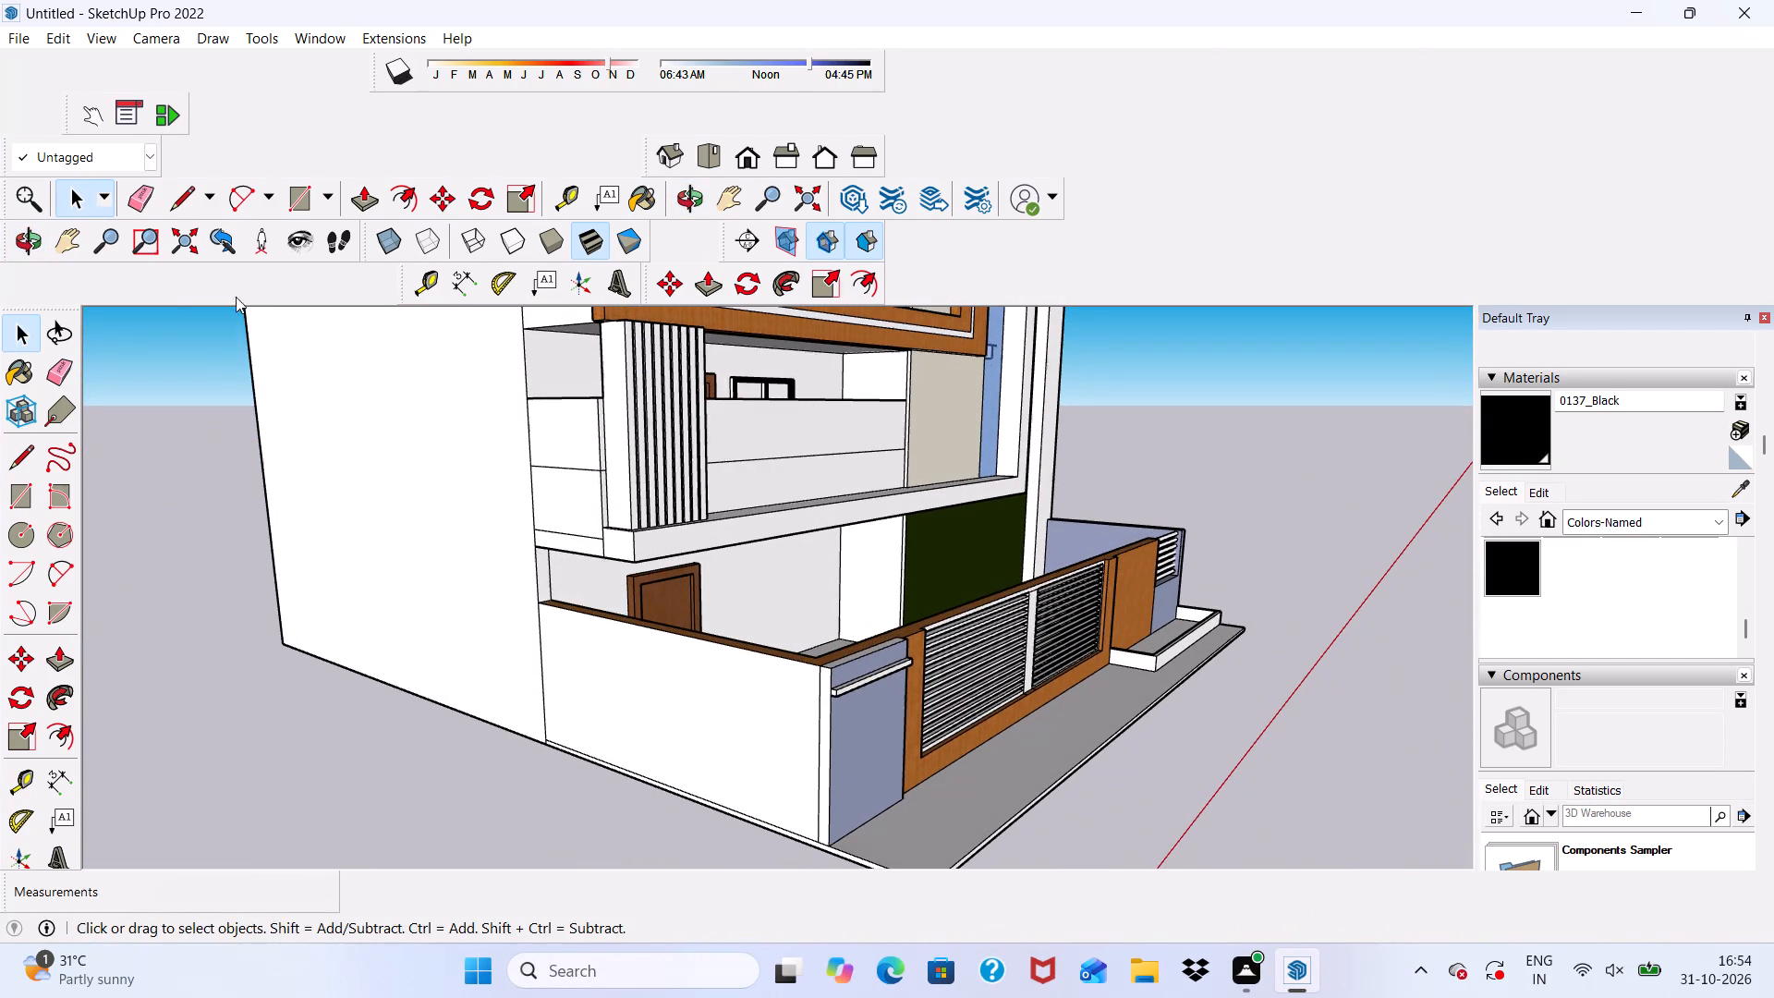
{"action": "left_click", "coordinate": [138, 196]}
{"action": "scroll", "coordinate": [796, 781], "scroll_direction": "up", "scroll_amount": 9}
{"action": "left_click_drag", "start_coordinate": [824, 722], "coordinate": [843, 738]}
{"action": "scroll", "coordinate": [739, 525], "scroll_direction": "down", "scroll_amount": 5}
{"action": "scroll", "coordinate": [720, 784], "scroll_direction": "up", "scroll_amount": 5}
{"action": "left_click", "coordinate": [760, 785]}
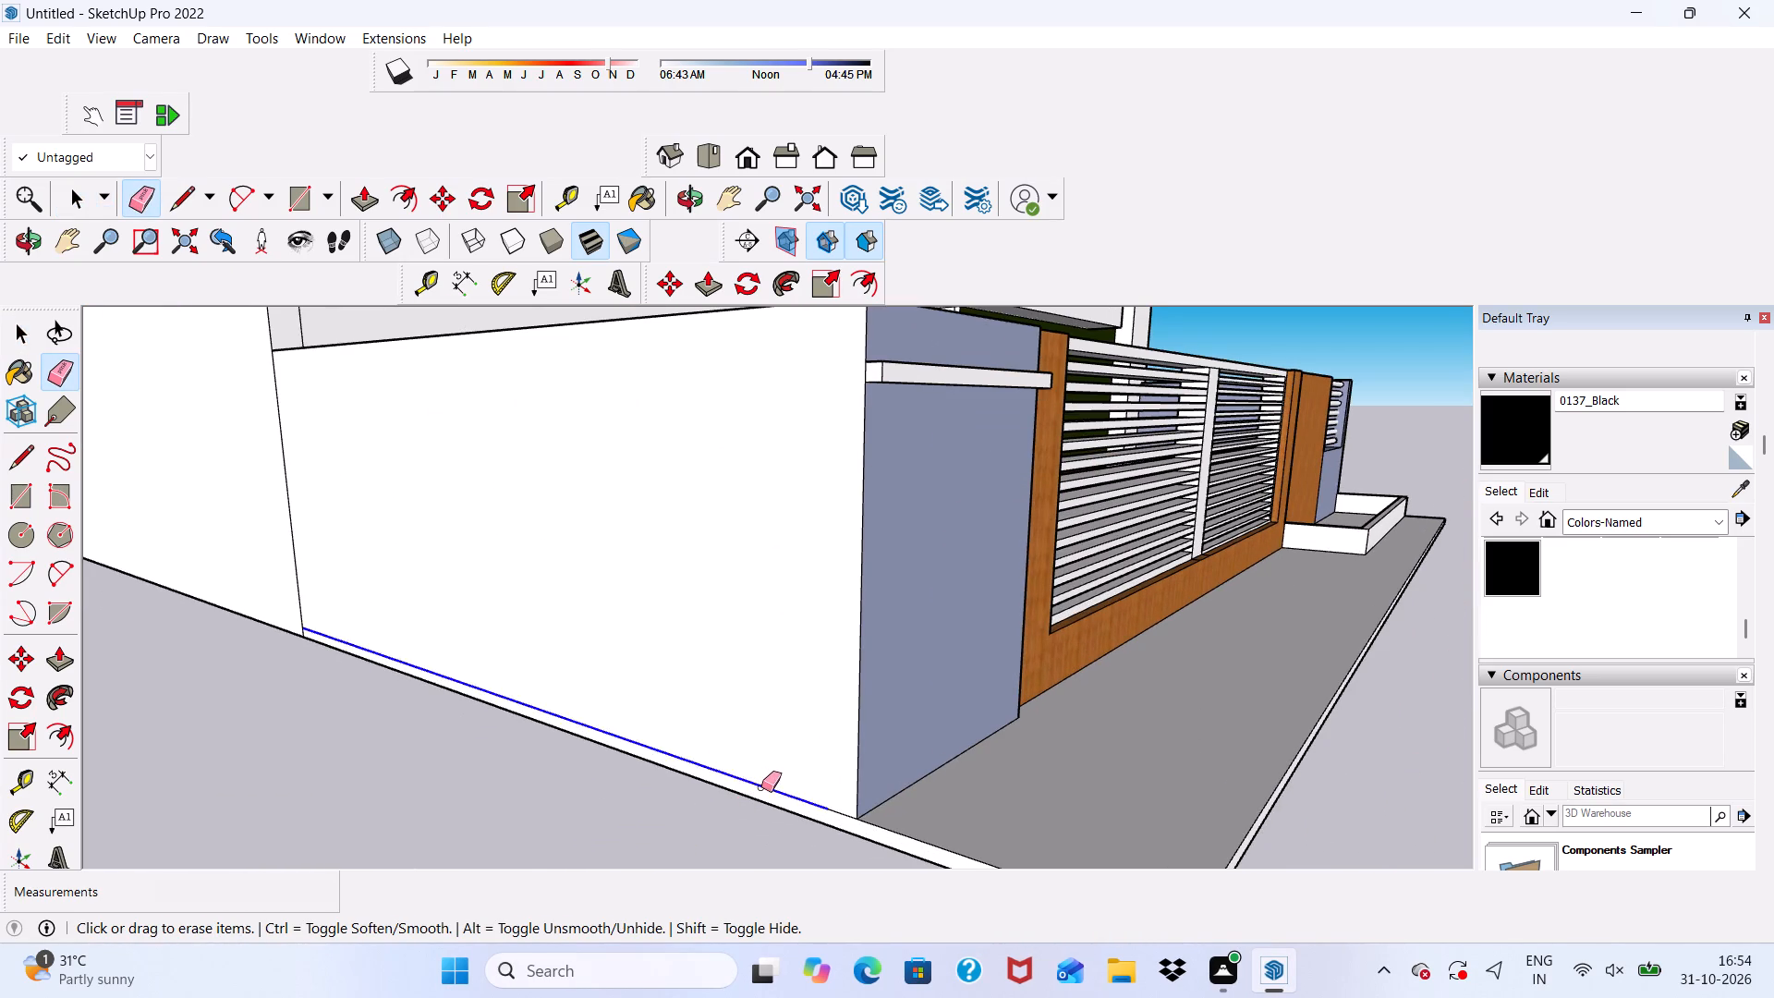
{"action": "scroll", "coordinate": [631, 650], "scroll_direction": "down", "scroll_amount": 5}
{"action": "scroll", "coordinate": [841, 827], "scroll_direction": "up", "scroll_amount": 13}
{"action": "left_click_drag", "start_coordinate": [661, 695], "coordinate": [661, 717]}
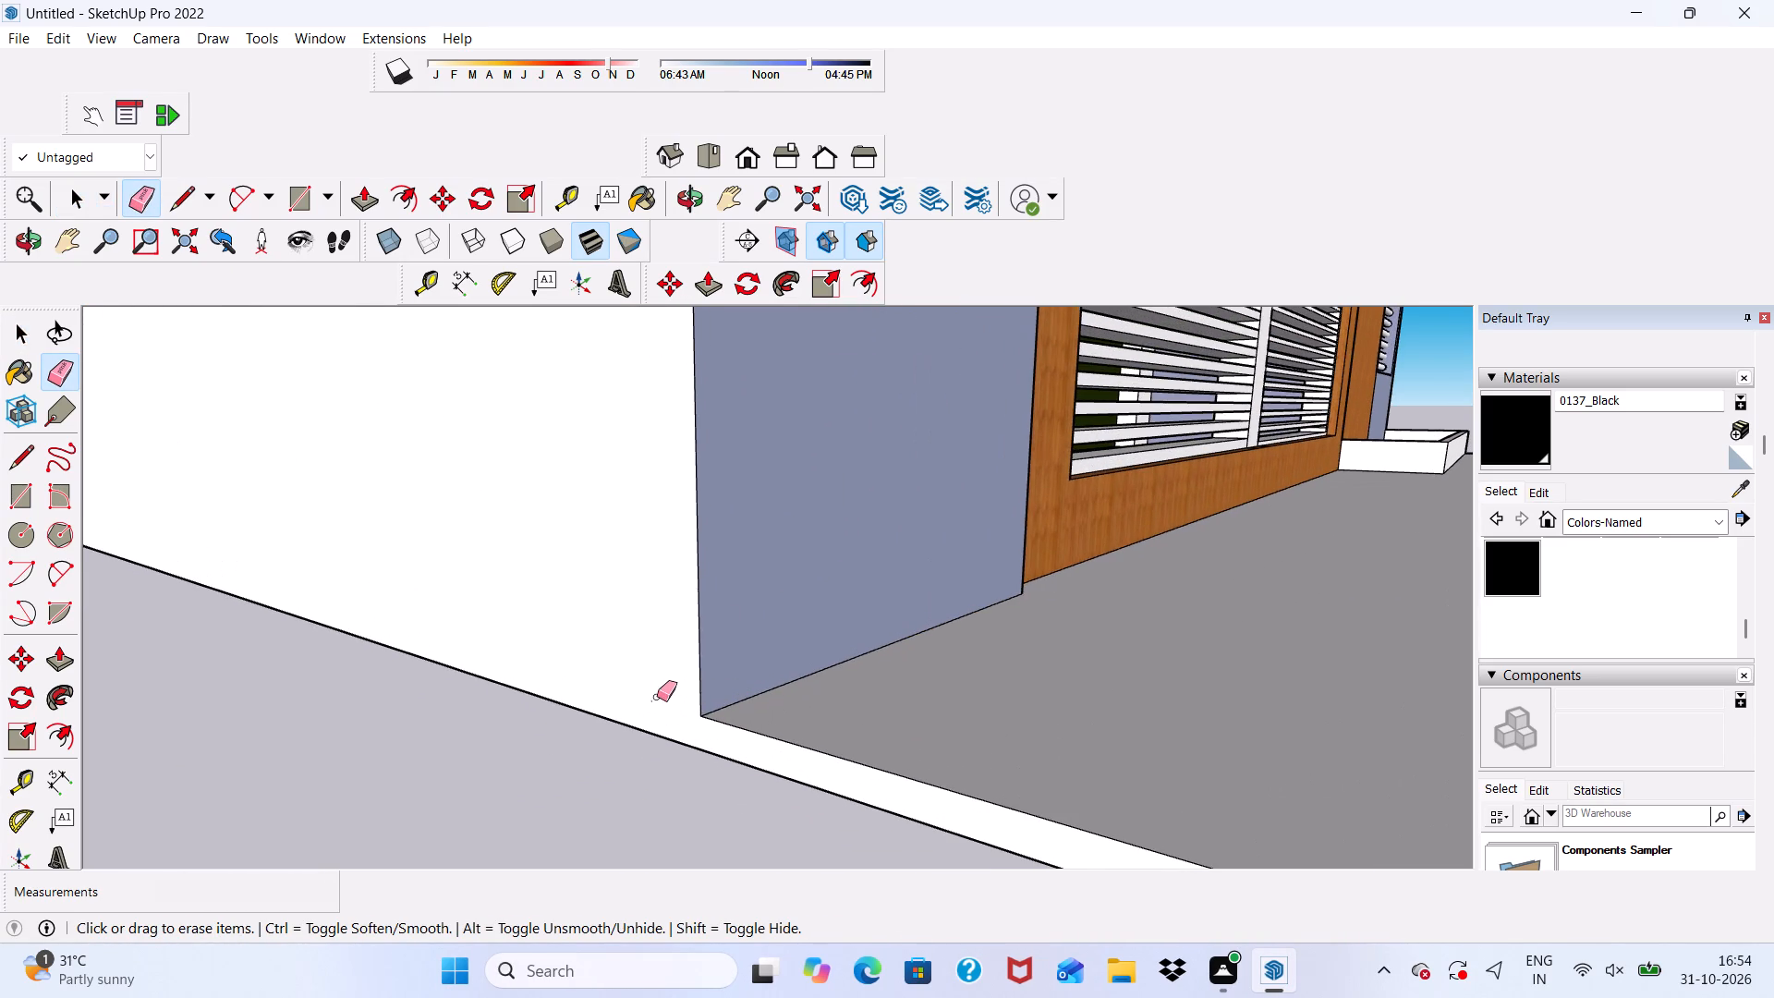
Examine the front boundary wall, the planter and the wall's far side face.
{"action": "scroll", "coordinate": [436, 668], "scroll_direction": "down", "scroll_amount": 12}
{"action": "middle_click_drag", "start_coordinate": [978, 722], "coordinate": [577, 700]}
{"action": "scroll", "coordinate": [543, 643], "scroll_direction": "up", "scroll_amount": 1}
{"action": "scroll", "coordinate": [517, 614], "scroll_direction": "down", "scroll_amount": 6}
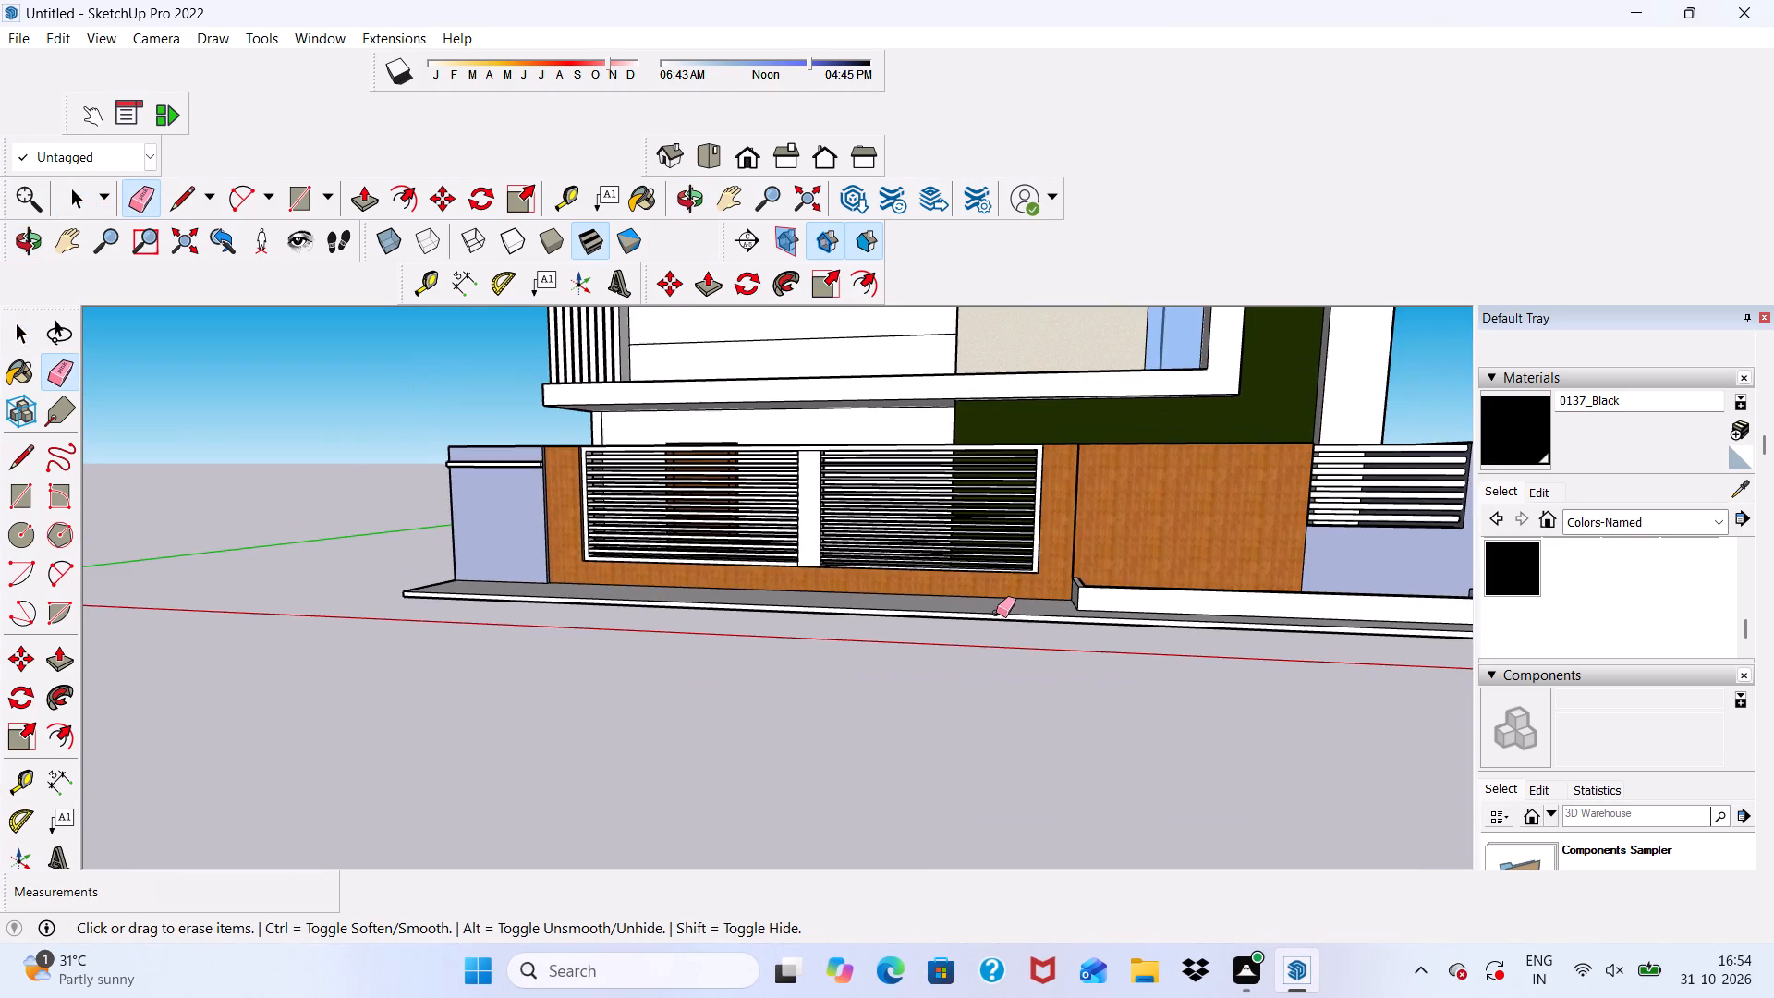
{"action": "middle_click_drag", "start_coordinate": [982, 703], "coordinate": [524, 687]}
{"action": "middle_click_drag", "start_coordinate": [562, 705], "coordinate": [628, 732]}
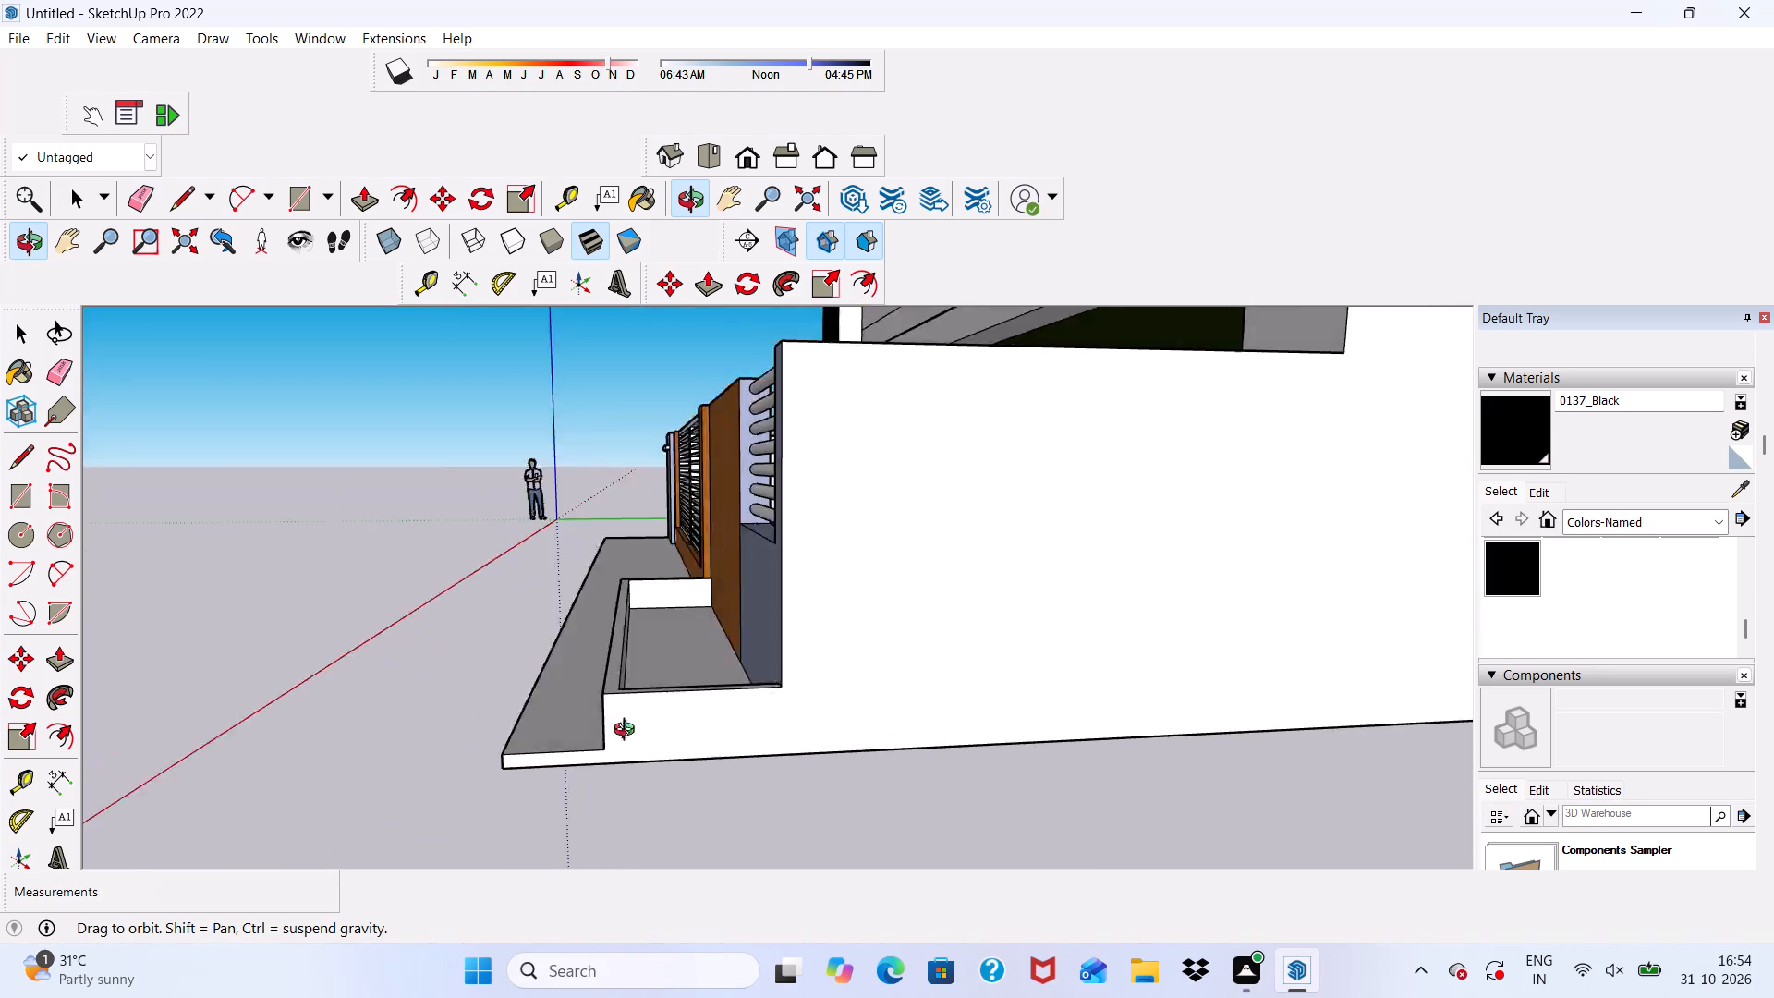
{"action": "middle_click_drag", "start_coordinate": [628, 732], "coordinate": [1154, 839]}
{"action": "key", "text": "space"}
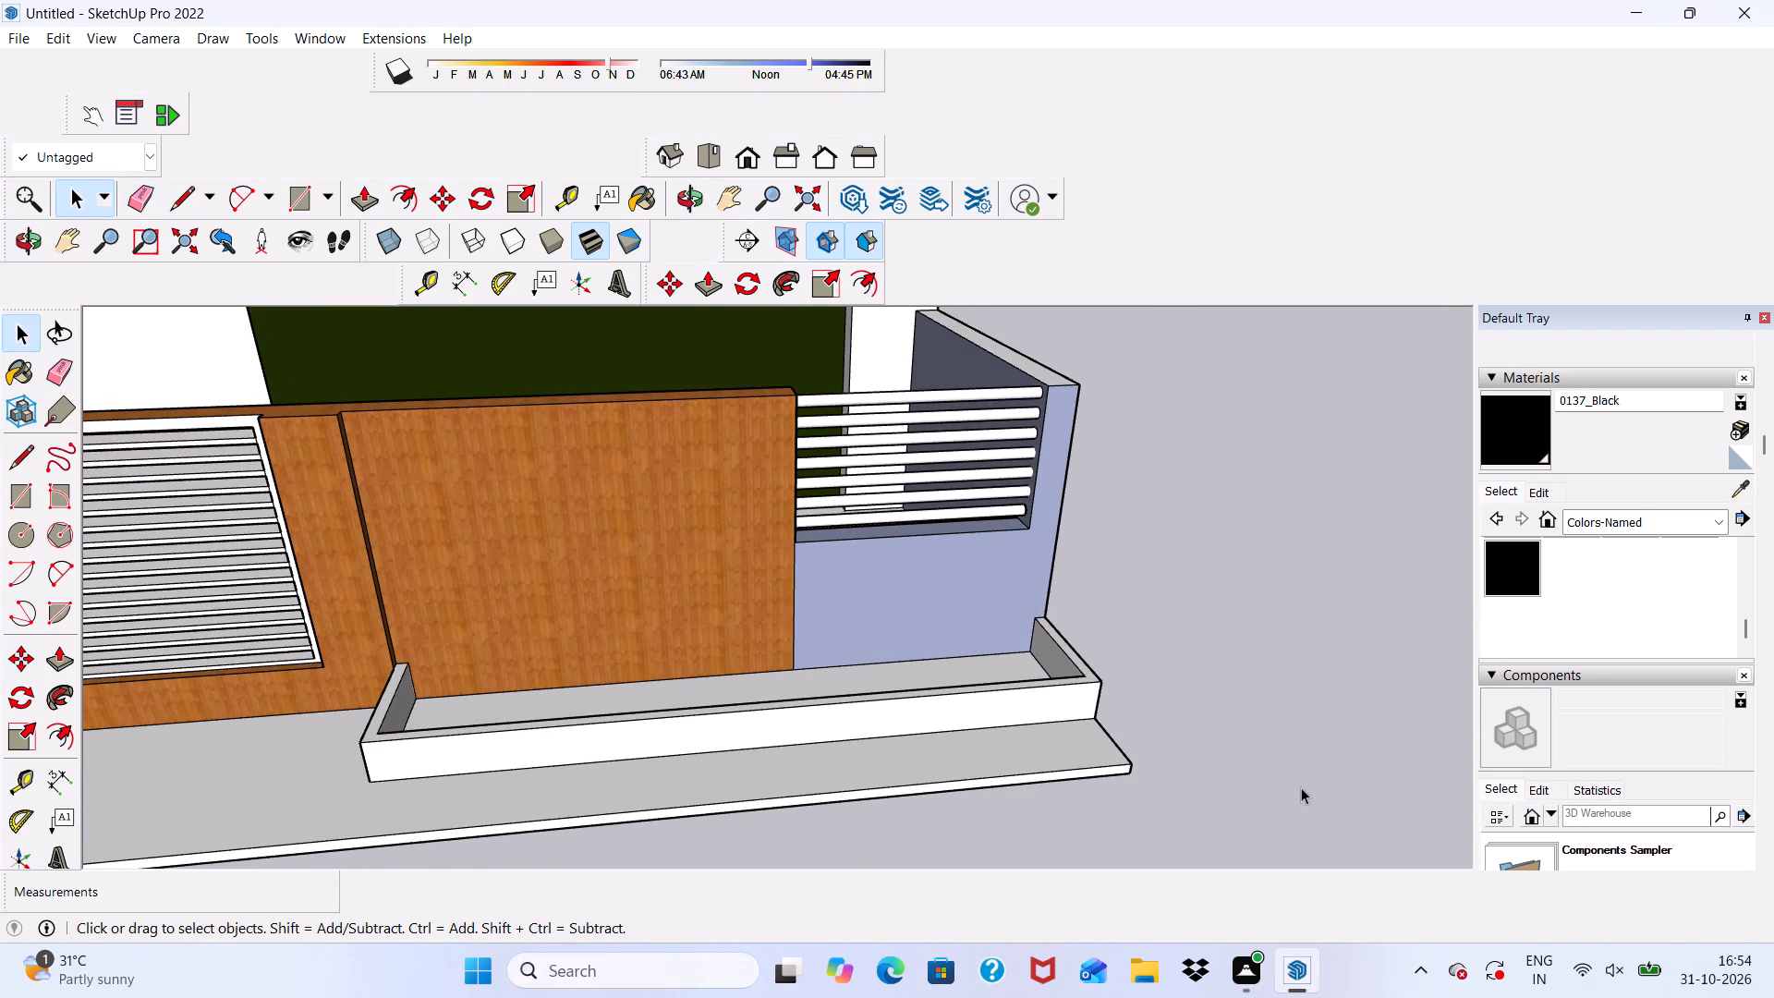
Paint the central post and the surrounding frame of the front wall's louvred grille with 0135_DarkGray.
{"action": "scroll", "coordinate": [1566, 566], "scroll_direction": "up", "scroll_amount": 1}
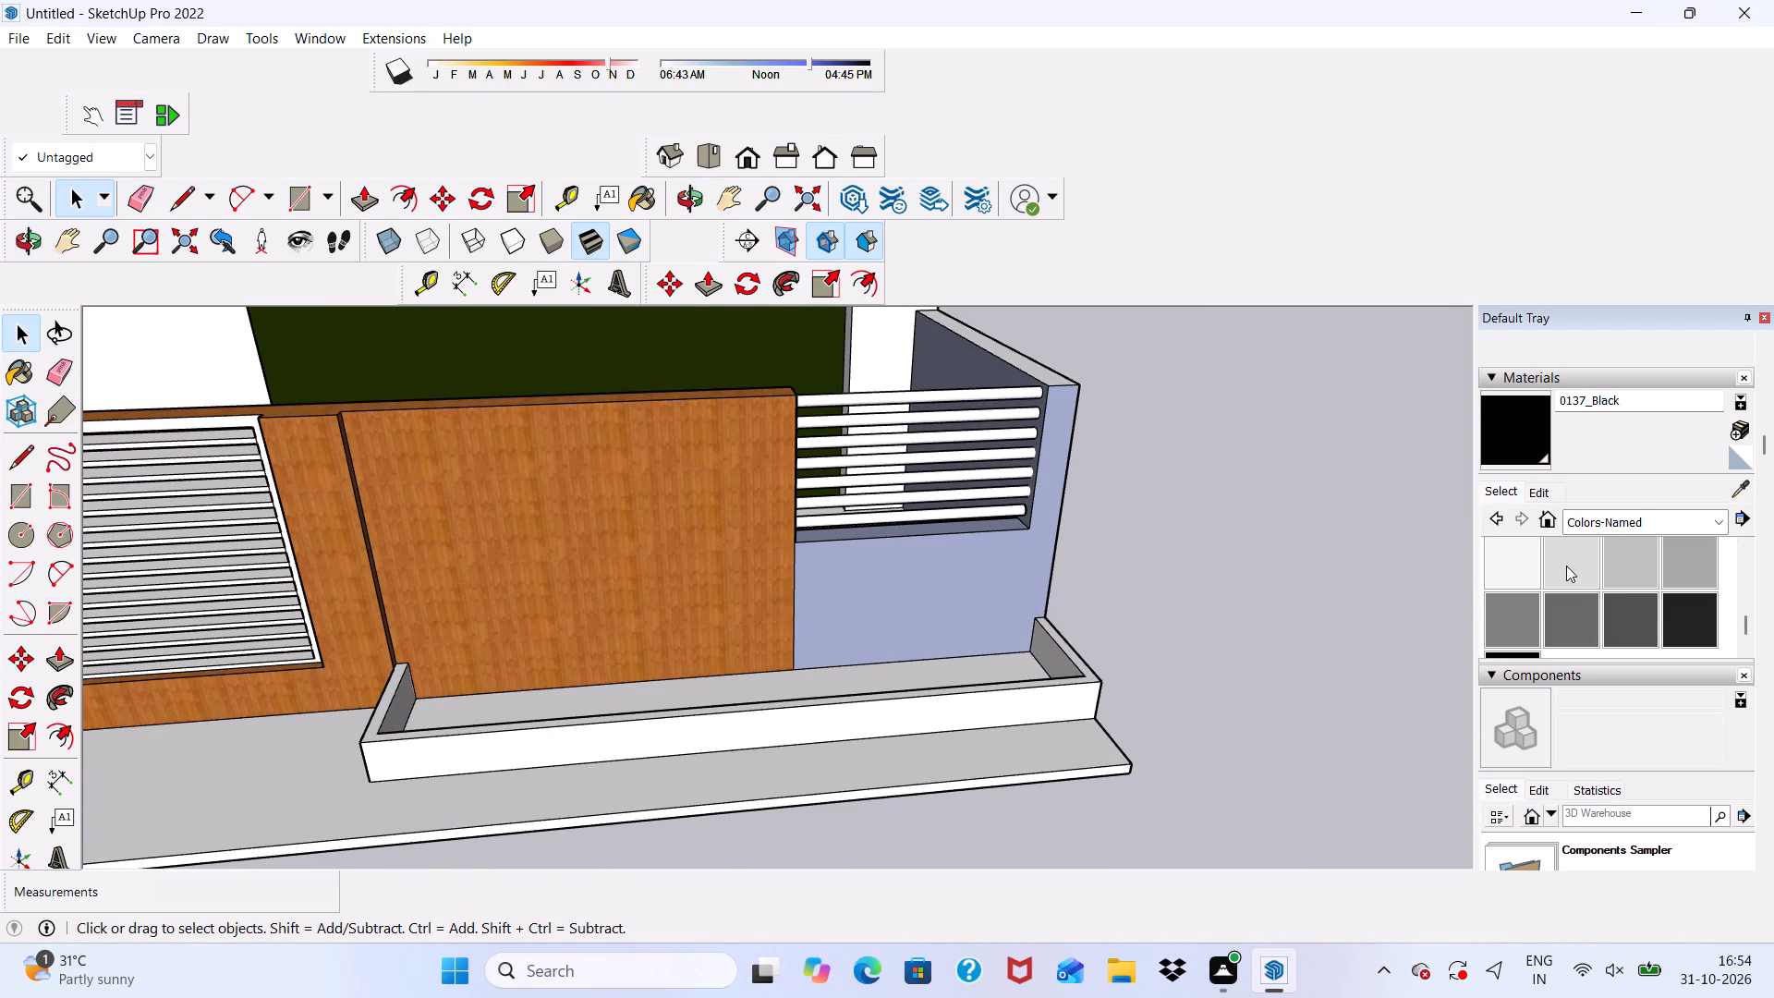
{"action": "left_click", "coordinate": [1623, 609]}
{"action": "scroll", "coordinate": [1465, 617], "scroll_direction": "down", "scroll_amount": 5}
{"action": "scroll", "coordinate": [595, 525], "scroll_direction": "up", "scroll_amount": 6}
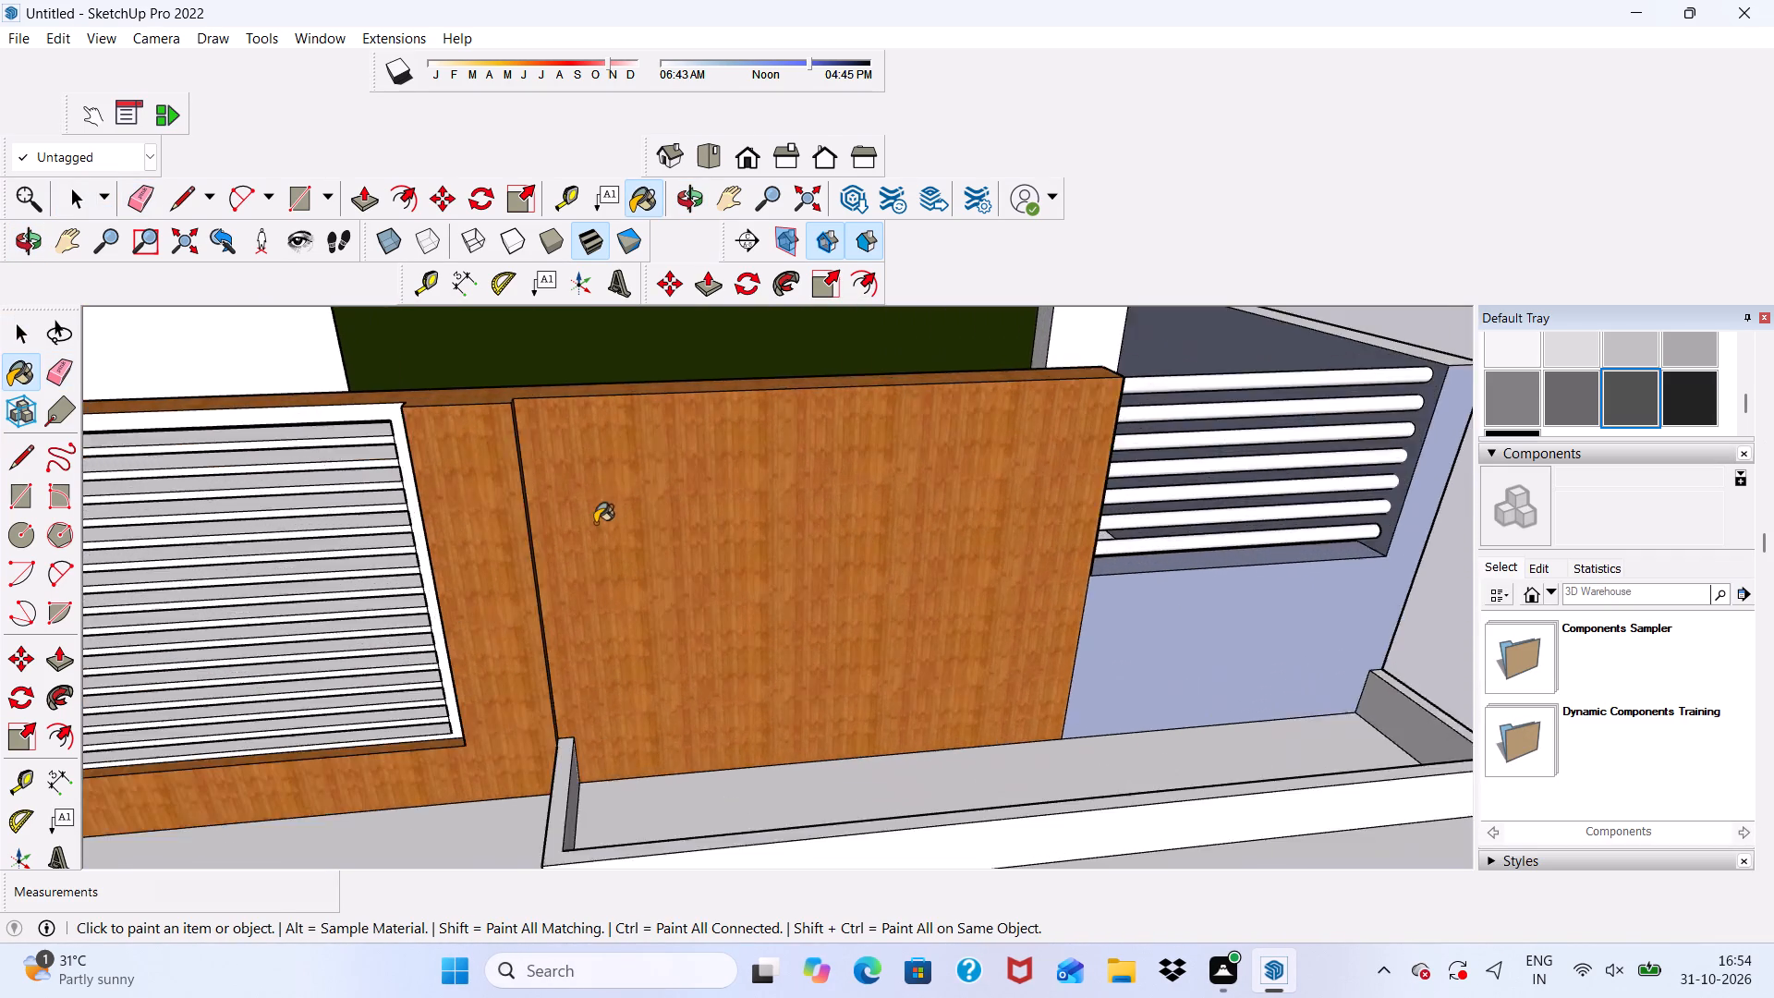
{"action": "scroll", "coordinate": [613, 515], "scroll_direction": "down", "scroll_amount": 12}
{"action": "scroll", "coordinate": [911, 542], "scroll_direction": "up", "scroll_amount": 11}
{"action": "left_click", "coordinate": [354, 555]}
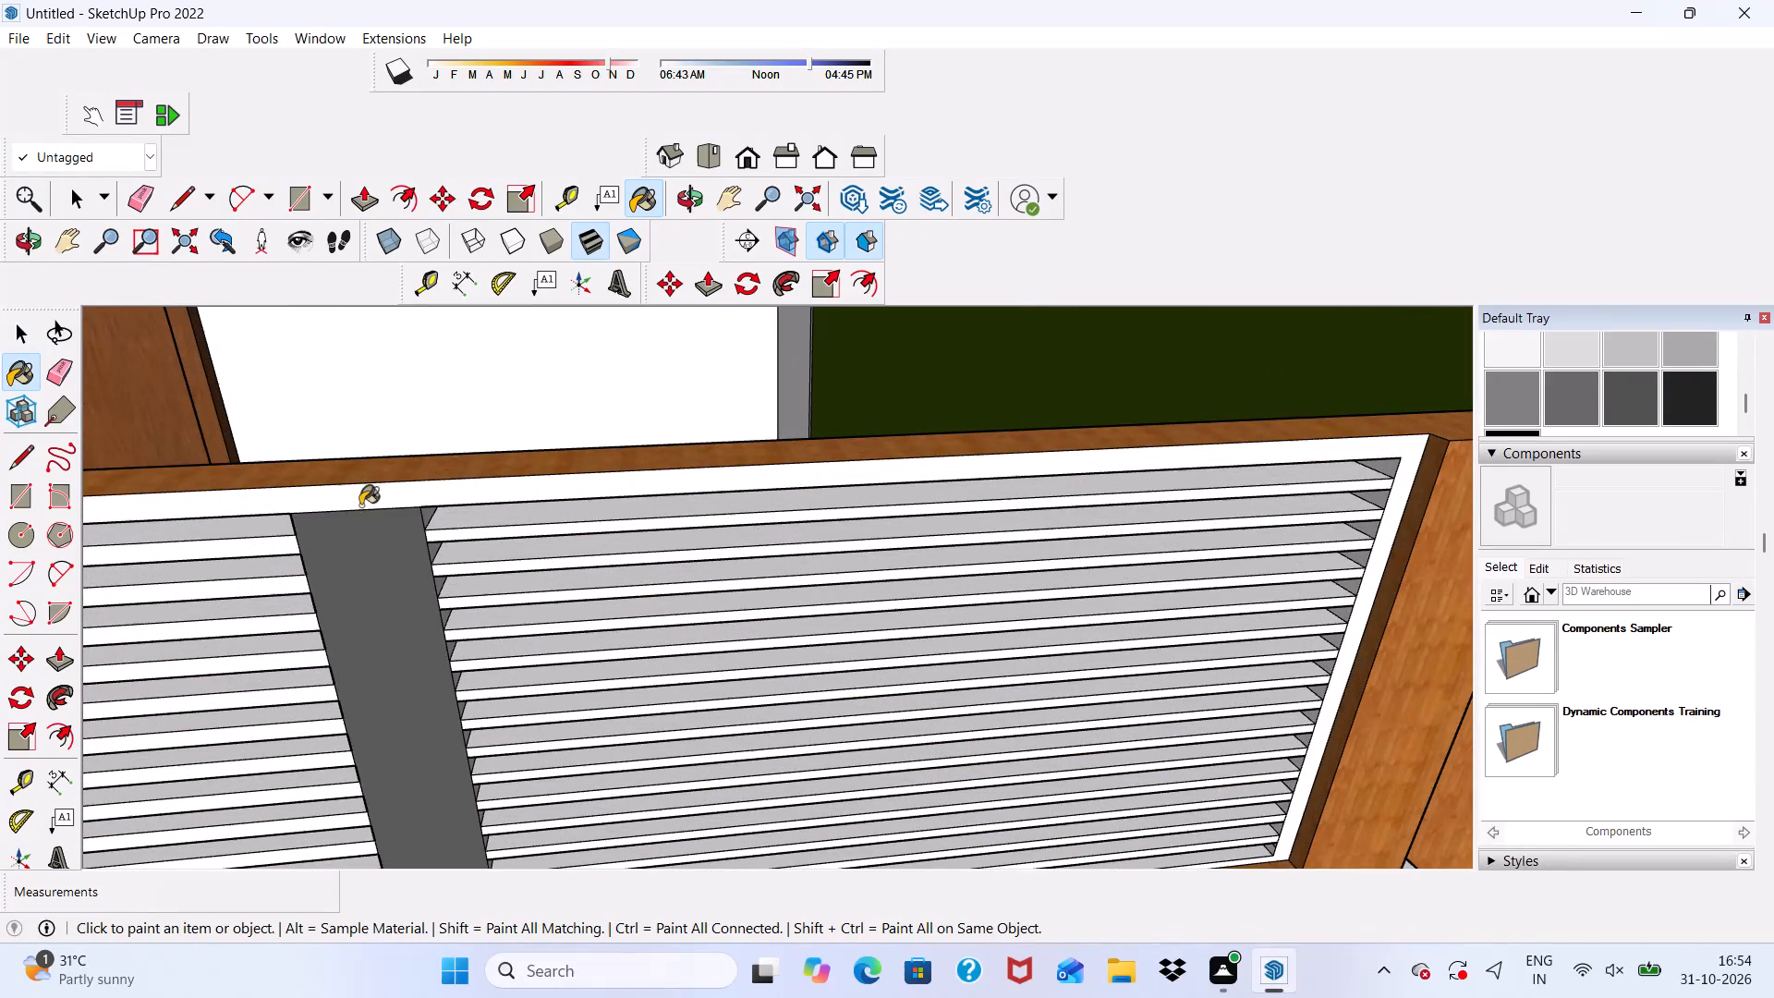
{"action": "left_click", "coordinate": [368, 495]}
{"action": "scroll", "coordinate": [414, 566], "scroll_direction": "down", "scroll_amount": 5}
Paint the front faces of the upper slats in the grille's left bay with 0135_DarkGray.
{"action": "middle_click_drag", "start_coordinate": [776, 731], "coordinate": [651, 638]}
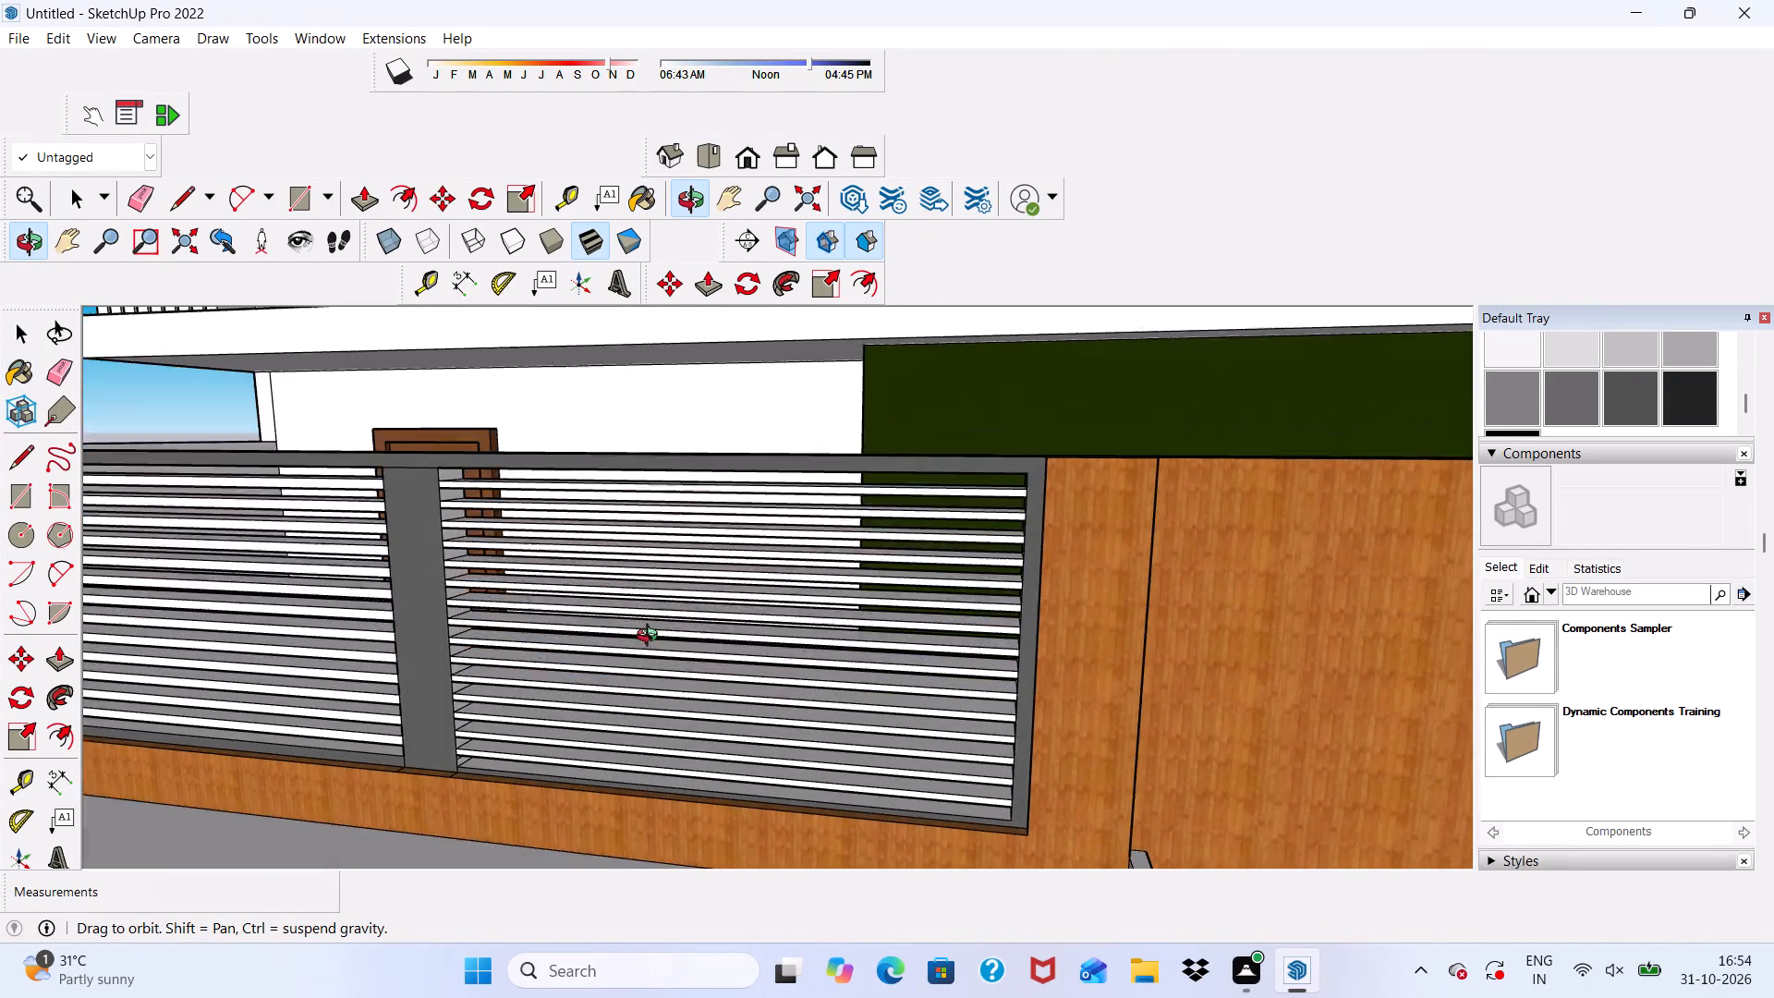
{"action": "middle_click_drag", "start_coordinate": [651, 638], "coordinate": [652, 638]}
{"action": "scroll", "coordinate": [302, 535], "scroll_direction": "up", "scroll_amount": 12}
{"action": "left_click", "coordinate": [381, 437]}
{"action": "left_click", "coordinate": [401, 517]}
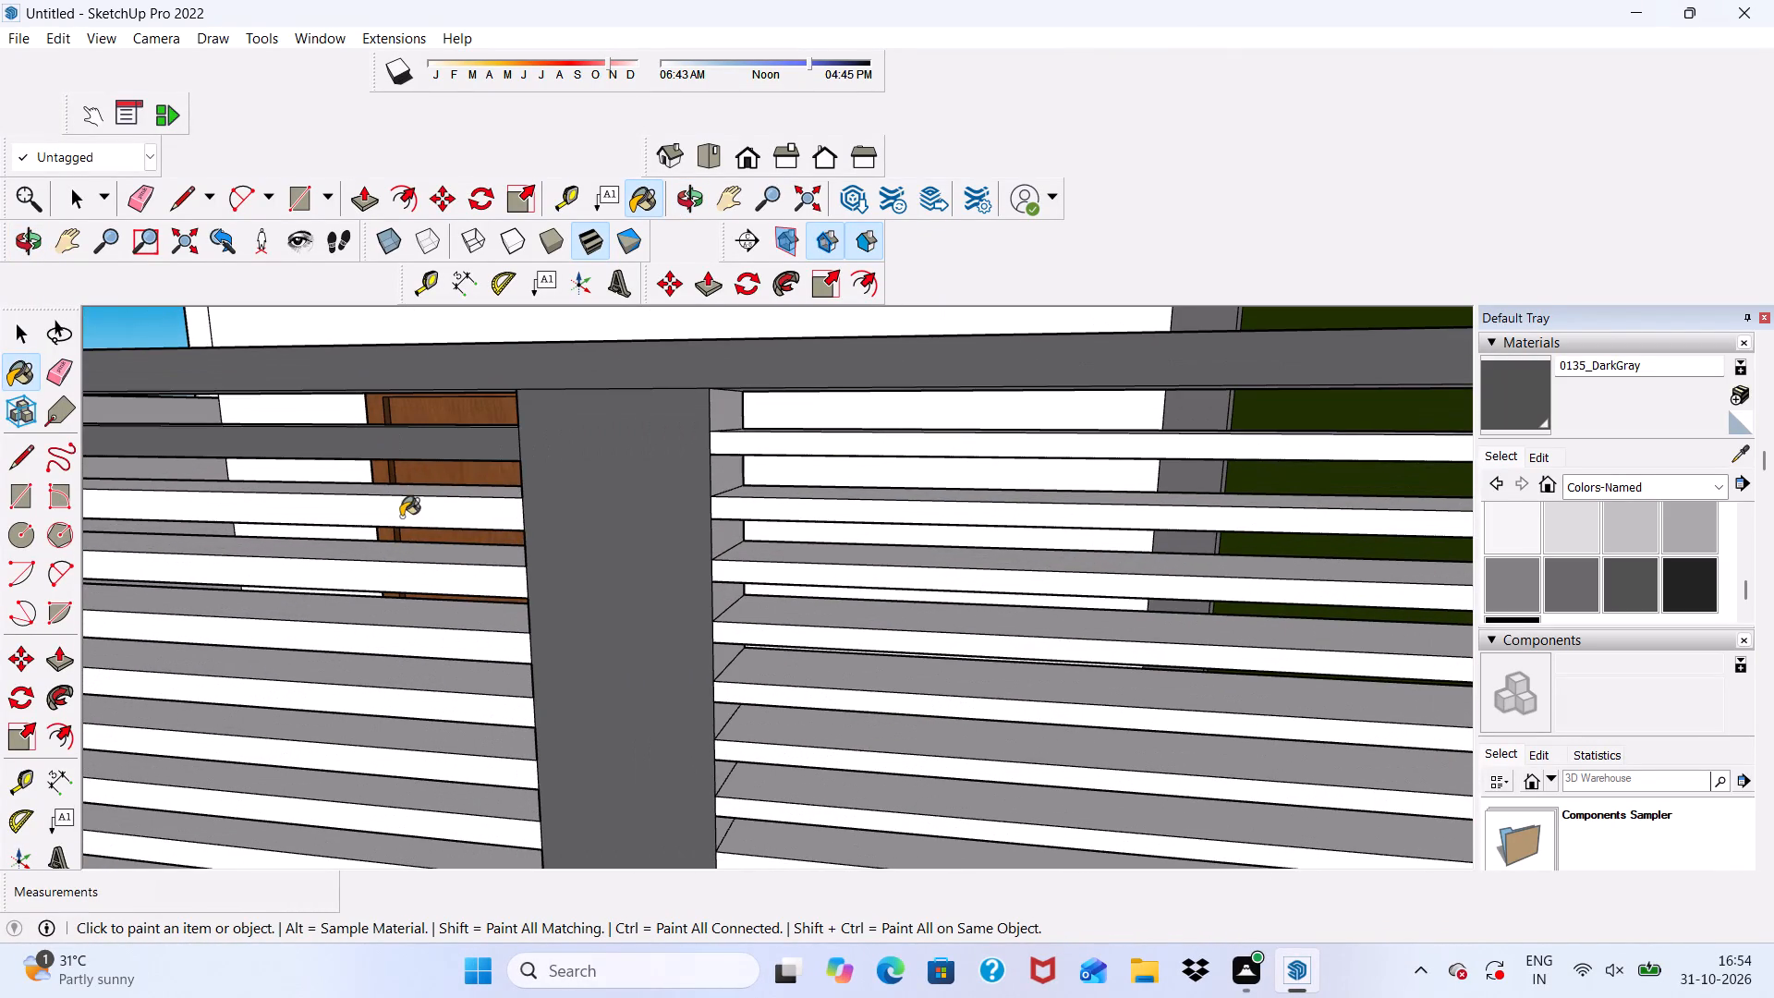
{"action": "scroll", "coordinate": [423, 491], "scroll_direction": "down", "scroll_amount": 13}
{"action": "scroll", "coordinate": [1234, 573], "scroll_direction": "down", "scroll_amount": 2}
{"action": "scroll", "coordinate": [1011, 566], "scroll_direction": "up", "scroll_amount": 7}
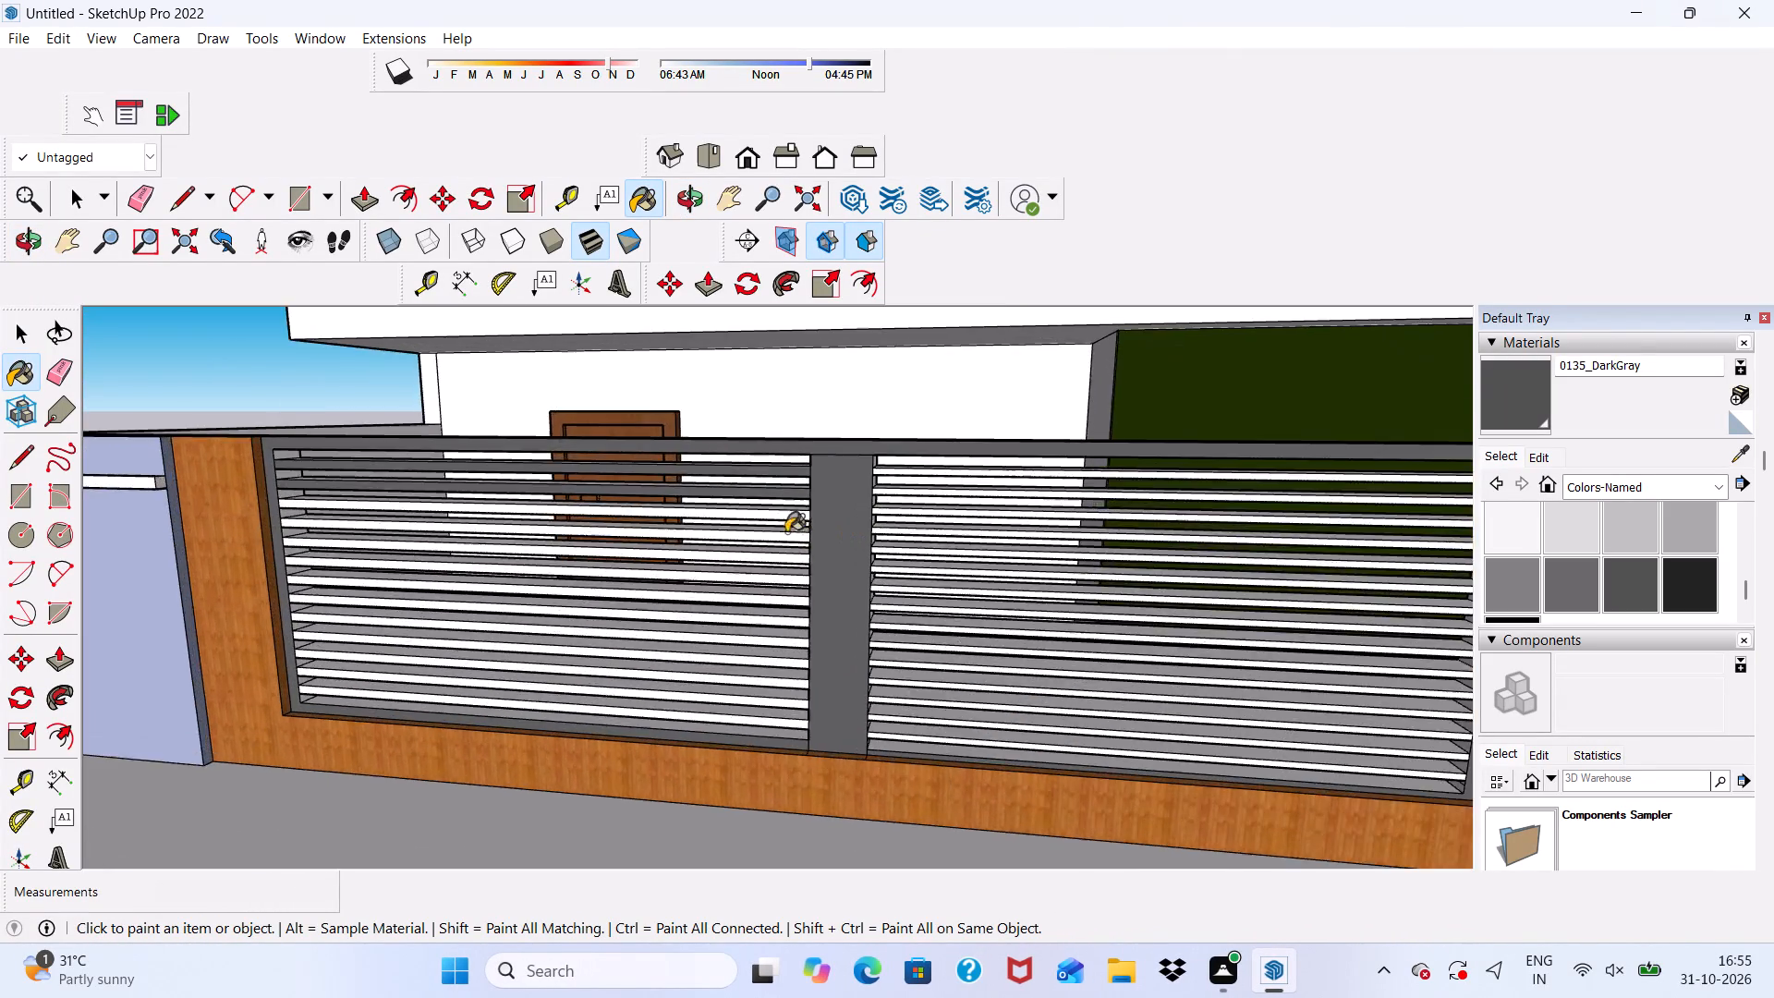
{"action": "scroll", "coordinate": [786, 532], "scroll_direction": "up", "scroll_amount": 4}
{"action": "left_click", "coordinate": [769, 515]}
{"action": "left_click", "coordinate": [774, 547]}
{"action": "scroll", "coordinate": [772, 614], "scroll_direction": "up", "scroll_amount": 5}
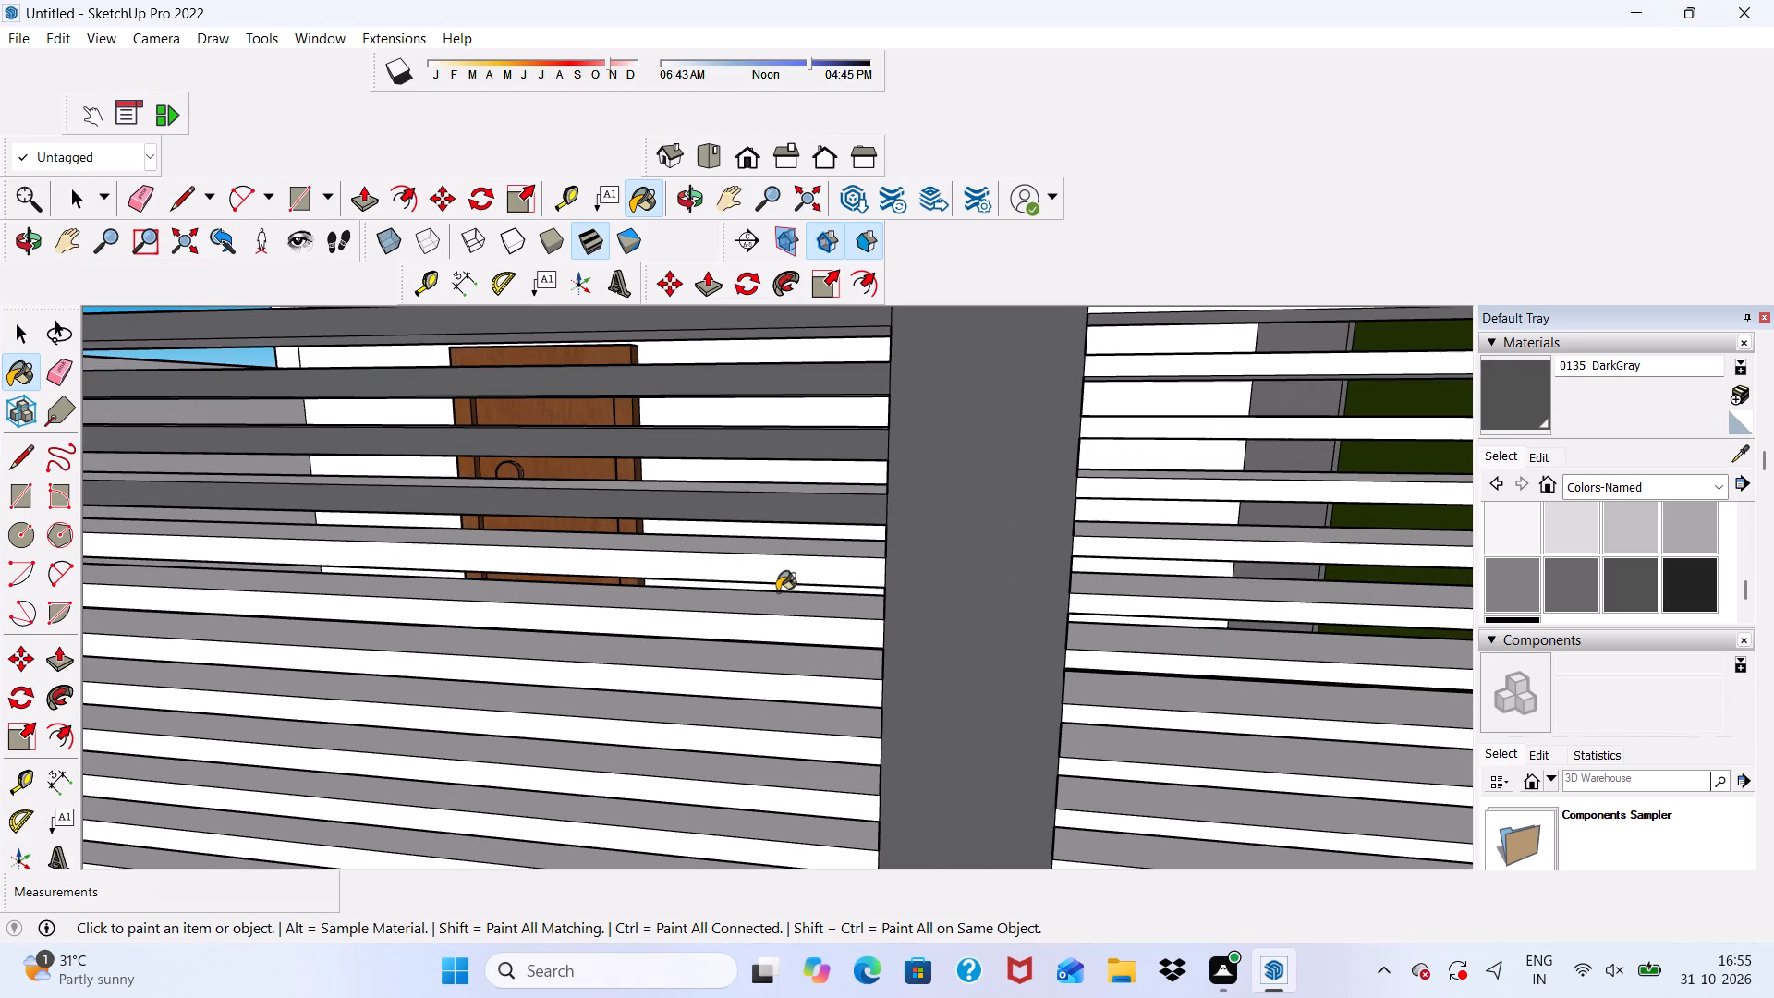
{"action": "left_click", "coordinate": [784, 575]}
{"action": "left_click", "coordinate": [777, 631]}
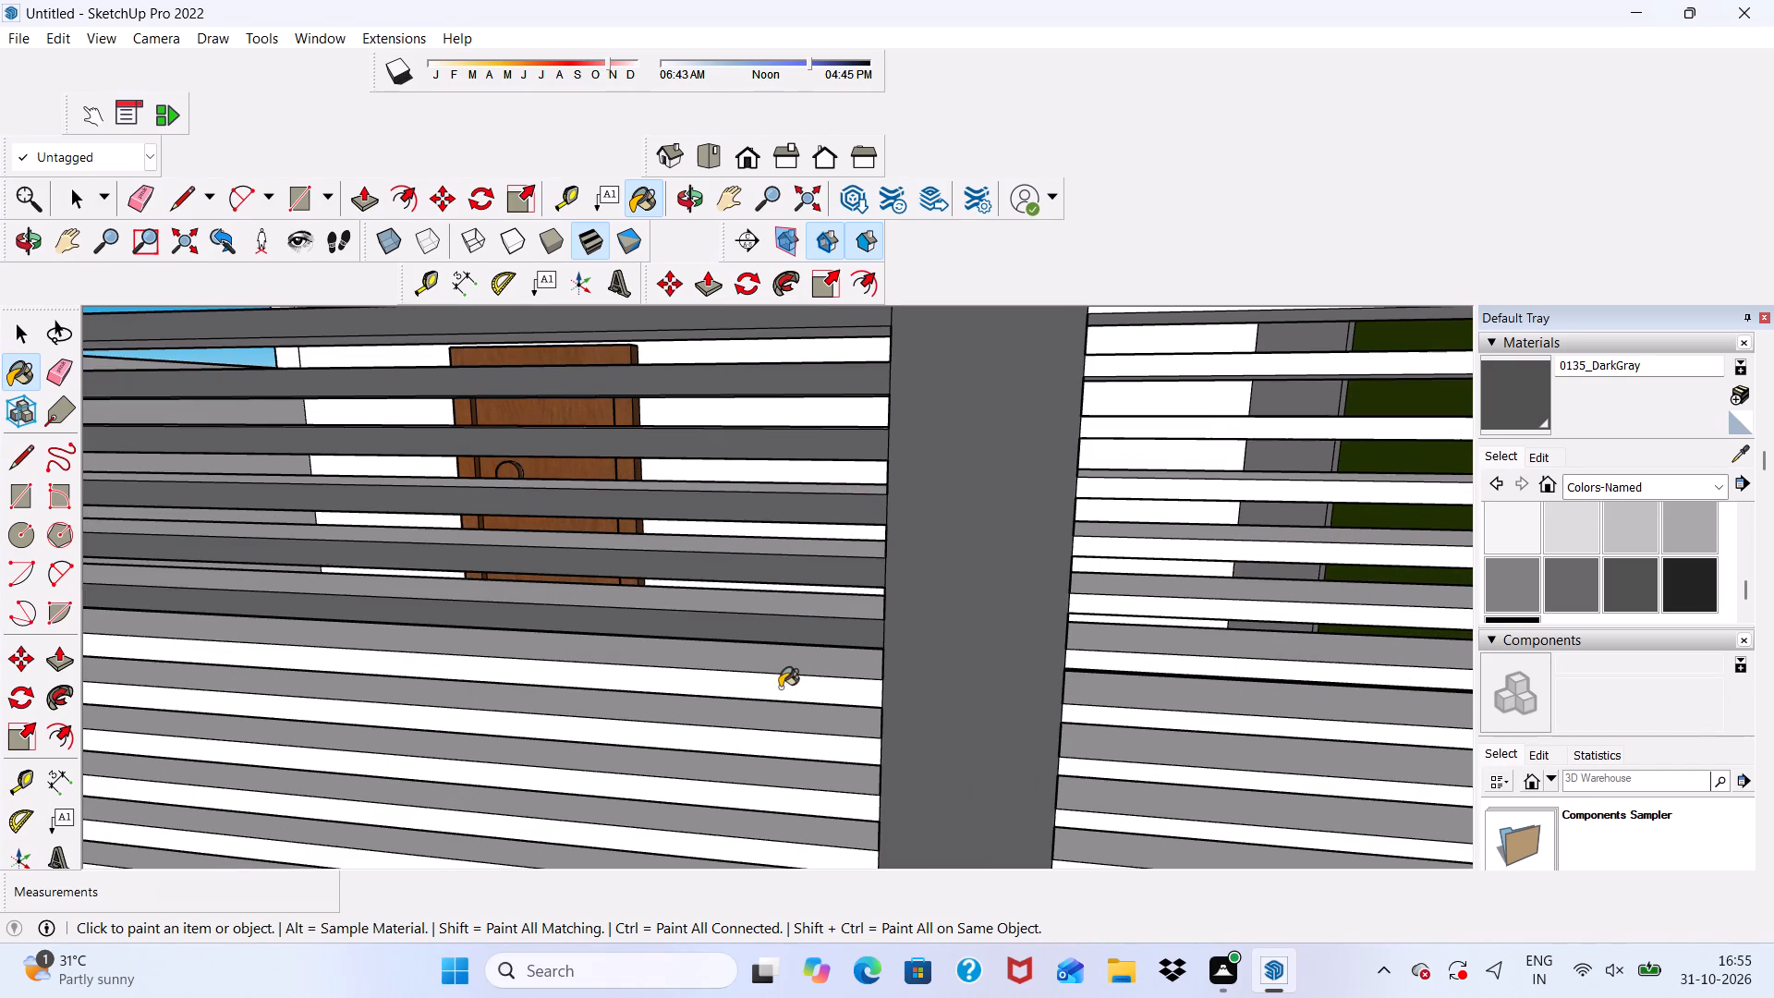
{"action": "left_click", "coordinate": [780, 688]}
{"action": "left_click", "coordinate": [794, 745]}
Paint the front faces of the remaining lower slats in the grille's left bay with 0135_DarkGray.
{"action": "scroll", "coordinate": [834, 698], "scroll_direction": "up", "scroll_amount": 1}
{"action": "scroll", "coordinate": [869, 651], "scroll_direction": "down", "scroll_amount": 5}
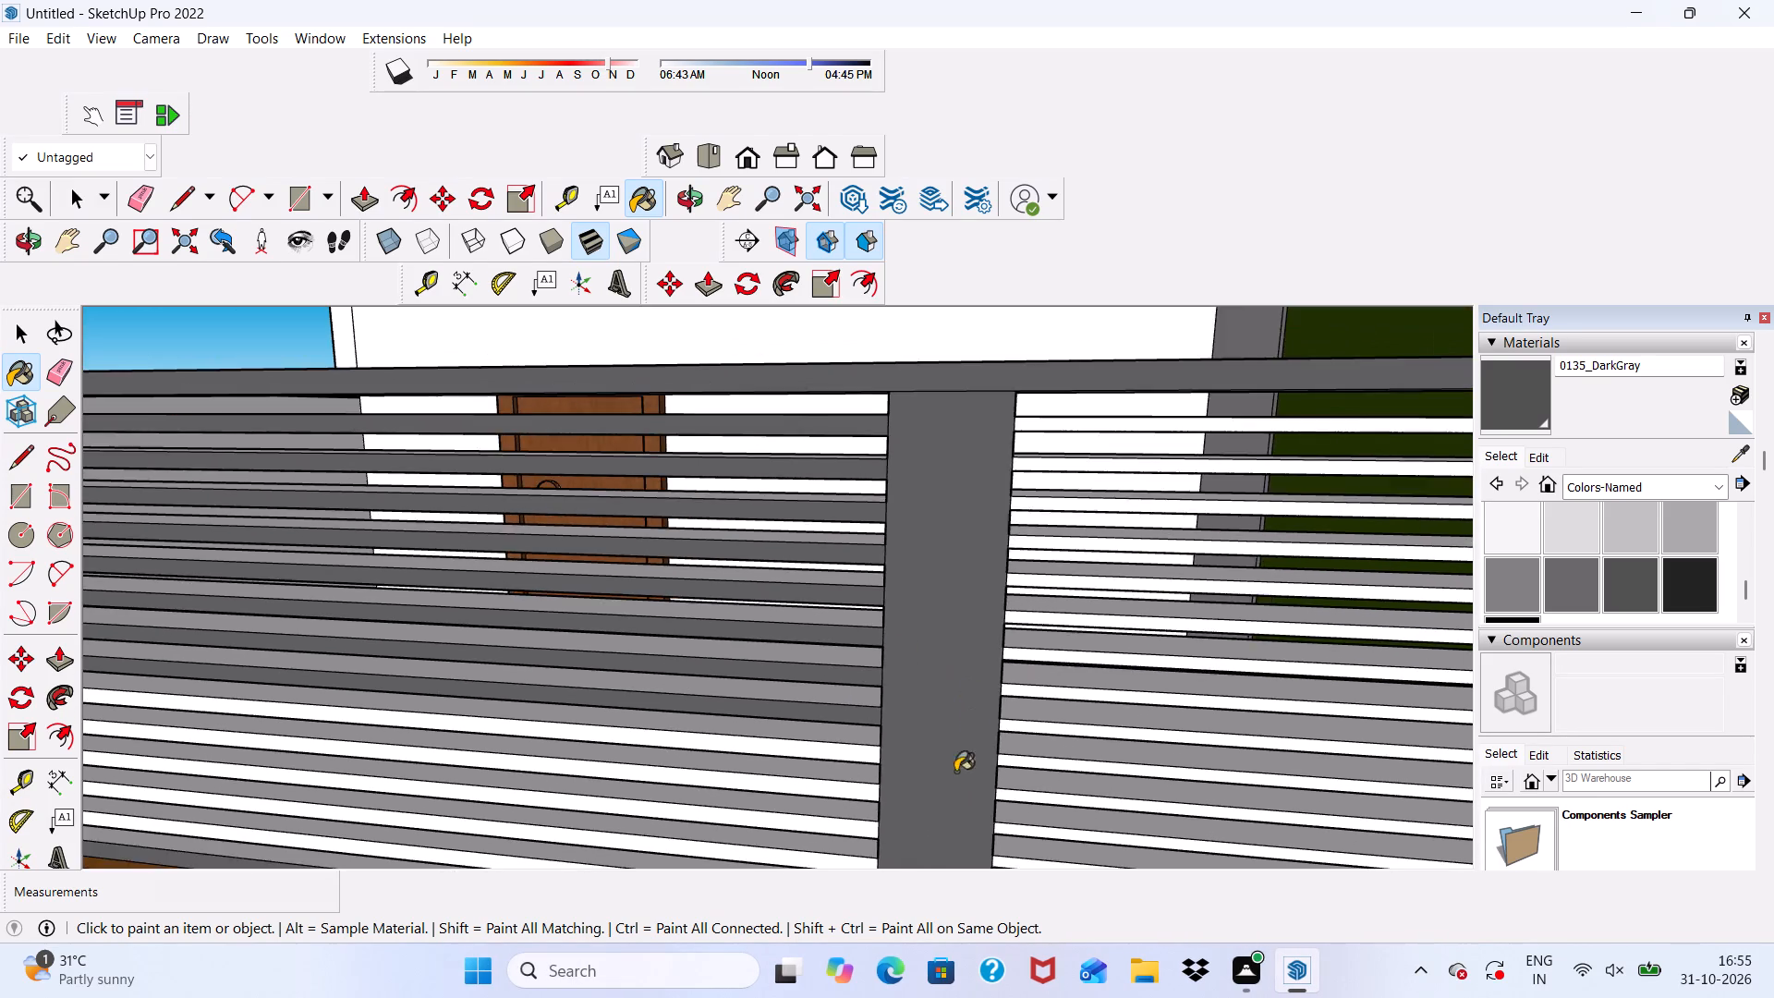
{"action": "scroll", "coordinate": [805, 821], "scroll_direction": "up", "scroll_amount": 6}
{"action": "left_click", "coordinate": [817, 688]}
{"action": "left_click", "coordinate": [816, 781]}
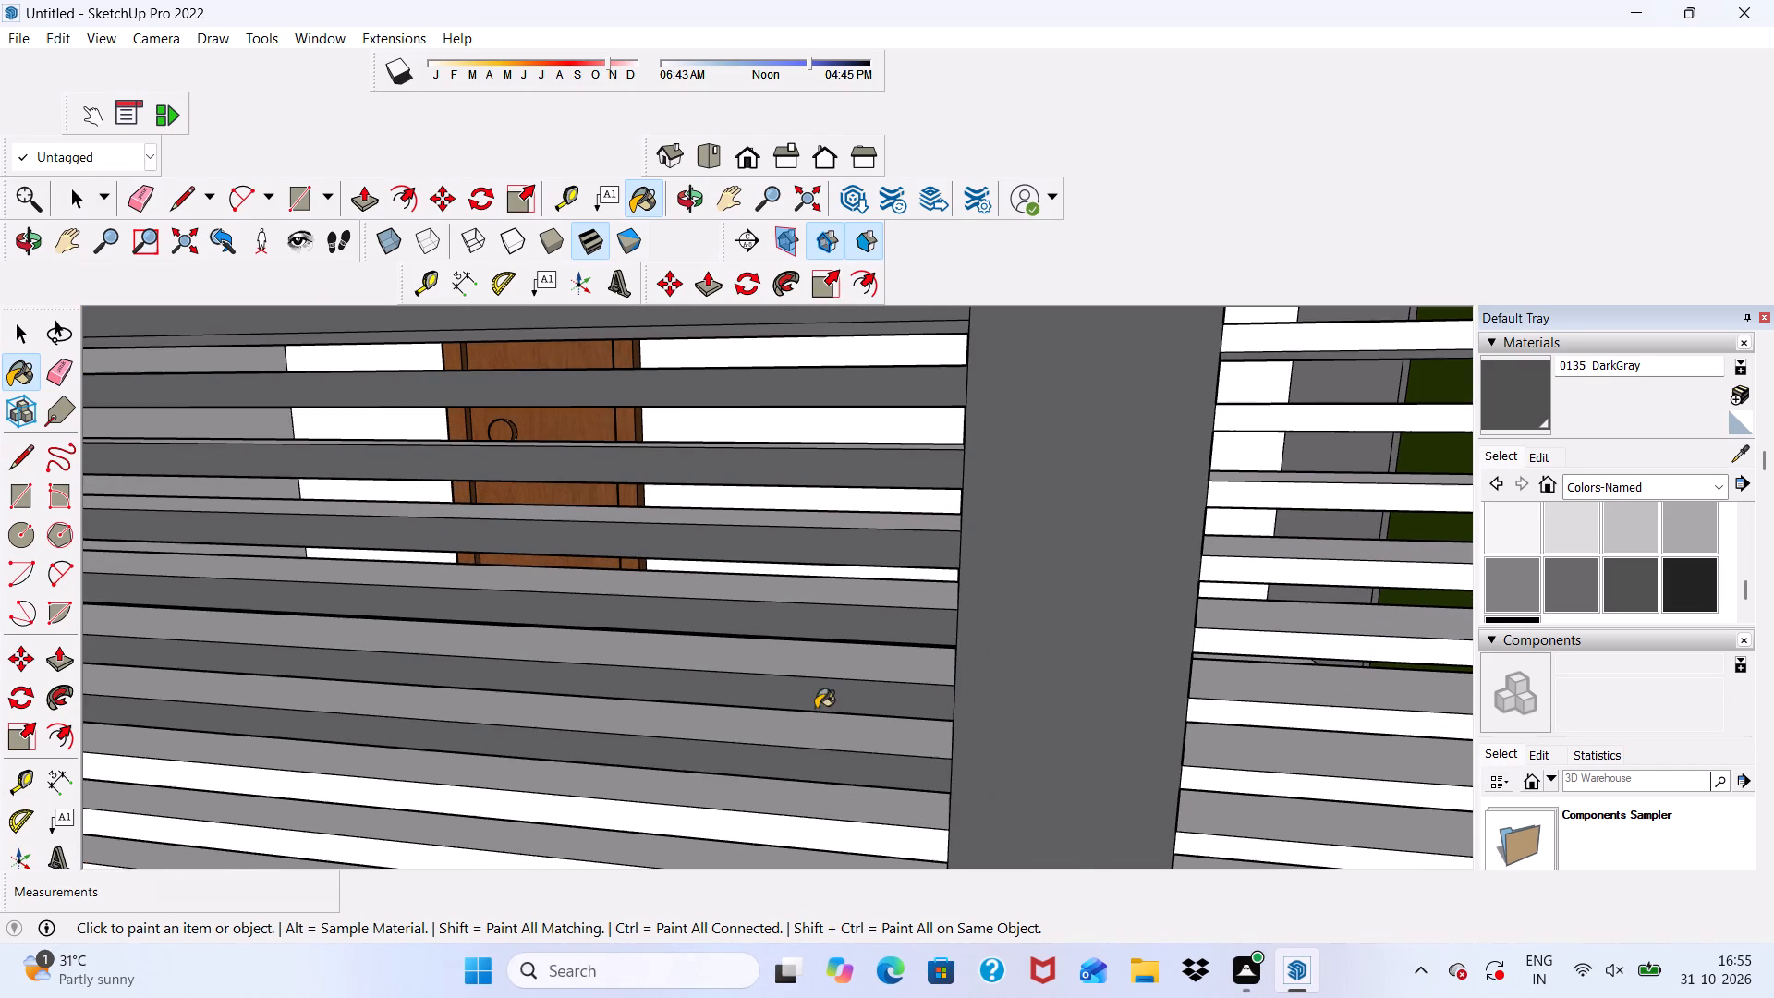
{"action": "scroll", "coordinate": [813, 703], "scroll_direction": "down", "scroll_amount": 6}
{"action": "scroll", "coordinate": [809, 826], "scroll_direction": "up", "scroll_amount": 7}
{"action": "left_click", "coordinate": [805, 744]}
{"action": "left_click", "coordinate": [792, 810]}
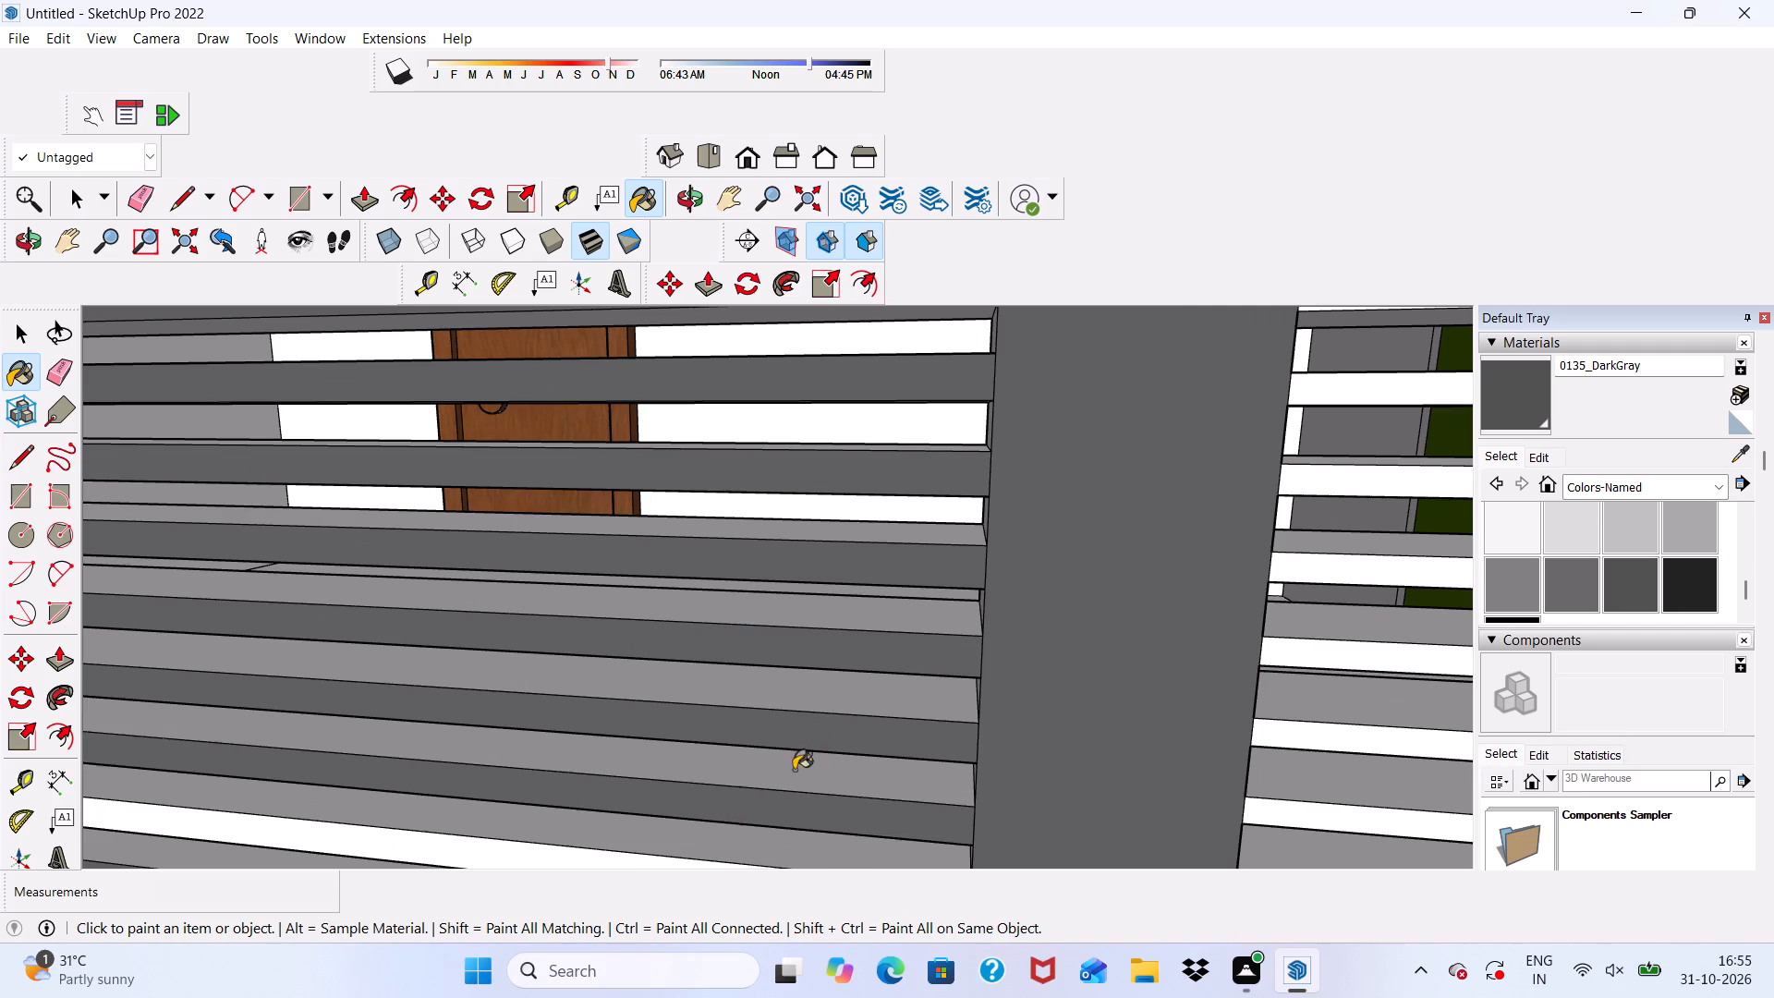
{"action": "scroll", "coordinate": [815, 633], "scroll_direction": "down", "scroll_amount": 6}
{"action": "scroll", "coordinate": [822, 802], "scroll_direction": "up", "scroll_amount": 5}
{"action": "left_click", "coordinate": [820, 773]}
{"action": "scroll", "coordinate": [700, 722], "scroll_direction": "down", "scroll_amount": 13}
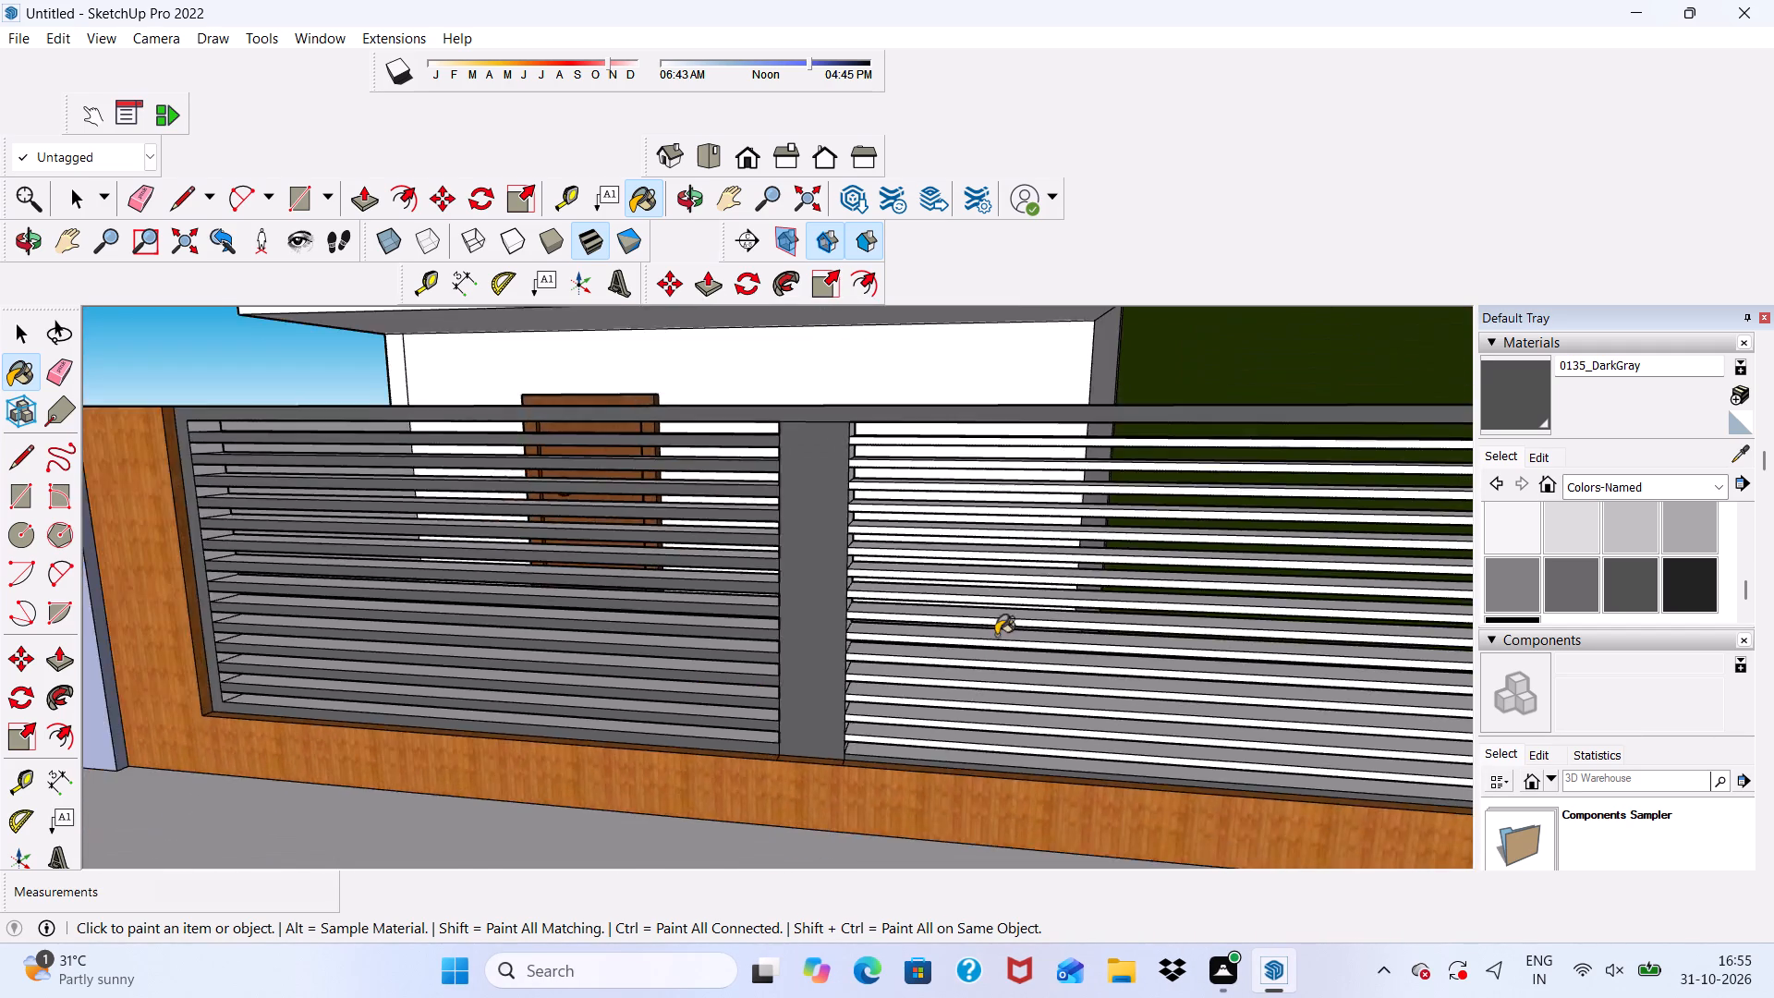
Paint the front faces of the lowest slats in the grille's right bay with 0135_DarkGray.
{"action": "scroll", "coordinate": [996, 635], "scroll_direction": "down", "scroll_amount": 4}
{"action": "middle_click_drag", "start_coordinate": [996, 684], "coordinate": [848, 744]}
{"action": "scroll", "coordinate": [848, 807], "scroll_direction": "up", "scroll_amount": 8}
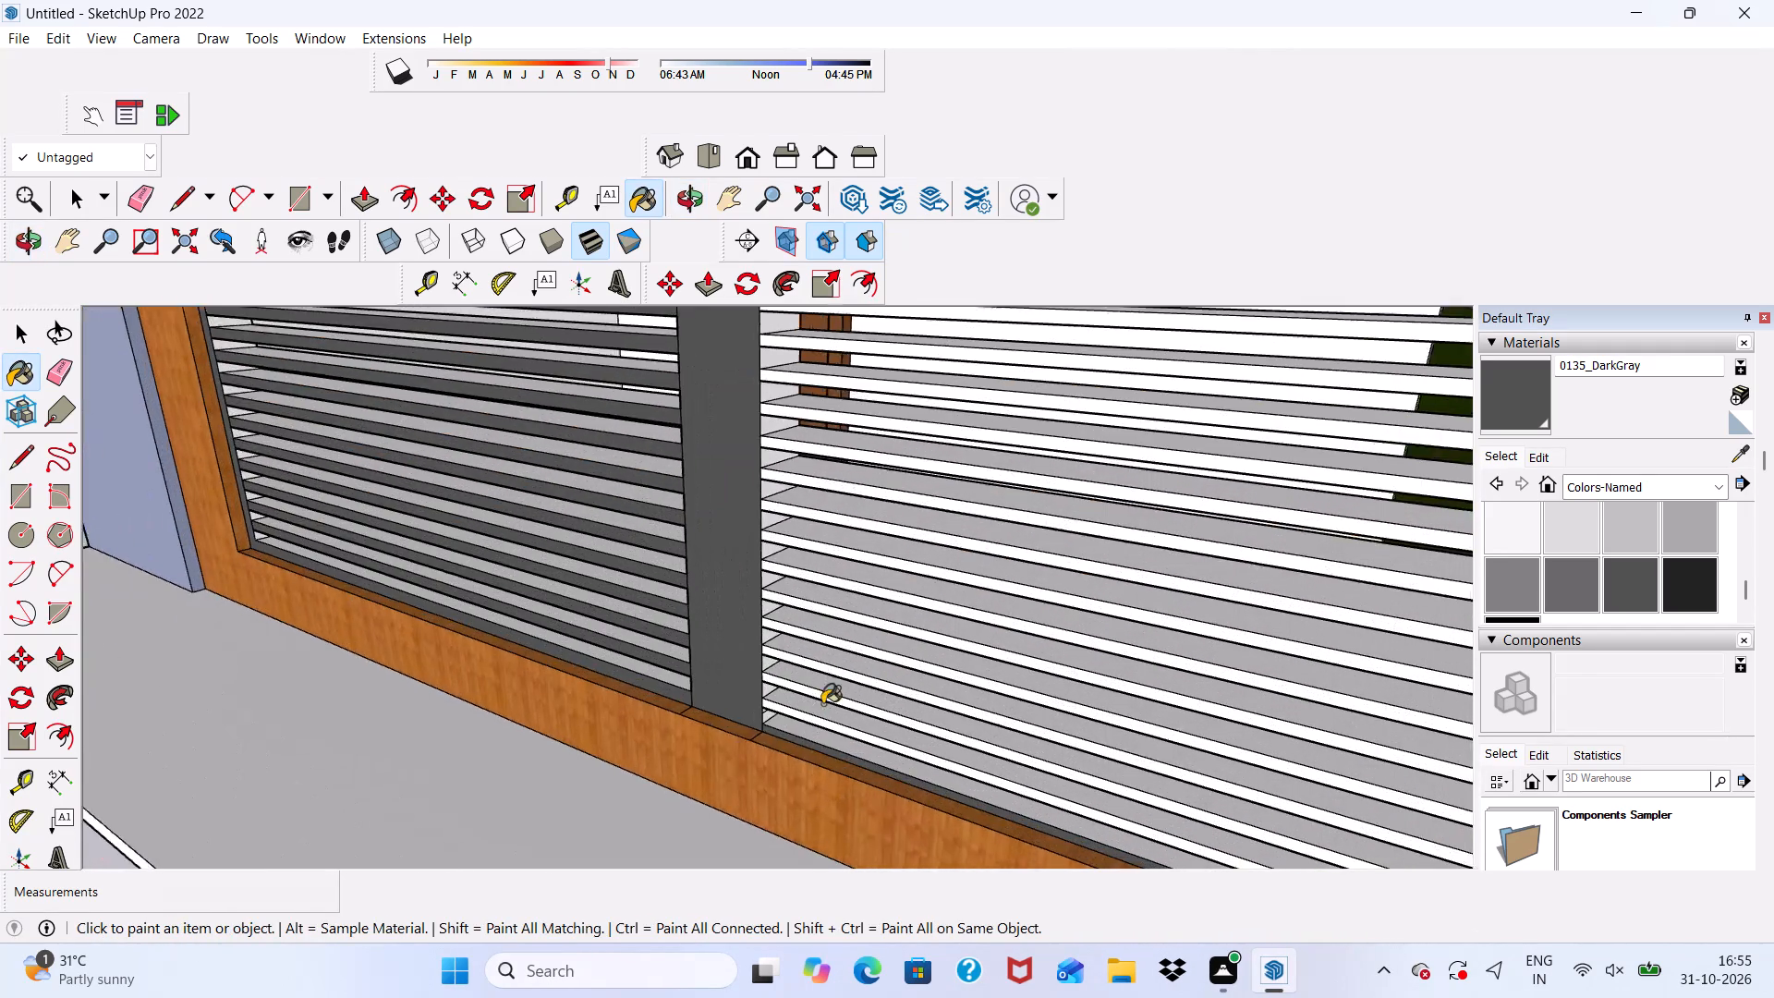
{"action": "scroll", "coordinate": [822, 704], "scroll_direction": "up", "scroll_amount": 8}
{"action": "left_click", "coordinate": [813, 727]}
{"action": "left_click", "coordinate": [810, 659]}
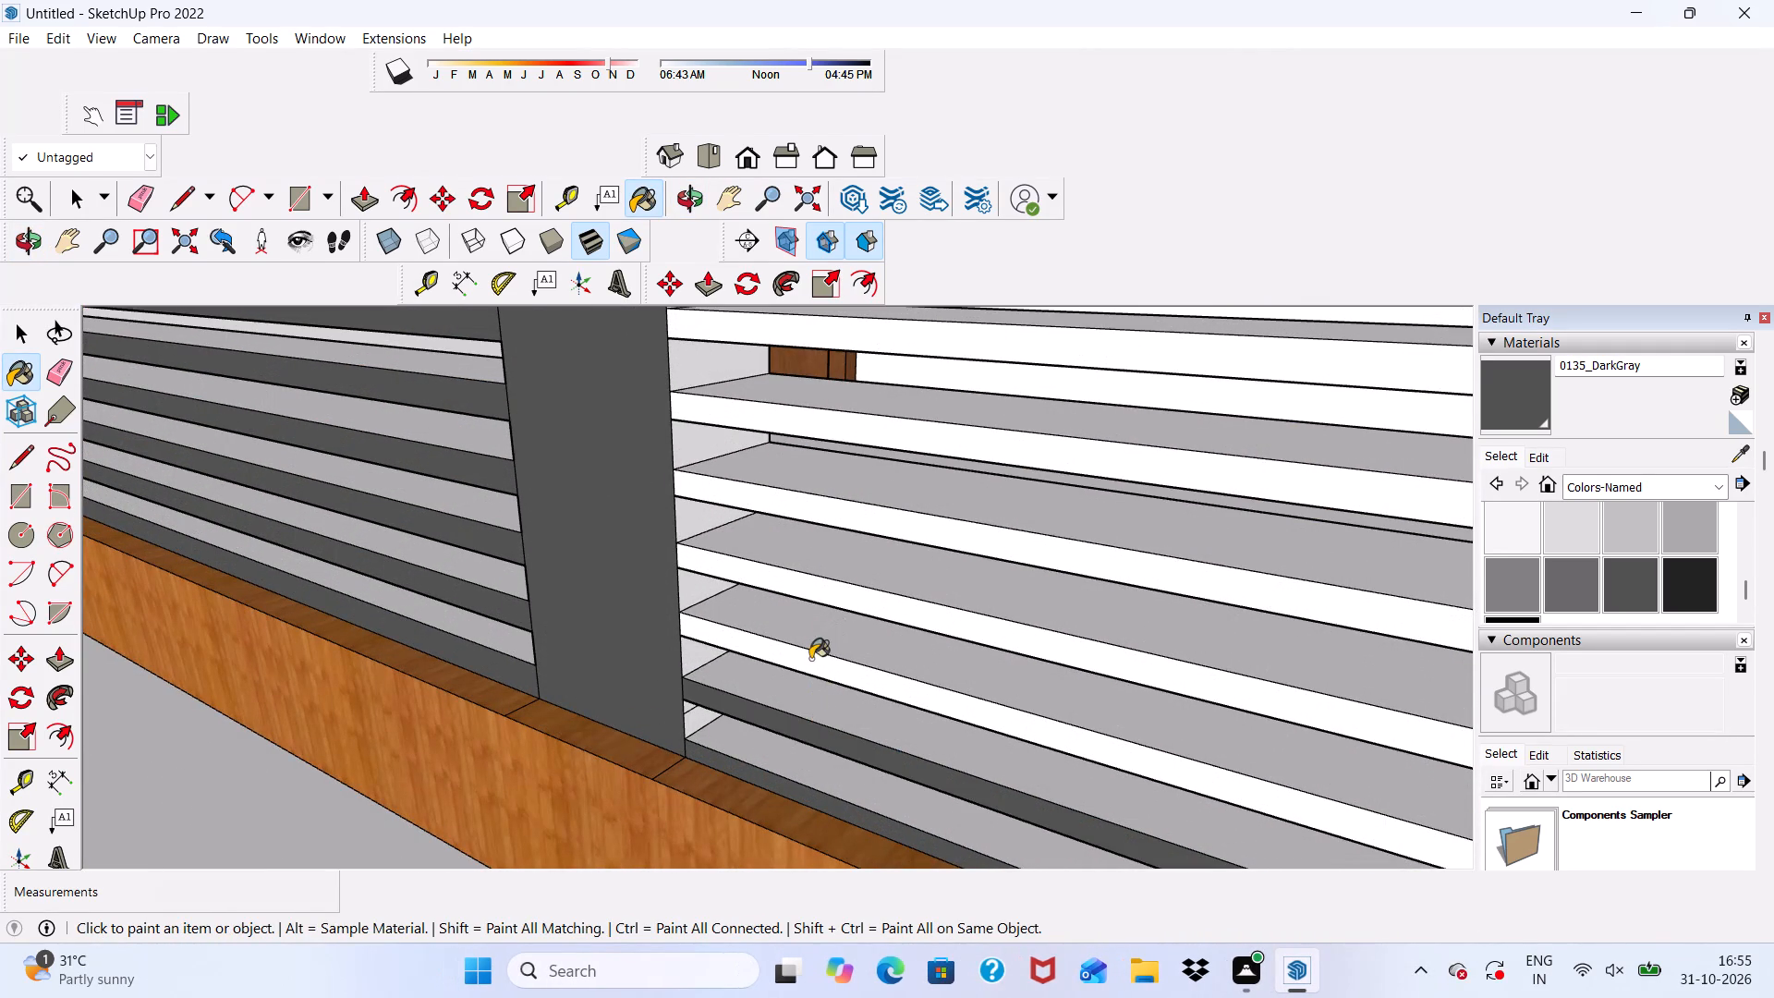
{"action": "left_click", "coordinate": [810, 592]}
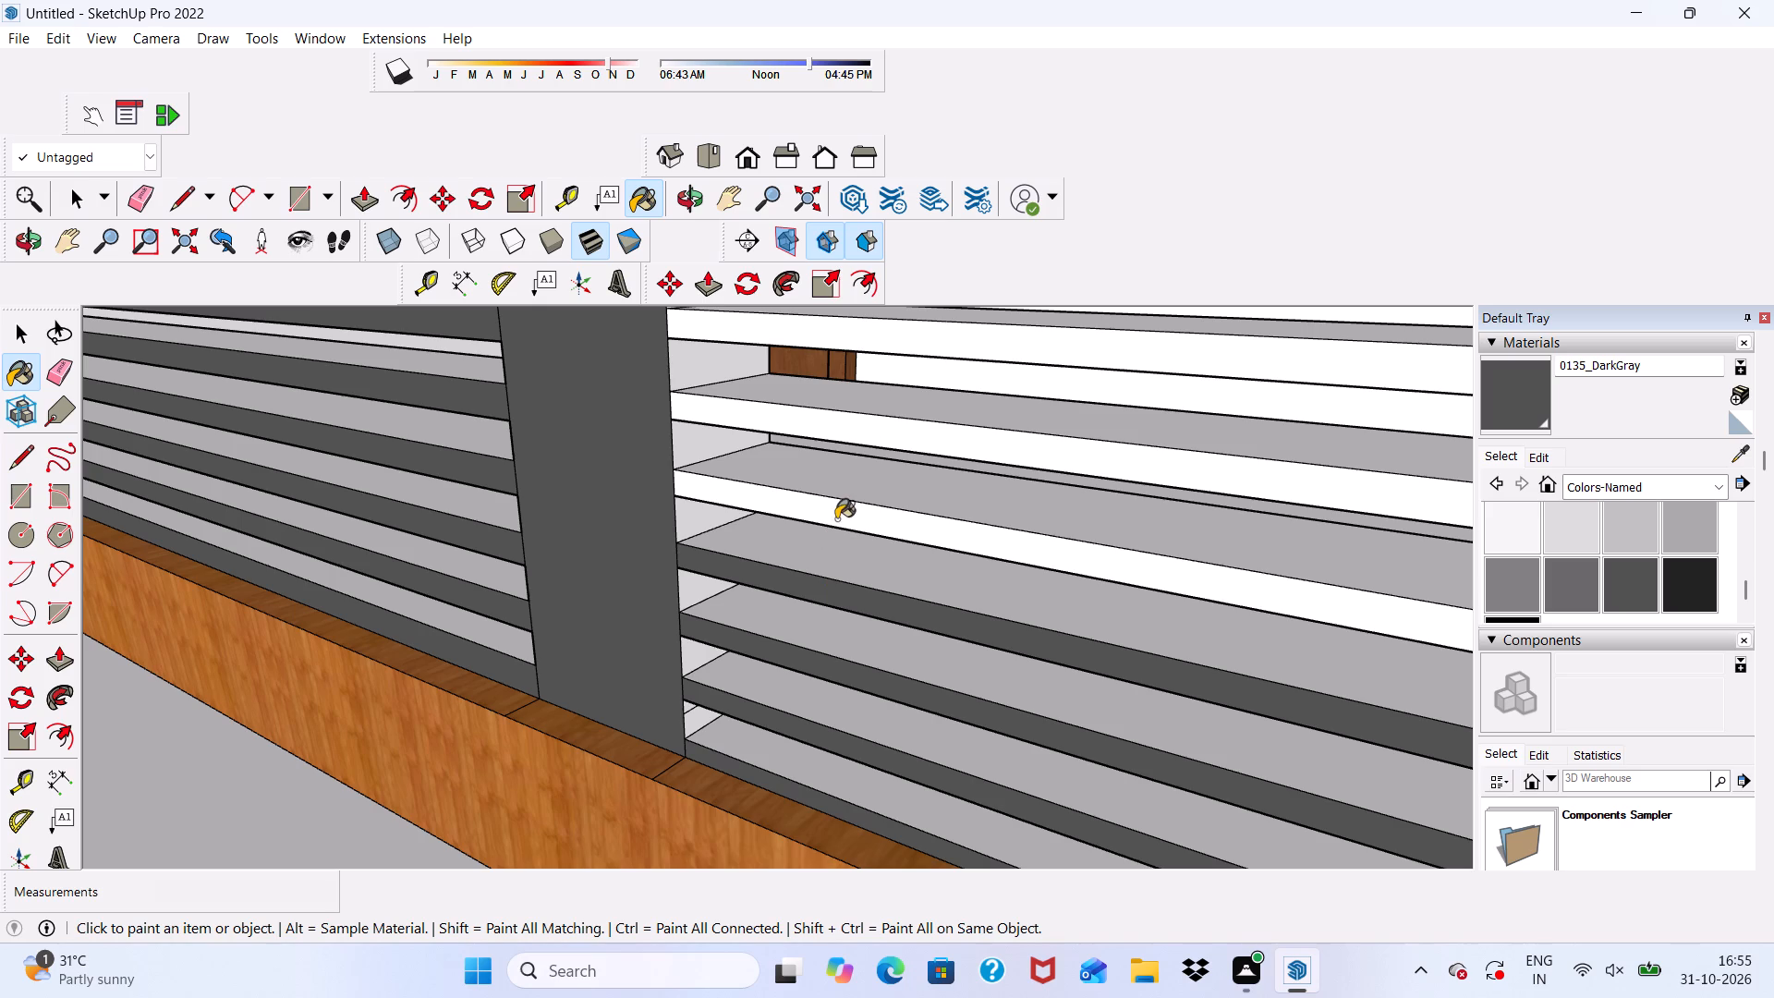
{"action": "left_click", "coordinate": [836, 519]}
Paint the front faces of the middle slats in the grille's right bay with 0135_DarkGray.
{"action": "scroll", "coordinate": [819, 523], "scroll_direction": "down", "scroll_amount": 12}
{"action": "scroll", "coordinate": [899, 464], "scroll_direction": "down", "scroll_amount": 5}
{"action": "scroll", "coordinate": [855, 454], "scroll_direction": "up", "scroll_amount": 5}
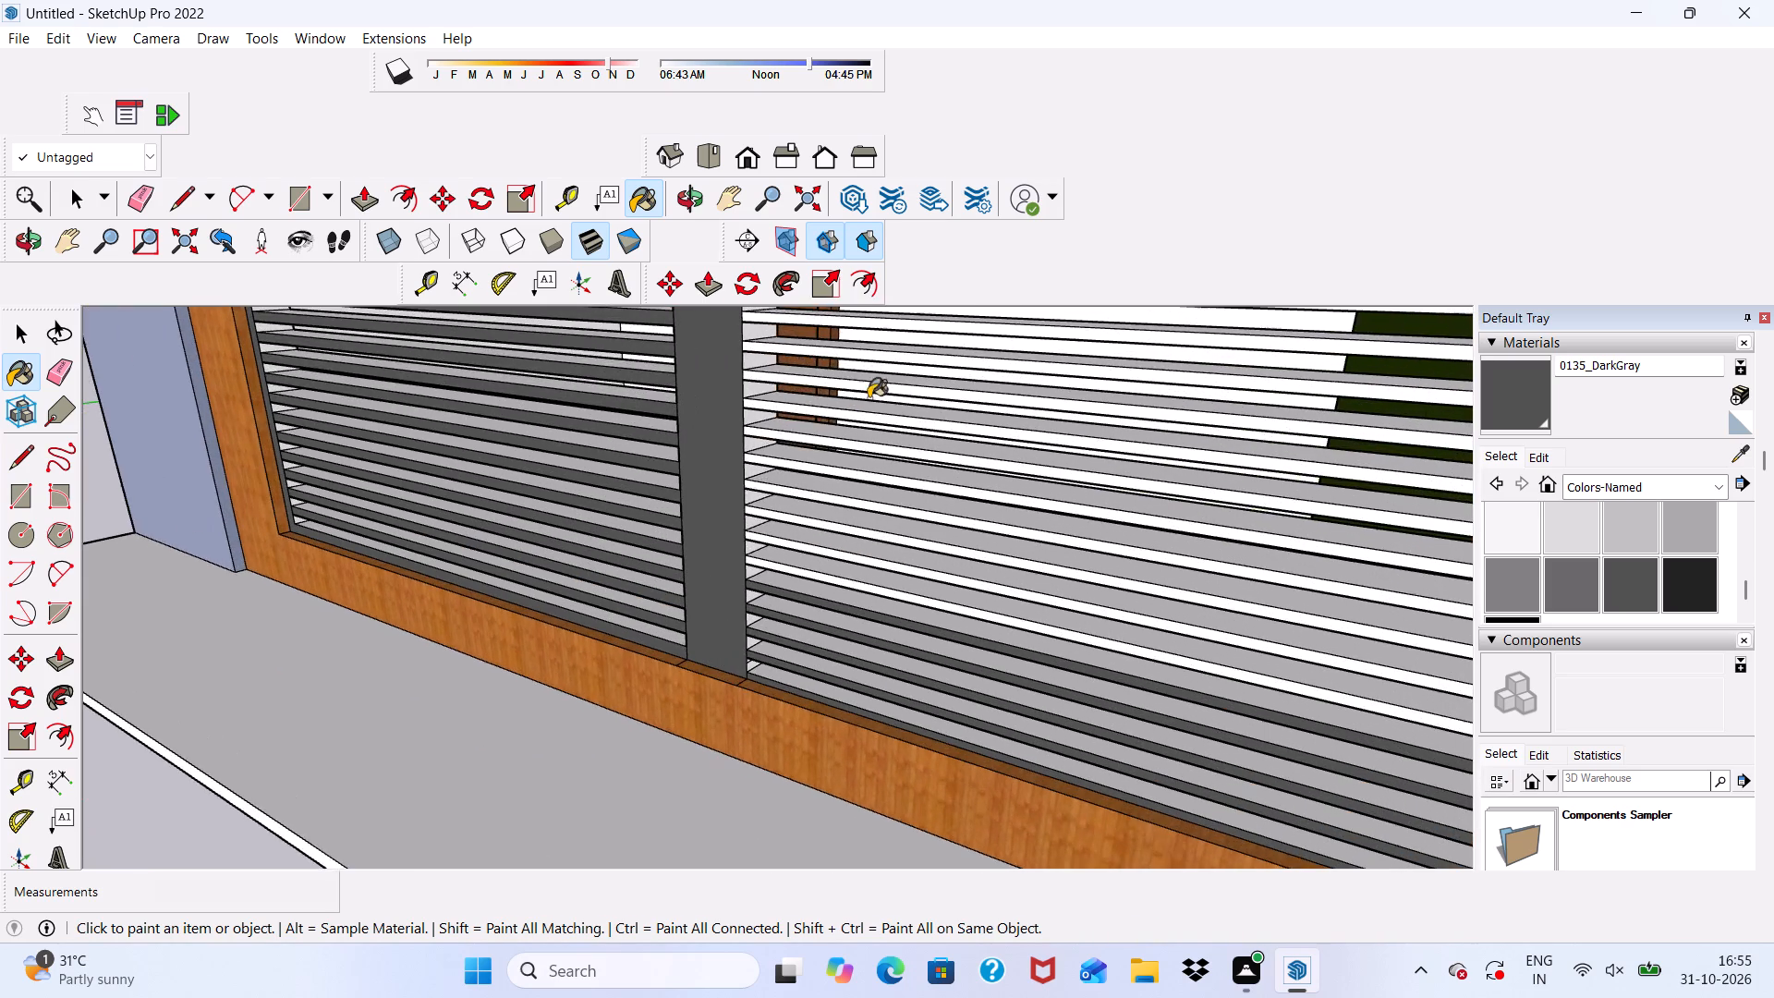
{"action": "scroll", "coordinate": [835, 646], "scroll_direction": "up", "scroll_amount": 4}
{"action": "scroll", "coordinate": [876, 522], "scroll_direction": "up", "scroll_amount": 7}
{"action": "left_click", "coordinate": [847, 572]}
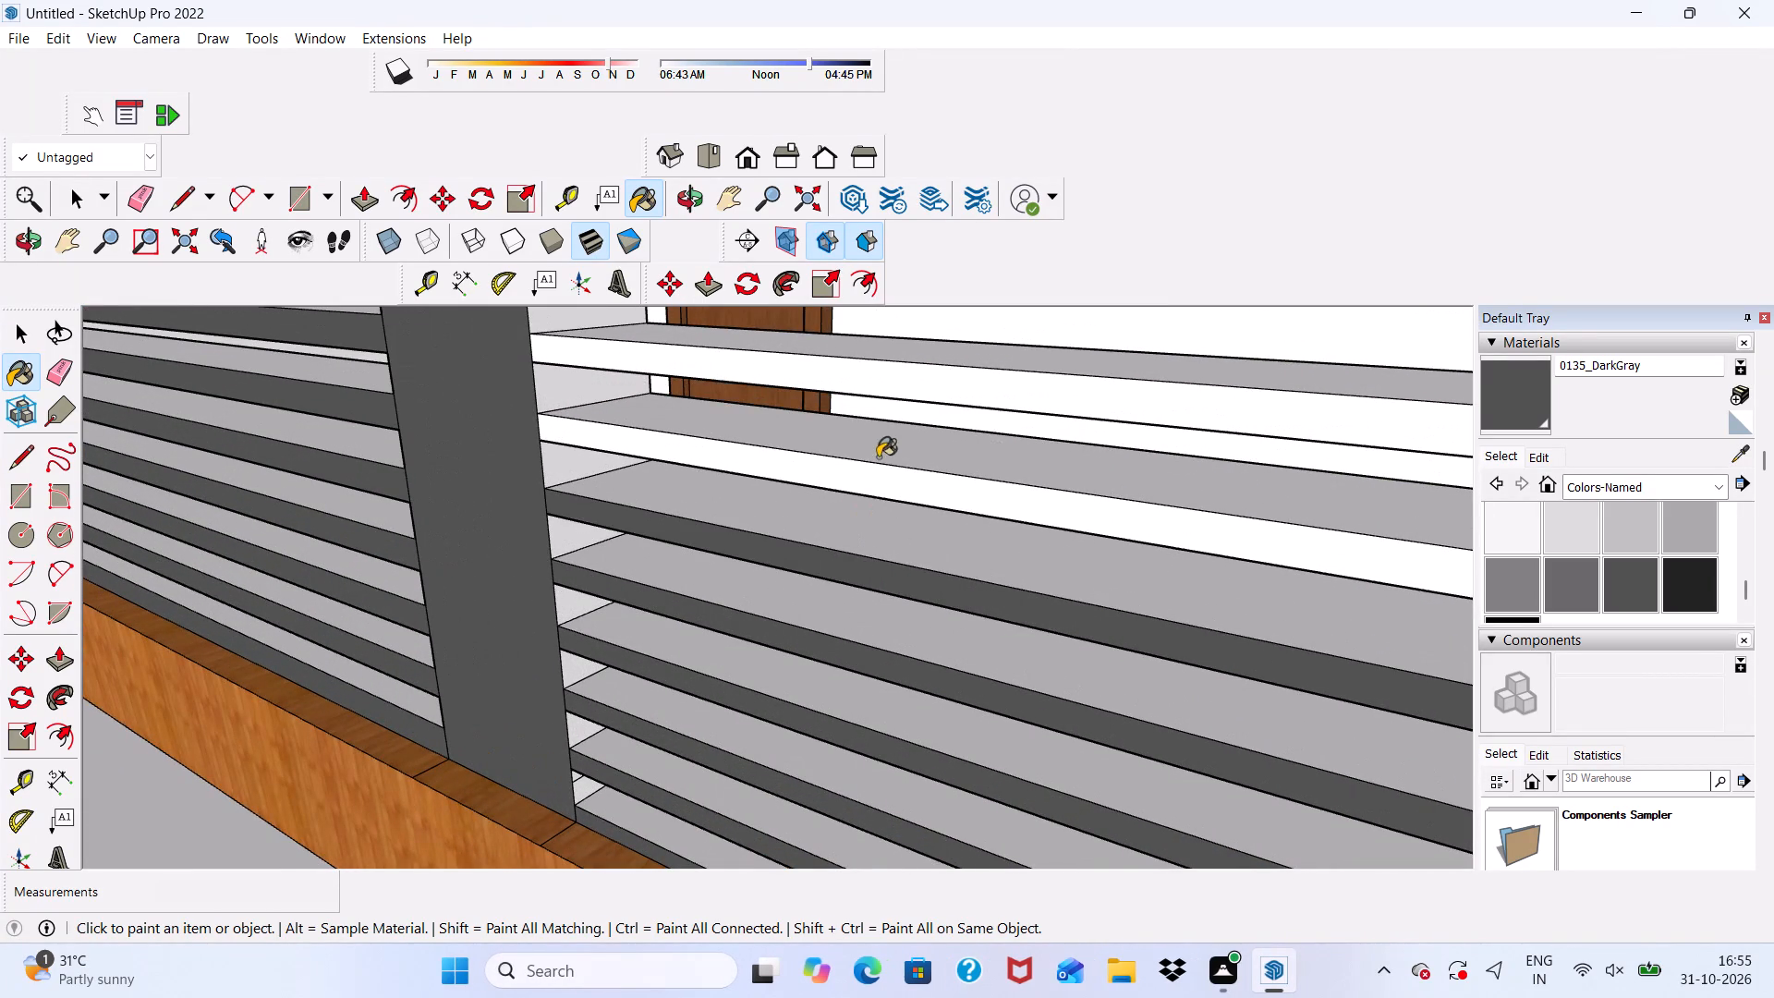
{"action": "left_click", "coordinate": [863, 475]}
{"action": "scroll", "coordinate": [852, 608], "scroll_direction": "down", "scroll_amount": 12}
{"action": "scroll", "coordinate": [825, 591], "scroll_direction": "up", "scroll_amount": 9}
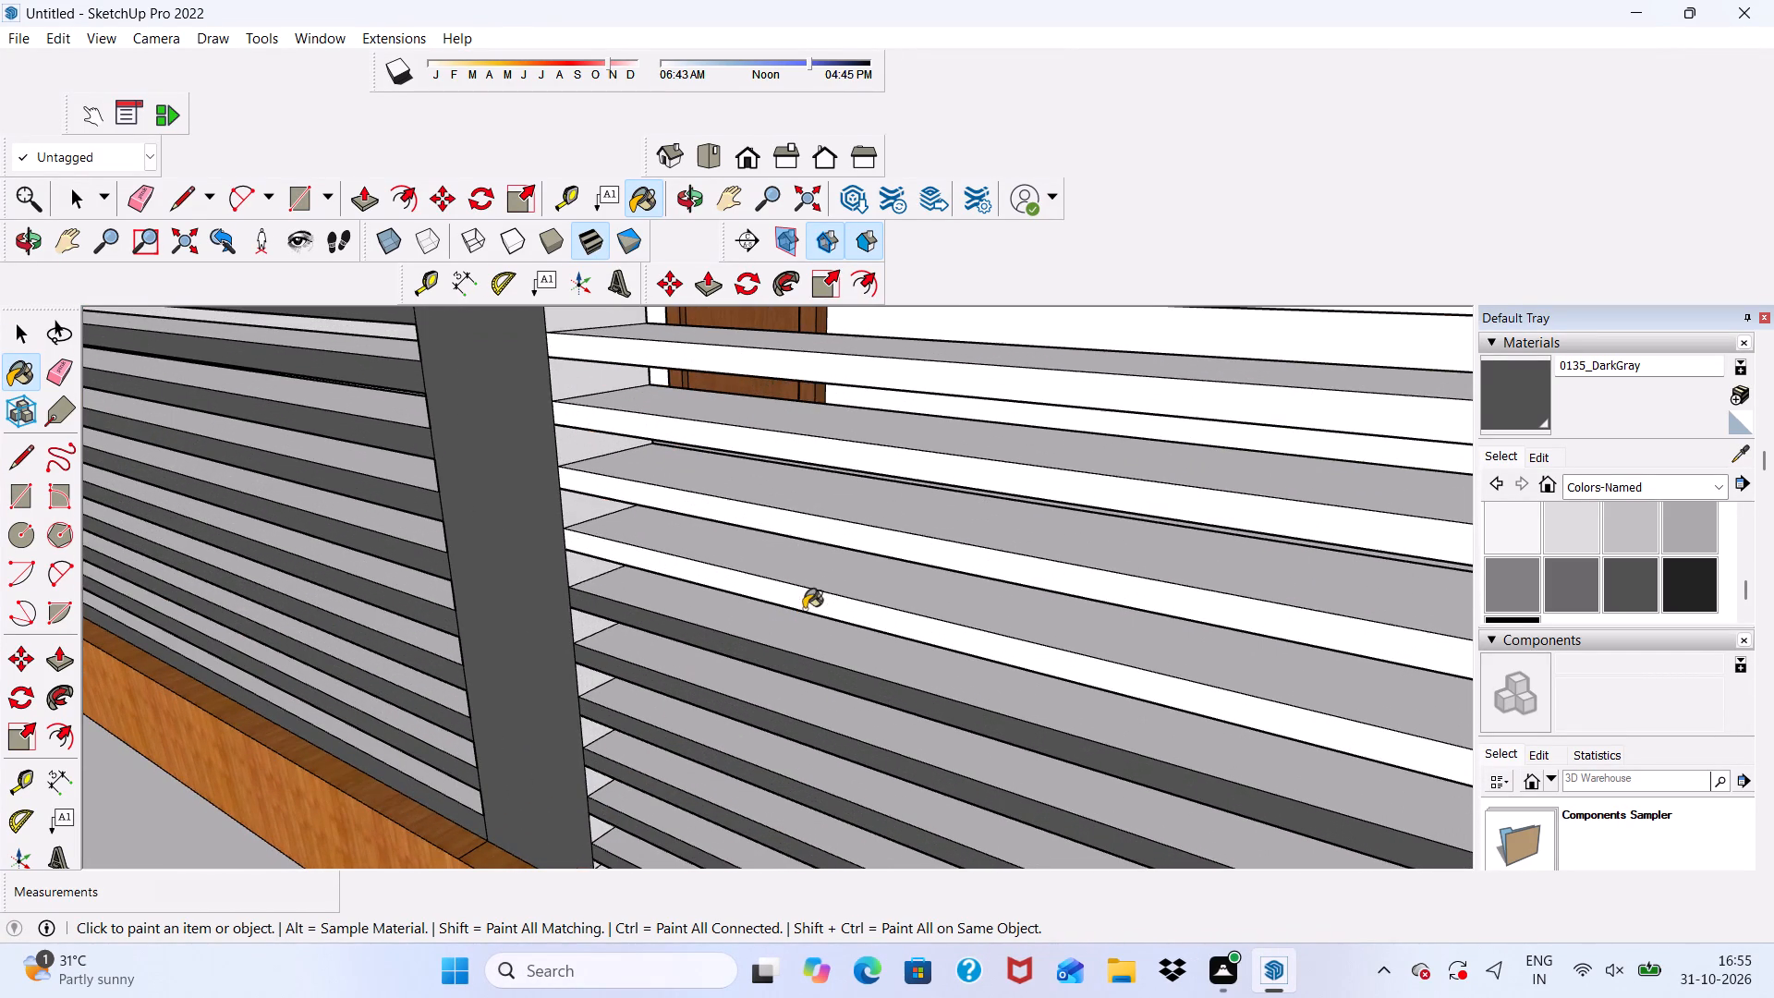
{"action": "left_click", "coordinate": [808, 601]}
{"action": "left_click", "coordinate": [841, 536]}
{"action": "scroll", "coordinate": [836, 603], "scroll_direction": "down", "scroll_amount": 5}
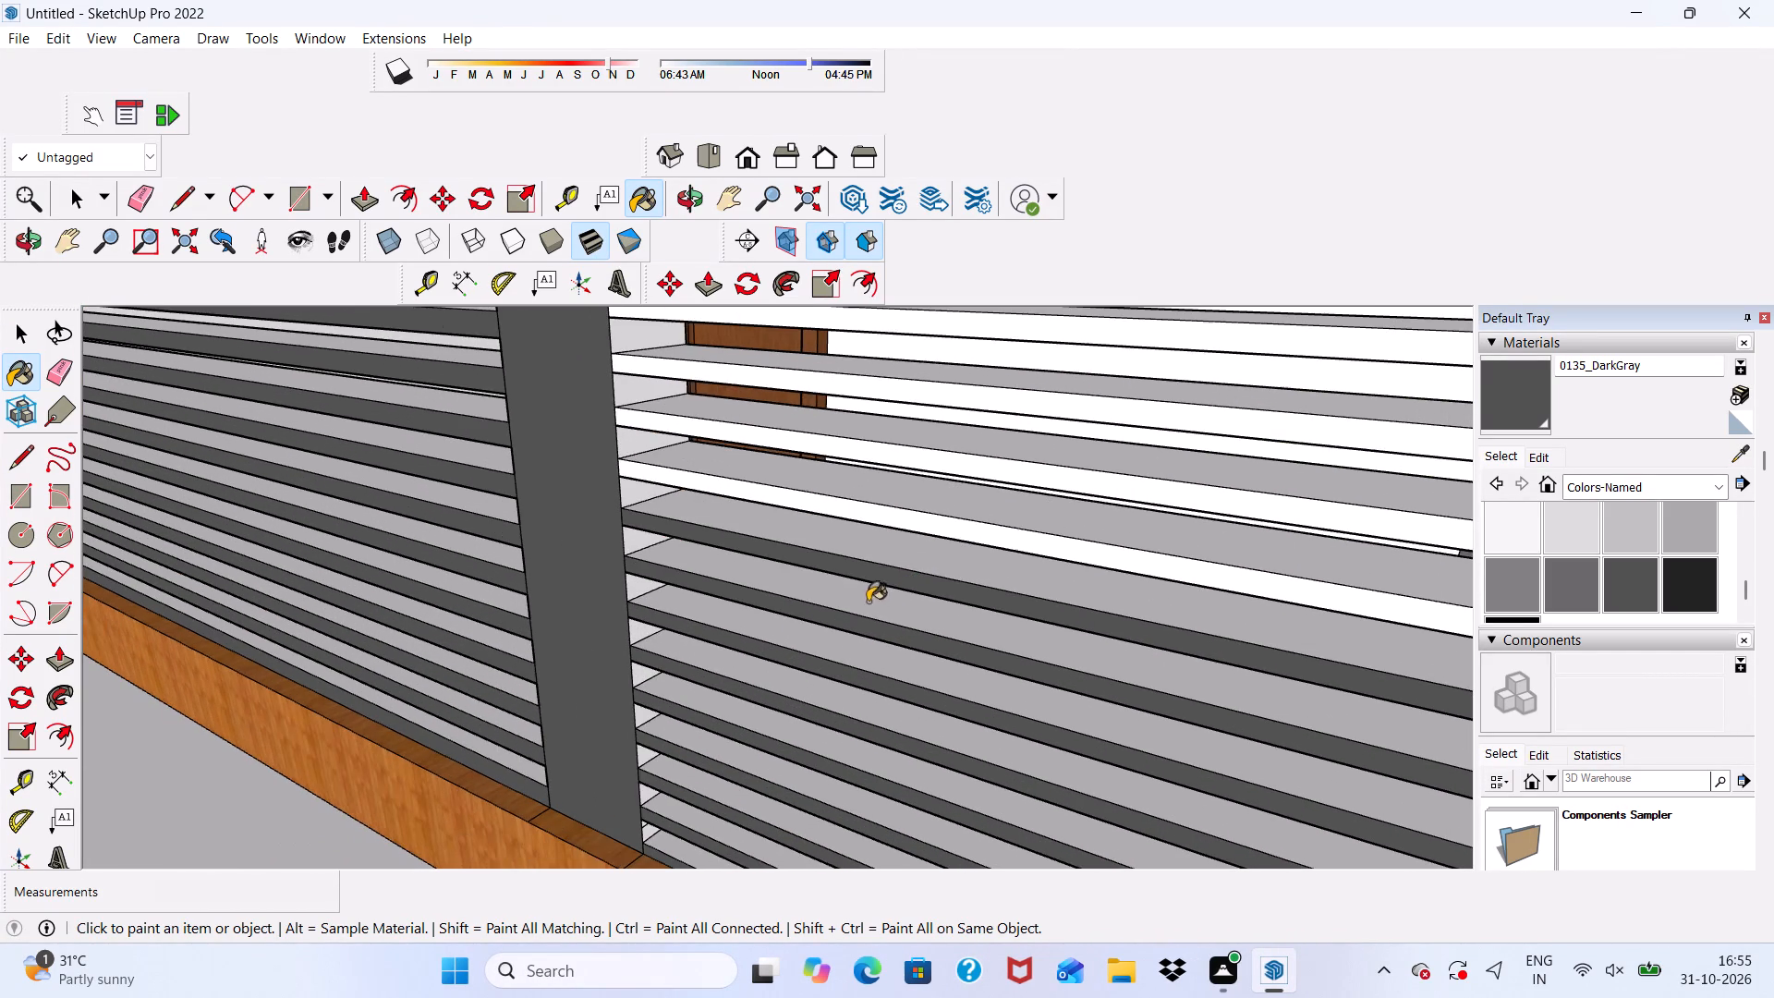
{"action": "scroll", "coordinate": [874, 561], "scroll_direction": "up", "scroll_amount": 3}
{"action": "left_click", "coordinate": [877, 556]}
{"action": "left_click", "coordinate": [929, 495]}
Paint the front faces of the remaining upper slats and the top slat's upper face in the right bay with 0135_DarkGray.
{"action": "scroll", "coordinate": [834, 582], "scroll_direction": "down", "scroll_amount": 11}
{"action": "scroll", "coordinate": [841, 565], "scroll_direction": "up", "scroll_amount": 7}
{"action": "scroll", "coordinate": [813, 445], "scroll_direction": "up", "scroll_amount": 3}
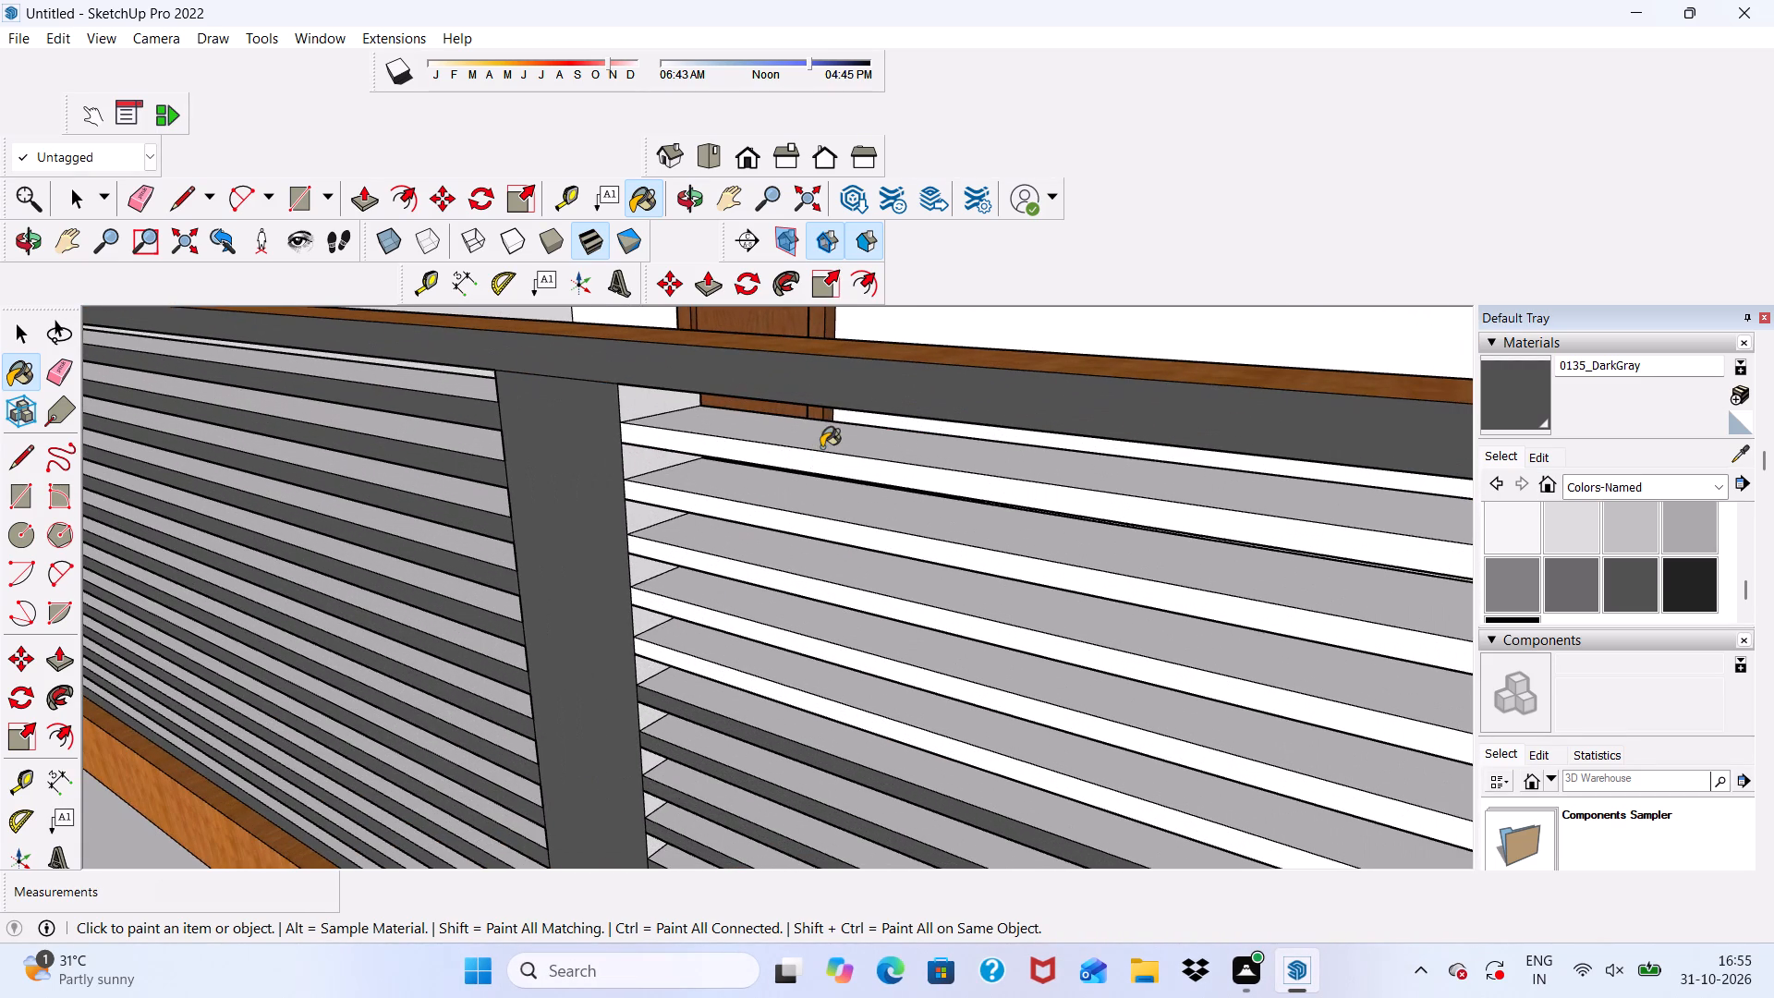
{"action": "left_click", "coordinate": [821, 447]}
{"action": "left_click", "coordinate": [818, 460]}
{"action": "left_click", "coordinate": [810, 523]}
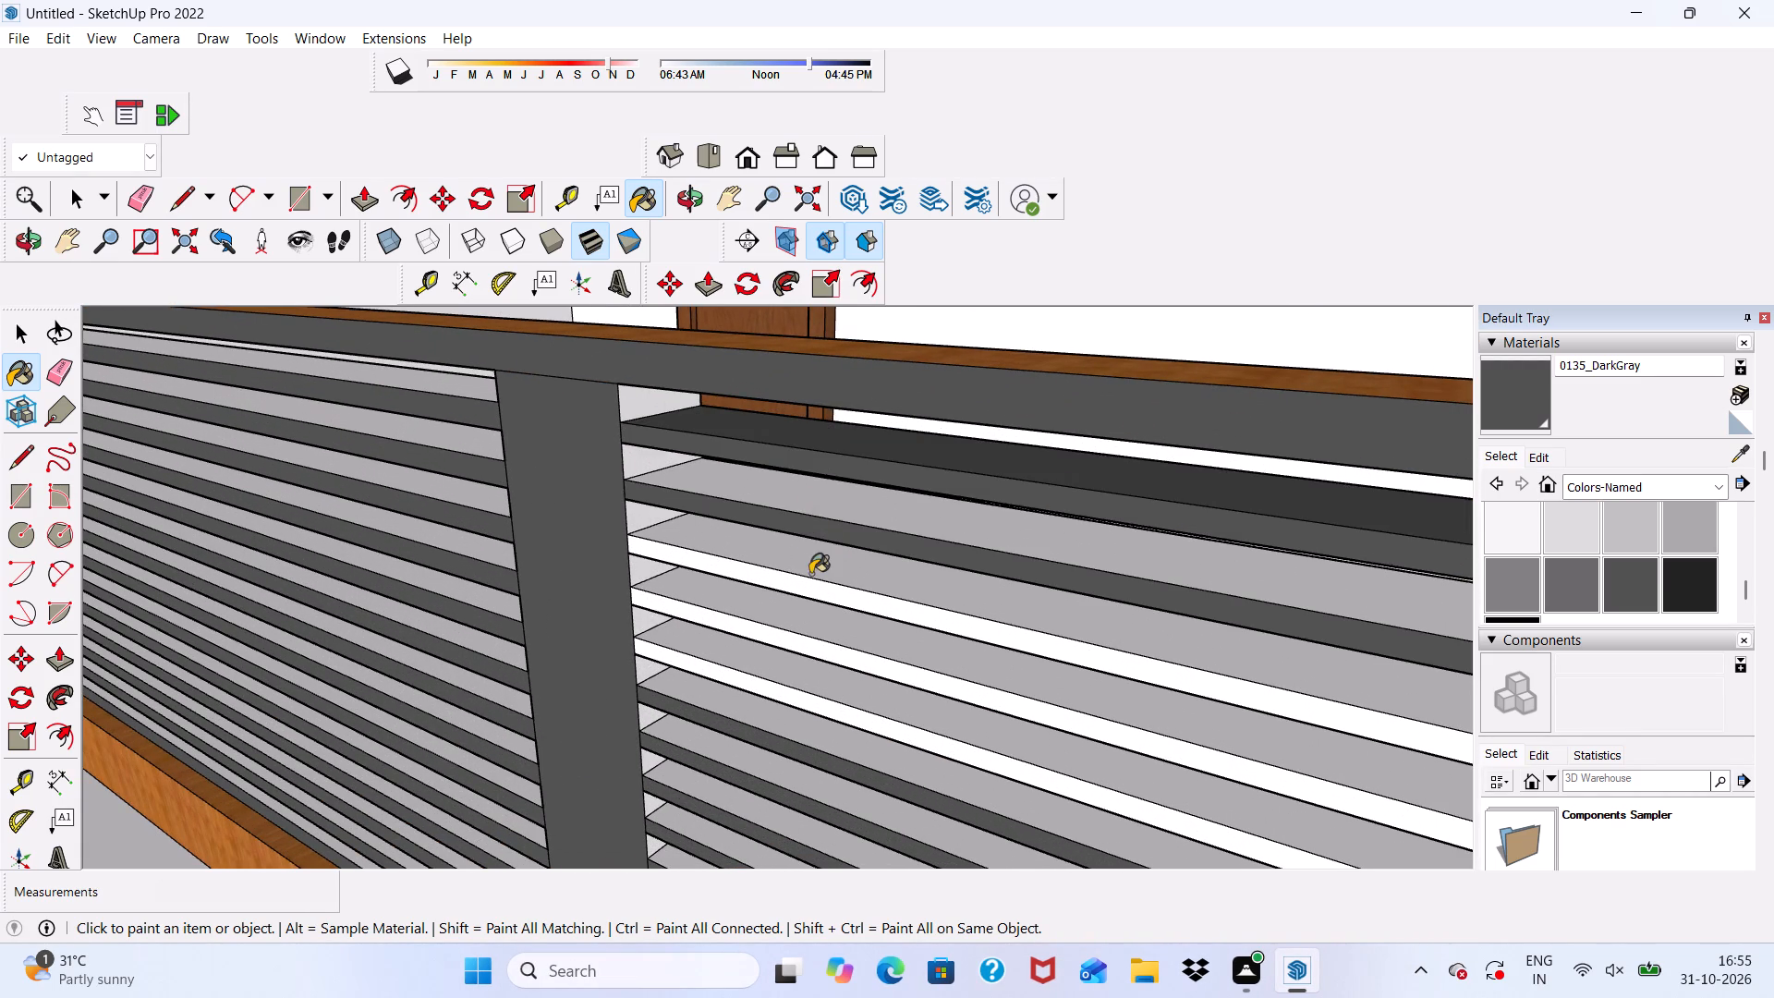
{"action": "left_click", "coordinate": [810, 595]}
{"action": "left_click", "coordinate": [810, 651]}
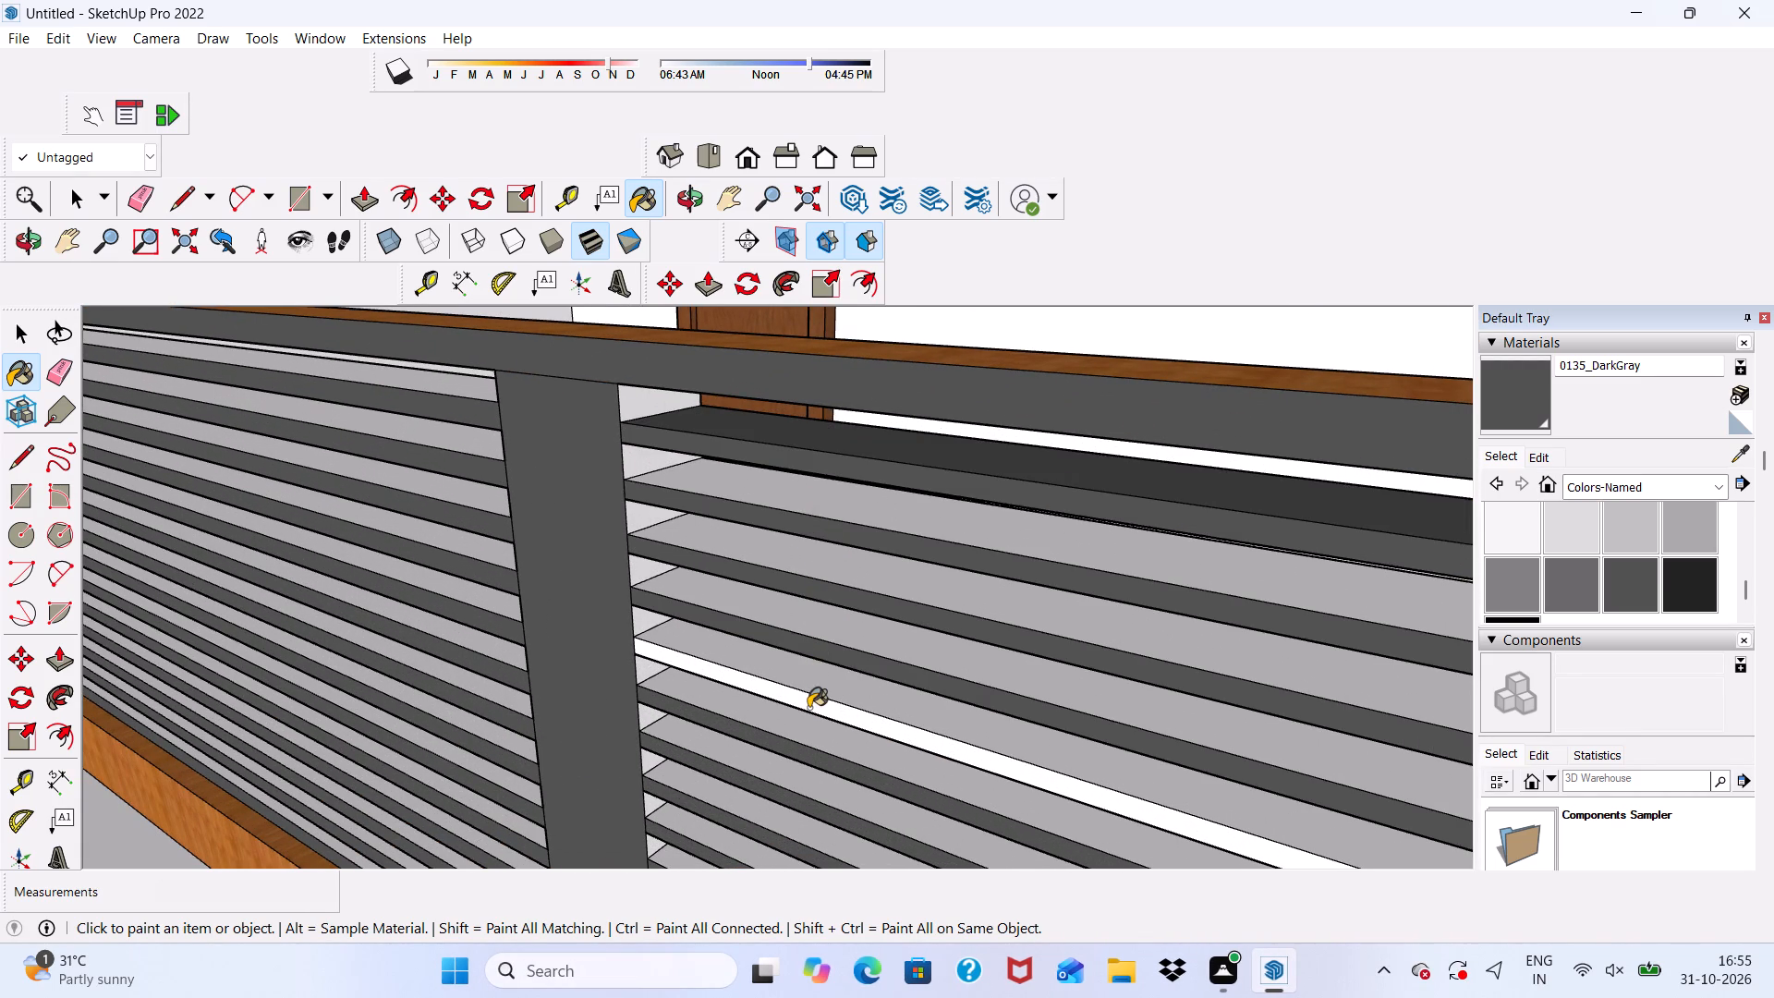
{"action": "left_click", "coordinate": [808, 708]}
Paint the central post's side face between the uppermost slats of the right bay with 0135_DarkGray.
{"action": "scroll", "coordinate": [642, 518], "scroll_direction": "down", "scroll_amount": 14}
{"action": "middle_click_drag", "start_coordinate": [828, 620], "coordinate": [853, 489]}
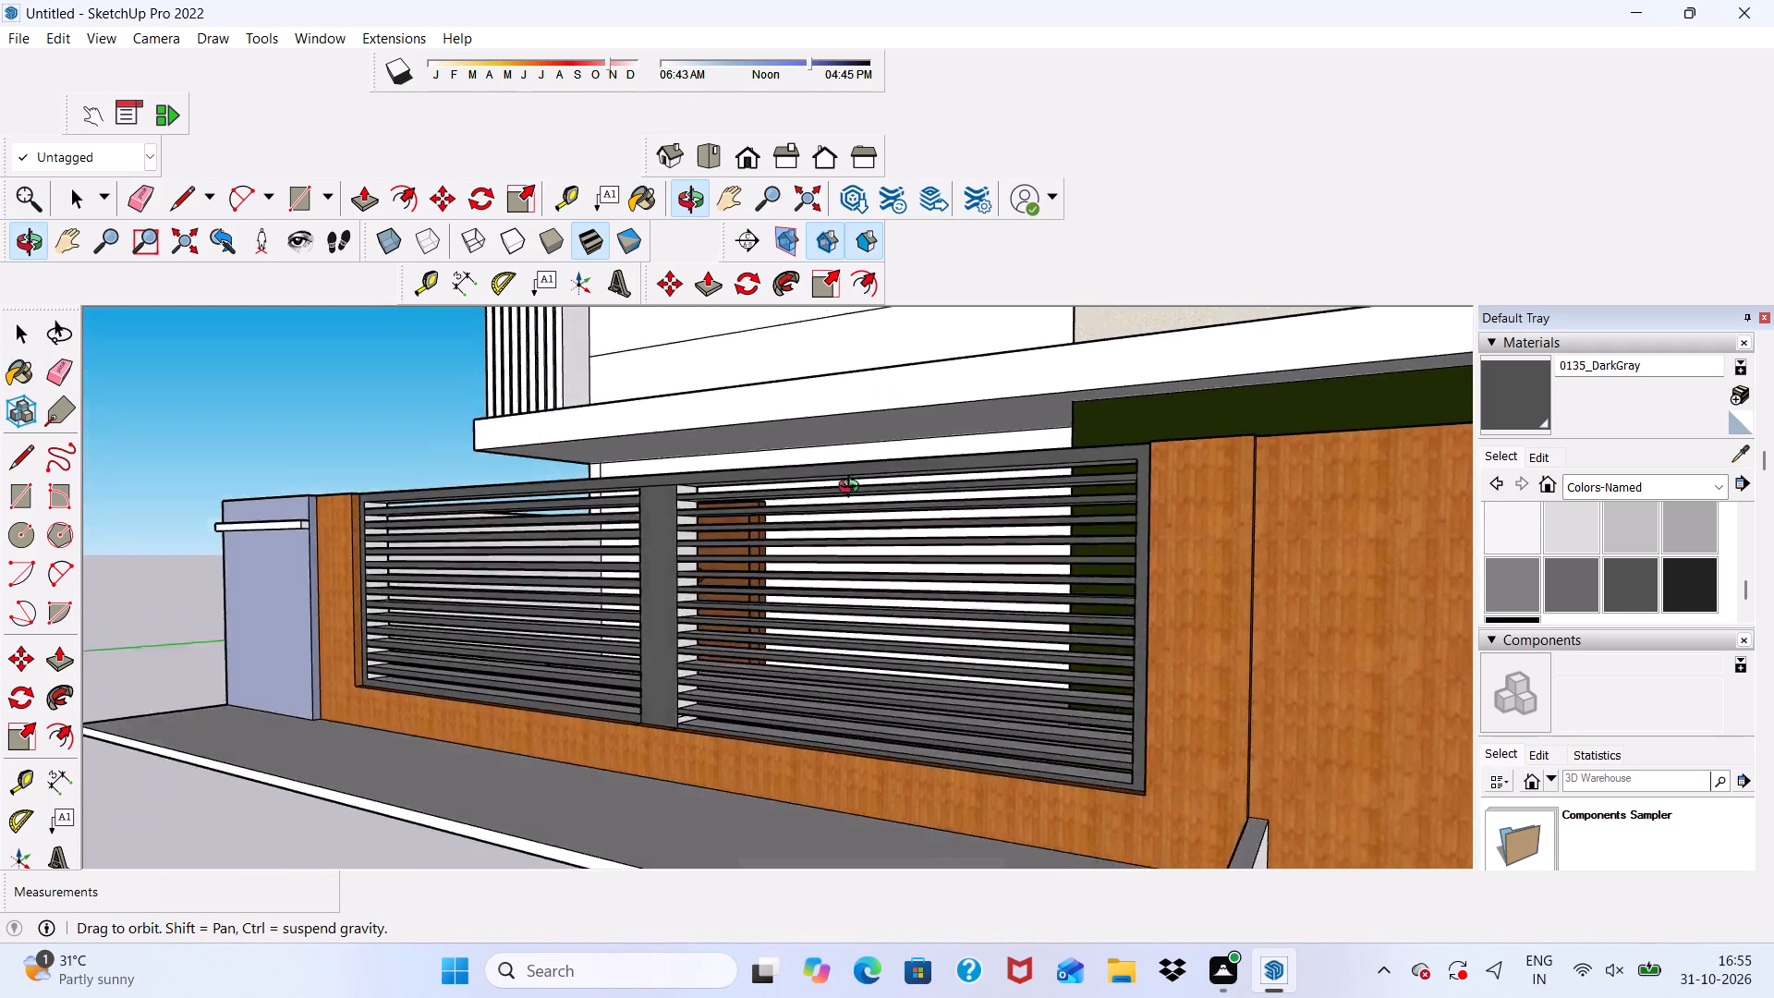
{"action": "middle_click_drag", "start_coordinate": [853, 489], "coordinate": [701, 628]}
{"action": "scroll", "coordinate": [688, 601], "scroll_direction": "up", "scroll_amount": 13}
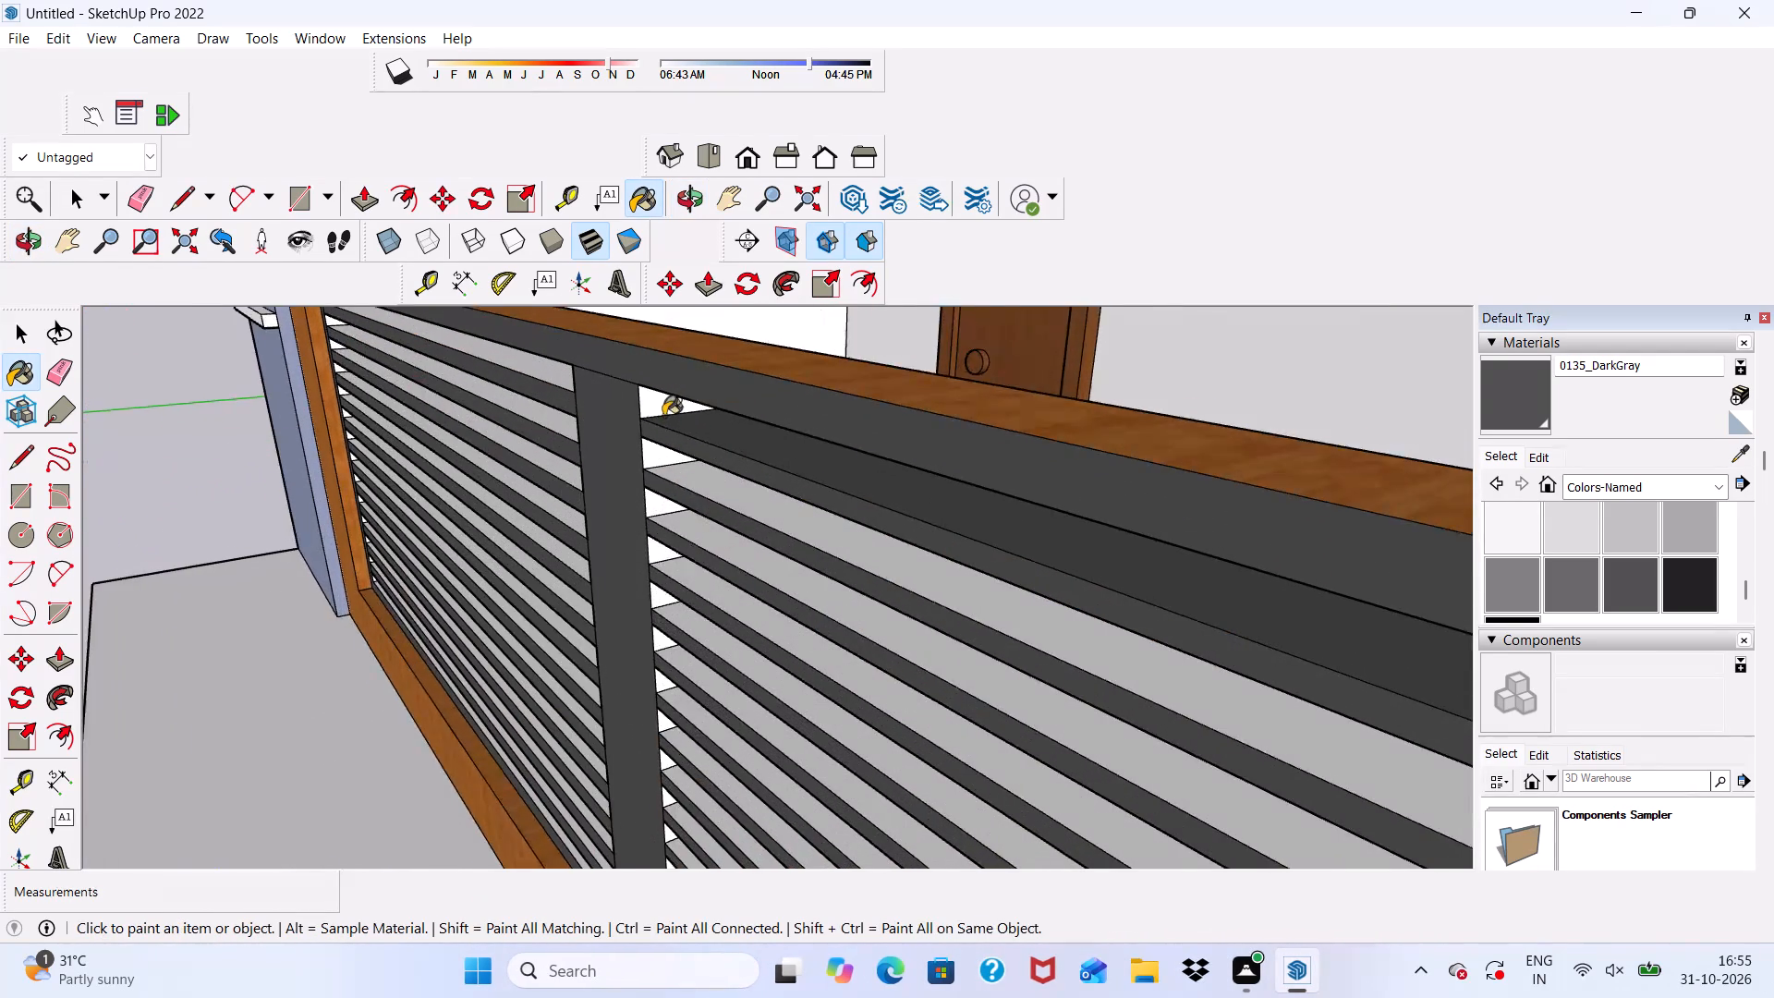
{"action": "scroll", "coordinate": [663, 416], "scroll_direction": "up", "scroll_amount": 4}
{"action": "left_click", "coordinate": [660, 407]}
{"action": "left_click", "coordinate": [652, 484]}
{"action": "left_click", "coordinate": [642, 565]}
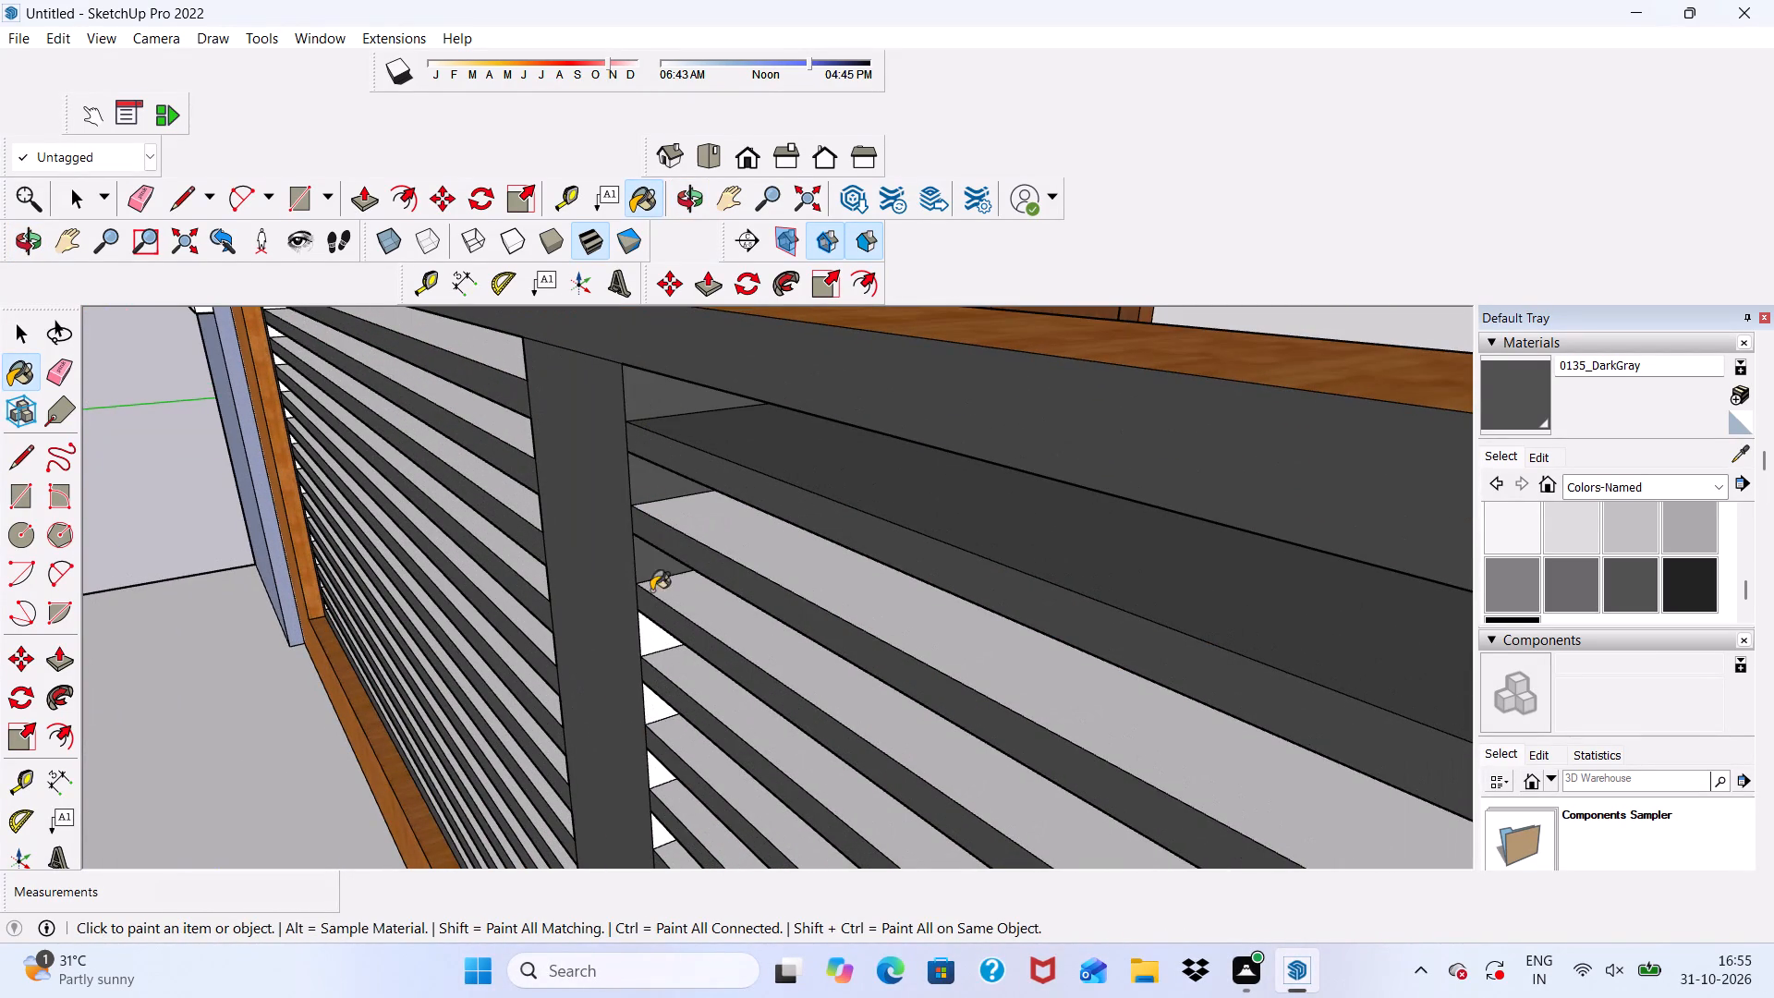
{"action": "left_click", "coordinate": [662, 647]}
Paint the top faces of the upper and middle slats in the grille's right bay with 0135_DarkGray.
{"action": "left_click", "coordinate": [714, 549]}
{"action": "left_click", "coordinate": [719, 609]}
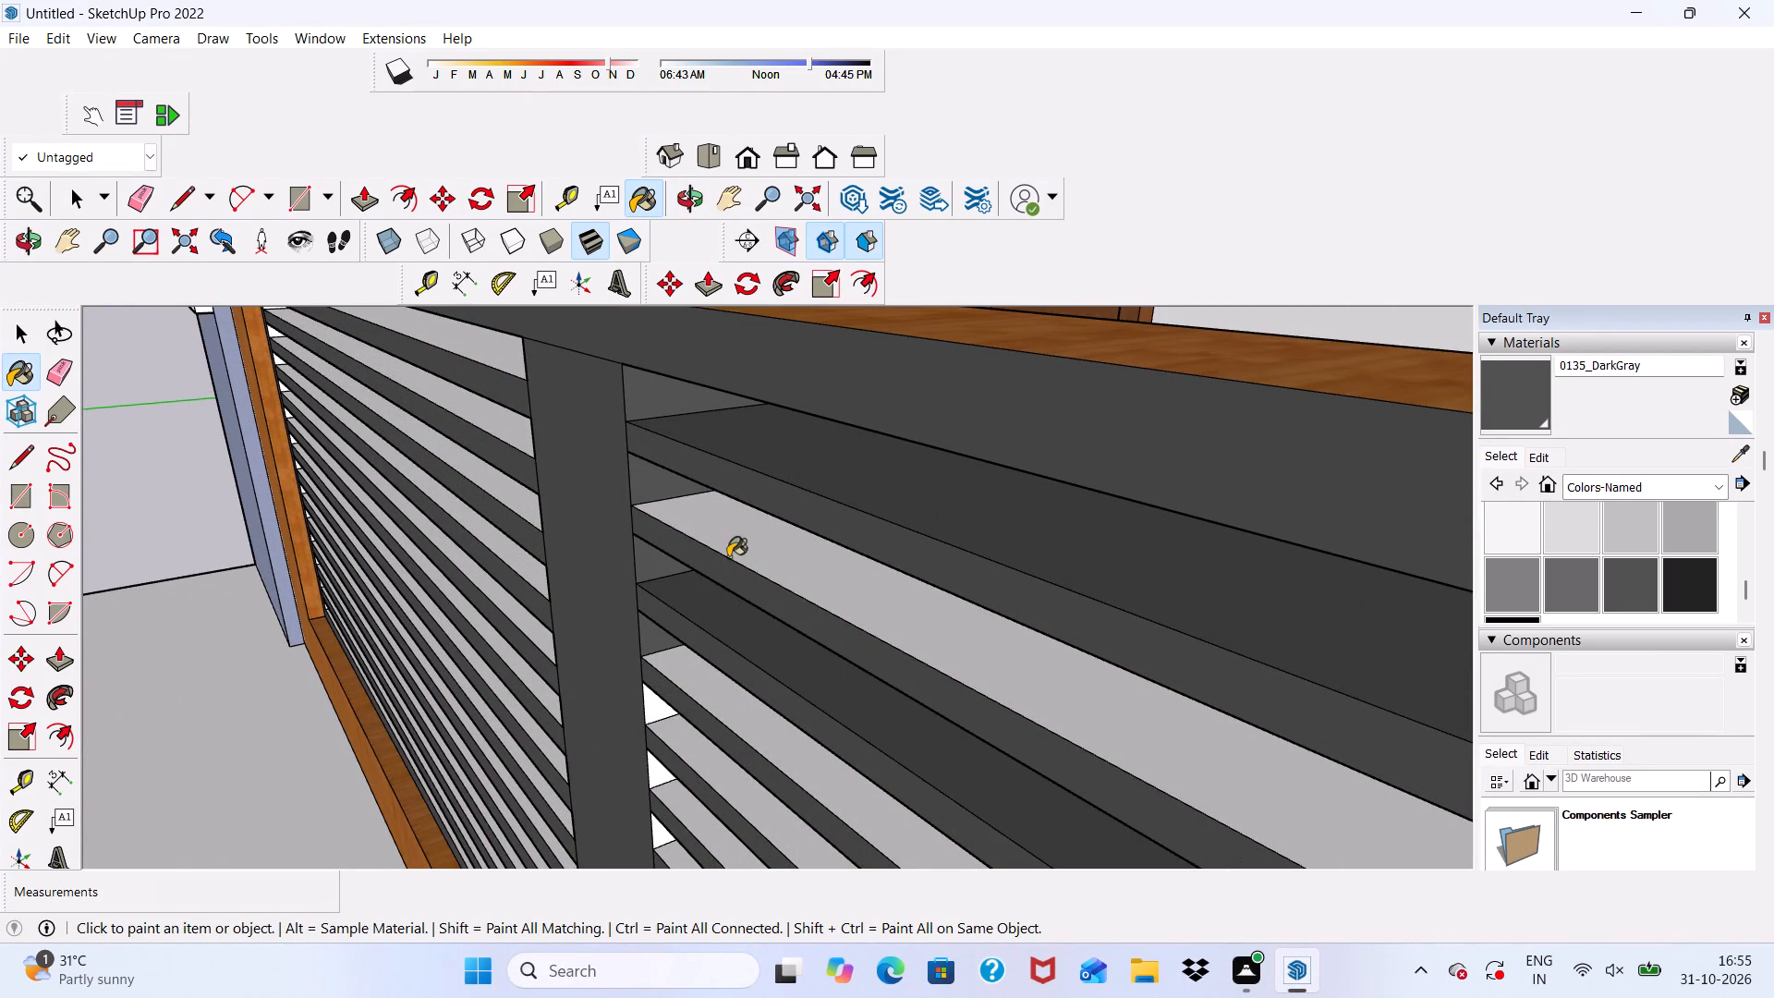
{"action": "left_click", "coordinate": [731, 552]}
{"action": "left_click", "coordinate": [716, 685]}
{"action": "left_click", "coordinate": [696, 759]}
{"action": "scroll", "coordinate": [635, 476], "scroll_direction": "down", "scroll_amount": 6}
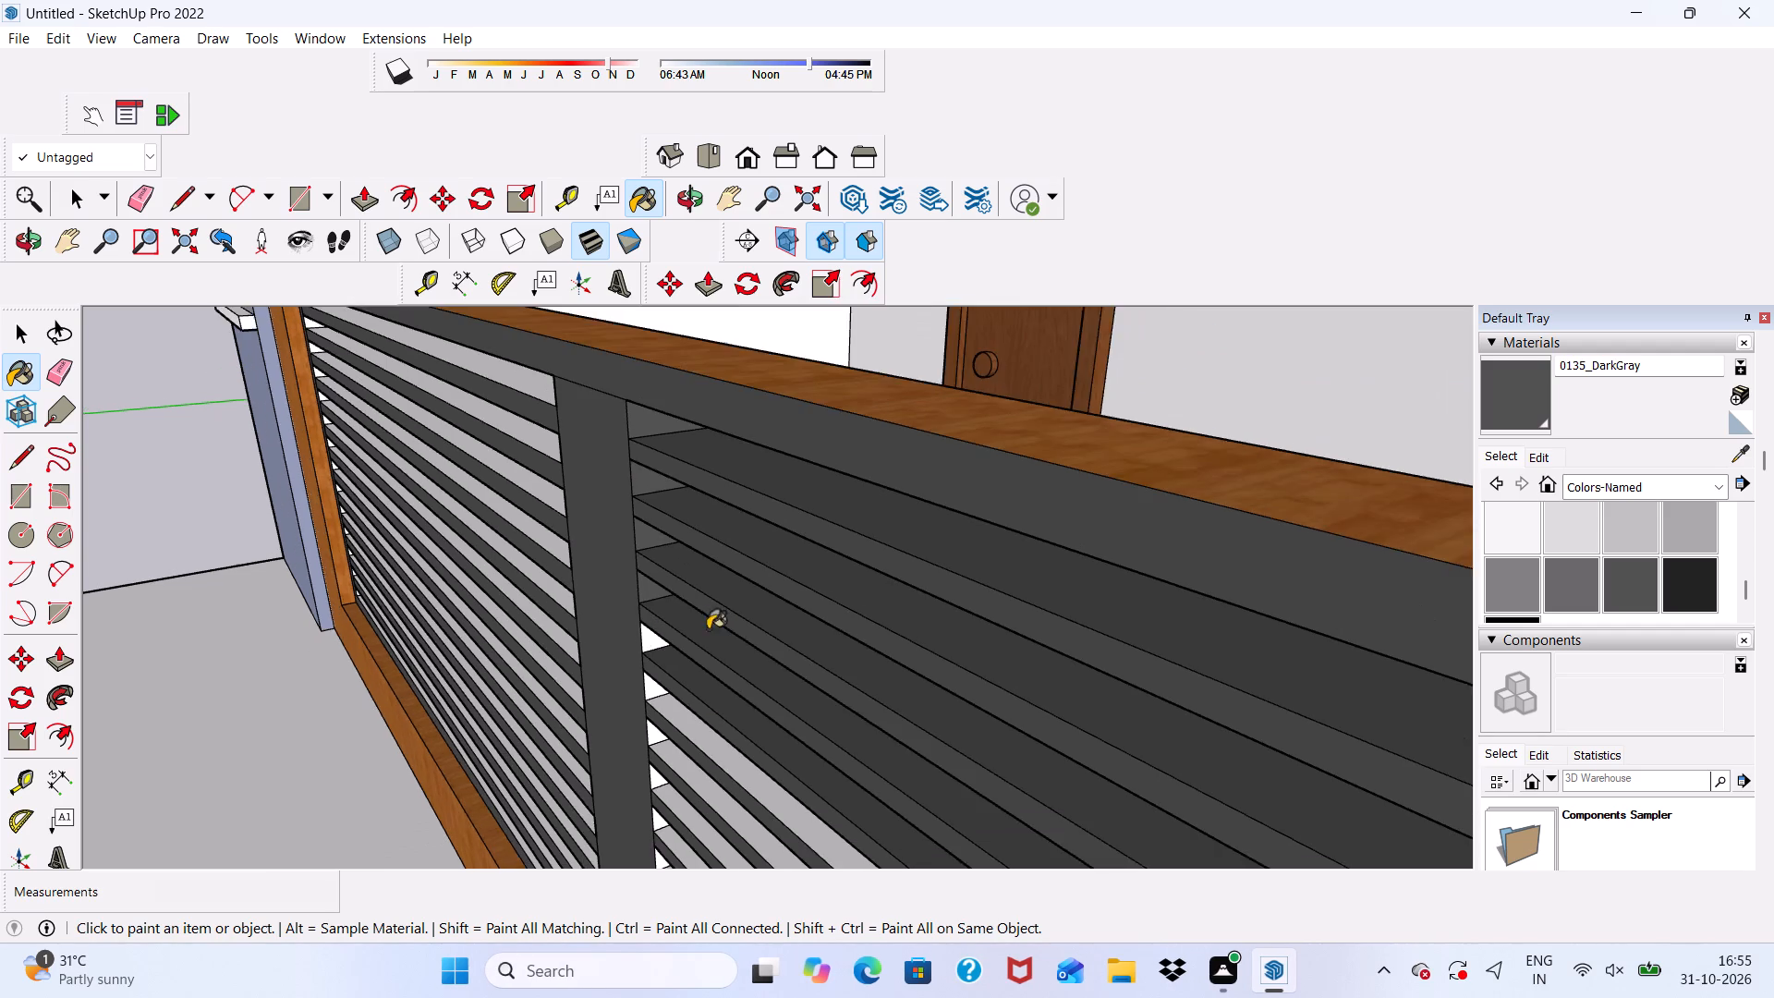
{"action": "scroll", "coordinate": [748, 736], "scroll_direction": "up", "scroll_amount": 8}
{"action": "left_click", "coordinate": [701, 711]}
{"action": "left_click", "coordinate": [671, 770]}
{"action": "scroll", "coordinate": [651, 428], "scroll_direction": "down", "scroll_amount": 6}
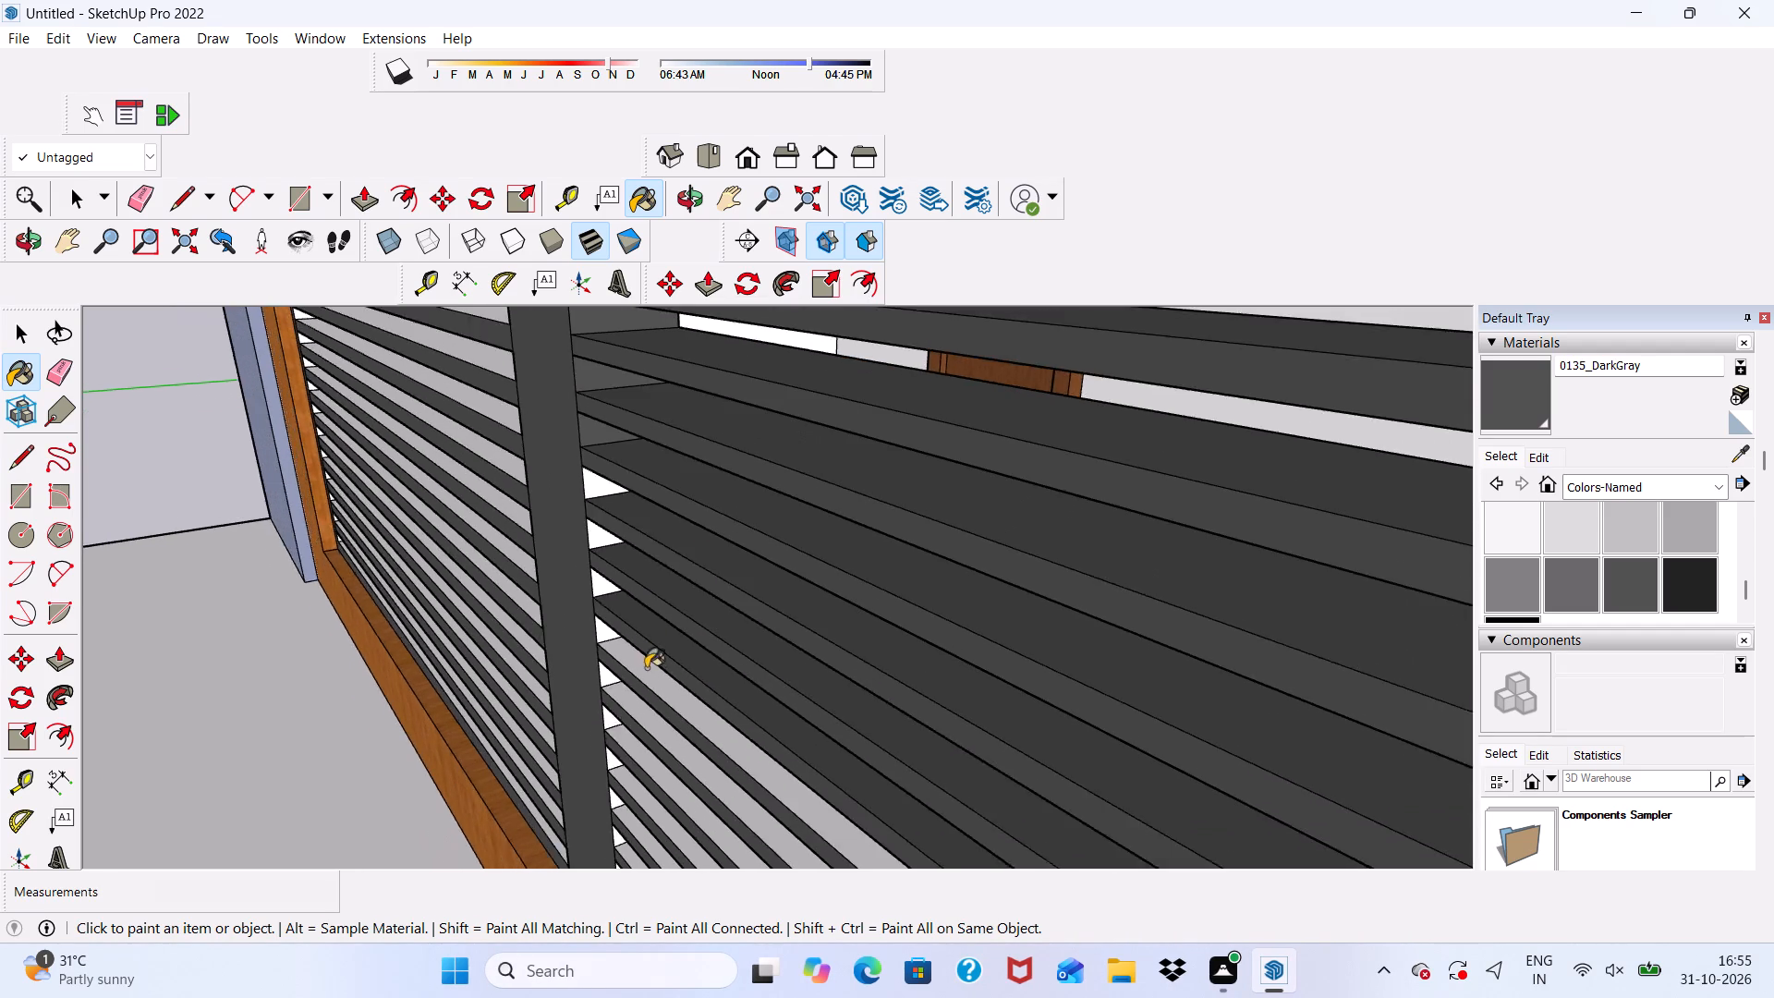
{"action": "scroll", "coordinate": [650, 673], "scroll_direction": "up", "scroll_amount": 7}
{"action": "left_click", "coordinate": [655, 678]}
{"action": "left_click", "coordinate": [628, 754]}
Paint the top faces of the remaining lower slats in the grille's right bay with 0135_DarkGray.
{"action": "scroll", "coordinate": [567, 503], "scroll_direction": "down", "scroll_amount": 12}
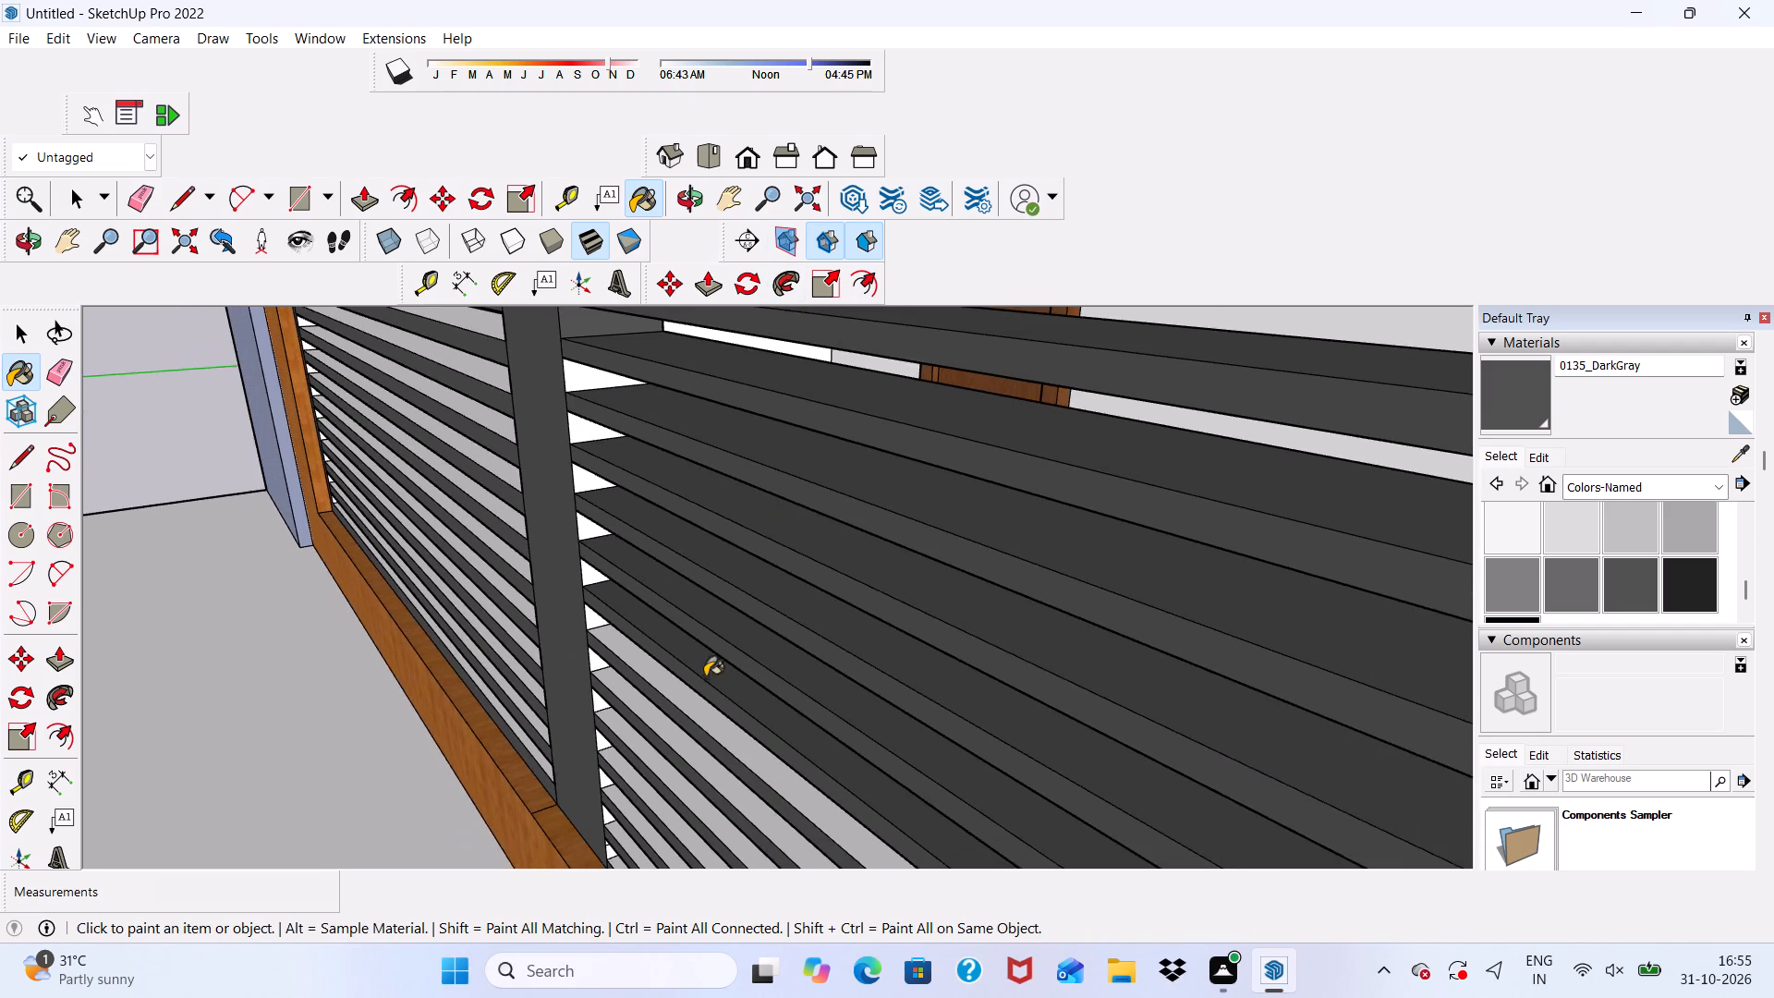
{"action": "scroll", "coordinate": [705, 679], "scroll_direction": "up", "scroll_amount": 7}
{"action": "left_click", "coordinate": [675, 693]}
{"action": "scroll", "coordinate": [578, 635], "scroll_direction": "up", "scroll_amount": 3}
{"action": "left_click", "coordinate": [578, 635]}
{"action": "left_click", "coordinate": [555, 713]}
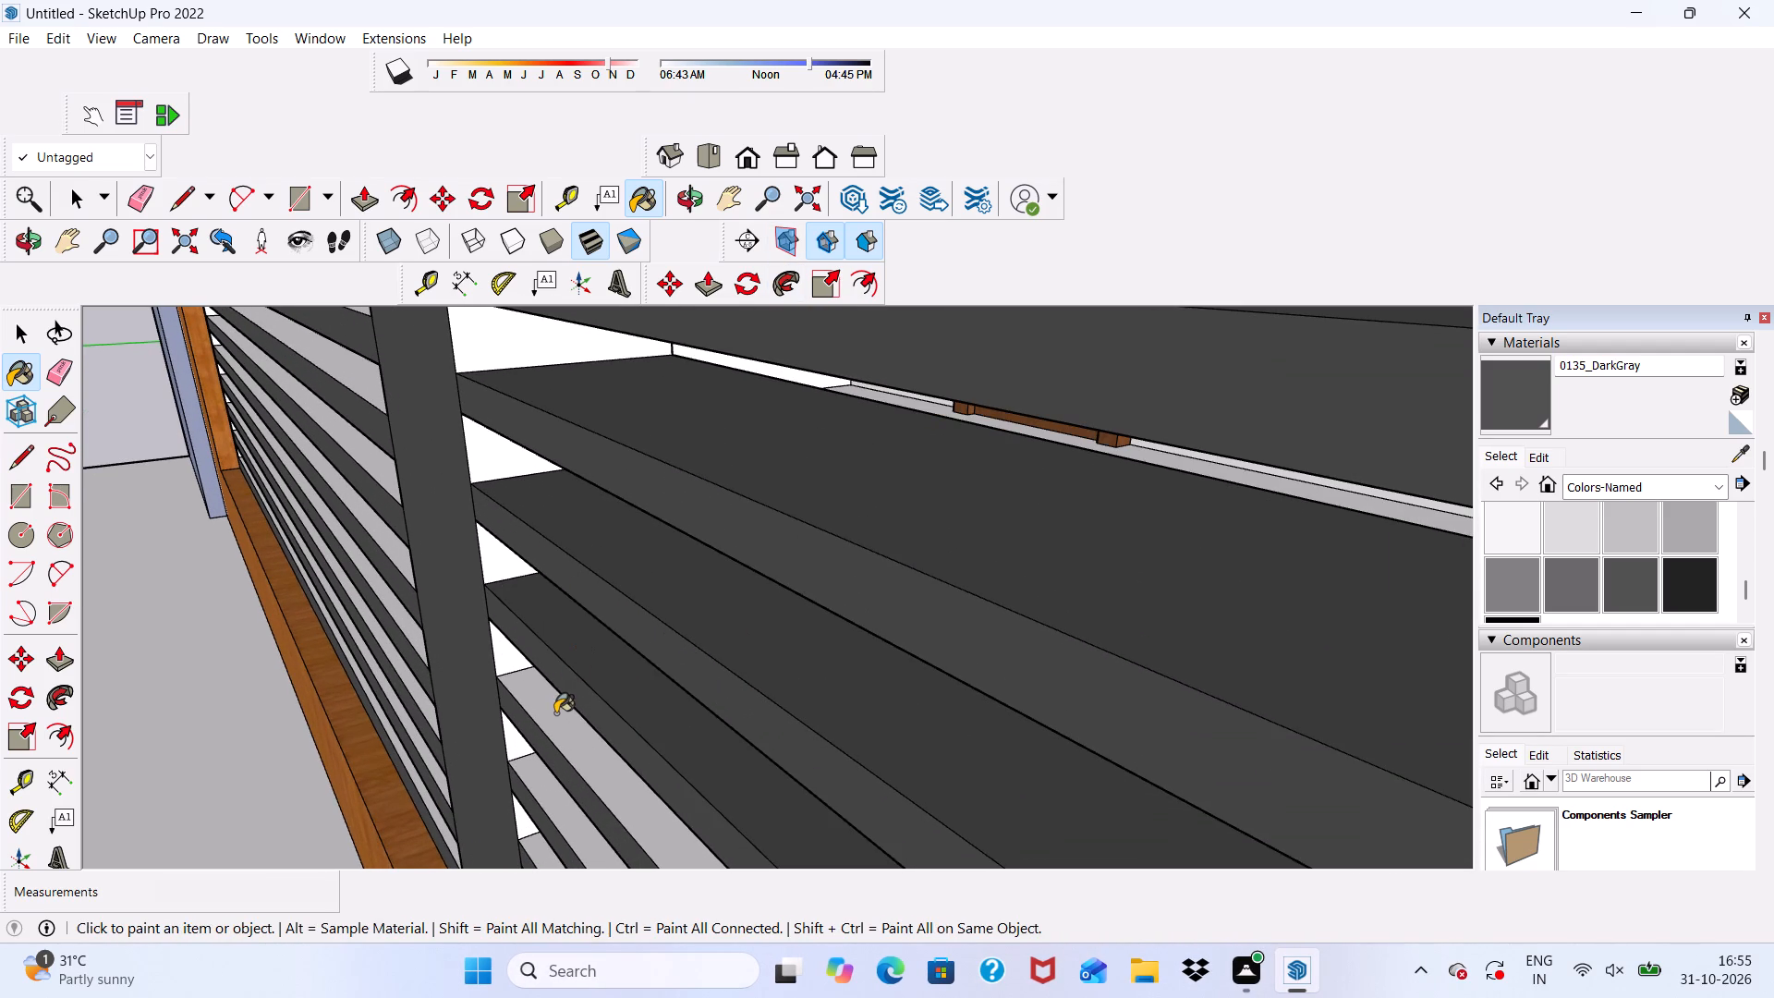
{"action": "scroll", "coordinate": [567, 449], "scroll_direction": "down", "scroll_amount": 6}
{"action": "scroll", "coordinate": [759, 398], "scroll_direction": "down", "scroll_amount": 6}
{"action": "scroll", "coordinate": [720, 590], "scroll_direction": "up", "scroll_amount": 7}
{"action": "left_click", "coordinate": [655, 655]}
{"action": "scroll", "coordinate": [610, 385], "scroll_direction": "down", "scroll_amount": 5}
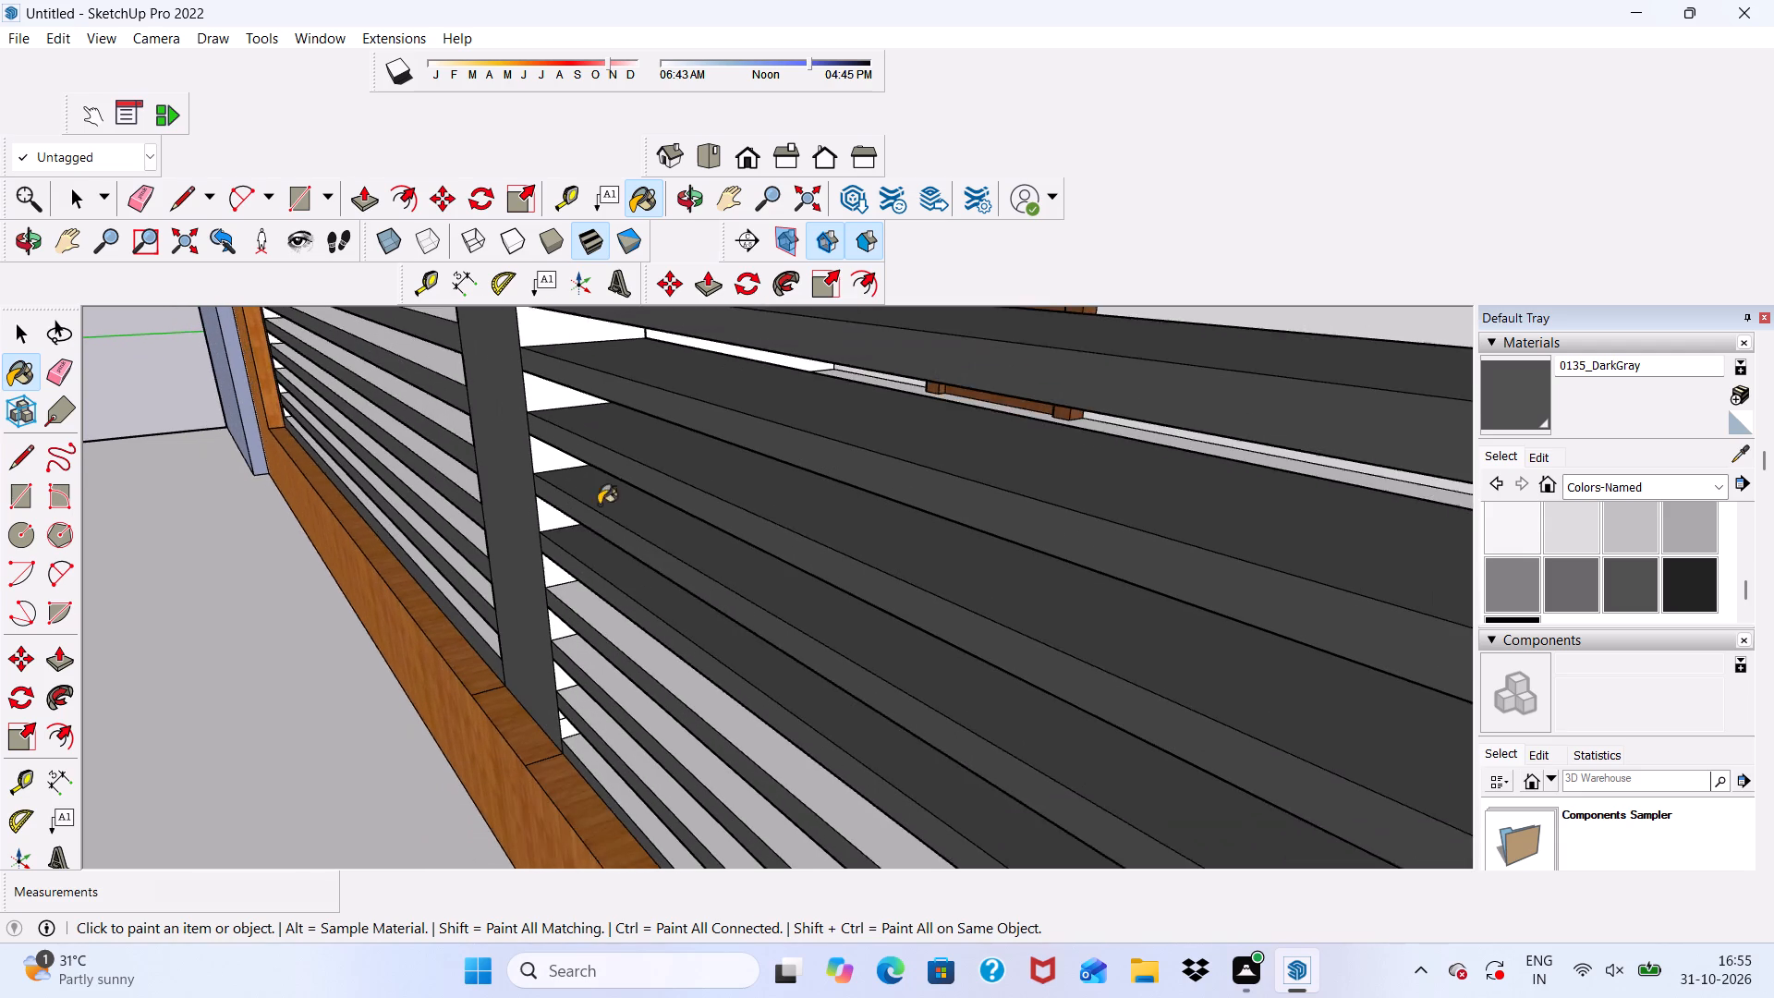
{"action": "scroll", "coordinate": [606, 648], "scroll_direction": "up", "scroll_amount": 4}
{"action": "left_click", "coordinate": [620, 610]}
{"action": "left_click", "coordinate": [625, 670]}
{"action": "scroll", "coordinate": [629, 389], "scroll_direction": "down", "scroll_amount": 6}
{"action": "scroll", "coordinate": [641, 667], "scroll_direction": "up", "scroll_amount": 3}
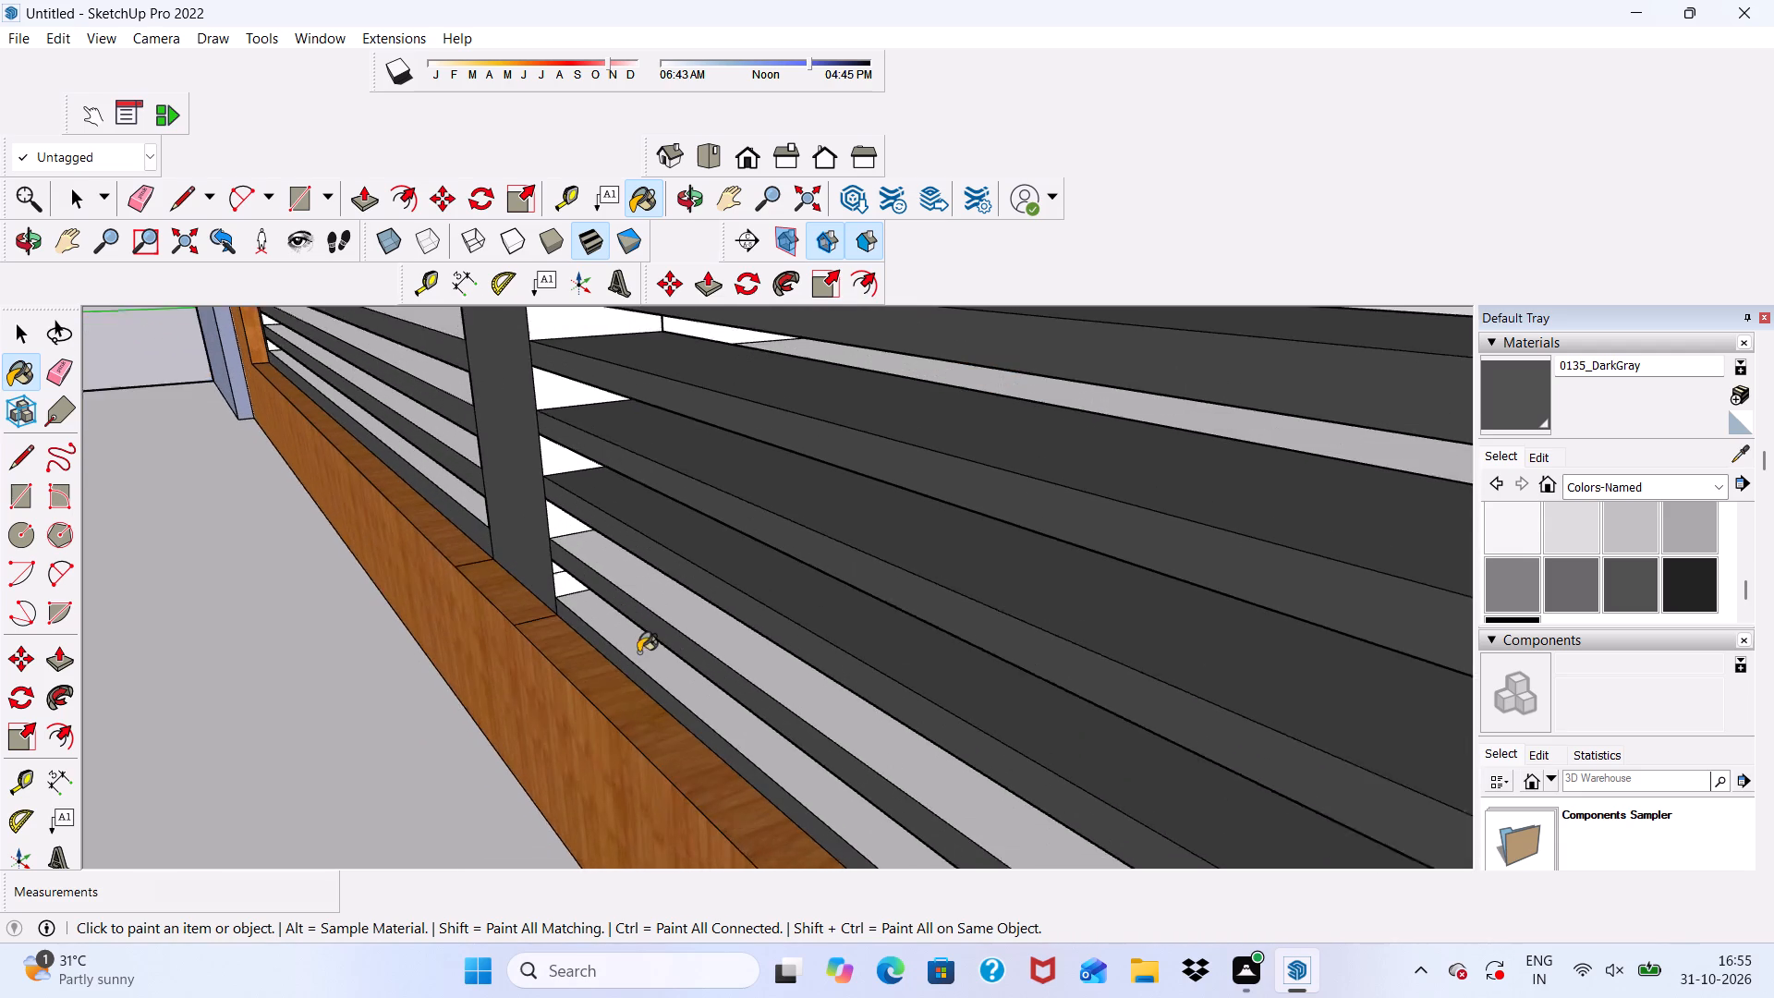
{"action": "scroll", "coordinate": [638, 652], "scroll_direction": "up", "scroll_amount": 3}
{"action": "left_click", "coordinate": [650, 577]}
{"action": "left_click", "coordinate": [643, 663]}
{"action": "scroll", "coordinate": [596, 607], "scroll_direction": "down", "scroll_amount": 6}
Paint the central post's side face between the lower slats of the right bay with 0135_DarkGray.
{"action": "middle_click_drag", "start_coordinate": [633, 581], "coordinate": [644, 566]}
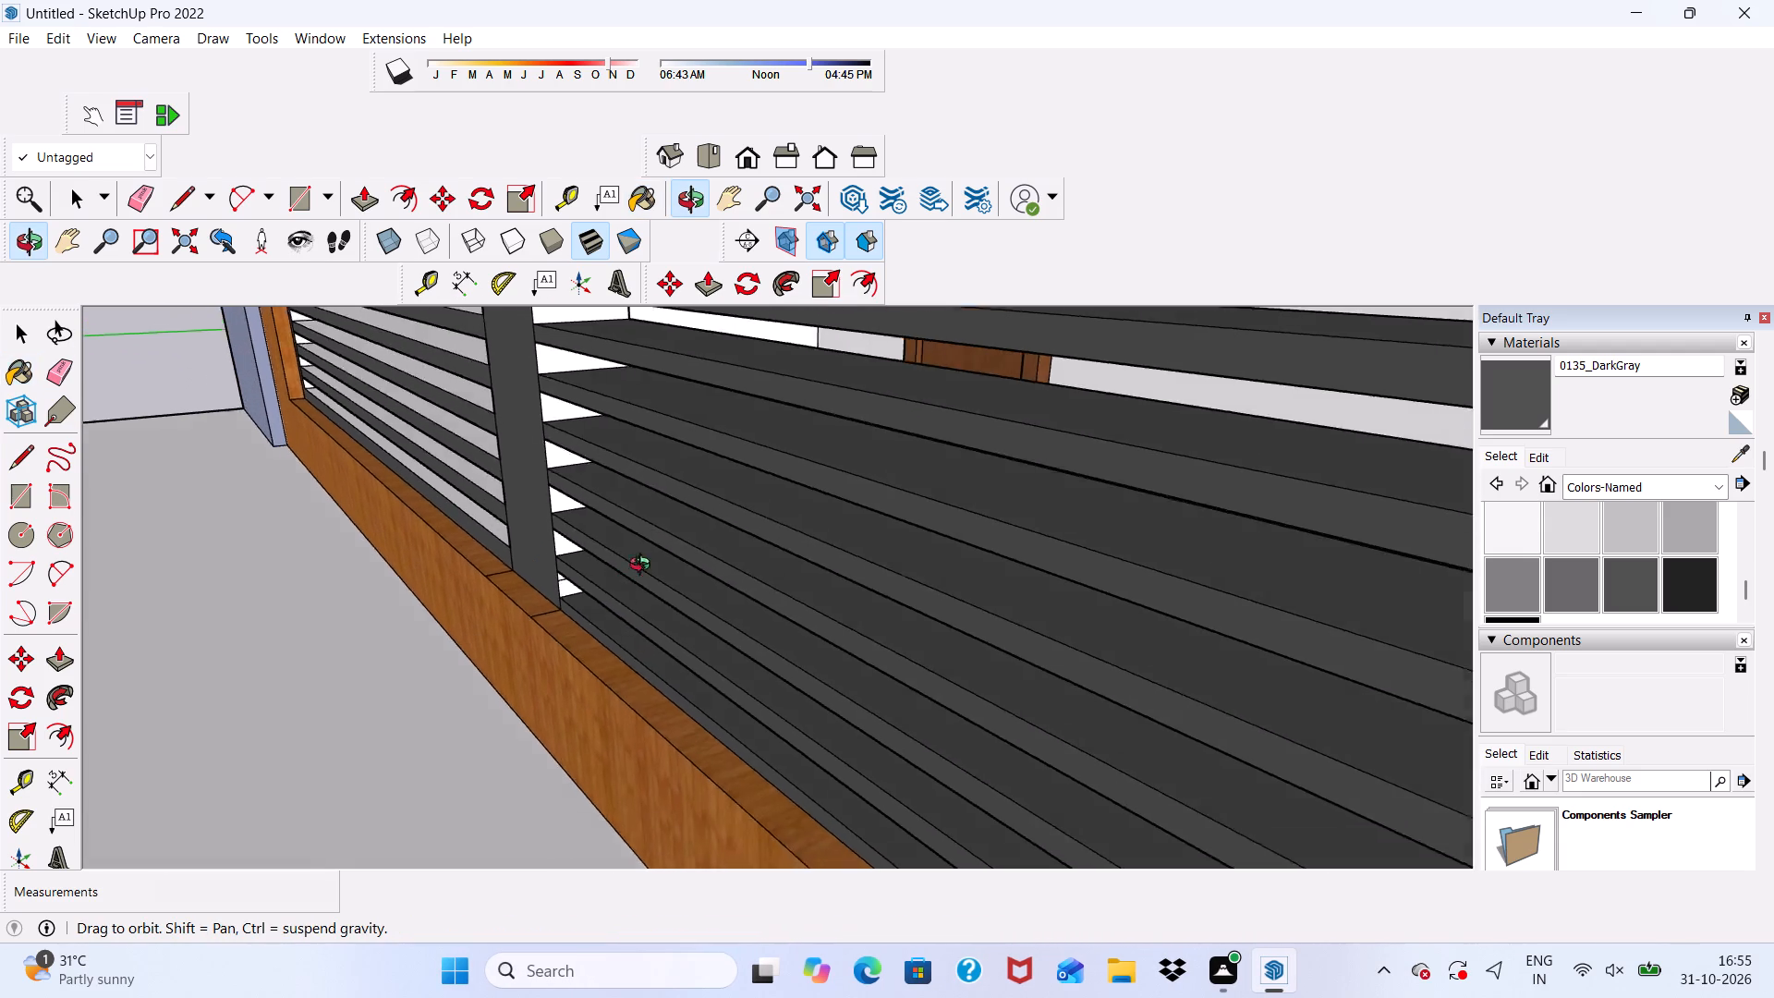
{"action": "middle_click_drag", "start_coordinate": [644, 566], "coordinate": [930, 473]}
{"action": "scroll", "coordinate": [677, 475], "scroll_direction": "down", "scroll_amount": 5}
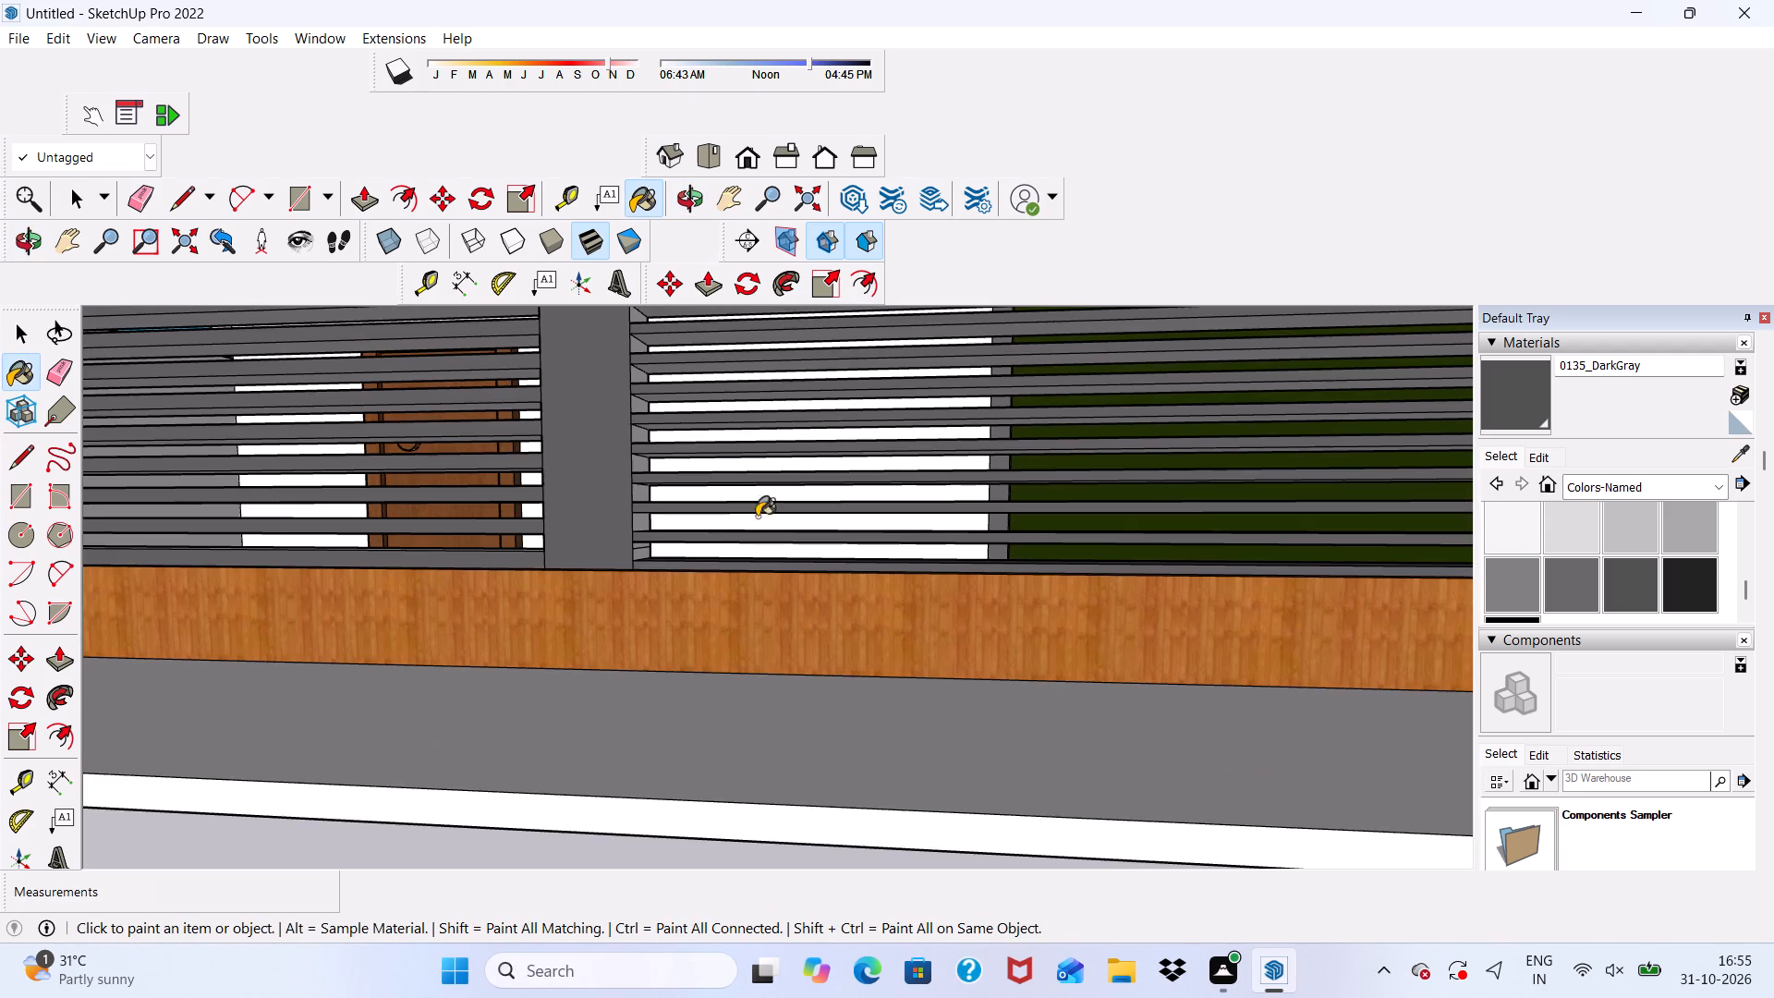
{"action": "scroll", "coordinate": [707, 370], "scroll_direction": "up", "scroll_amount": 6}
{"action": "scroll", "coordinate": [530, 614], "scroll_direction": "up", "scroll_amount": 6}
{"action": "left_click", "coordinate": [447, 630]}
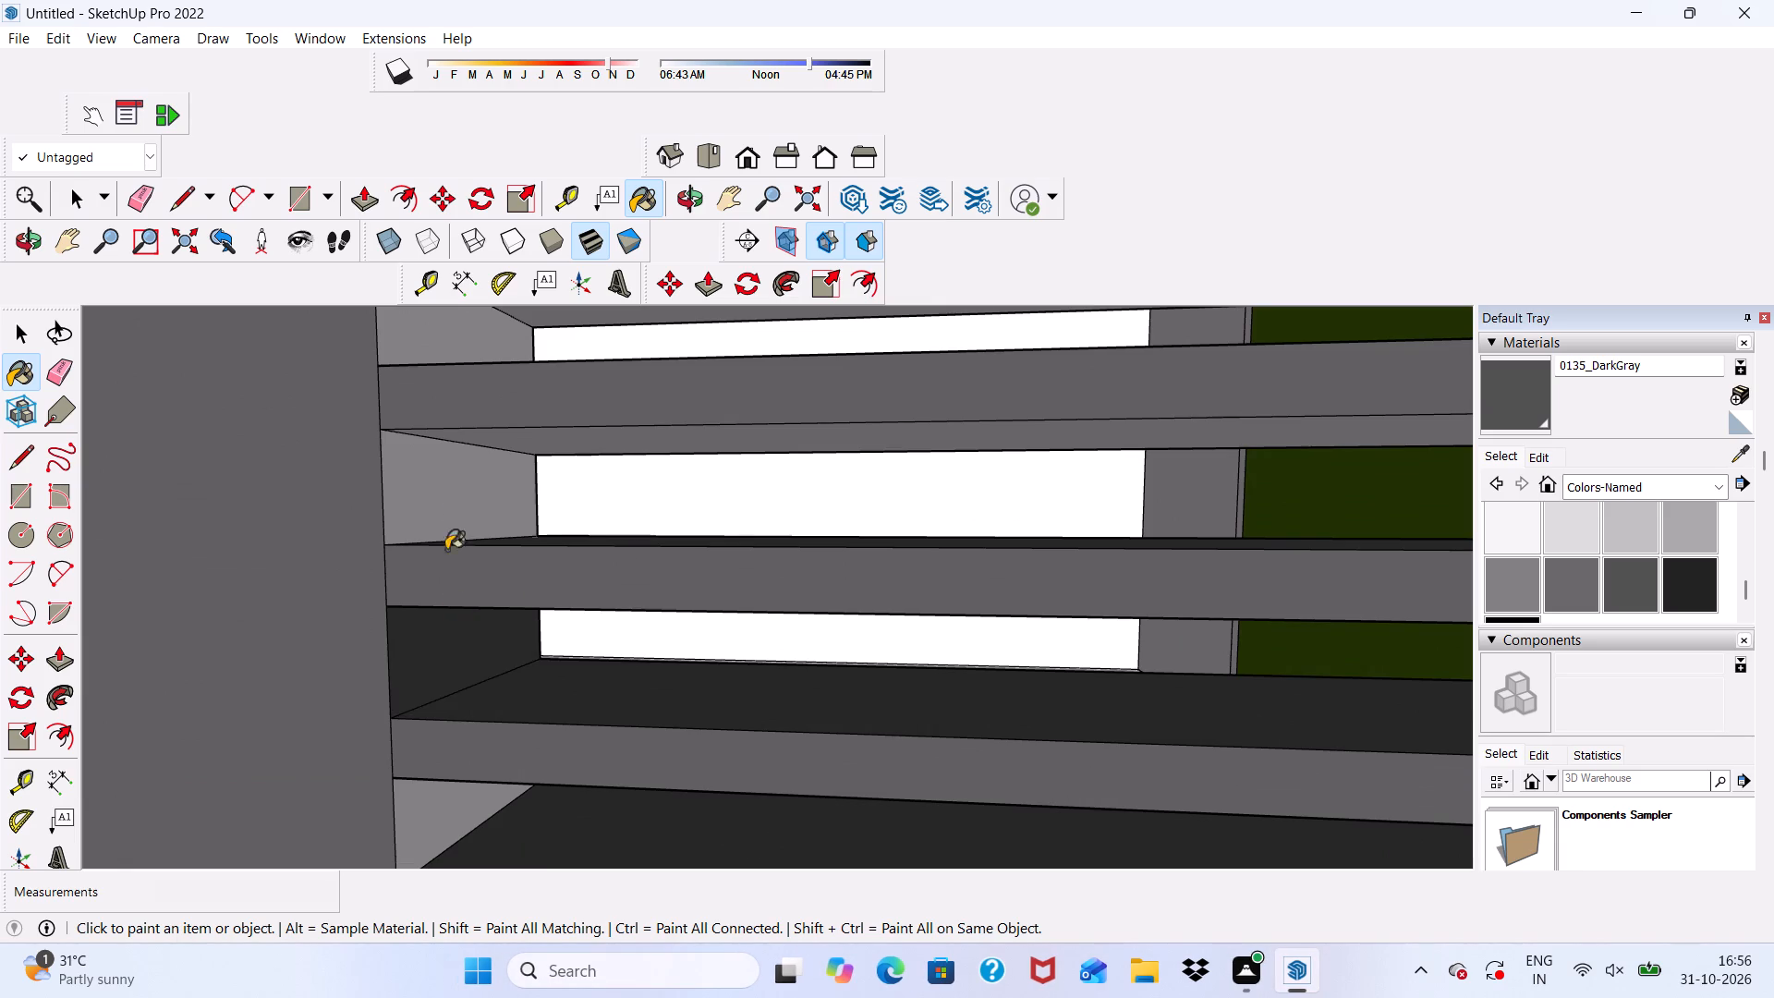
{"action": "left_click", "coordinate": [446, 518]}
{"action": "scroll", "coordinate": [429, 466], "scroll_direction": "down", "scroll_amount": 5}
{"action": "scroll", "coordinate": [436, 674], "scroll_direction": "up", "scroll_amount": 6}
{"action": "left_click", "coordinate": [435, 687]}
{"action": "scroll", "coordinate": [428, 608], "scroll_direction": "down", "scroll_amount": 6}
{"action": "scroll", "coordinate": [504, 801], "scroll_direction": "up", "scroll_amount": 3}
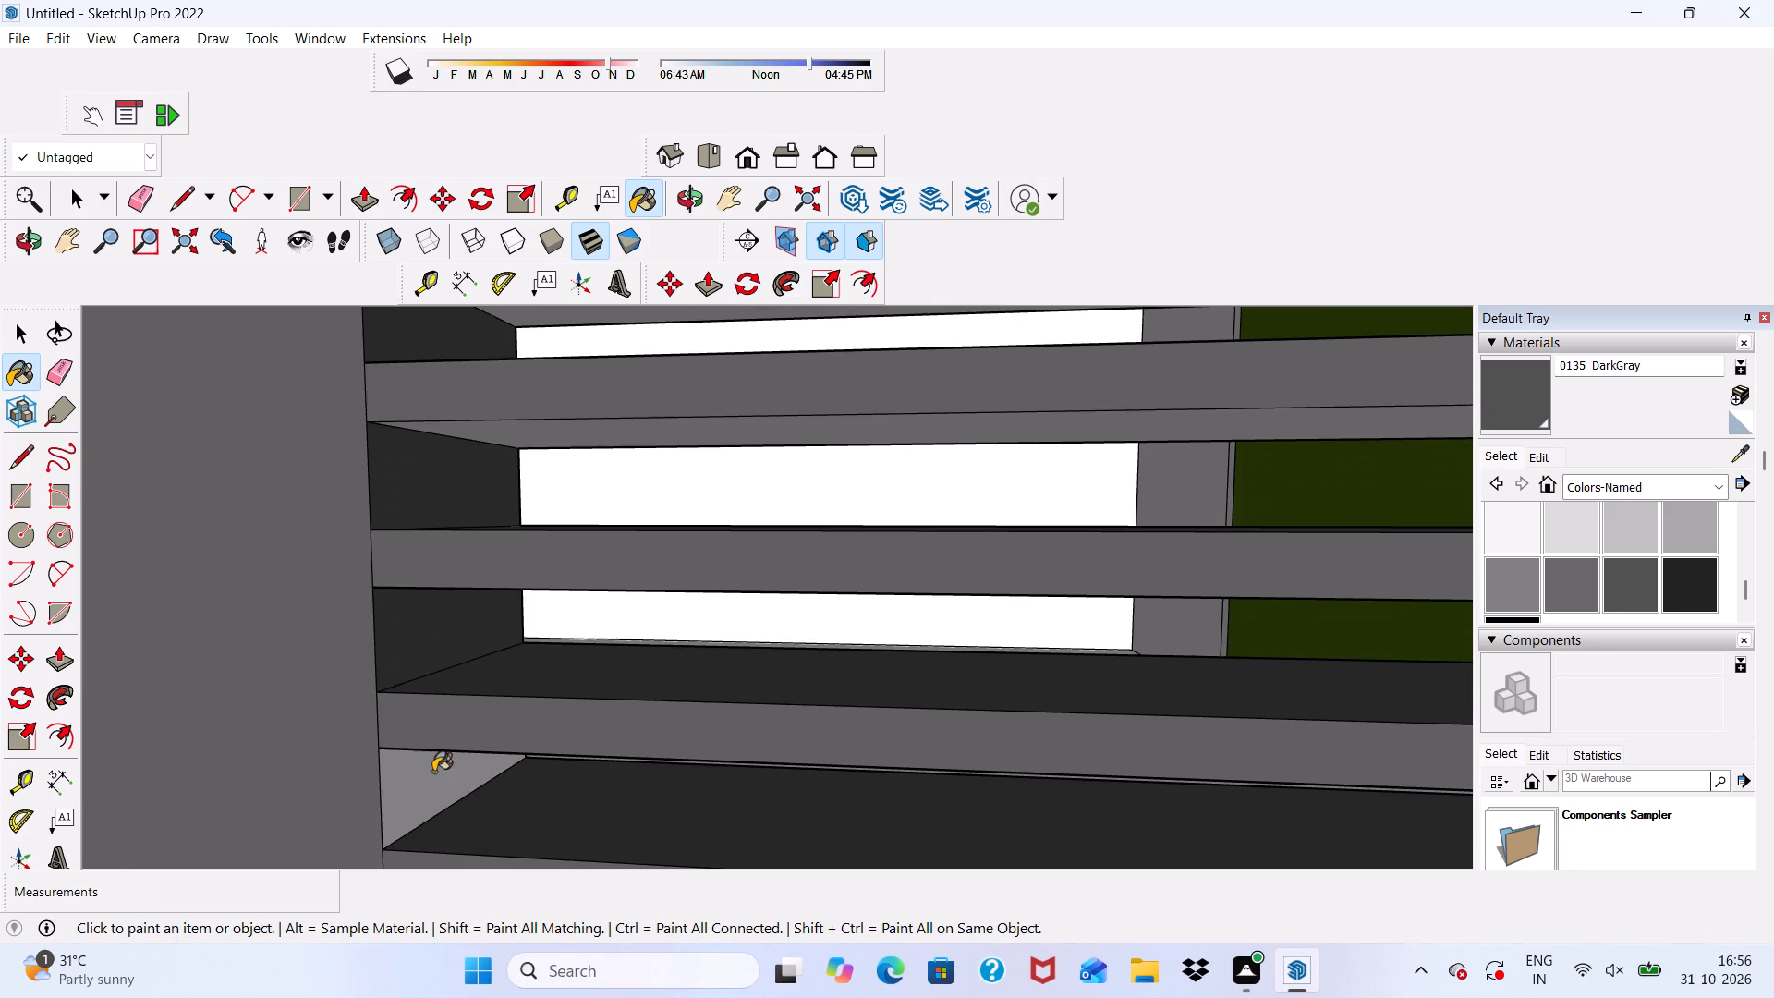
{"action": "left_click", "coordinate": [433, 772]}
{"action": "scroll", "coordinate": [497, 542], "scroll_direction": "down", "scroll_amount": 6}
{"action": "scroll", "coordinate": [460, 769], "scroll_direction": "up", "scroll_amount": 5}
{"action": "left_click", "coordinate": [457, 769]}
{"action": "scroll", "coordinate": [476, 527], "scroll_direction": "down", "scroll_amount": 6}
{"action": "scroll", "coordinate": [480, 793], "scroll_direction": "up", "scroll_amount": 6}
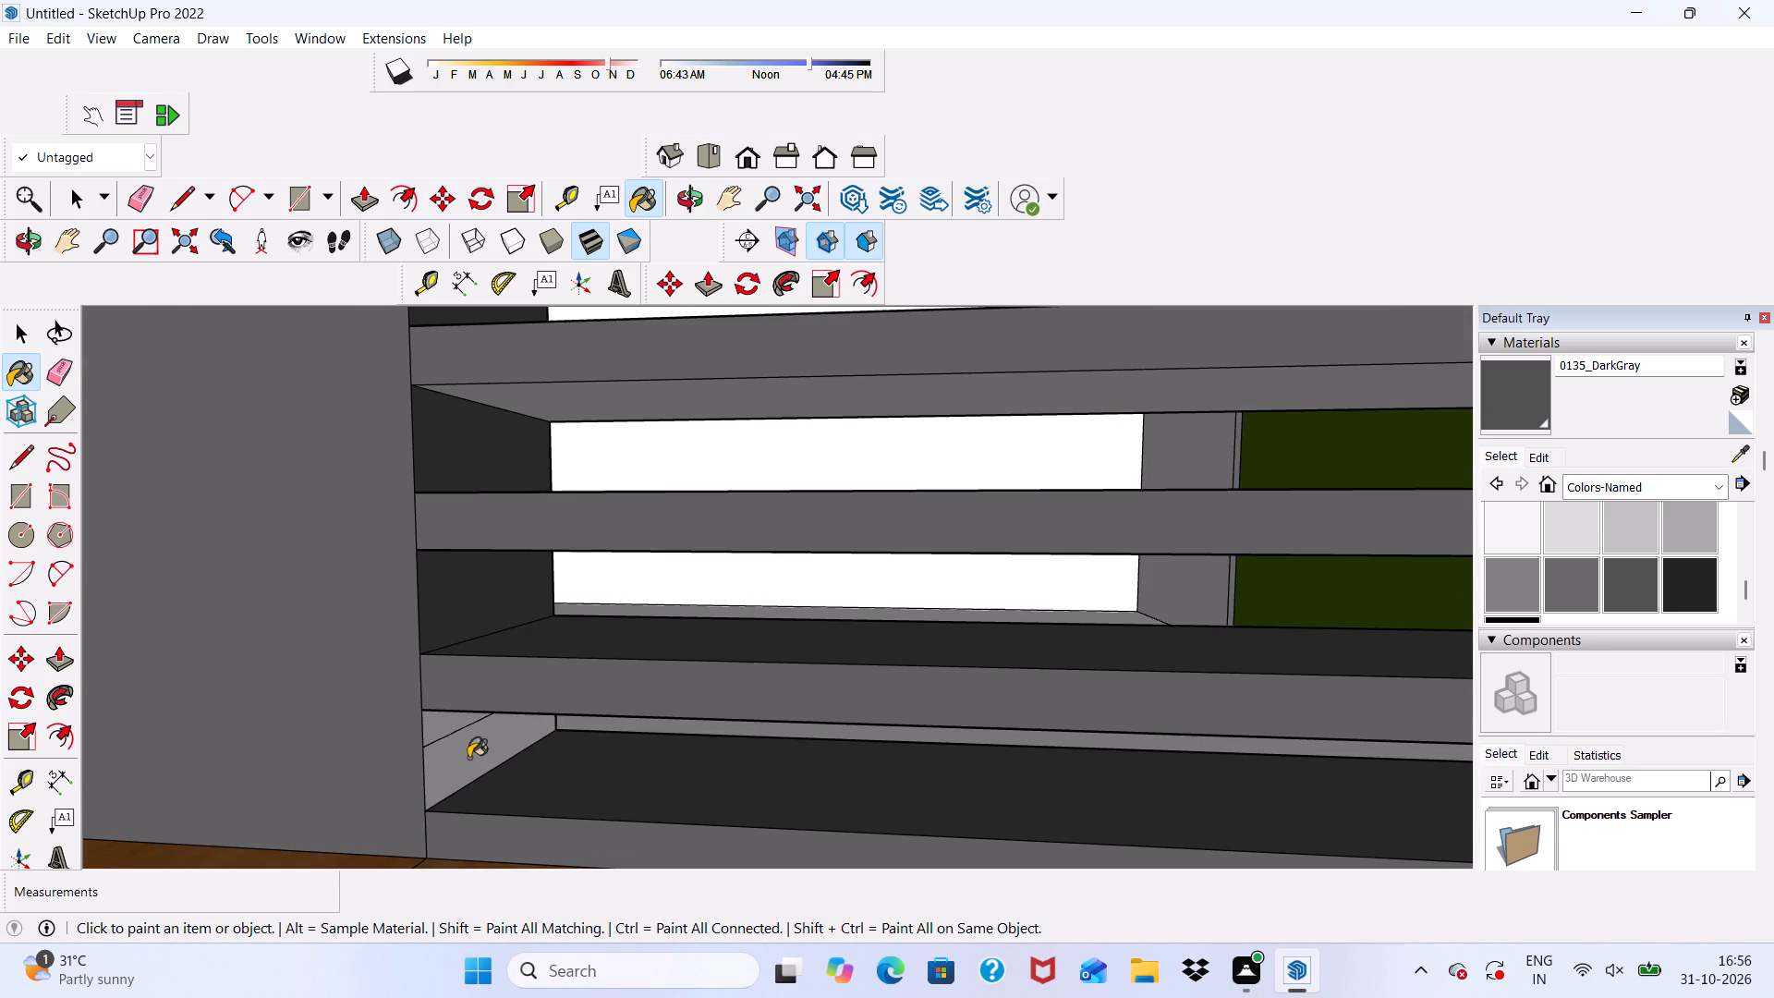
{"action": "left_click", "coordinate": [468, 758]}
{"action": "left_click", "coordinate": [428, 724]}
{"action": "left_click", "coordinate": [443, 723]}
Paint the remaining gaps of the central post's side face between the right bay's middle and upper slats with 0135_DarkGray.
{"action": "scroll", "coordinate": [444, 723], "scroll_direction": "down", "scroll_amount": 6}
{"action": "scroll", "coordinate": [547, 672], "scroll_direction": "down", "scroll_amount": 6}
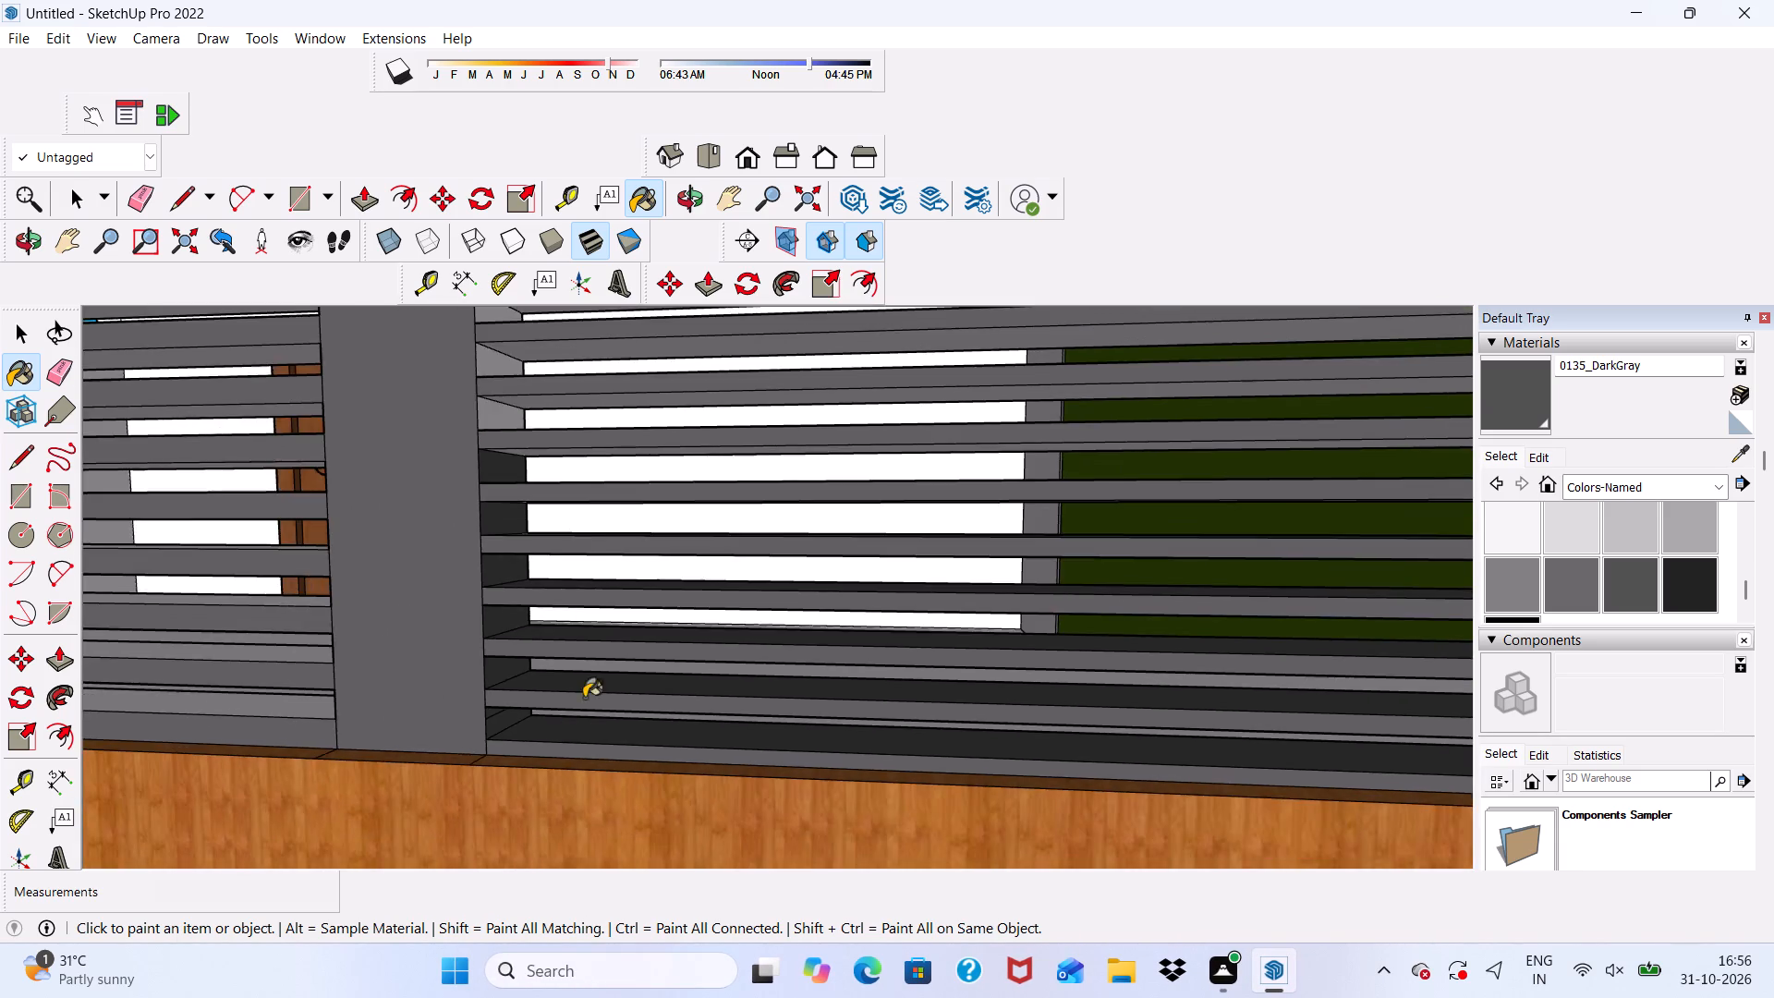
{"action": "scroll", "coordinate": [584, 698], "scroll_direction": "down", "scroll_amount": 8}
{"action": "scroll", "coordinate": [530, 667], "scroll_direction": "up", "scroll_amount": 8}
{"action": "scroll", "coordinate": [415, 623], "scroll_direction": "up", "scroll_amount": 1}
{"action": "left_click", "coordinate": [383, 632]}
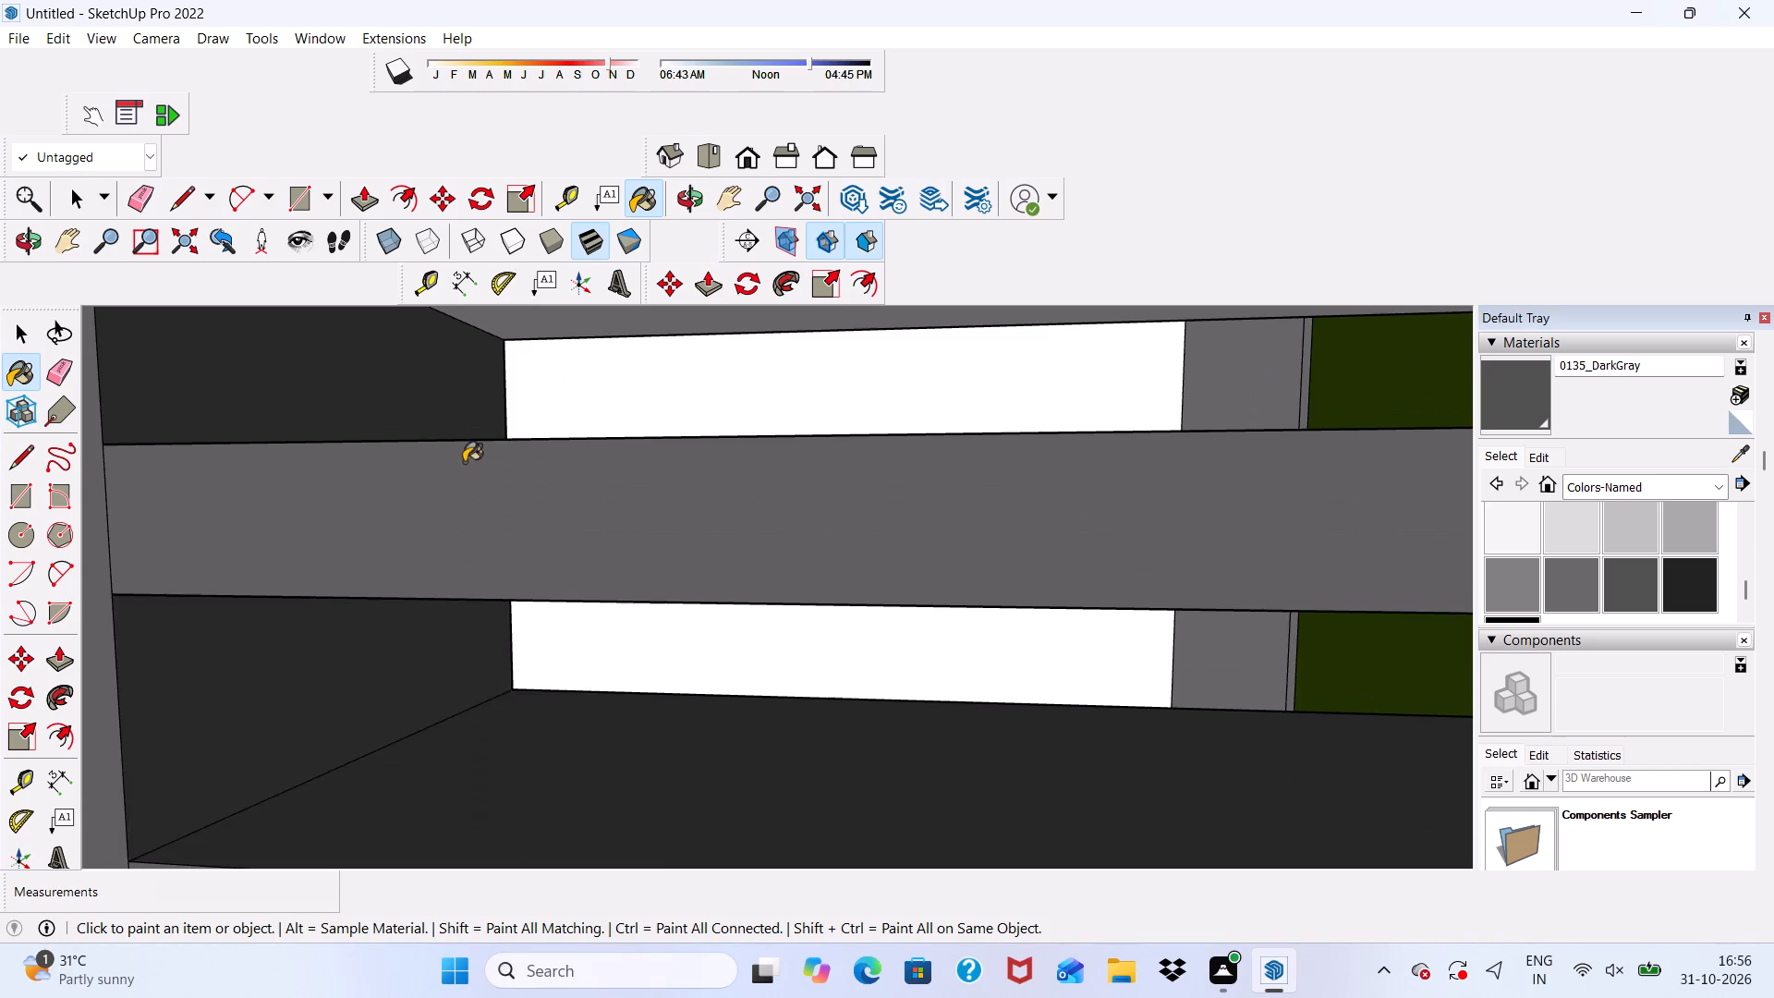
{"action": "scroll", "coordinate": [464, 462], "scroll_direction": "down", "scroll_amount": 6}
{"action": "scroll", "coordinate": [399, 745], "scroll_direction": "up", "scroll_amount": 3}
{"action": "scroll", "coordinate": [346, 667], "scroll_direction": "down", "scroll_amount": 7}
{"action": "scroll", "coordinate": [387, 792], "scroll_direction": "up", "scroll_amount": 3}
{"action": "left_click", "coordinate": [371, 780]}
{"action": "scroll", "coordinate": [400, 616], "scroll_direction": "down", "scroll_amount": 6}
{"action": "scroll", "coordinate": [389, 826], "scroll_direction": "up", "scroll_amount": 1}
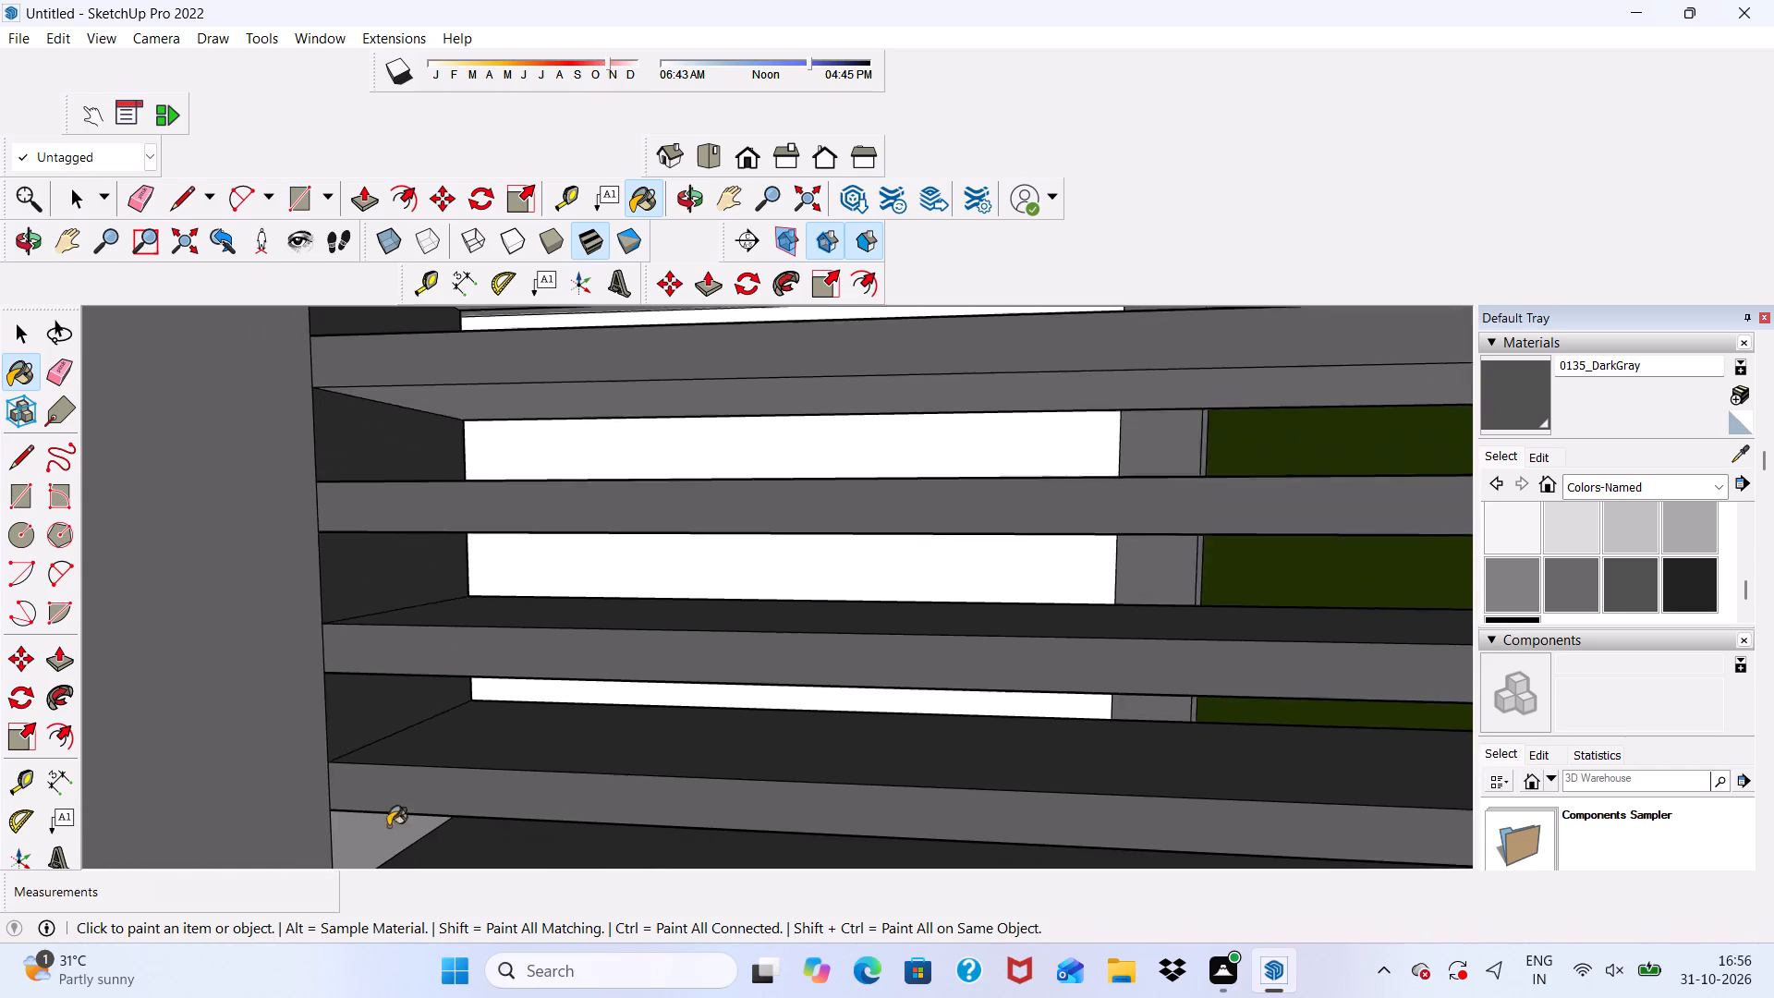
{"action": "scroll", "coordinate": [388, 826], "scroll_direction": "up", "scroll_amount": 5}
{"action": "left_click", "coordinate": [387, 809]}
{"action": "scroll", "coordinate": [398, 627], "scroll_direction": "down", "scroll_amount": 6}
{"action": "scroll", "coordinate": [422, 769], "scroll_direction": "up", "scroll_amount": 5}
{"action": "left_click", "coordinate": [394, 761]}
{"action": "scroll", "coordinate": [428, 568], "scroll_direction": "down", "scroll_amount": 6}
{"action": "scroll", "coordinate": [402, 828], "scroll_direction": "up", "scroll_amount": 4}
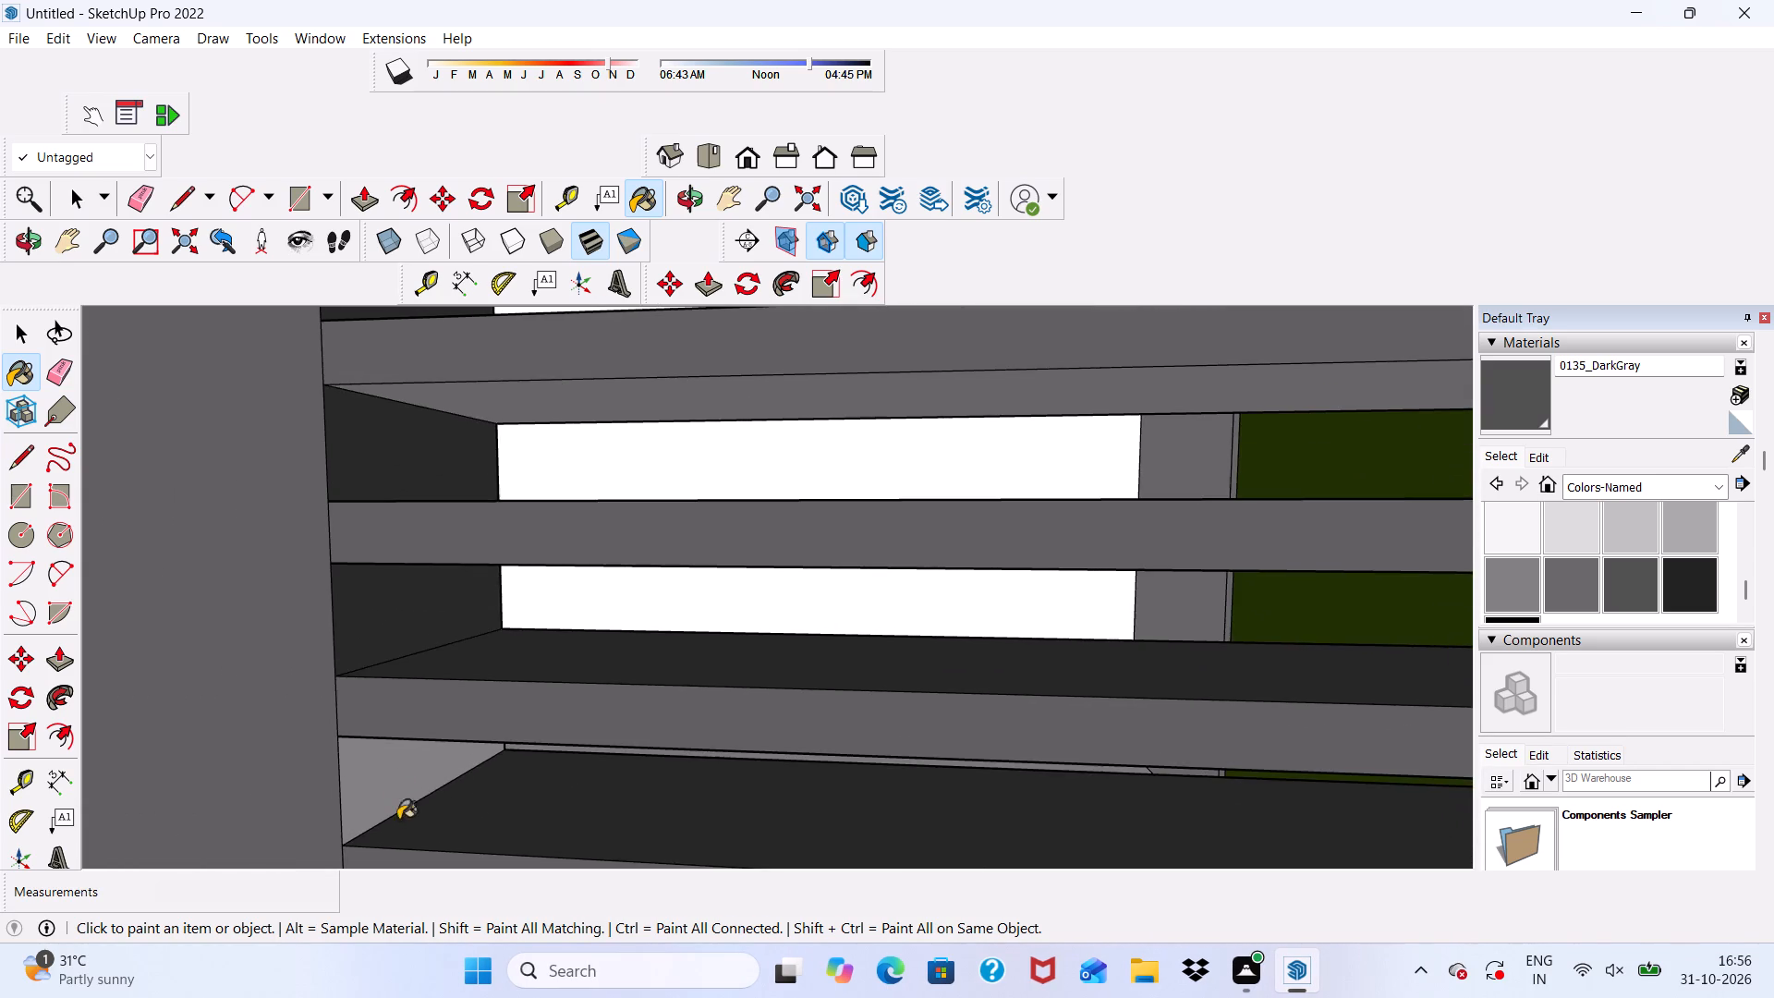
{"action": "left_click", "coordinate": [389, 768]}
{"action": "scroll", "coordinate": [419, 687], "scroll_direction": "down", "scroll_amount": 11}
{"action": "scroll", "coordinate": [486, 780], "scroll_direction": "up", "scroll_amount": 4}
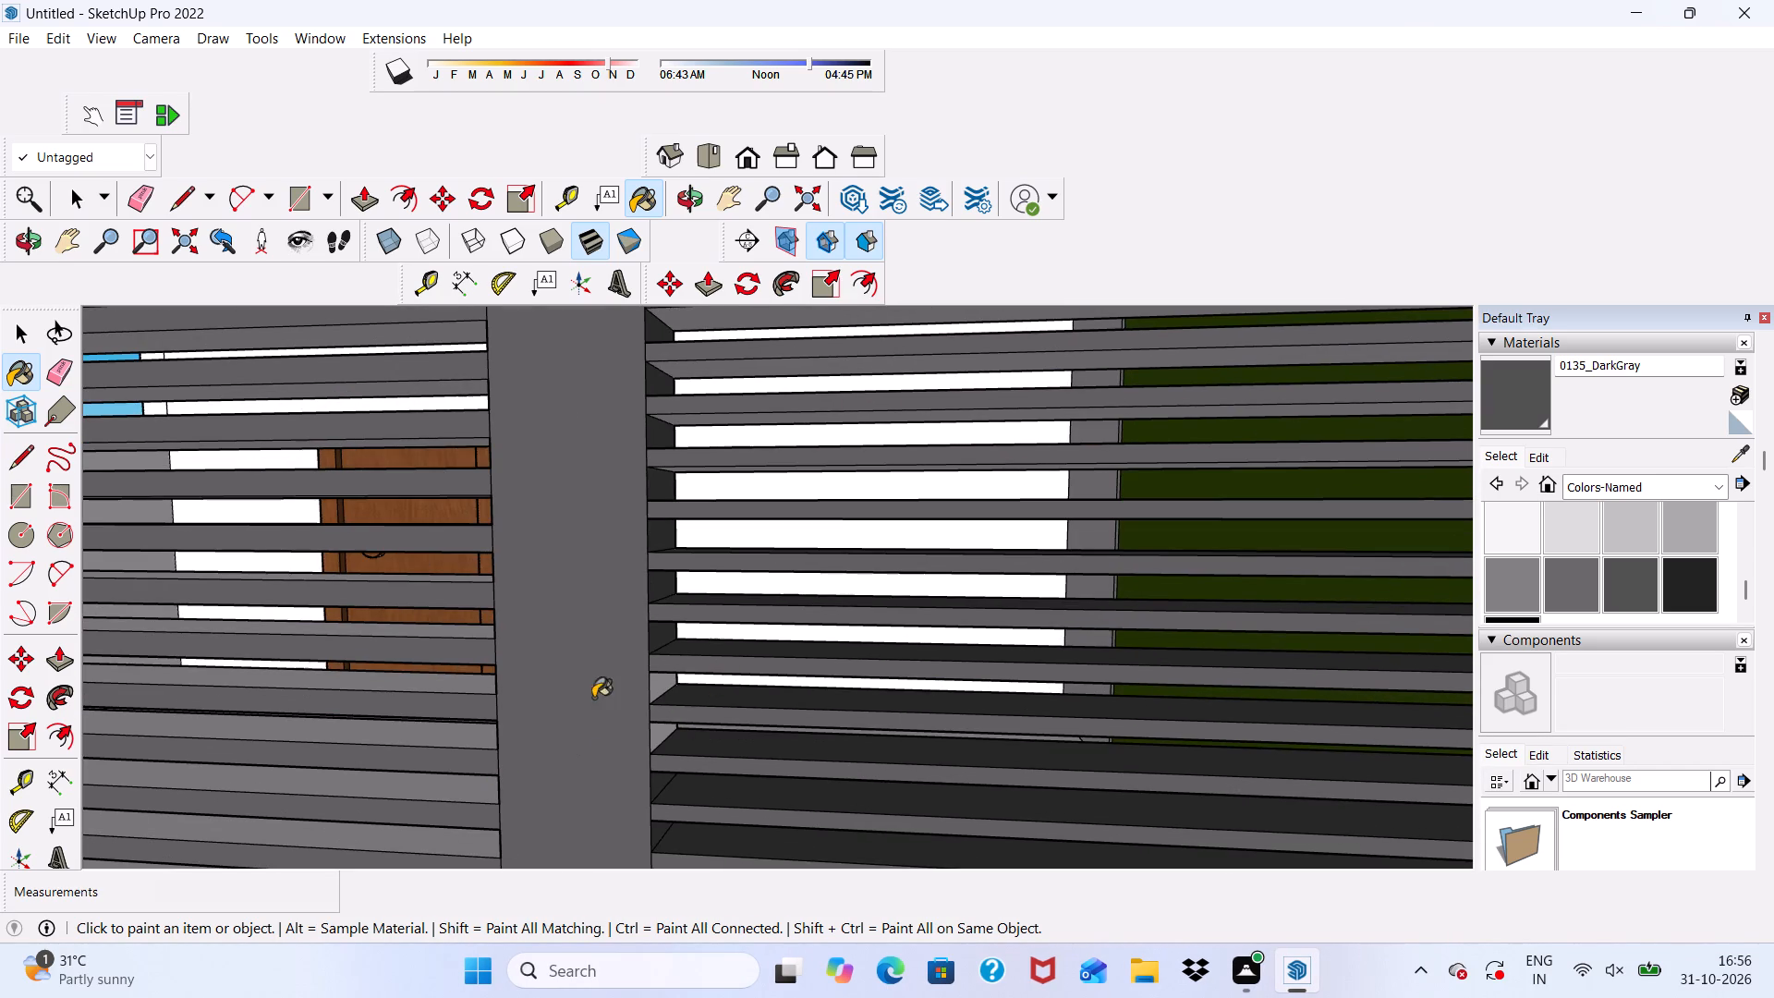
{"action": "scroll", "coordinate": [674, 700], "scroll_direction": "up", "scroll_amount": 5}
{"action": "scroll", "coordinate": [722, 639], "scroll_direction": "down", "scroll_amount": 2}
{"action": "scroll", "coordinate": [733, 626], "scroll_direction": "up", "scroll_amount": 7}
{"action": "left_click", "coordinate": [658, 671]}
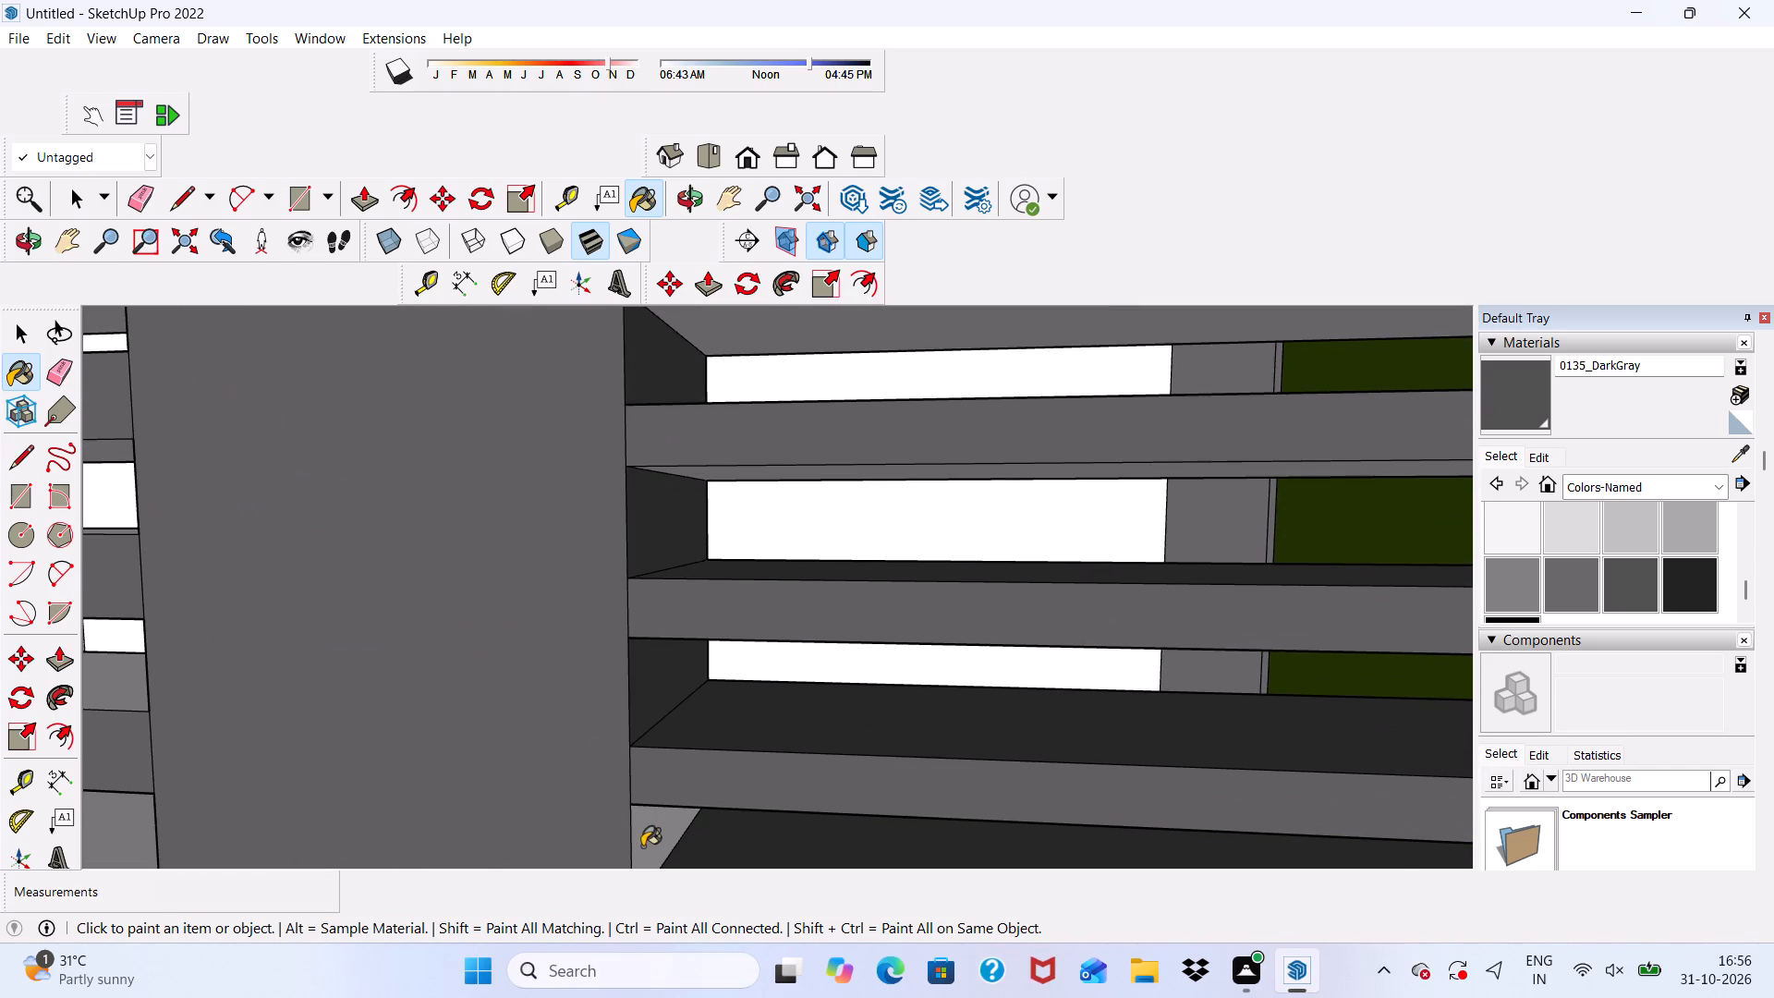
{"action": "left_click", "coordinate": [642, 846]}
Paint the upper gaps of the frame's inner side face at the right bay's outer end with 0135_DarkGray.
{"action": "scroll", "coordinate": [550, 695], "scroll_direction": "down", "scroll_amount": 6}
{"action": "scroll", "coordinate": [596, 635], "scroll_direction": "down", "scroll_amount": 5}
{"action": "middle_click_drag", "start_coordinate": [870, 628], "coordinate": [897, 628]}
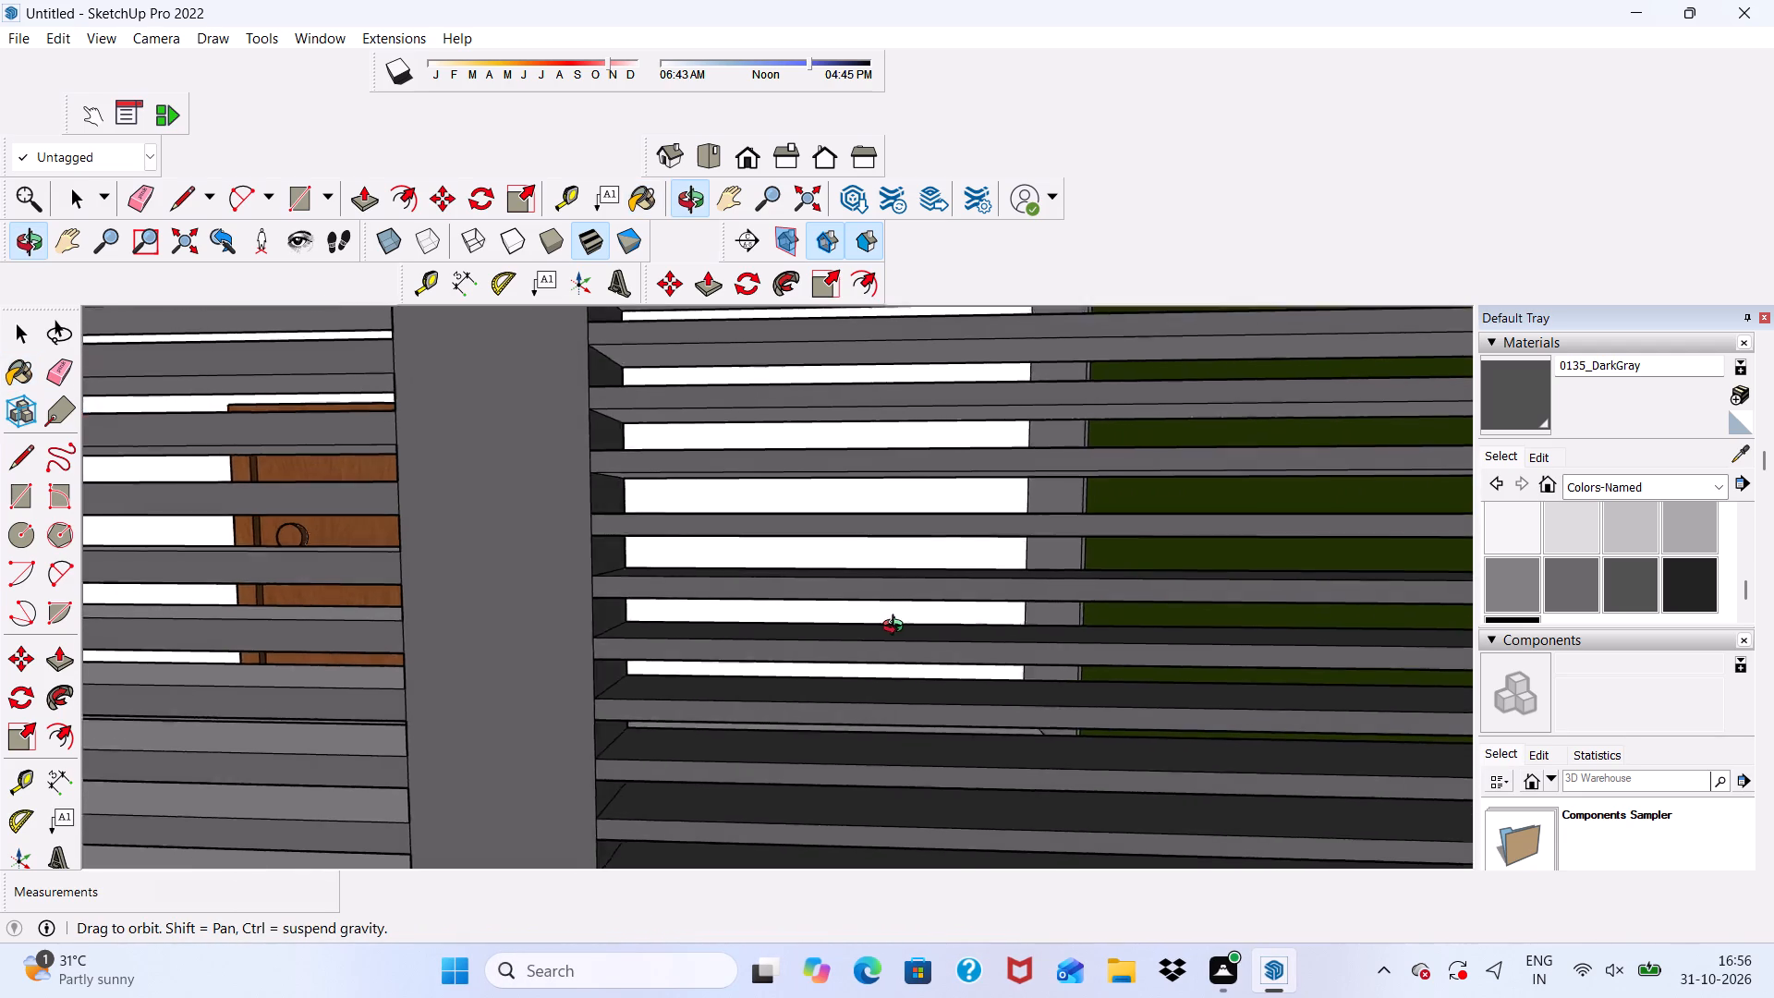
{"action": "middle_click_drag", "start_coordinate": [897, 628], "coordinate": [1250, 629]}
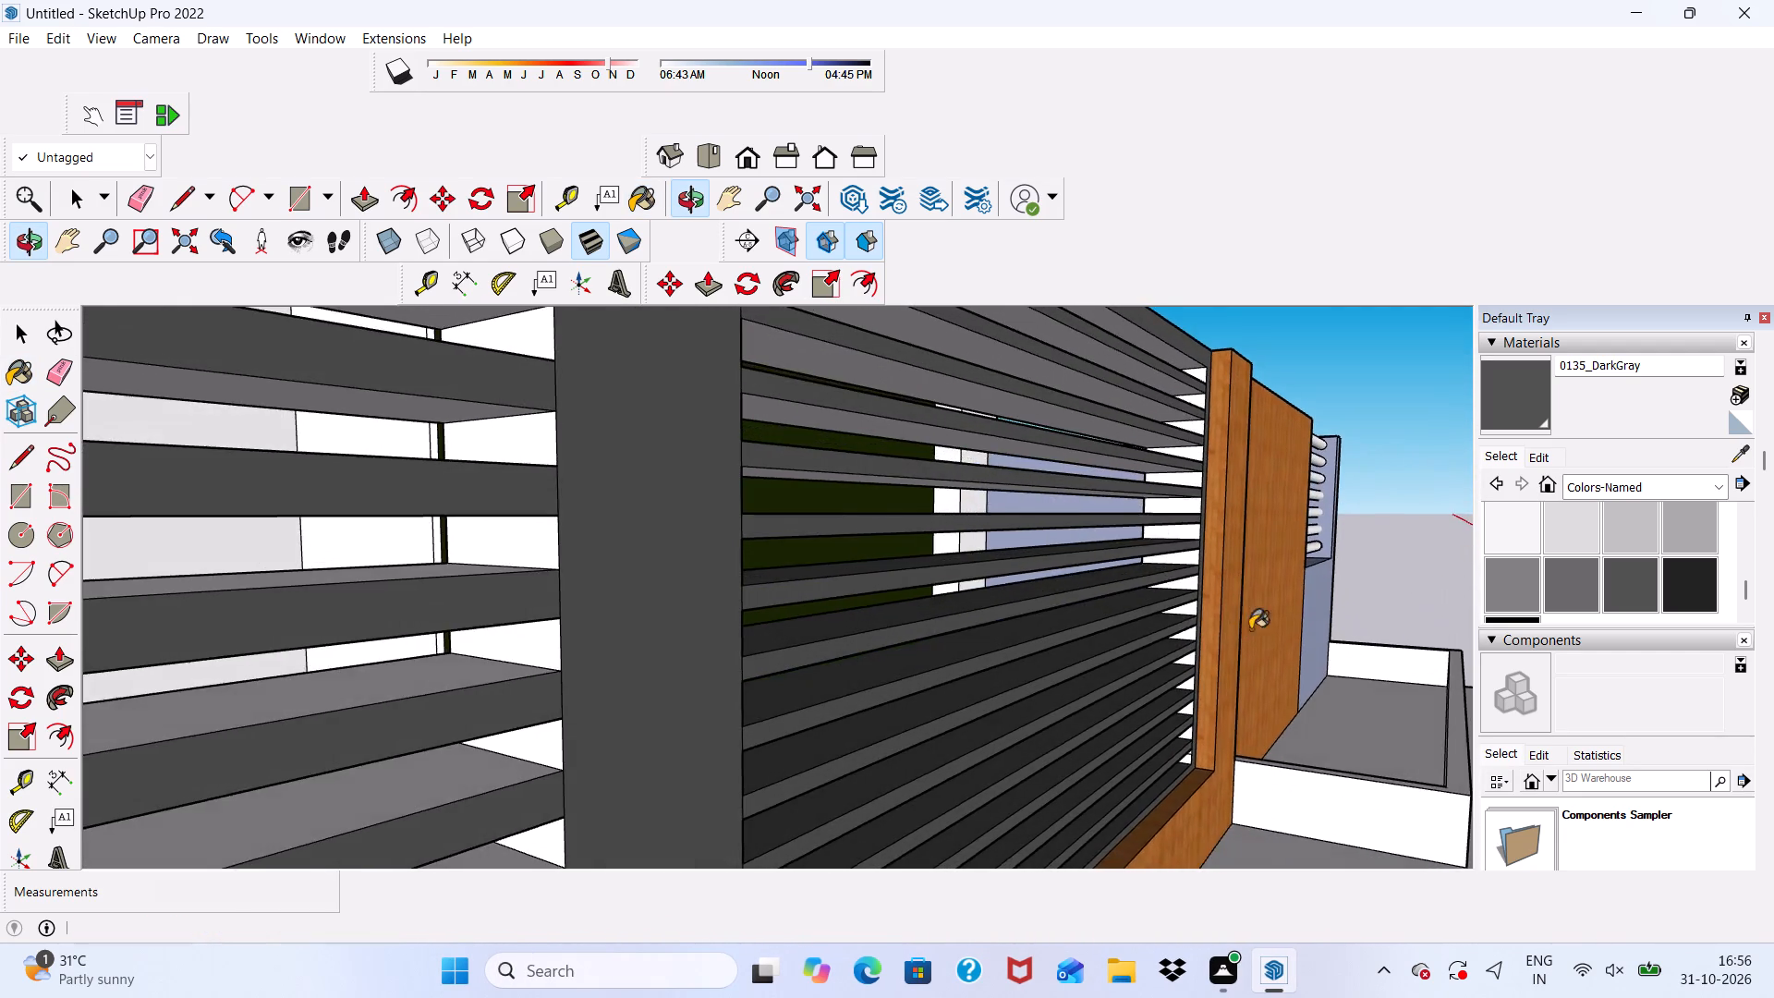
{"action": "scroll", "coordinate": [1211, 386], "scroll_direction": "up", "scroll_amount": 9}
{"action": "left_click", "coordinate": [1190, 363]}
{"action": "scroll", "coordinate": [1205, 462], "scroll_direction": "up", "scroll_amount": 3}
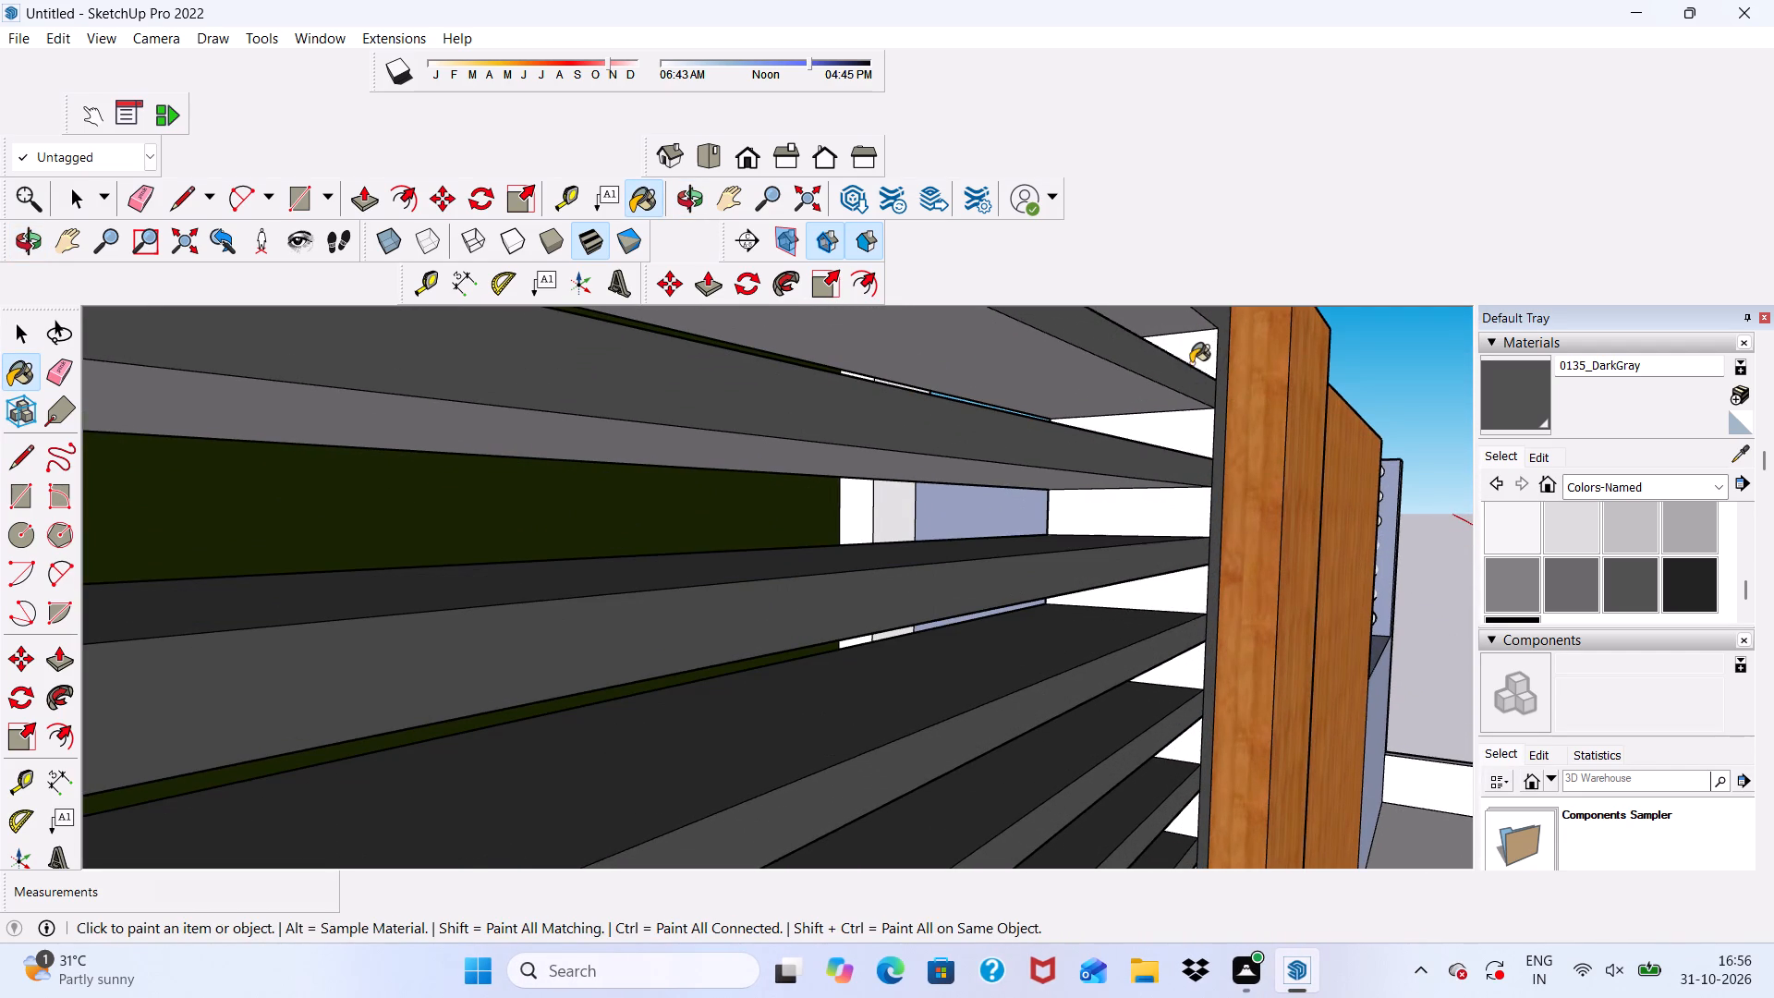
{"action": "left_click", "coordinate": [1191, 363]}
{"action": "left_click", "coordinate": [1156, 433]}
{"action": "left_click", "coordinate": [1135, 511]}
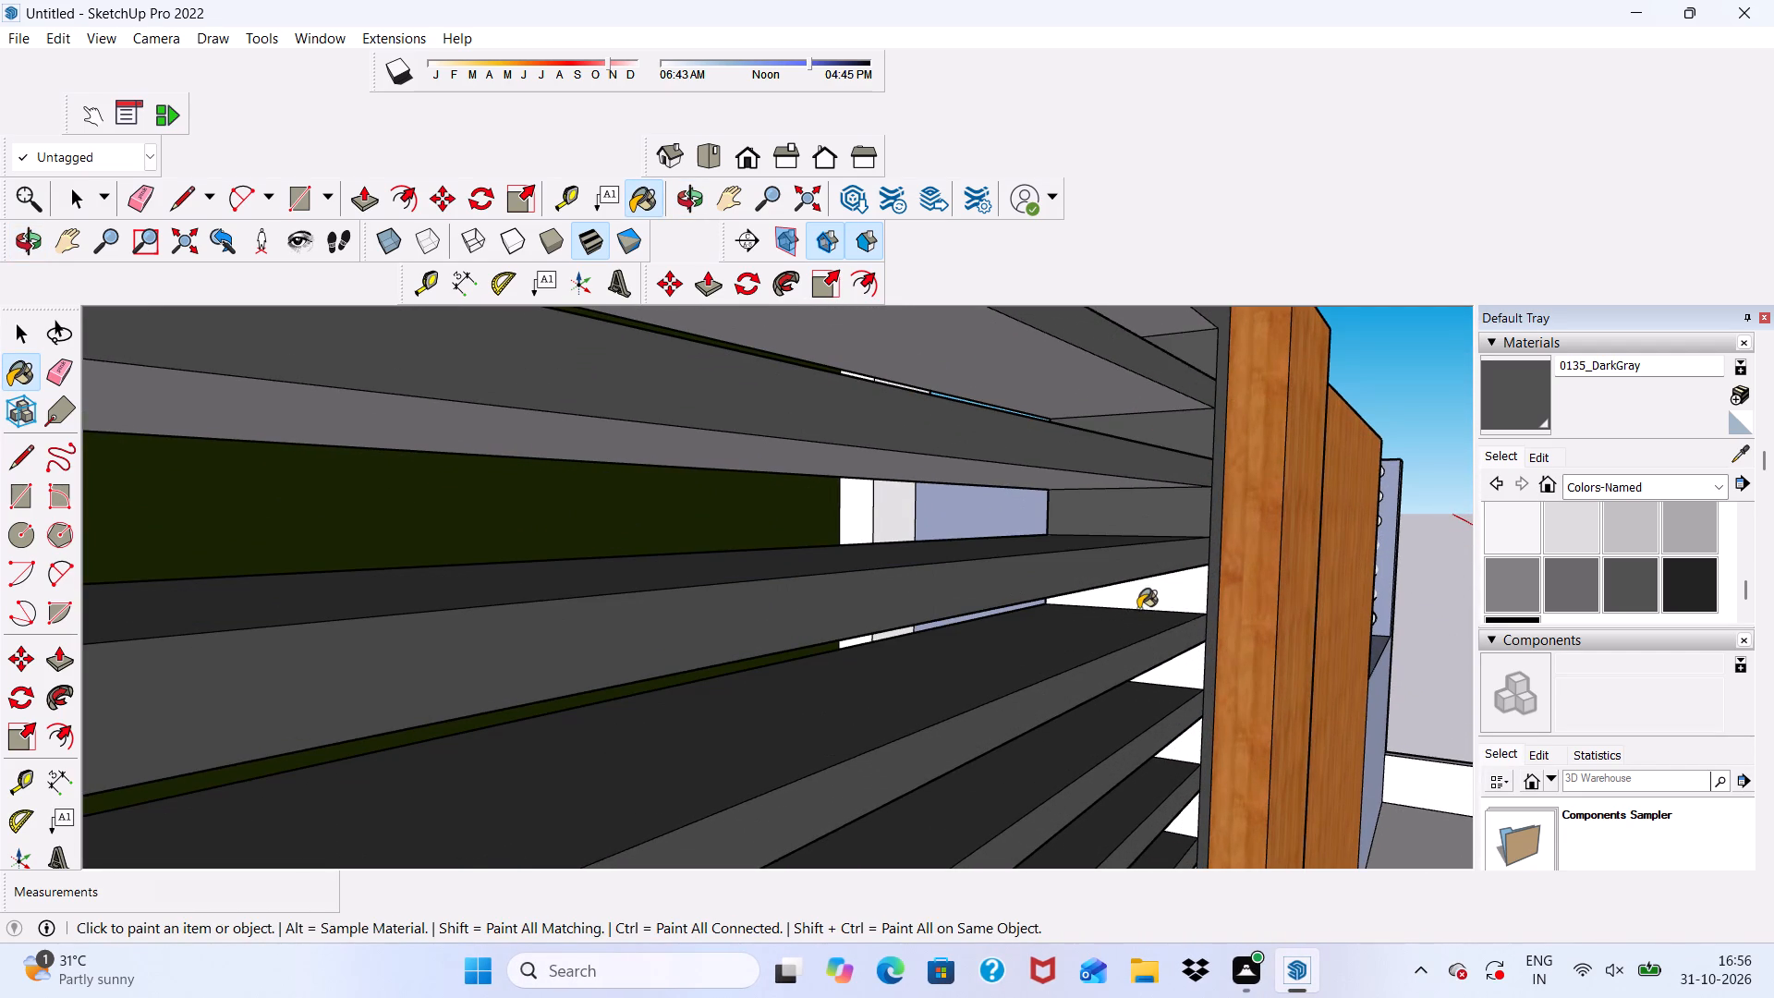
{"action": "left_click", "coordinate": [1138, 609]}
{"action": "left_click", "coordinate": [1167, 675]}
{"action": "left_click", "coordinate": [1181, 591]}
Paint the middle gaps of the frame's inner side face at the right bay's outer end with 0135_DarkGray.
{"action": "scroll", "coordinate": [1009, 435], "scroll_direction": "down", "scroll_amount": 10}
{"action": "scroll", "coordinate": [1145, 693], "scroll_direction": "up", "scroll_amount": 6}
{"action": "scroll", "coordinate": [1081, 645], "scroll_direction": "up", "scroll_amount": 5}
{"action": "left_click", "coordinate": [1075, 572]}
{"action": "left_click_drag", "start_coordinate": [1093, 696], "coordinate": [1095, 687]}
{"action": "scroll", "coordinate": [1054, 581], "scroll_direction": "down", "scroll_amount": 6}
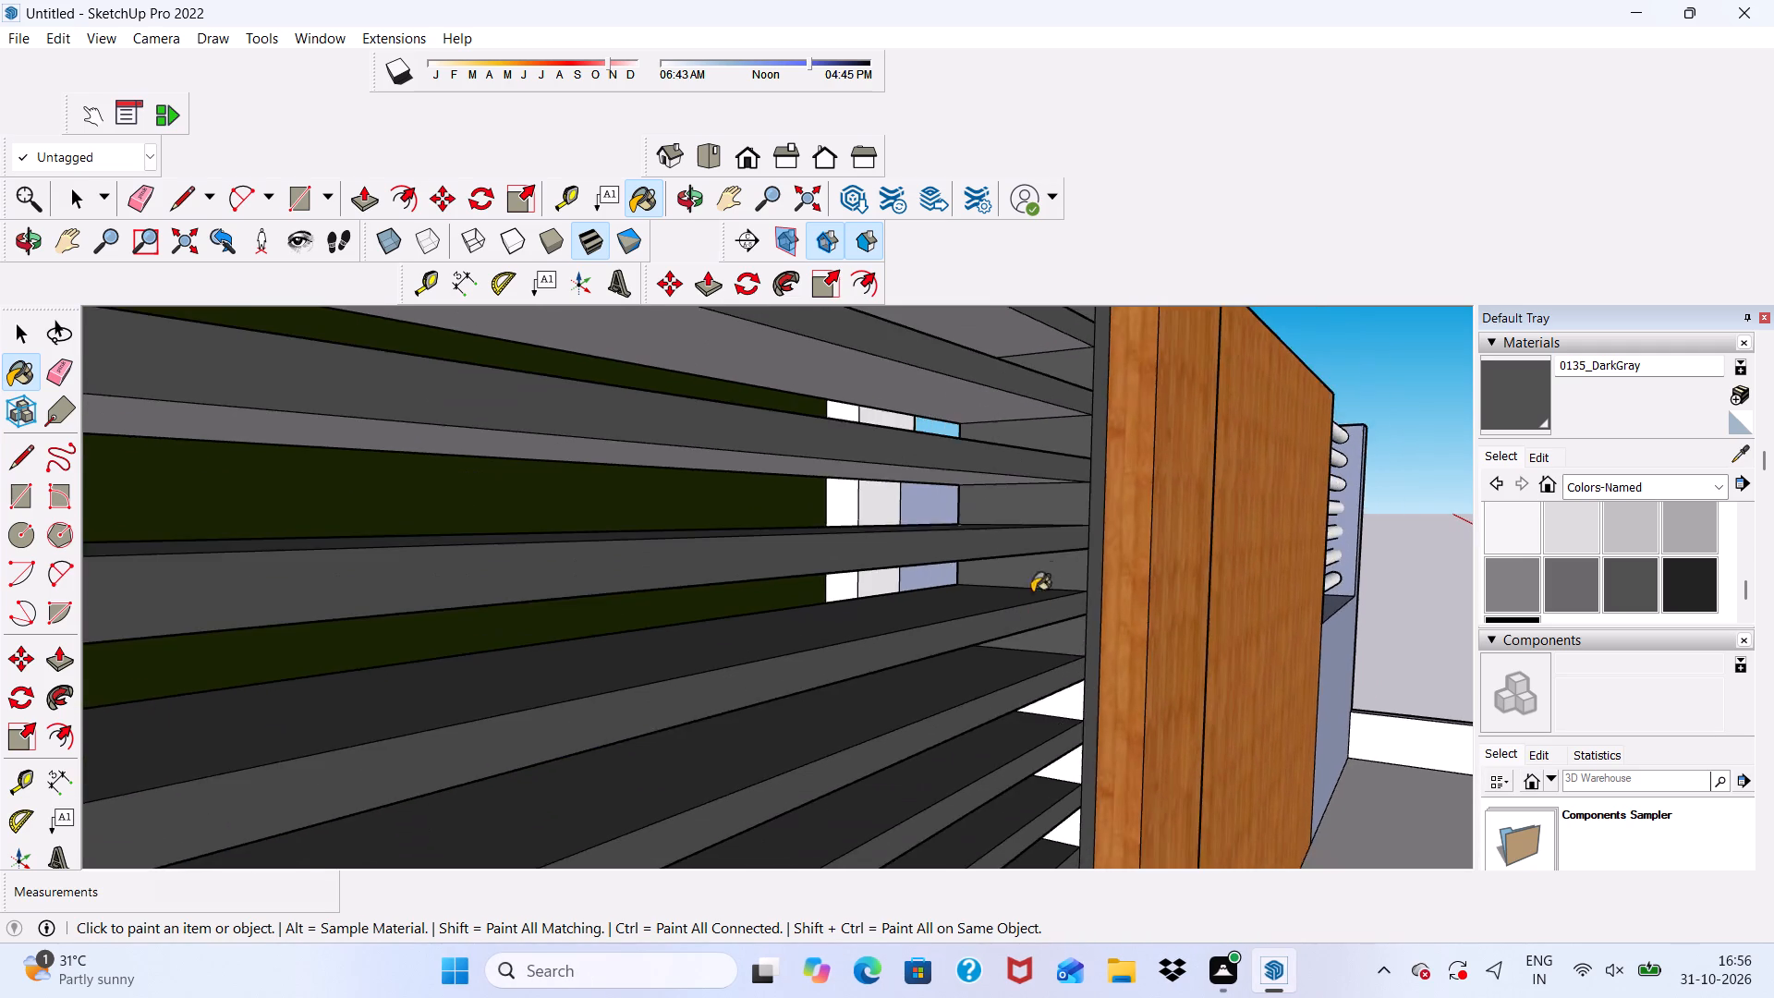
{"action": "scroll", "coordinate": [1035, 572], "scroll_direction": "down", "scroll_amount": 11}
{"action": "scroll", "coordinate": [1090, 735], "scroll_direction": "up", "scroll_amount": 5}
{"action": "scroll", "coordinate": [1040, 600], "scroll_direction": "up", "scroll_amount": 4}
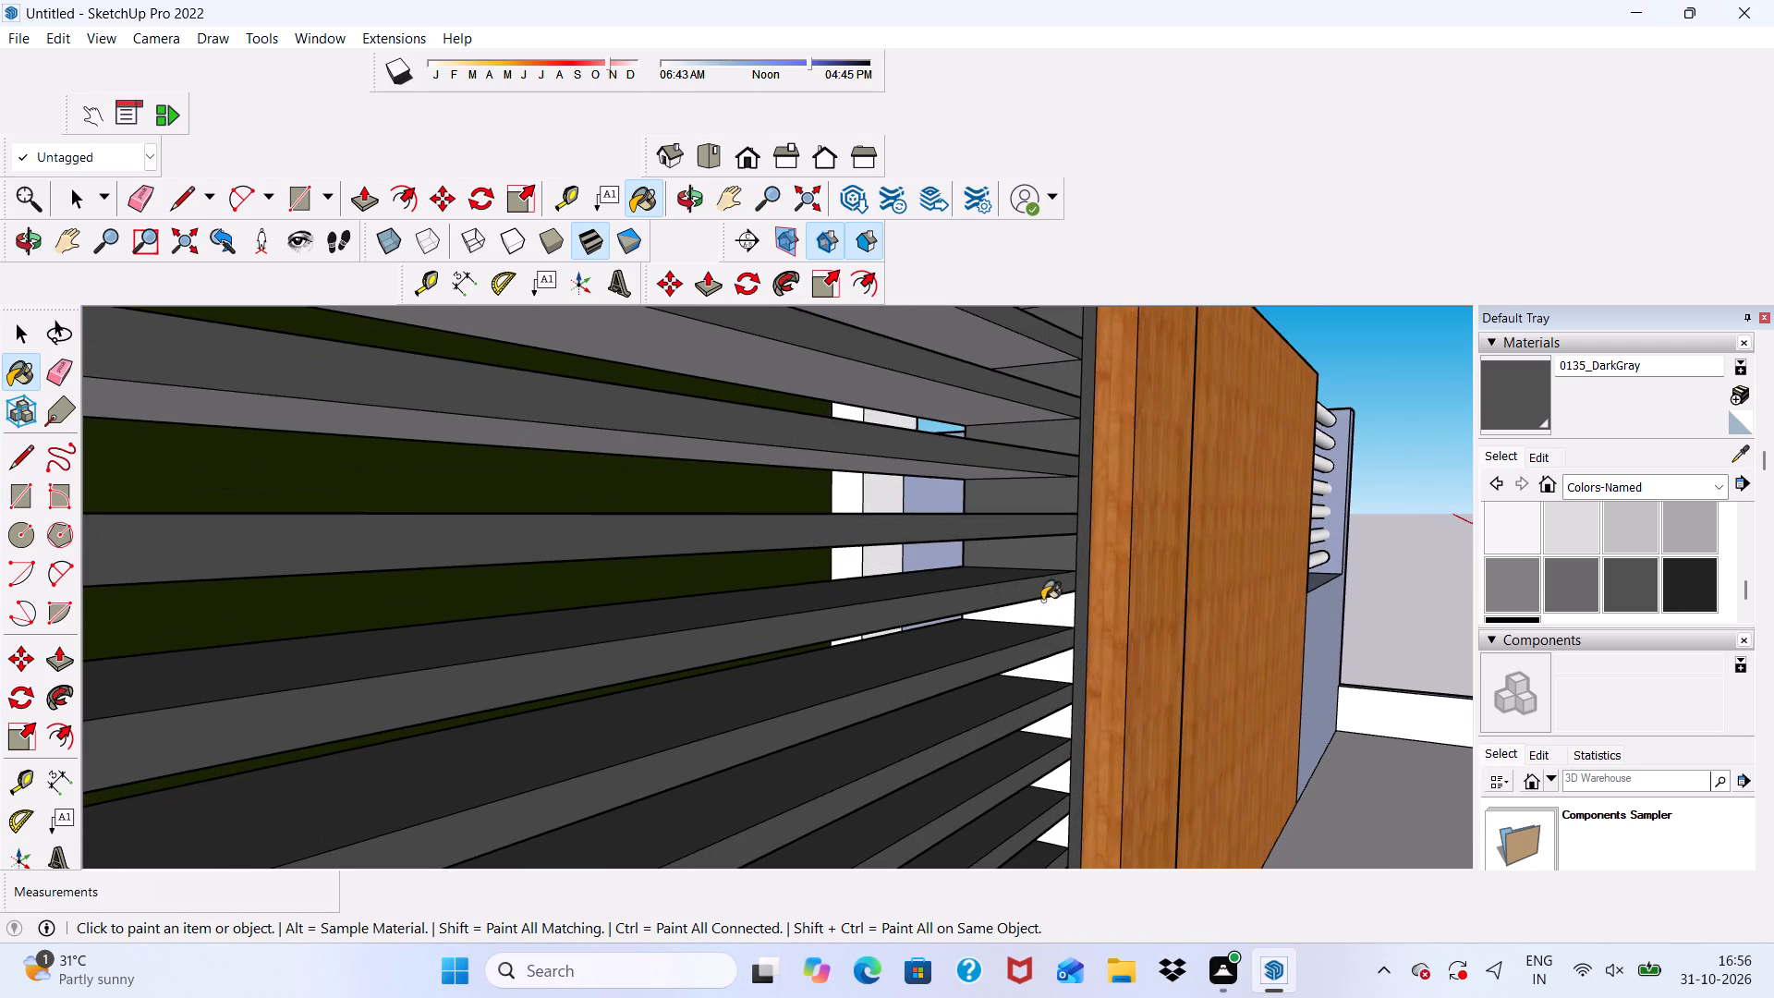
{"action": "left_click", "coordinate": [1051, 622]}
{"action": "scroll", "coordinate": [1078, 675], "scroll_direction": "up", "scroll_amount": 3}
{"action": "left_click", "coordinate": [1039, 675]}
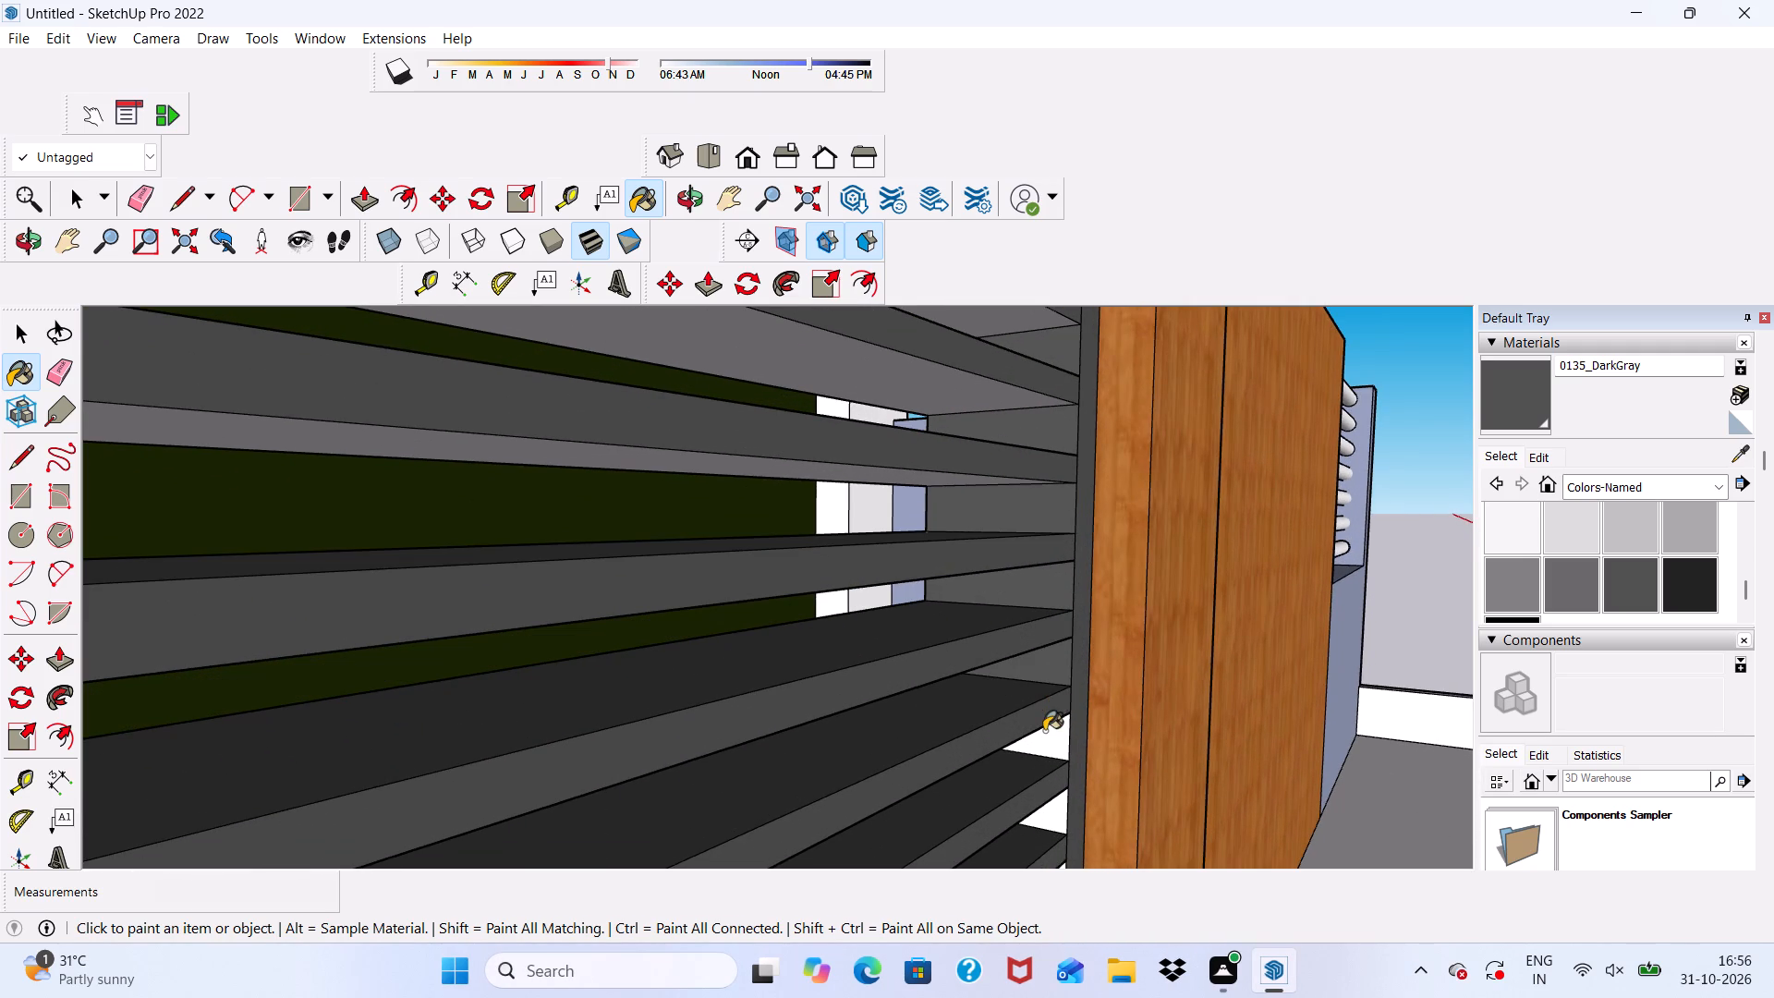
{"action": "left_click", "coordinate": [1044, 731]}
Paint the remaining lower gaps of the frame's inner side face at the right bay's outer end with 0135_DarkGray.
{"action": "scroll", "coordinate": [978, 613], "scroll_direction": "down", "scroll_amount": 5}
{"action": "scroll", "coordinate": [998, 789], "scroll_direction": "up", "scroll_amount": 5}
{"action": "left_click", "coordinate": [1019, 732]}
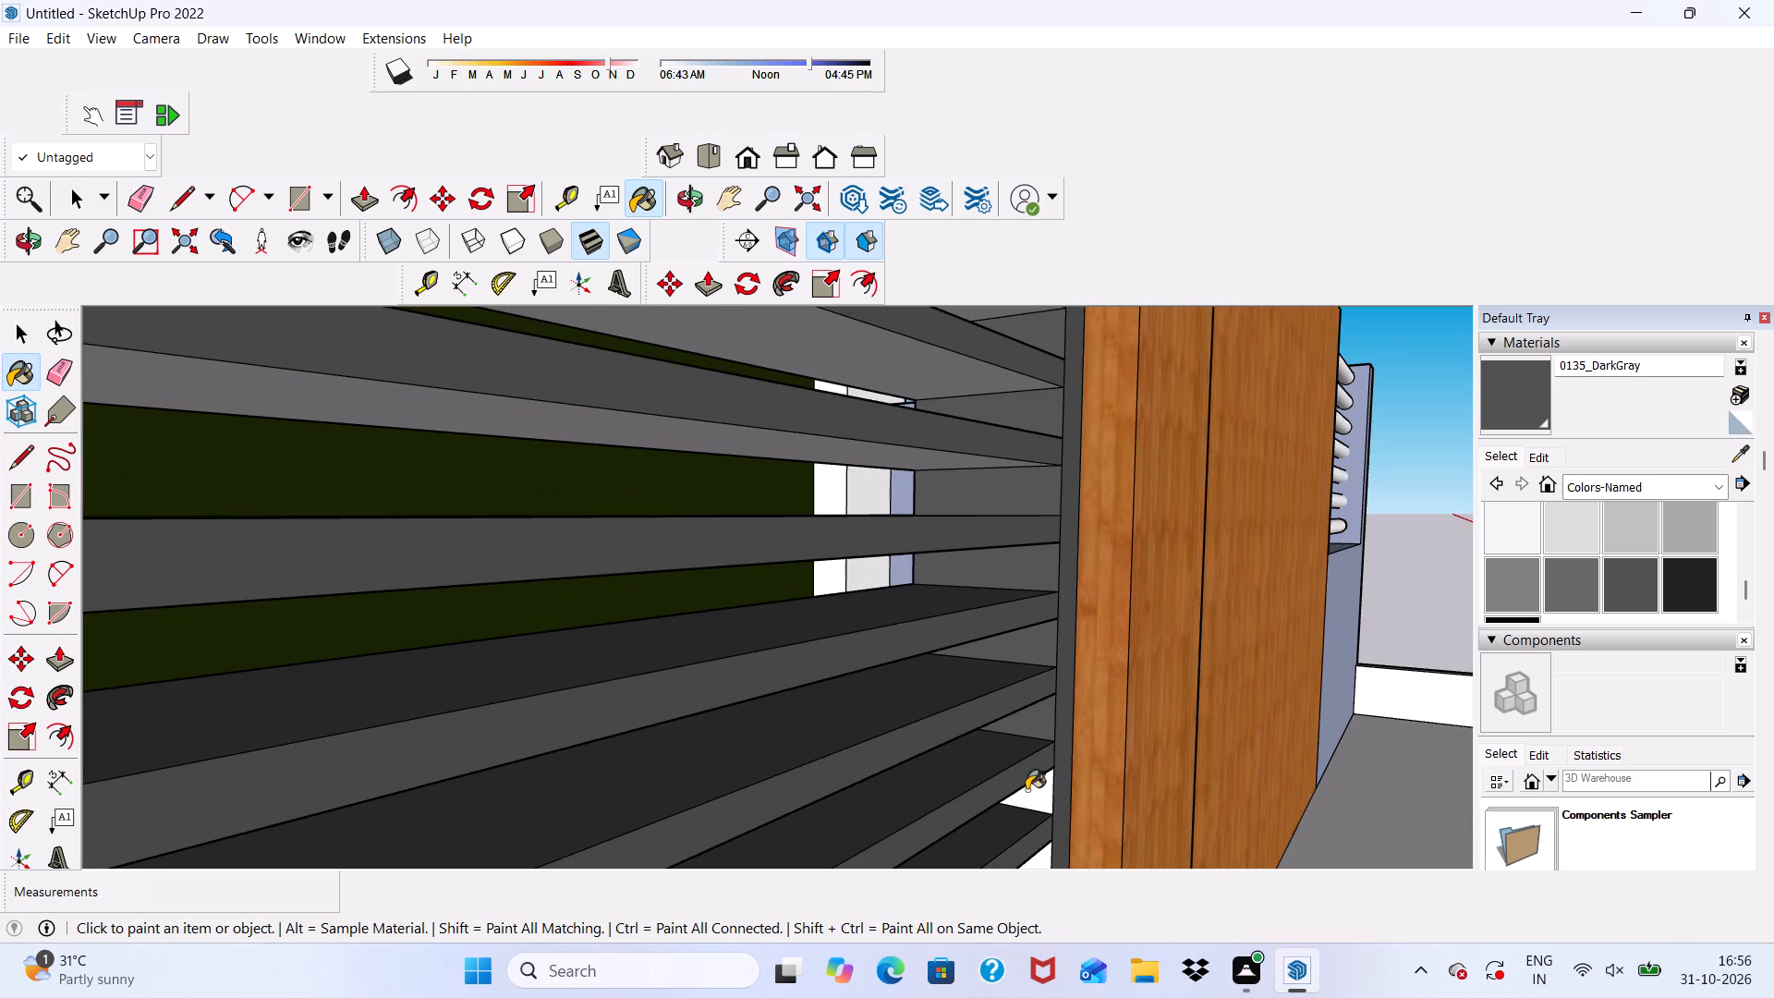
{"action": "left_click", "coordinate": [1027, 790]}
{"action": "scroll", "coordinate": [950, 610], "scroll_direction": "down", "scroll_amount": 6}
{"action": "scroll", "coordinate": [979, 784], "scroll_direction": "up", "scroll_amount": 7}
{"action": "left_click", "coordinate": [998, 751]}
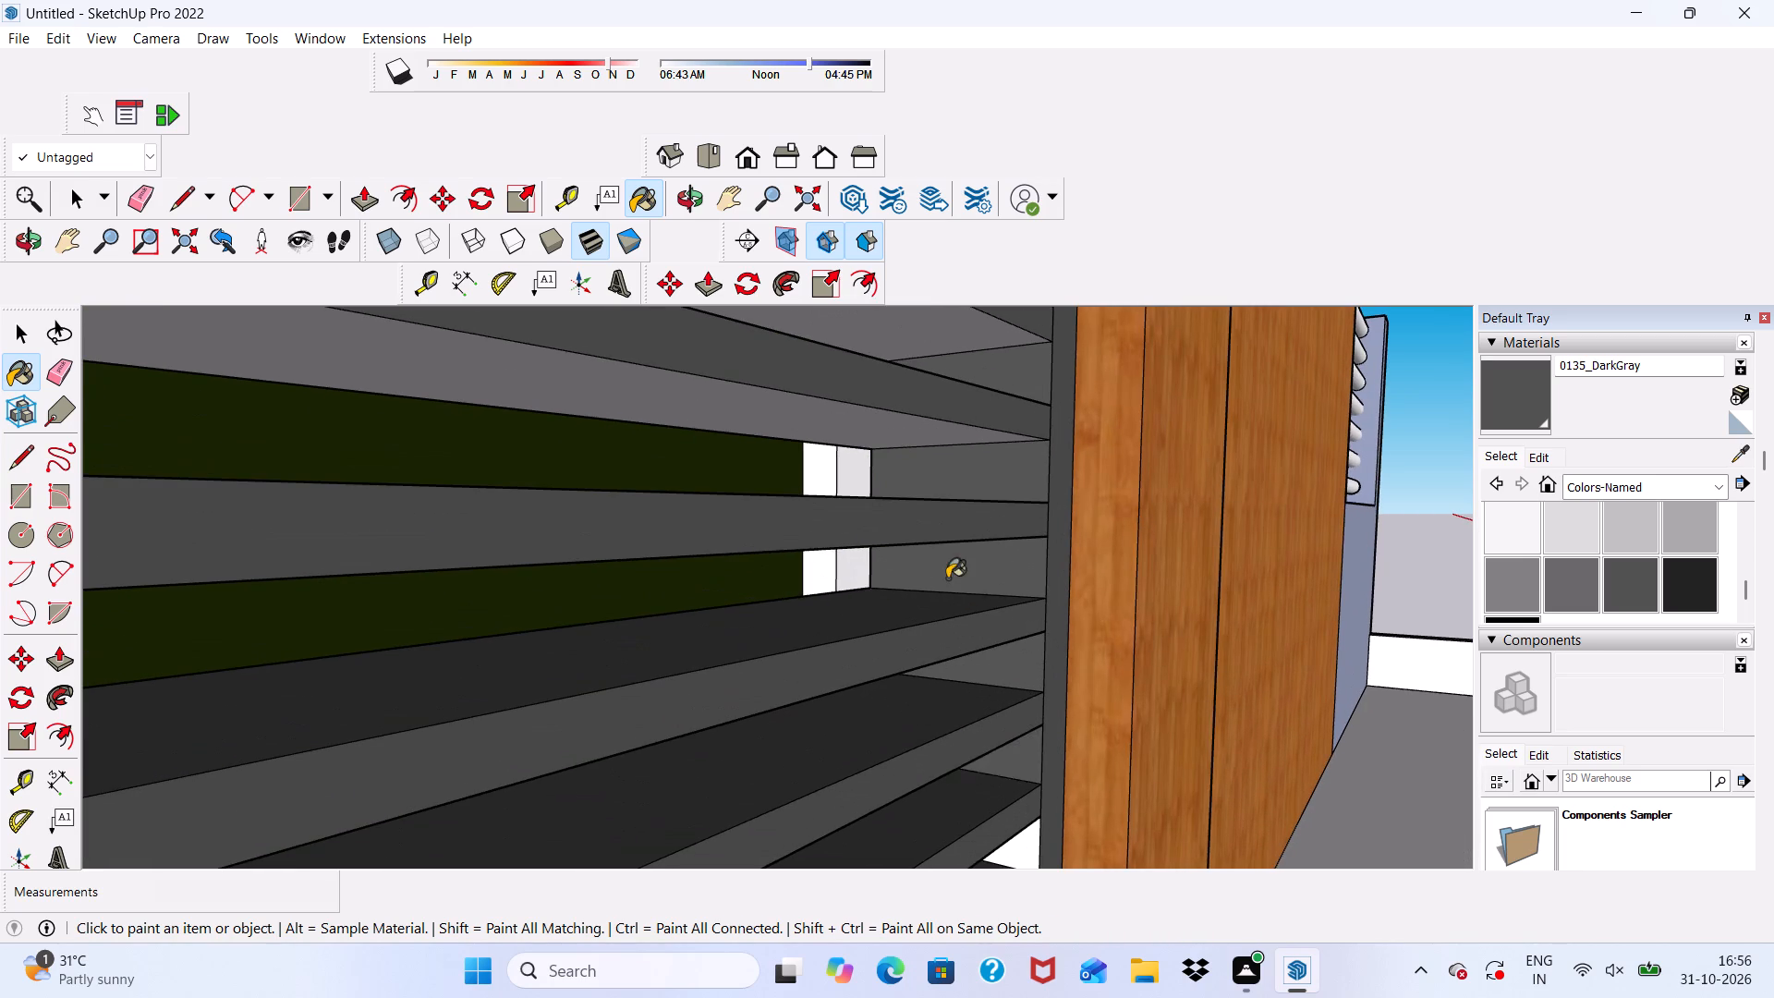
{"action": "scroll", "coordinate": [939, 572], "scroll_direction": "down", "scroll_amount": 5}
{"action": "scroll", "coordinate": [984, 785], "scroll_direction": "up", "scroll_amount": 5}
{"action": "left_click", "coordinate": [987, 709]}
{"action": "scroll", "coordinate": [951, 677], "scroll_direction": "down", "scroll_amount": 5}
{"action": "scroll", "coordinate": [959, 803], "scroll_direction": "up", "scroll_amount": 6}
{"action": "left_click", "coordinate": [975, 734]}
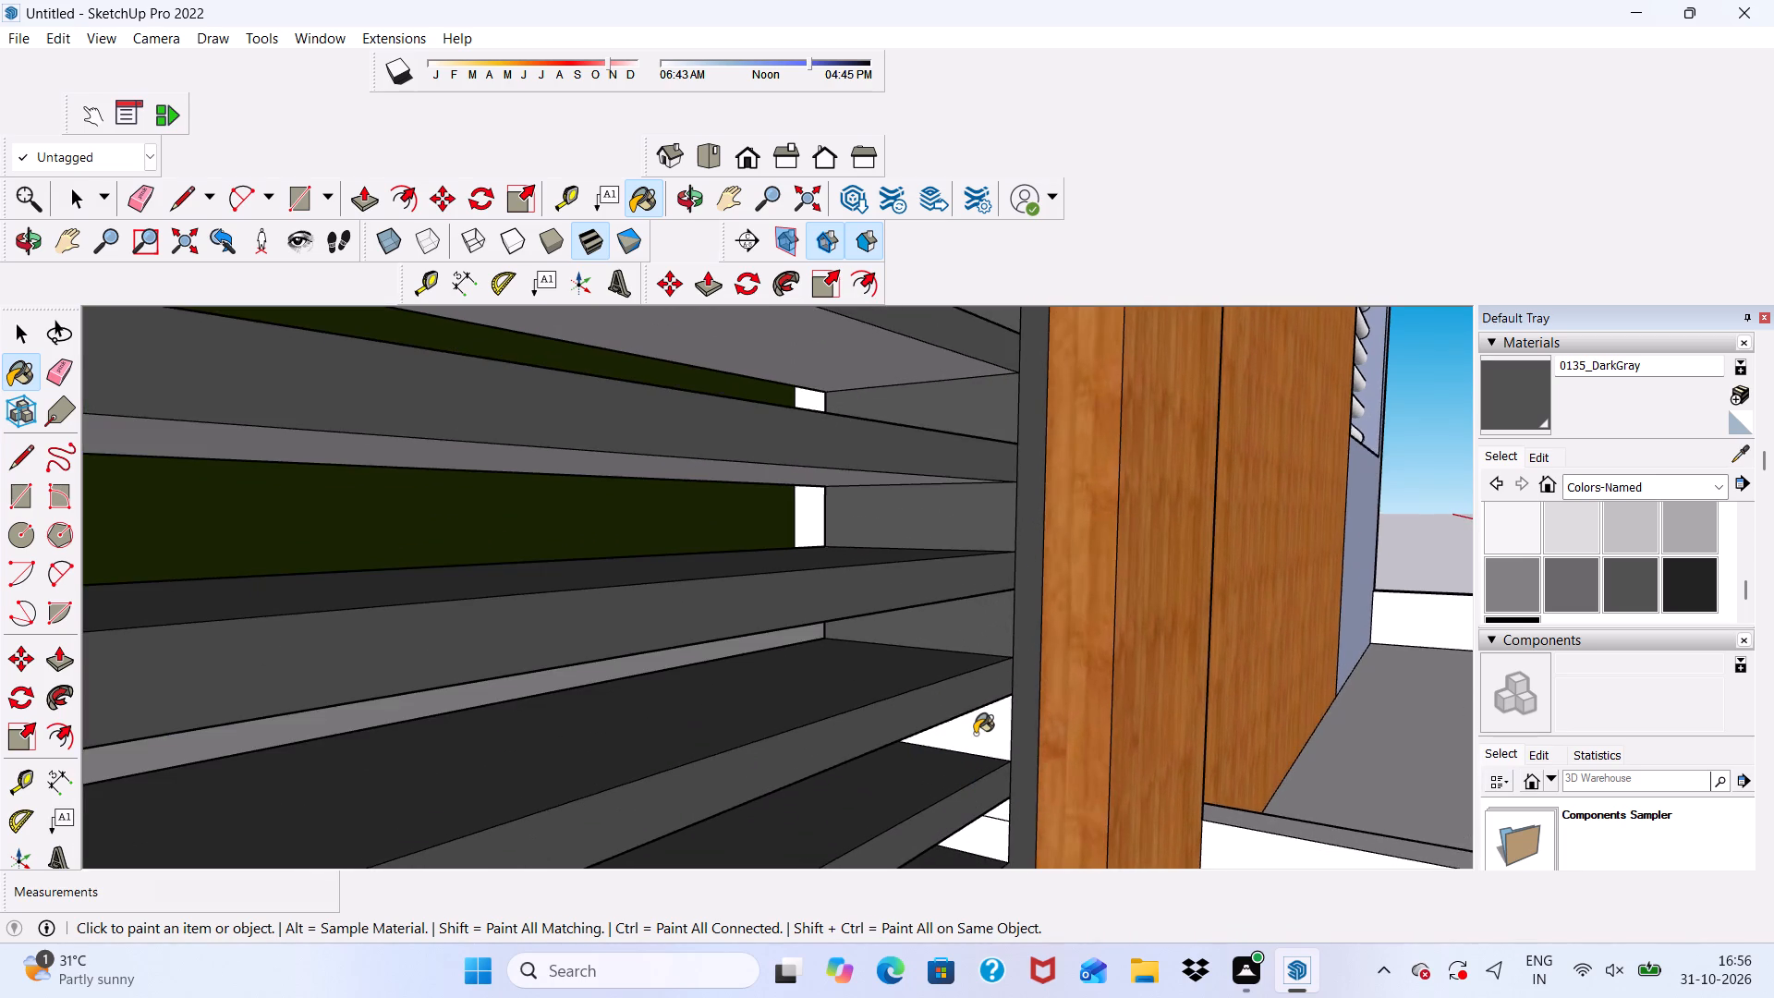
{"action": "scroll", "coordinate": [942, 649], "scroll_direction": "down", "scroll_amount": 6}
{"action": "scroll", "coordinate": [968, 864], "scroll_direction": "up", "scroll_amount": 10}
{"action": "left_click", "coordinate": [964, 699]}
{"action": "left_click", "coordinate": [980, 644]}
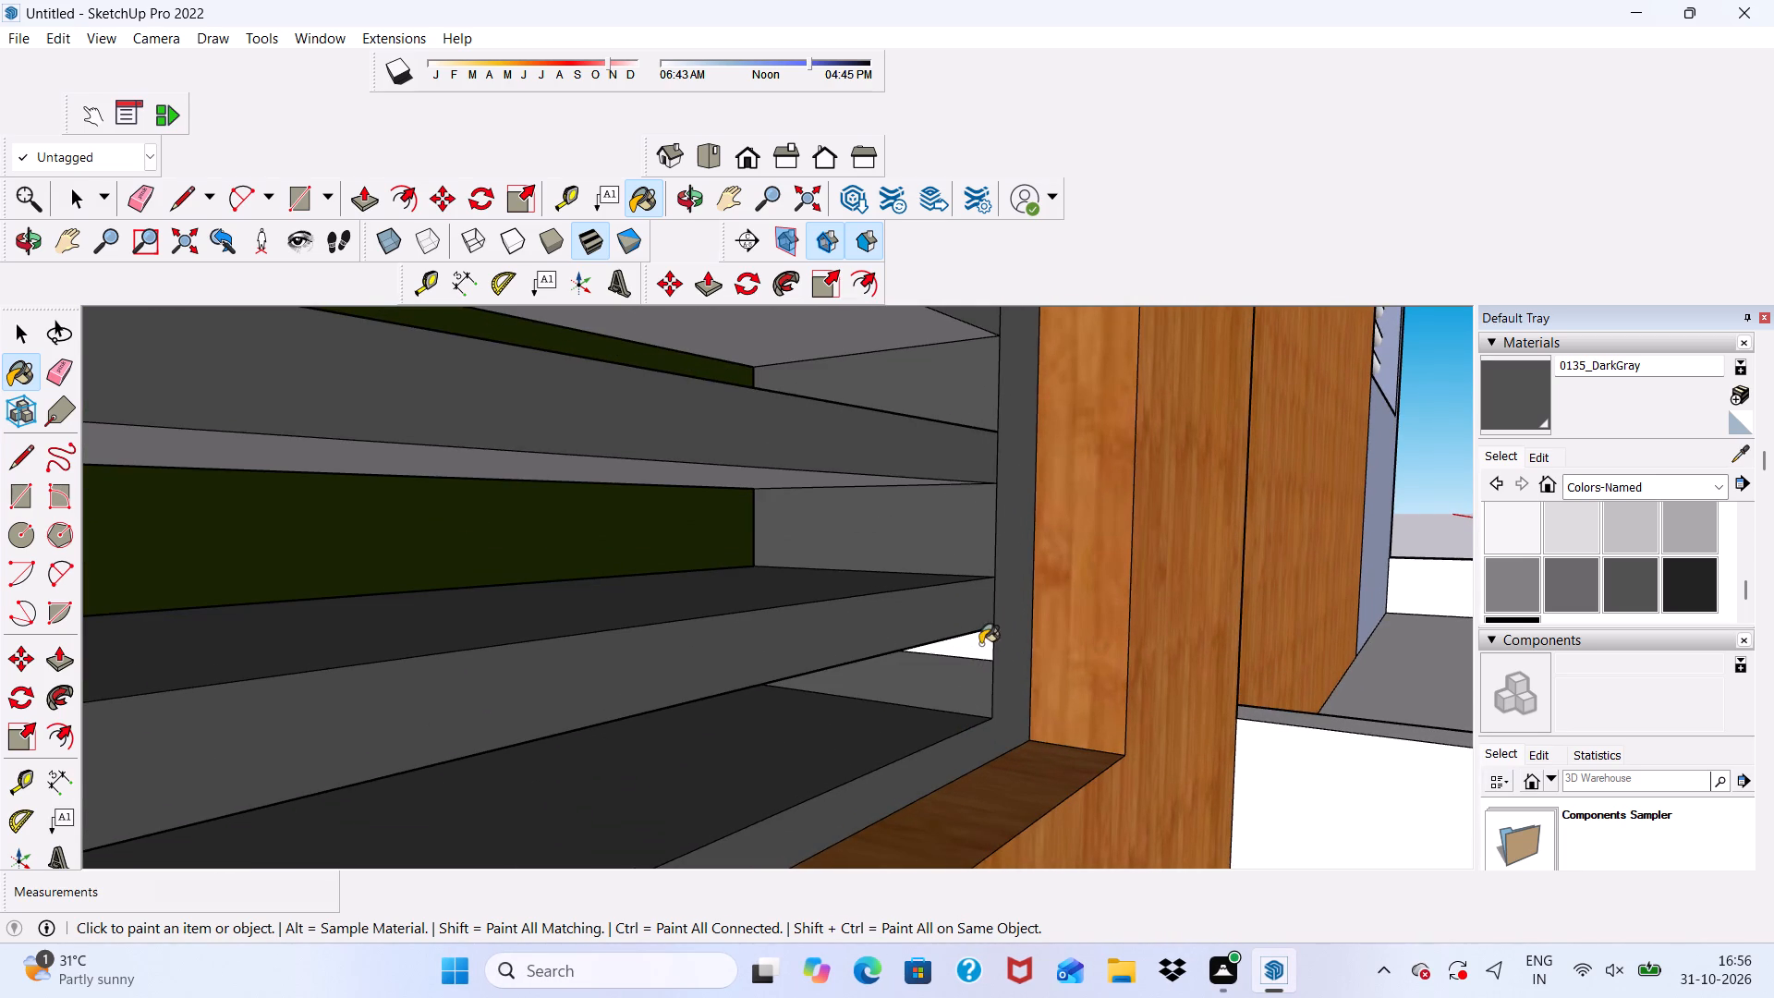
Paint the undersides of the upper slats in the grille's right bay with 0135_DarkGray.
{"action": "scroll", "coordinate": [945, 677], "scroll_direction": "down", "scroll_amount": 9}
{"action": "middle_click_drag", "start_coordinate": [1082, 688], "coordinate": [846, 662]}
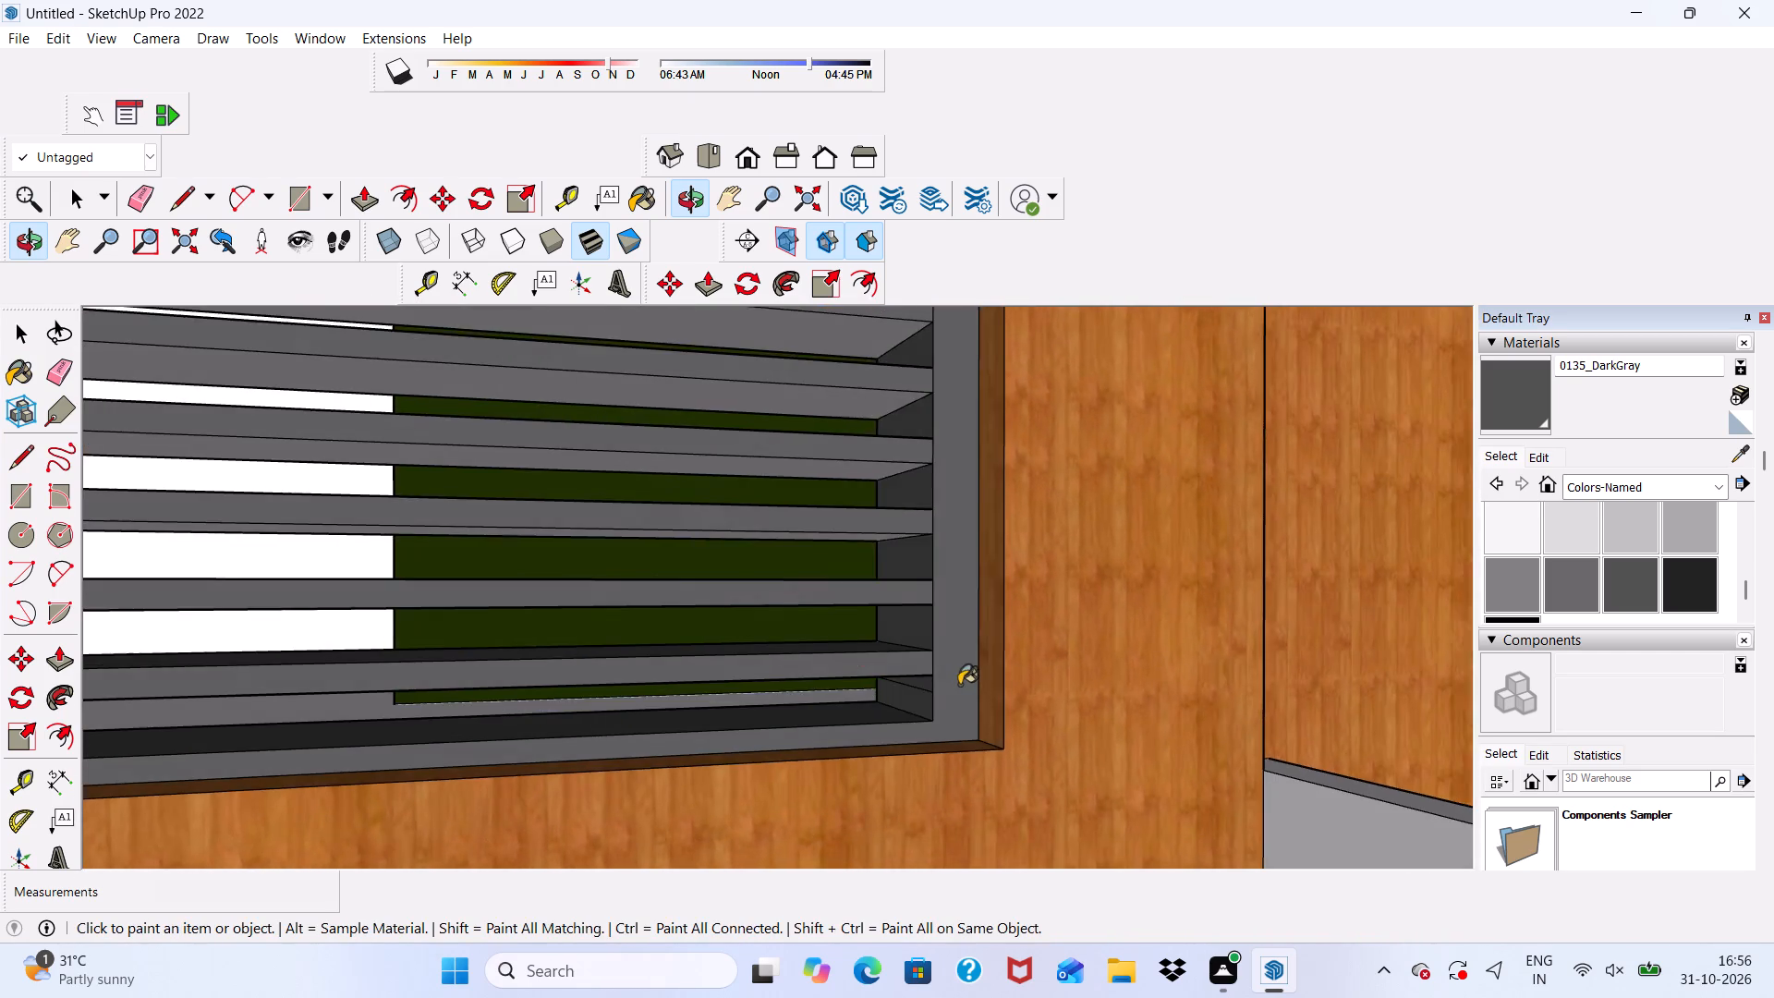
{"action": "scroll", "coordinate": [961, 682], "scroll_direction": "down", "scroll_amount": 18}
{"action": "middle_click_drag", "start_coordinate": [1262, 684], "coordinate": [849, 695]}
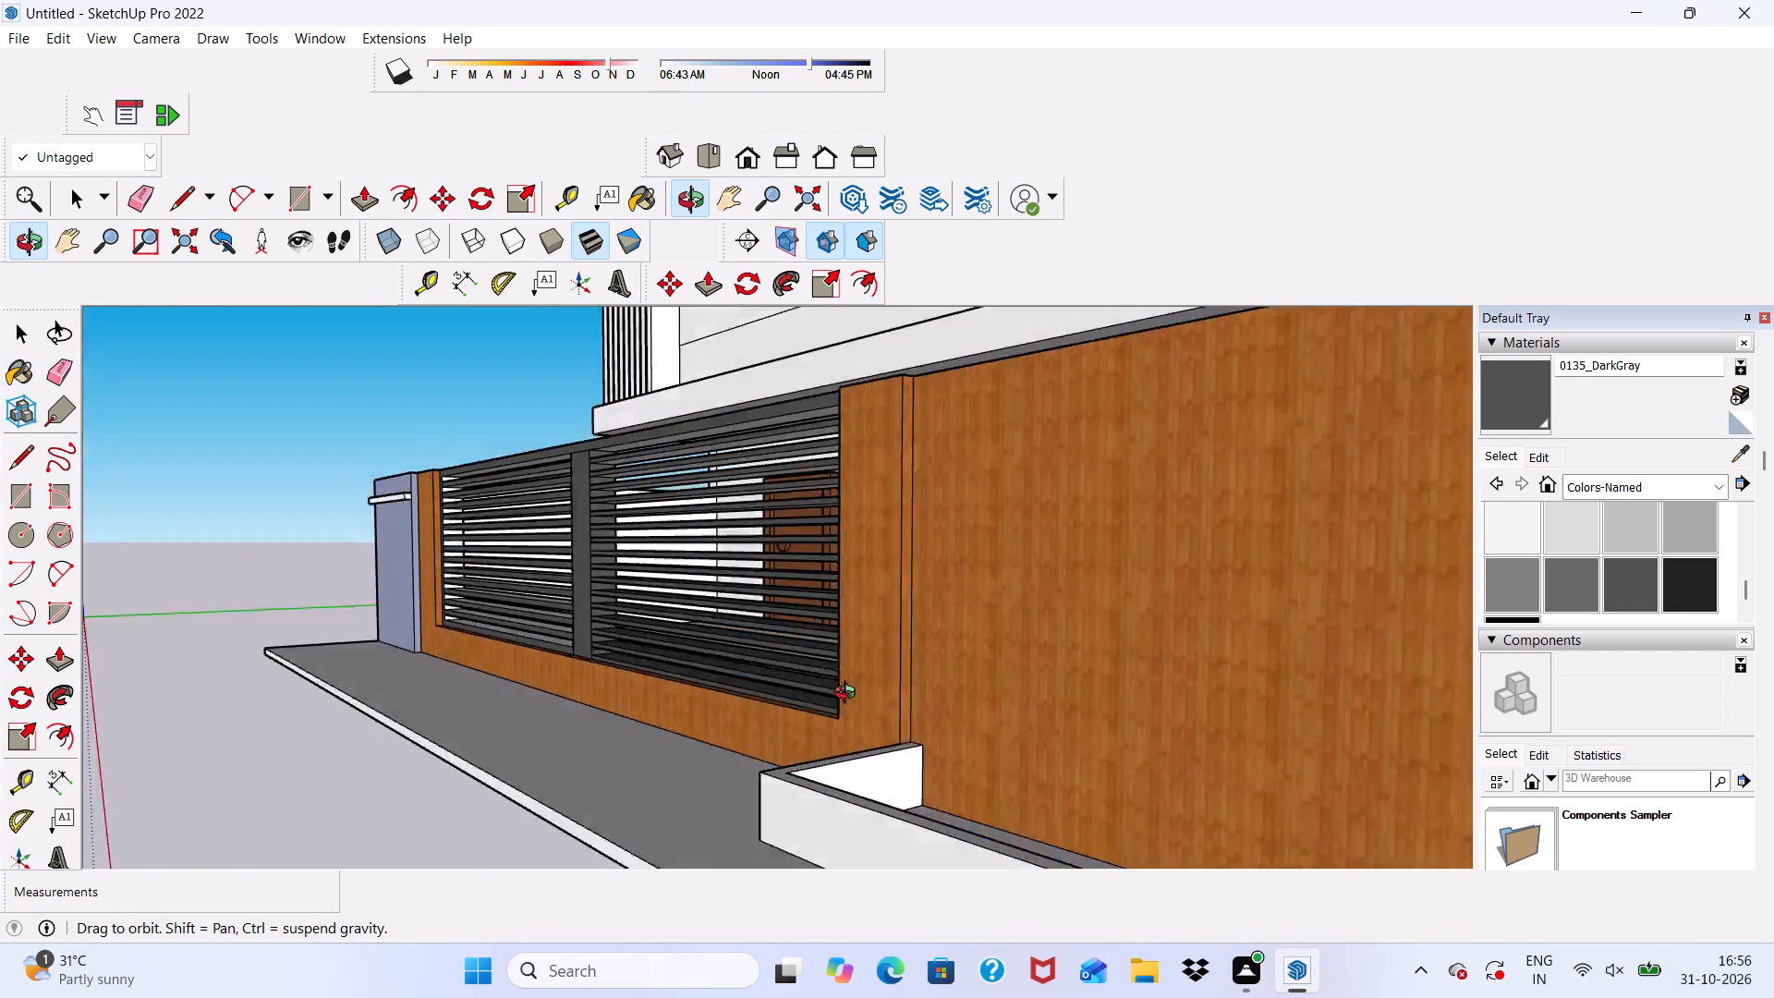
{"action": "middle_click_drag", "start_coordinate": [849, 695], "coordinate": [1072, 588]}
{"action": "scroll", "coordinate": [516, 512], "scroll_direction": "up", "scroll_amount": 6}
{"action": "scroll", "coordinate": [773, 316], "scroll_direction": "up", "scroll_amount": 6}
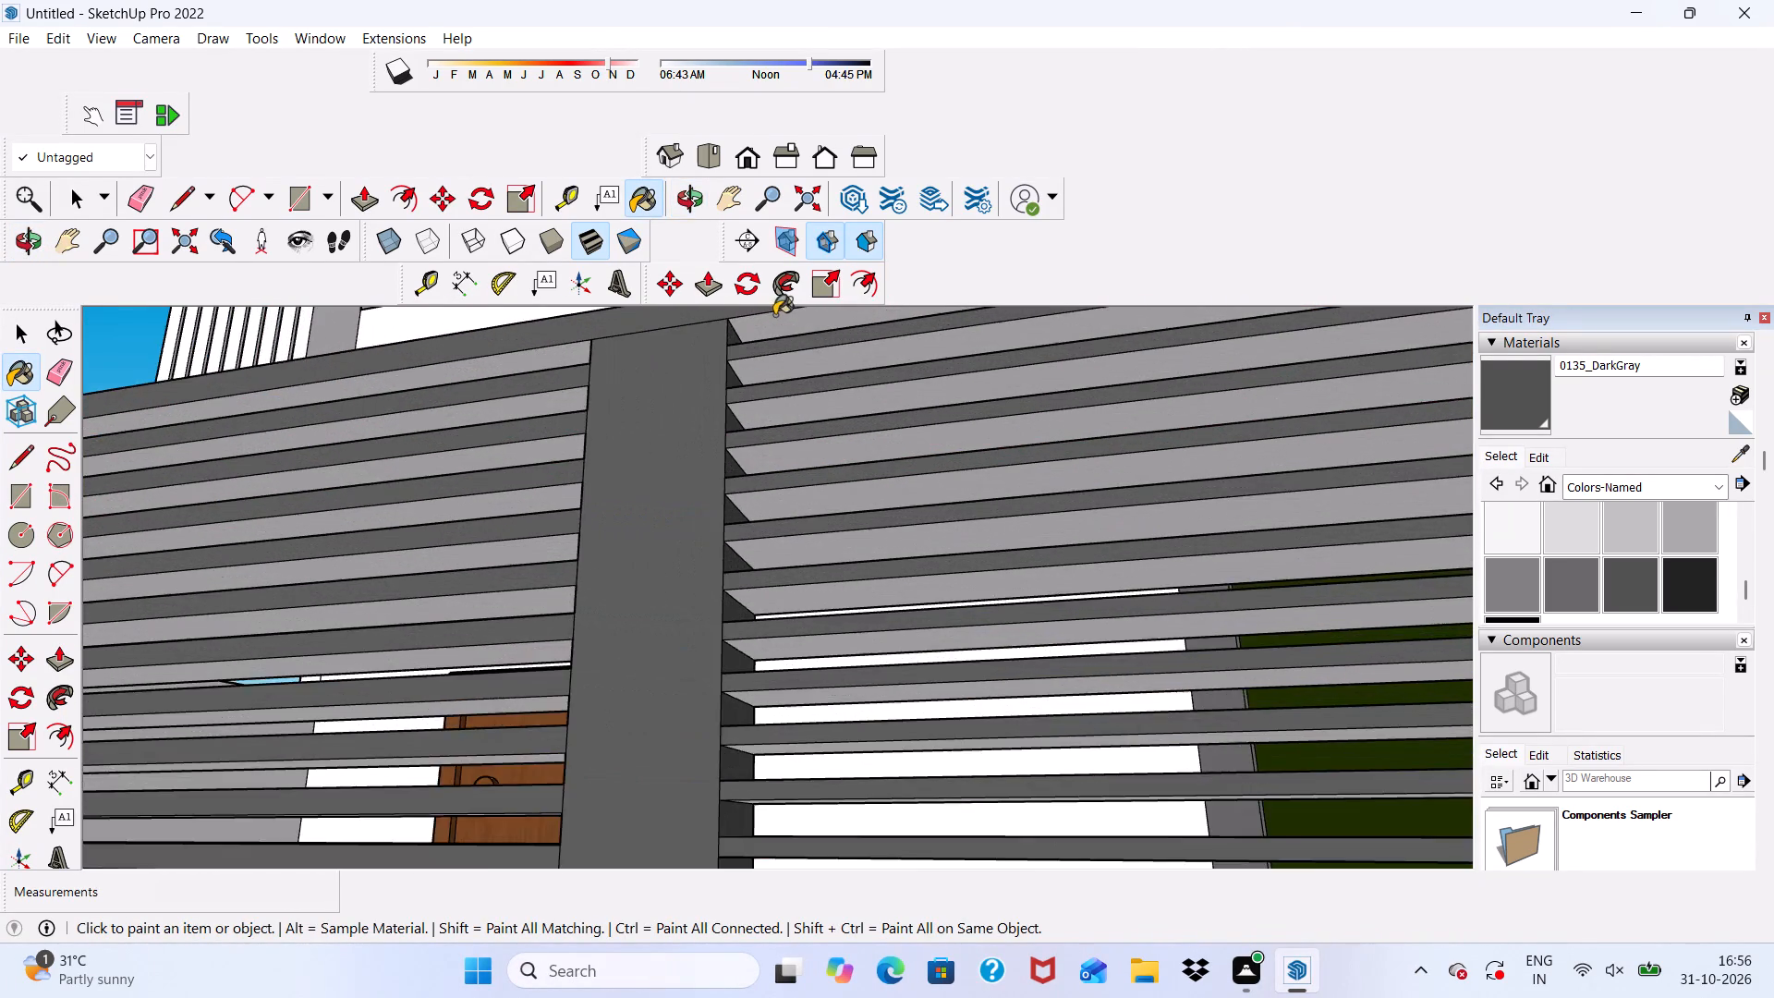
{"action": "scroll", "coordinate": [774, 315], "scroll_direction": "up", "scroll_amount": 6}
{"action": "left_click", "coordinate": [776, 319]}
{"action": "left_click", "coordinate": [741, 407]}
{"action": "left_click", "coordinate": [786, 503]}
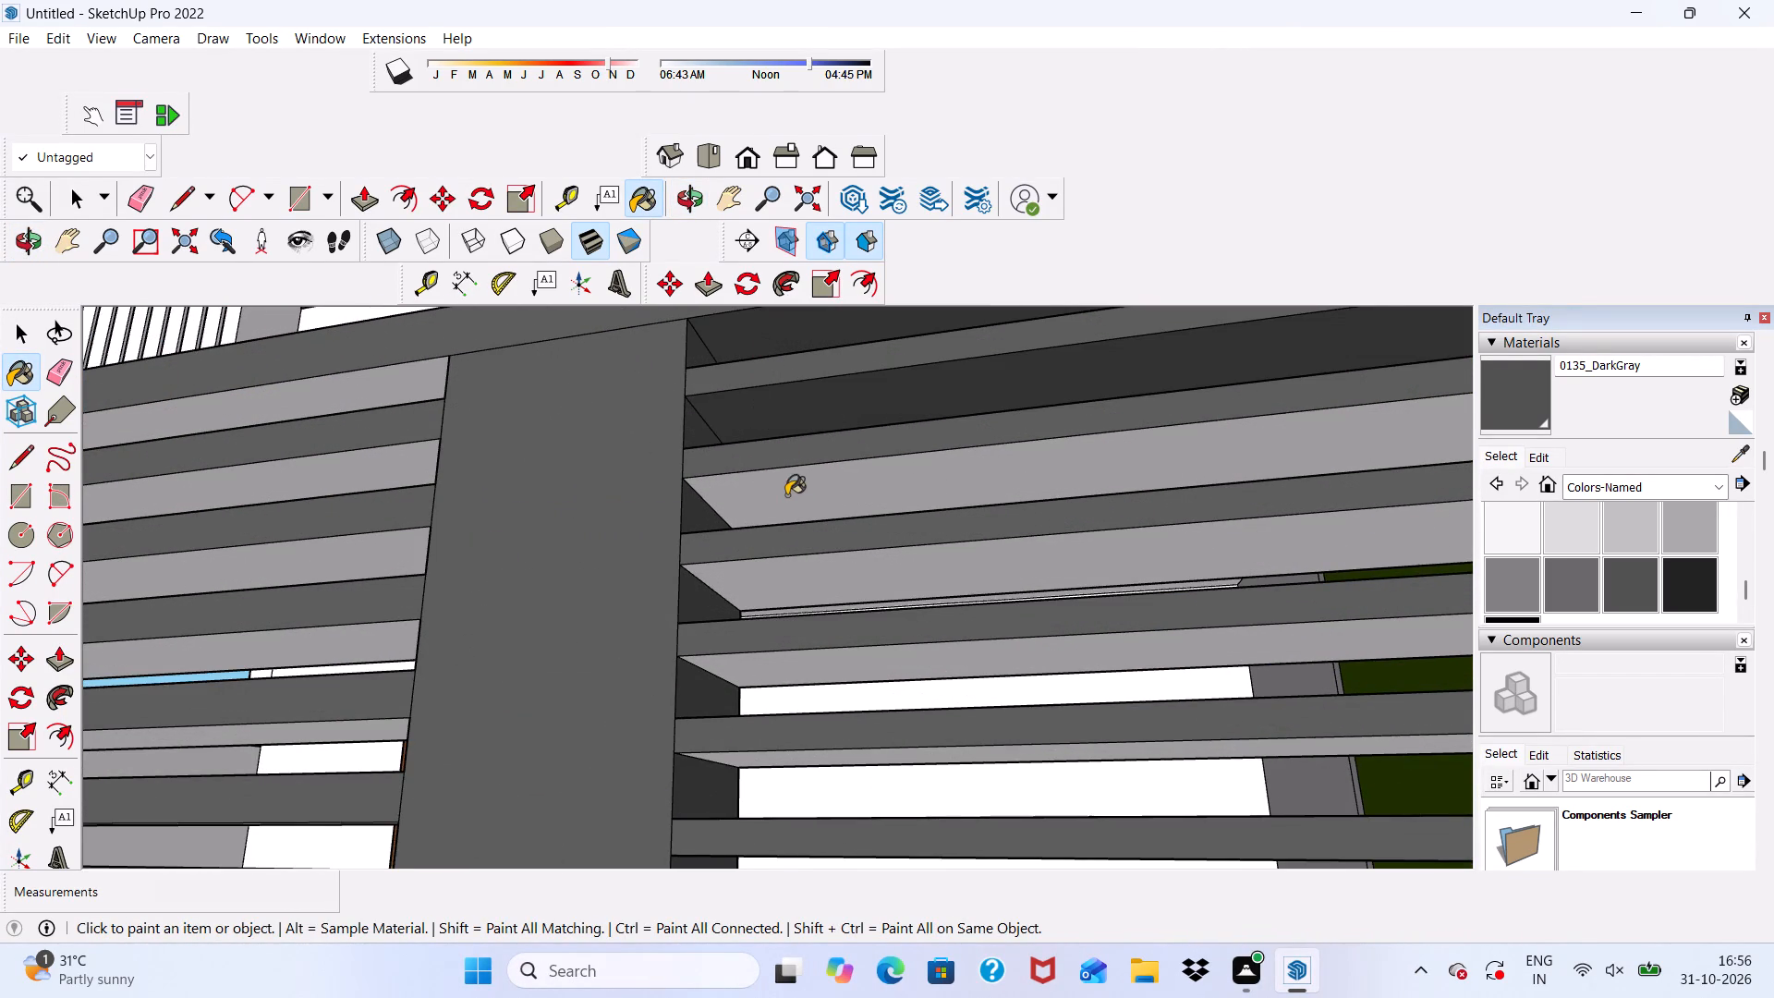
{"action": "scroll", "coordinate": [744, 422], "scroll_direction": "down", "scroll_amount": 7}
{"action": "scroll", "coordinate": [775, 508], "scroll_direction": "up", "scroll_amount": 7}
{"action": "left_click", "coordinate": [776, 505]}
{"action": "left_click", "coordinate": [774, 595]}
Paint the undersides of the middle slats in the grille's right bay with 0135_DarkGray.
{"action": "scroll", "coordinate": [759, 531], "scroll_direction": "down", "scroll_amount": 6}
{"action": "scroll", "coordinate": [774, 640], "scroll_direction": "up", "scroll_amount": 6}
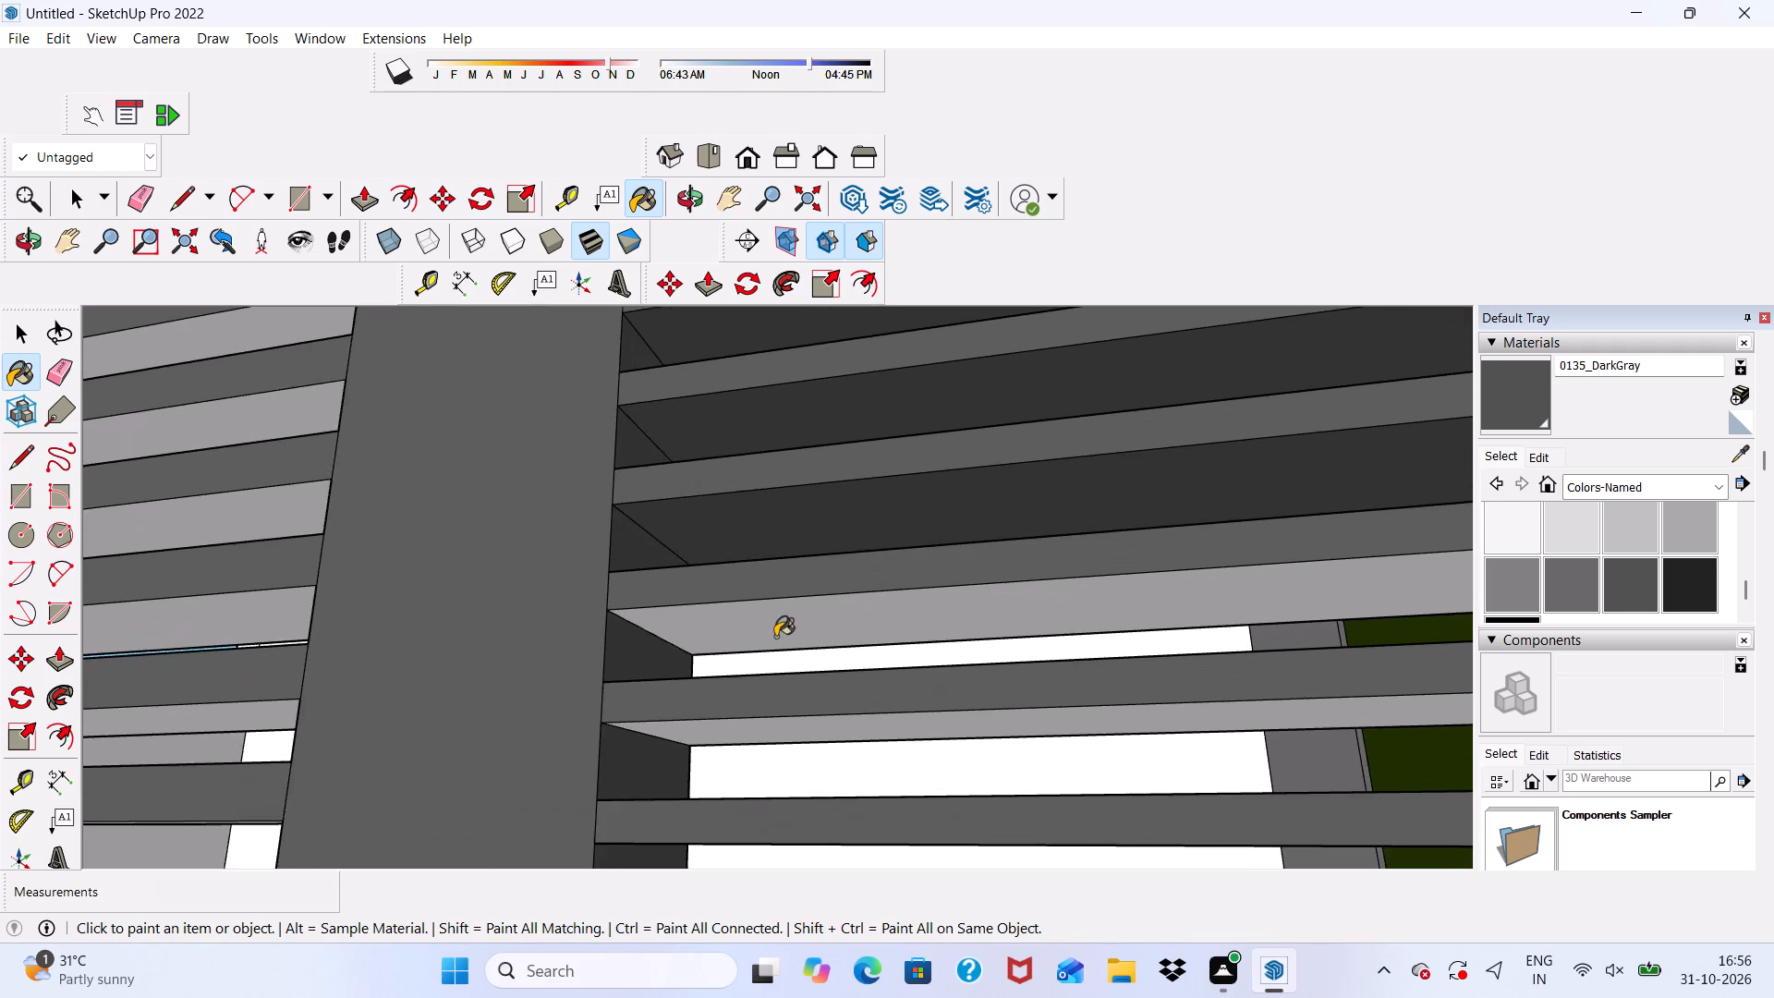
{"action": "left_click", "coordinate": [775, 637]}
{"action": "scroll", "coordinate": [764, 560], "scroll_direction": "down", "scroll_amount": 7}
{"action": "scroll", "coordinate": [768, 672], "scroll_direction": "up", "scroll_amount": 4}
{"action": "left_click", "coordinate": [770, 671]}
{"action": "scroll", "coordinate": [732, 559], "scroll_direction": "down", "scroll_amount": 6}
{"action": "scroll", "coordinate": [754, 694], "scroll_direction": "up", "scroll_amount": 7}
{"action": "scroll", "coordinate": [732, 630], "scroll_direction": "down", "scroll_amount": 5}
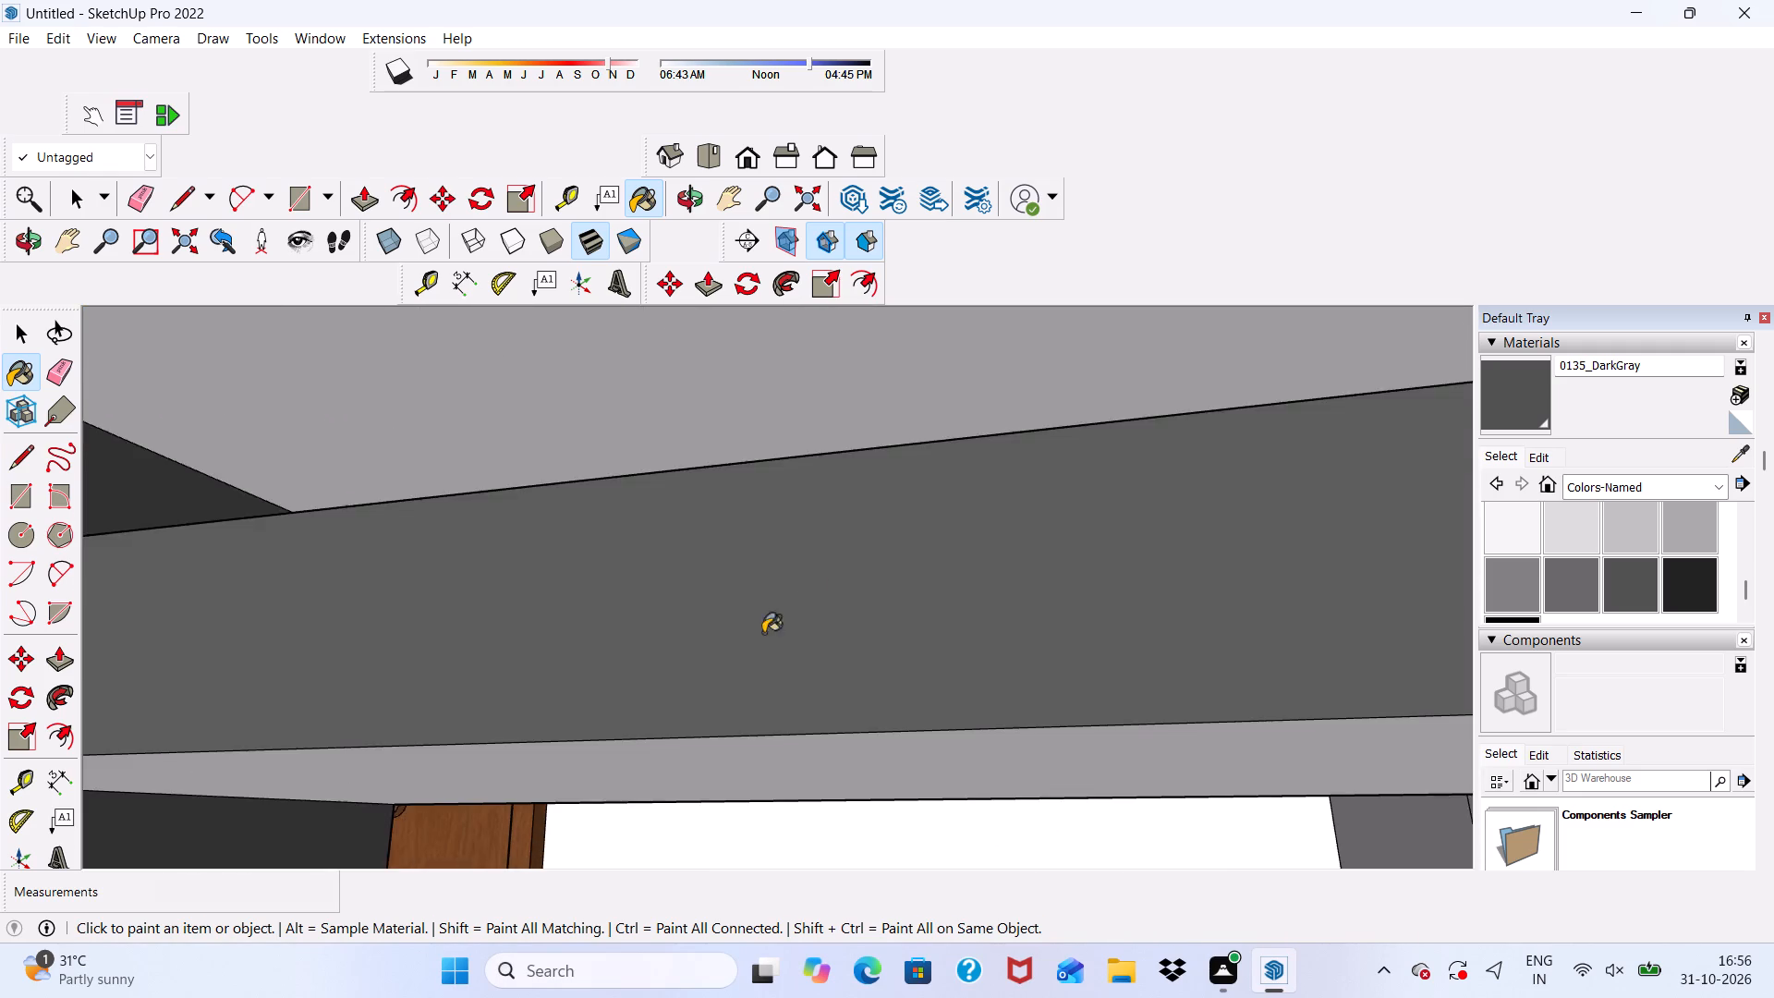
{"action": "scroll", "coordinate": [763, 633], "scroll_direction": "down", "scroll_amount": 8}
{"action": "scroll", "coordinate": [653, 600], "scroll_direction": "down", "scroll_amount": 5}
{"action": "scroll", "coordinate": [647, 654], "scroll_direction": "up", "scroll_amount": 1}
{"action": "left_click", "coordinate": [647, 654]}
{"action": "left_click", "coordinate": [609, 453]}
{"action": "scroll", "coordinate": [609, 458], "scroll_direction": "down", "scroll_amount": 8}
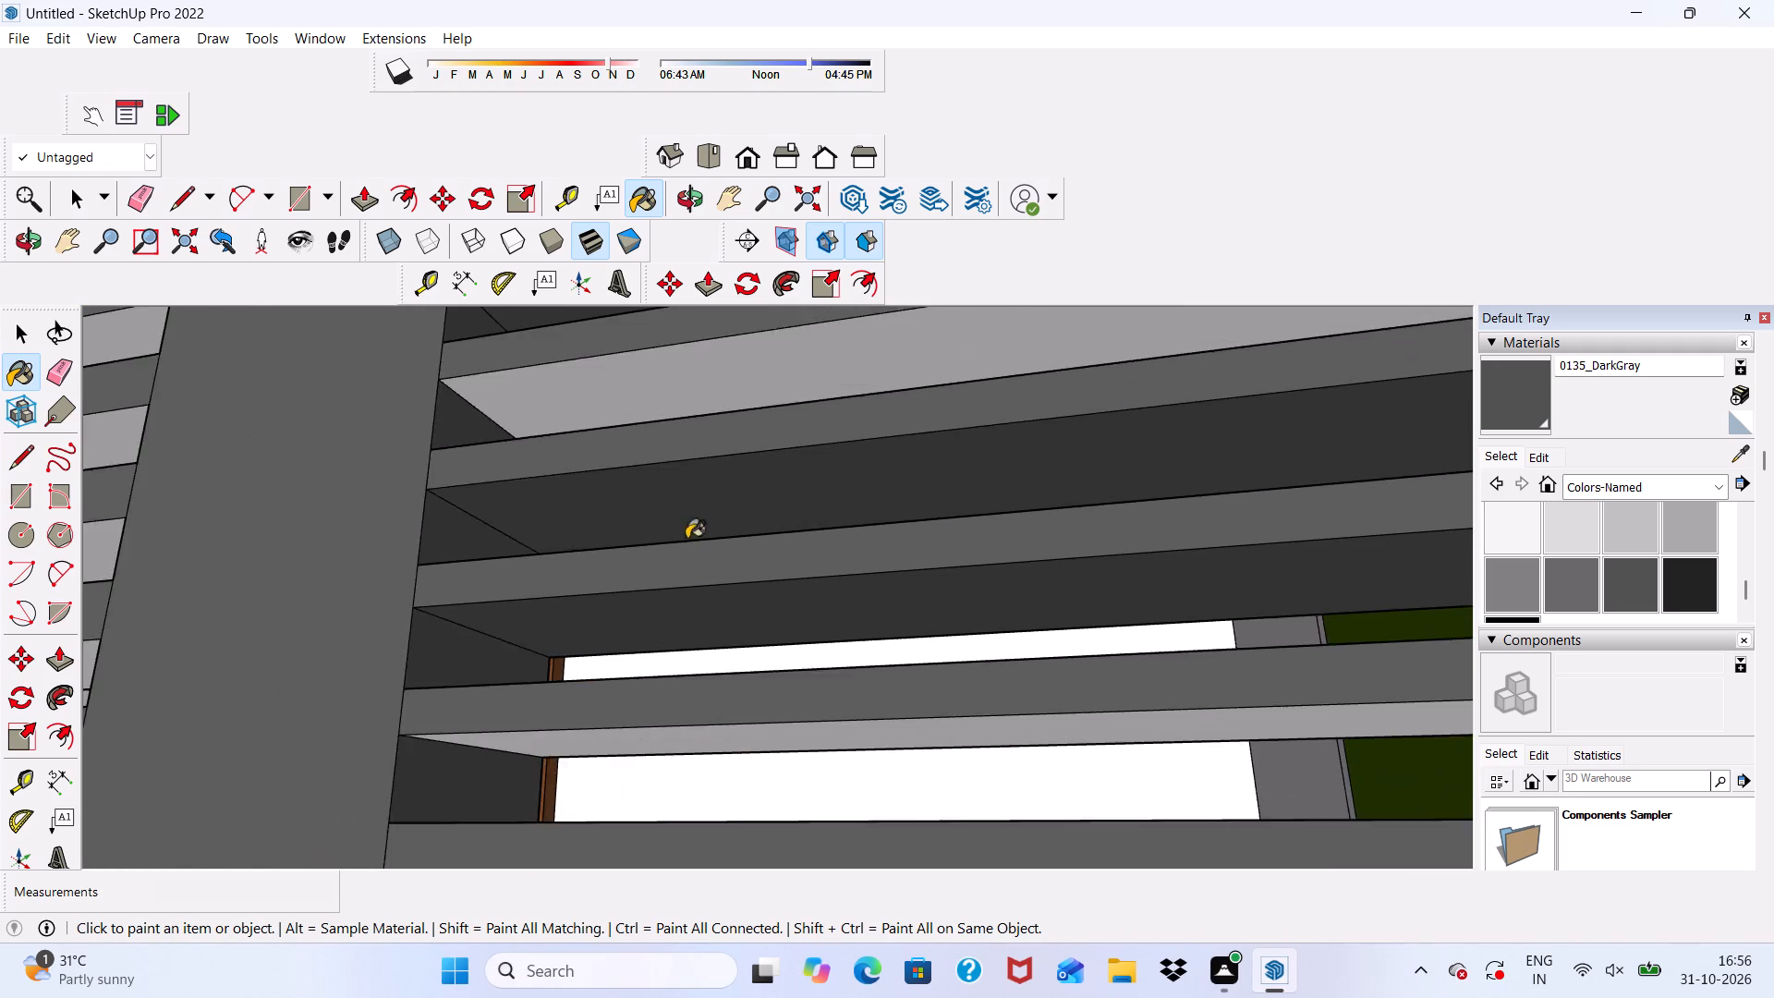
{"action": "scroll", "coordinate": [687, 539], "scroll_direction": "down", "scroll_amount": 5}
{"action": "left_click", "coordinate": [675, 464]}
Paint the undersides of the remaining lower slats in the grille's right bay with 0135_DarkGray.
{"action": "scroll", "coordinate": [666, 645], "scroll_direction": "down", "scroll_amount": 1}
{"action": "scroll", "coordinate": [670, 688], "scroll_direction": "up", "scroll_amount": 4}
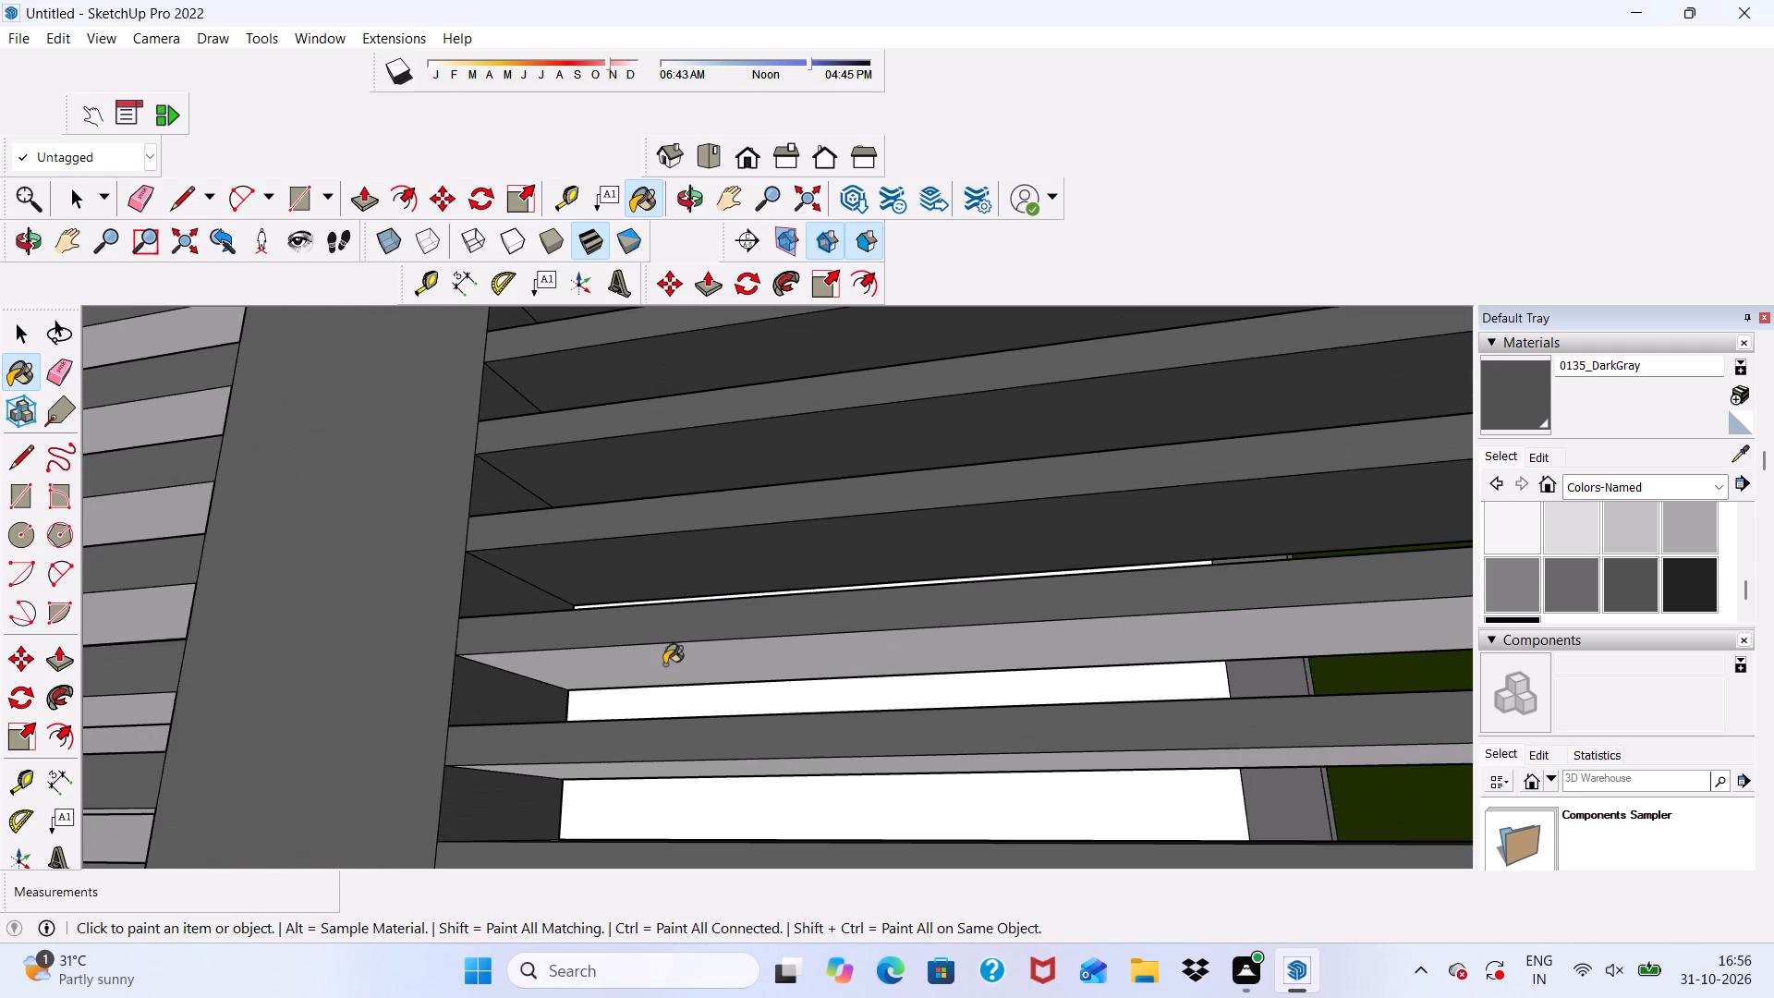
{"action": "left_click", "coordinate": [662, 659]}
{"action": "scroll", "coordinate": [666, 740], "scroll_direction": "down", "scroll_amount": 1}
{"action": "left_click", "coordinate": [672, 771]}
{"action": "scroll", "coordinate": [629, 587], "scroll_direction": "down", "scroll_amount": 6}
{"action": "scroll", "coordinate": [690, 845], "scroll_direction": "up", "scroll_amount": 7}
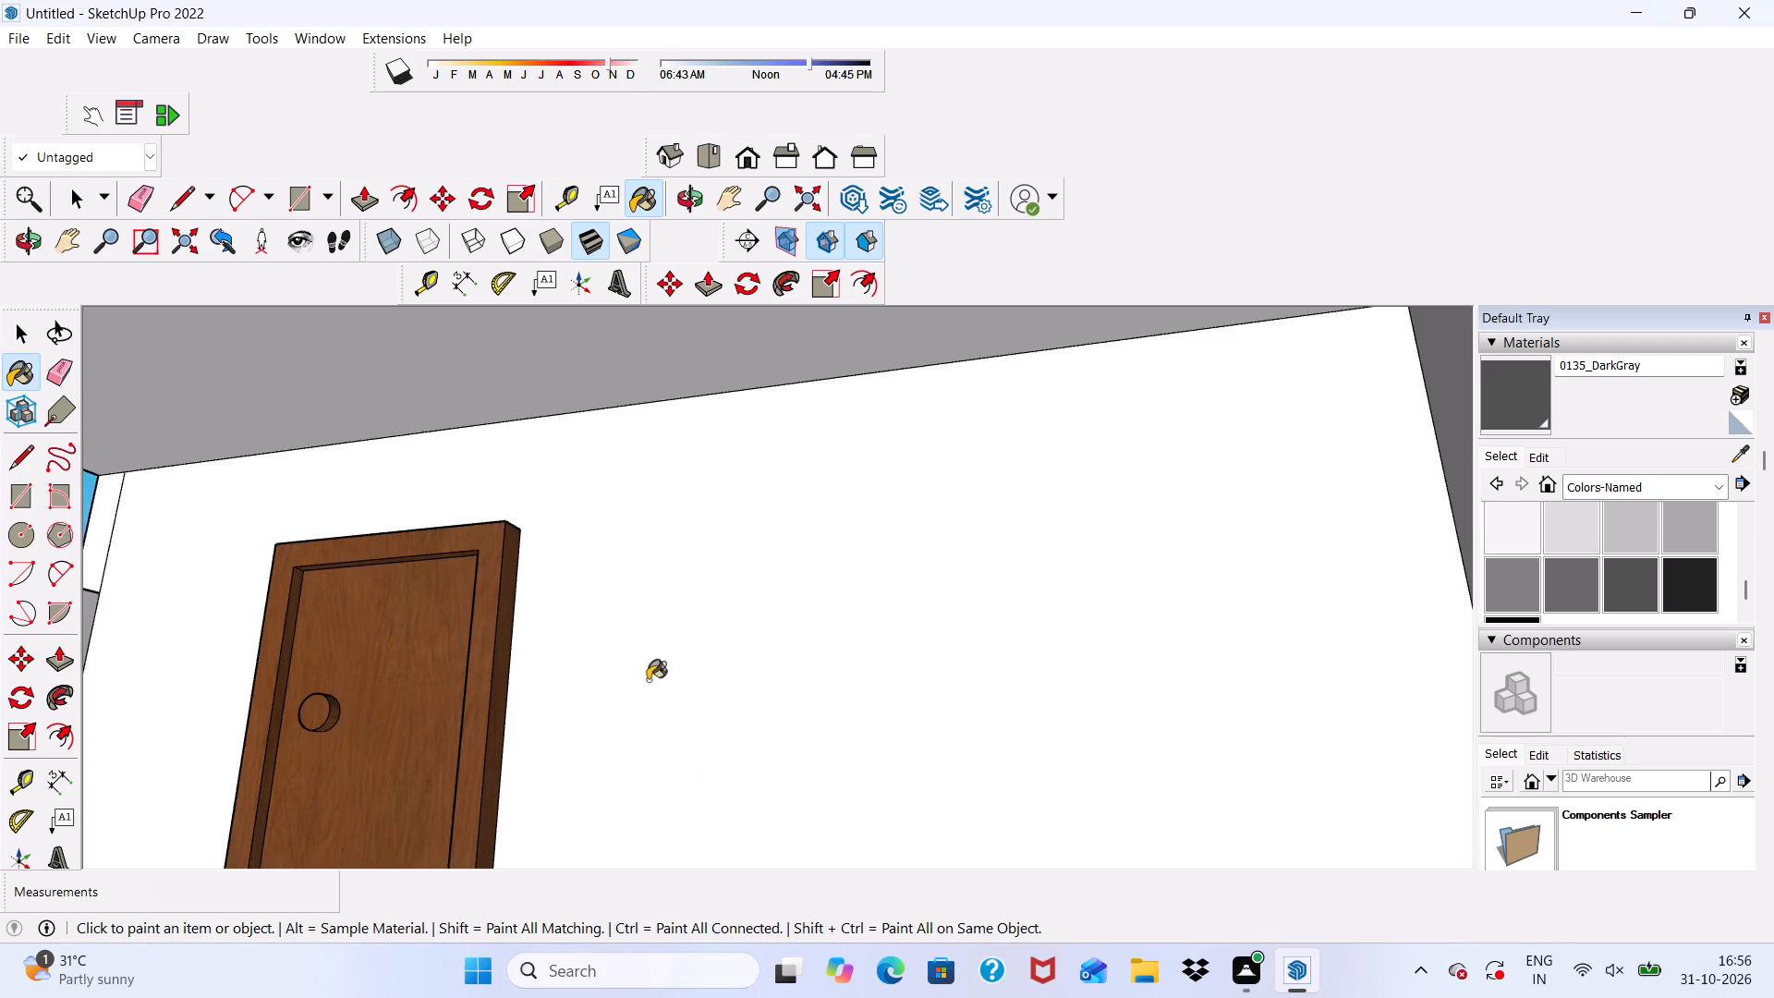
{"action": "scroll", "coordinate": [646, 704], "scroll_direction": "down", "scroll_amount": 12}
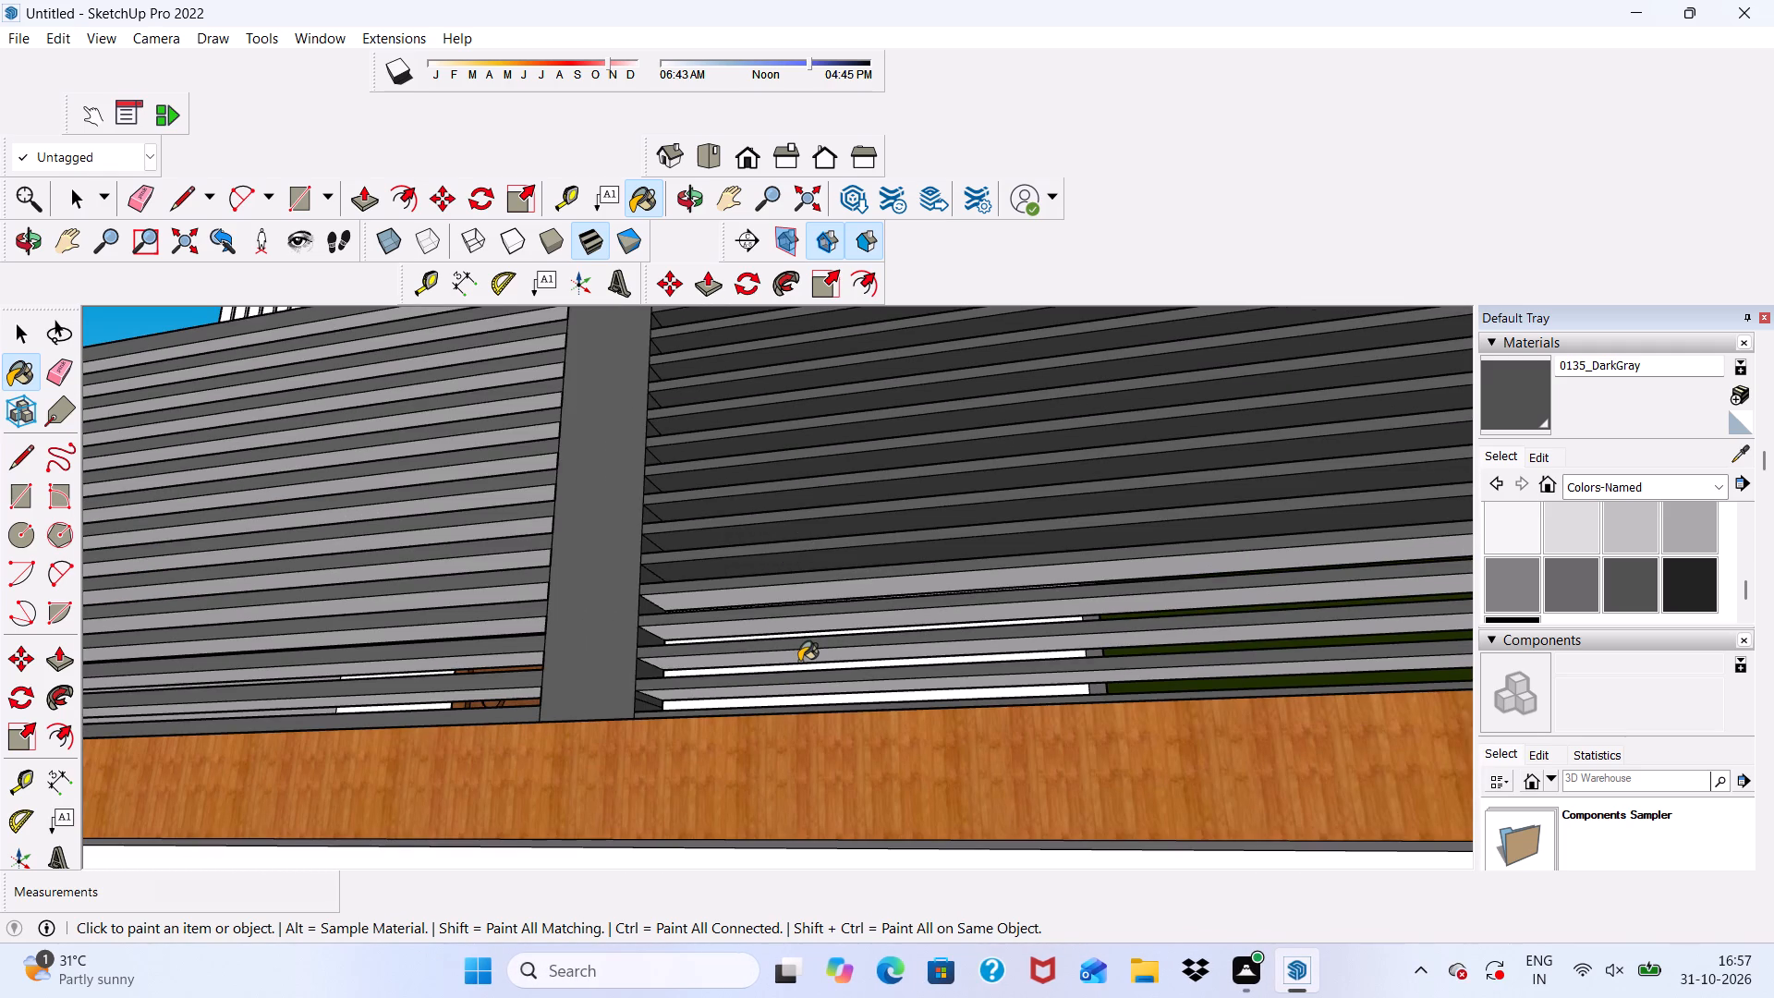
{"action": "scroll", "coordinate": [798, 667], "scroll_direction": "up", "scroll_amount": 2}
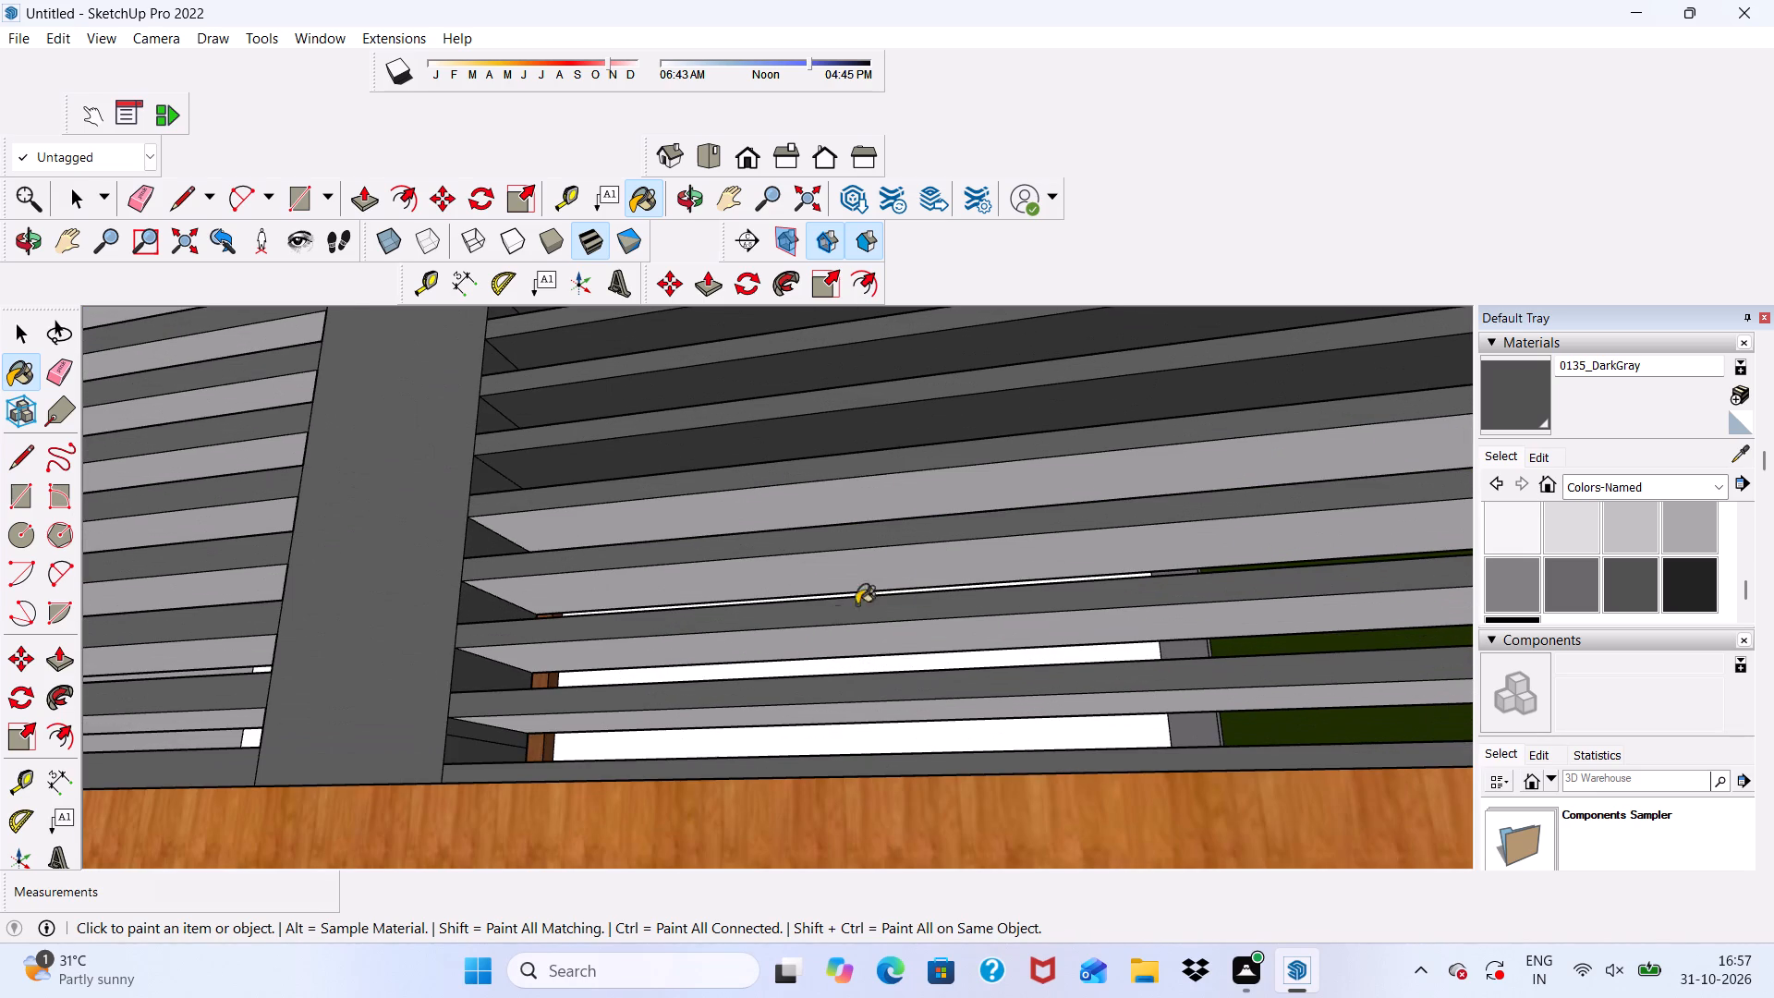
{"action": "left_click", "coordinate": [966, 489]}
{"action": "left_click", "coordinate": [853, 560]}
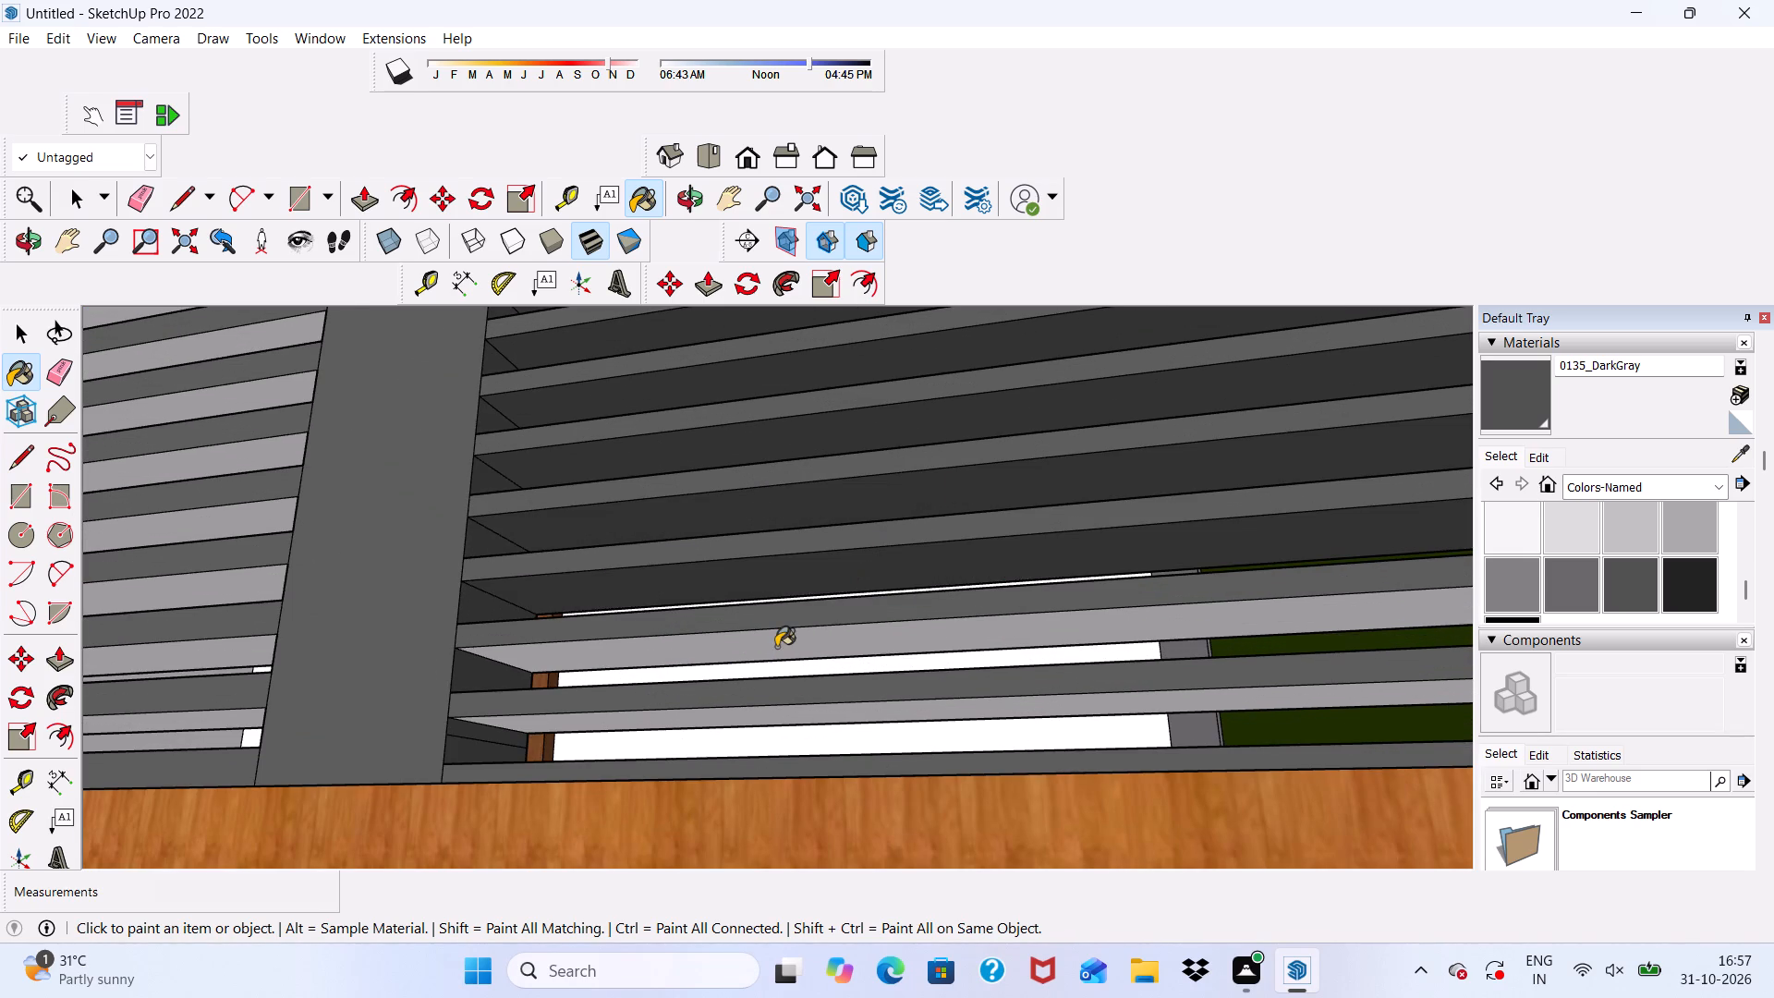
{"action": "left_click", "coordinate": [776, 647]}
{"action": "left_click", "coordinate": [706, 717]}
Paint the upper gaps of the frame's inner side face at the left bay's outer end with 0135_DarkGray.
{"action": "scroll", "coordinate": [706, 714], "scroll_direction": "down", "scroll_amount": 2}
{"action": "middle_click_drag", "start_coordinate": [704, 745], "coordinate": [658, 807]}
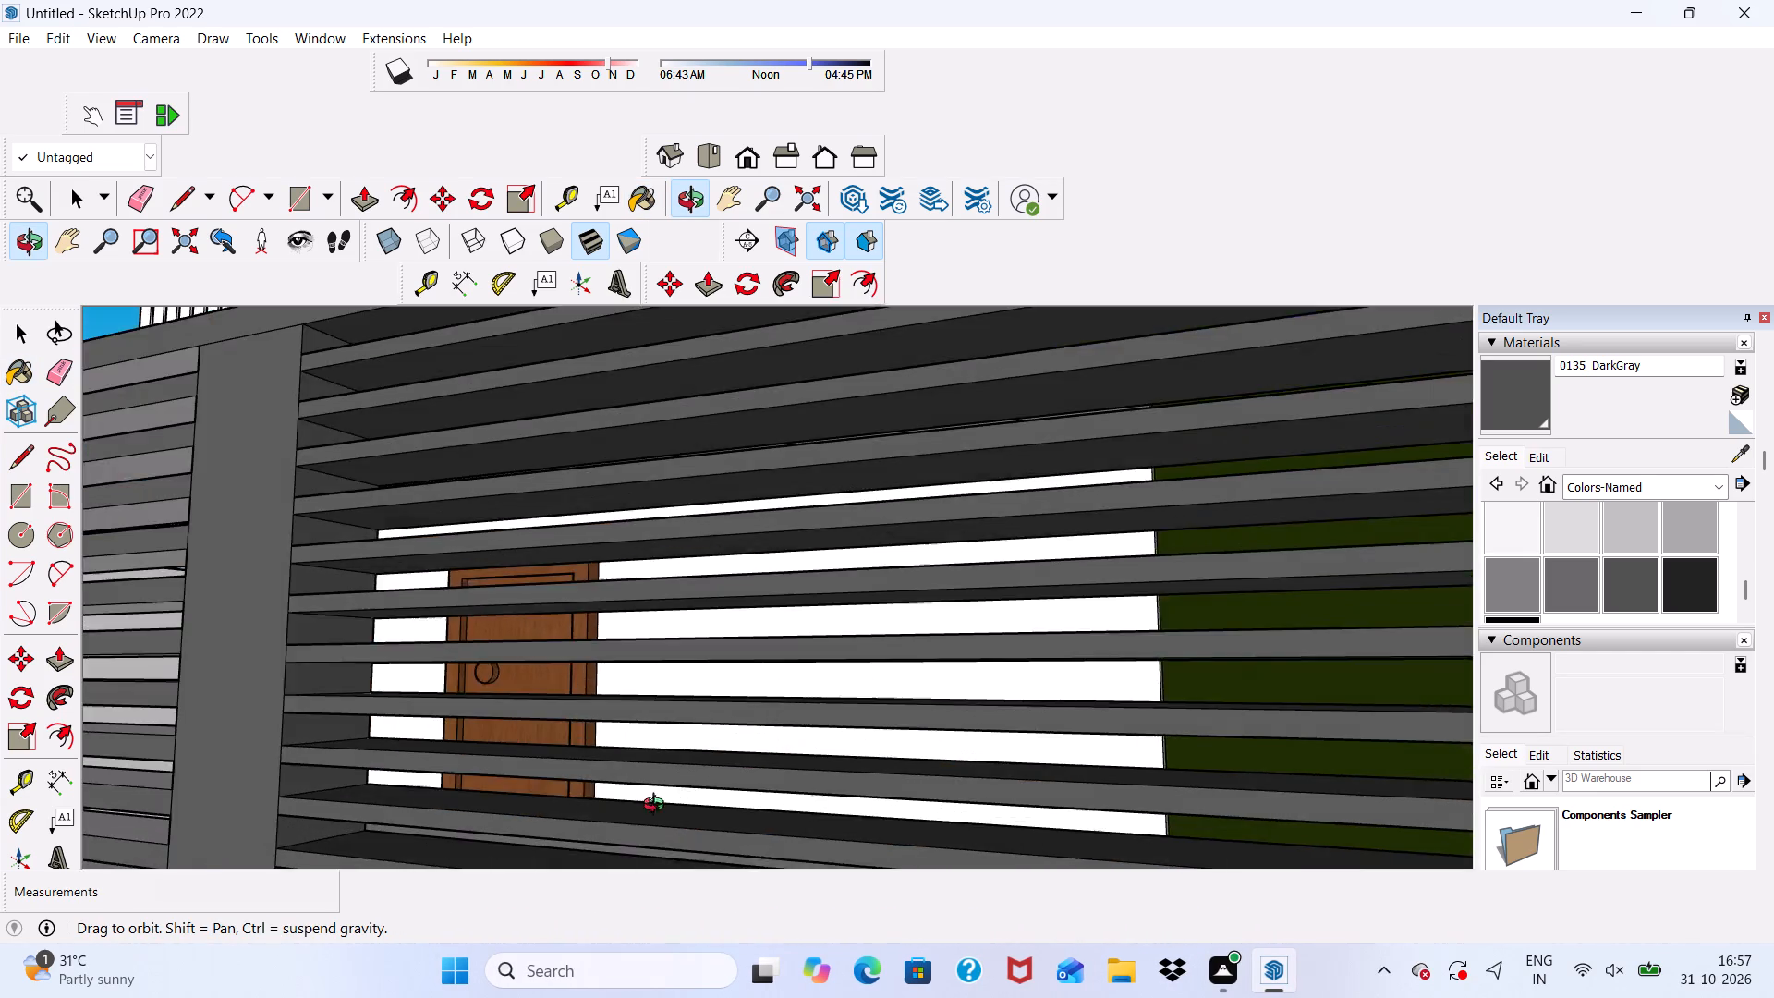
{"action": "middle_click_drag", "start_coordinate": [658, 807], "coordinate": [665, 876]}
{"action": "scroll", "coordinate": [649, 563], "scroll_direction": "down", "scroll_amount": 6}
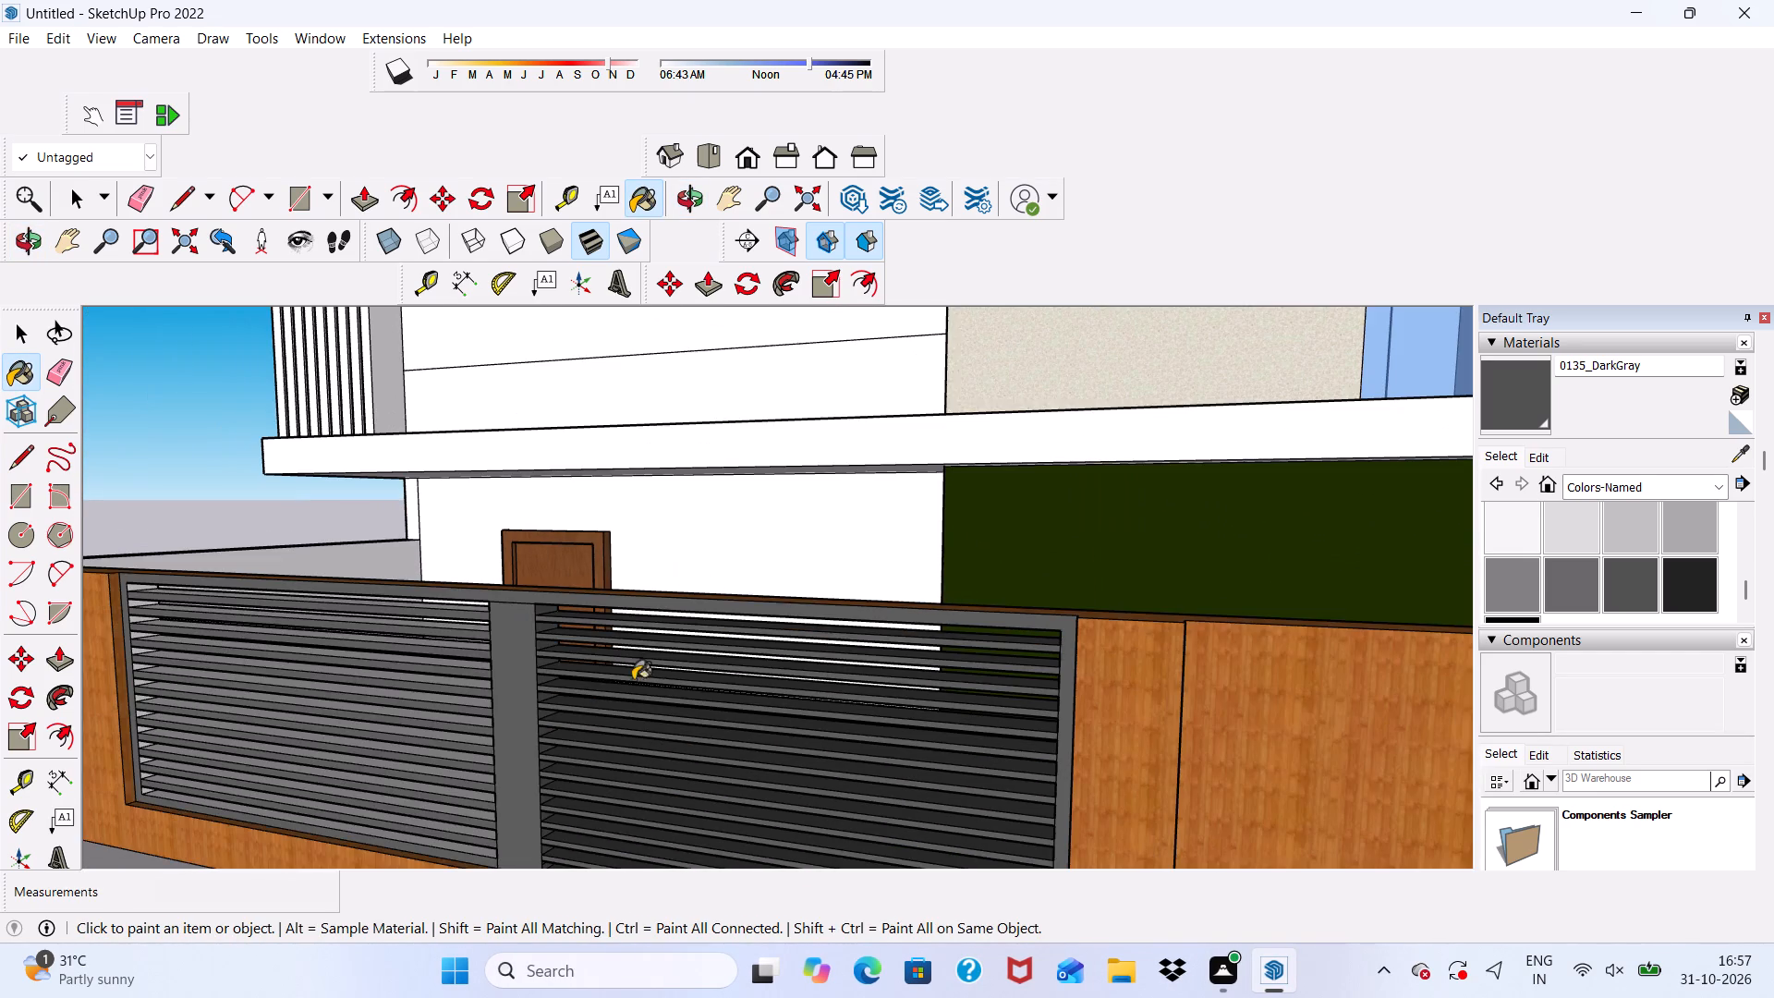
{"action": "scroll", "coordinate": [169, 664], "scroll_direction": "up", "scroll_amount": 6}
{"action": "scroll", "coordinate": [371, 544], "scroll_direction": "up", "scroll_amount": 11}
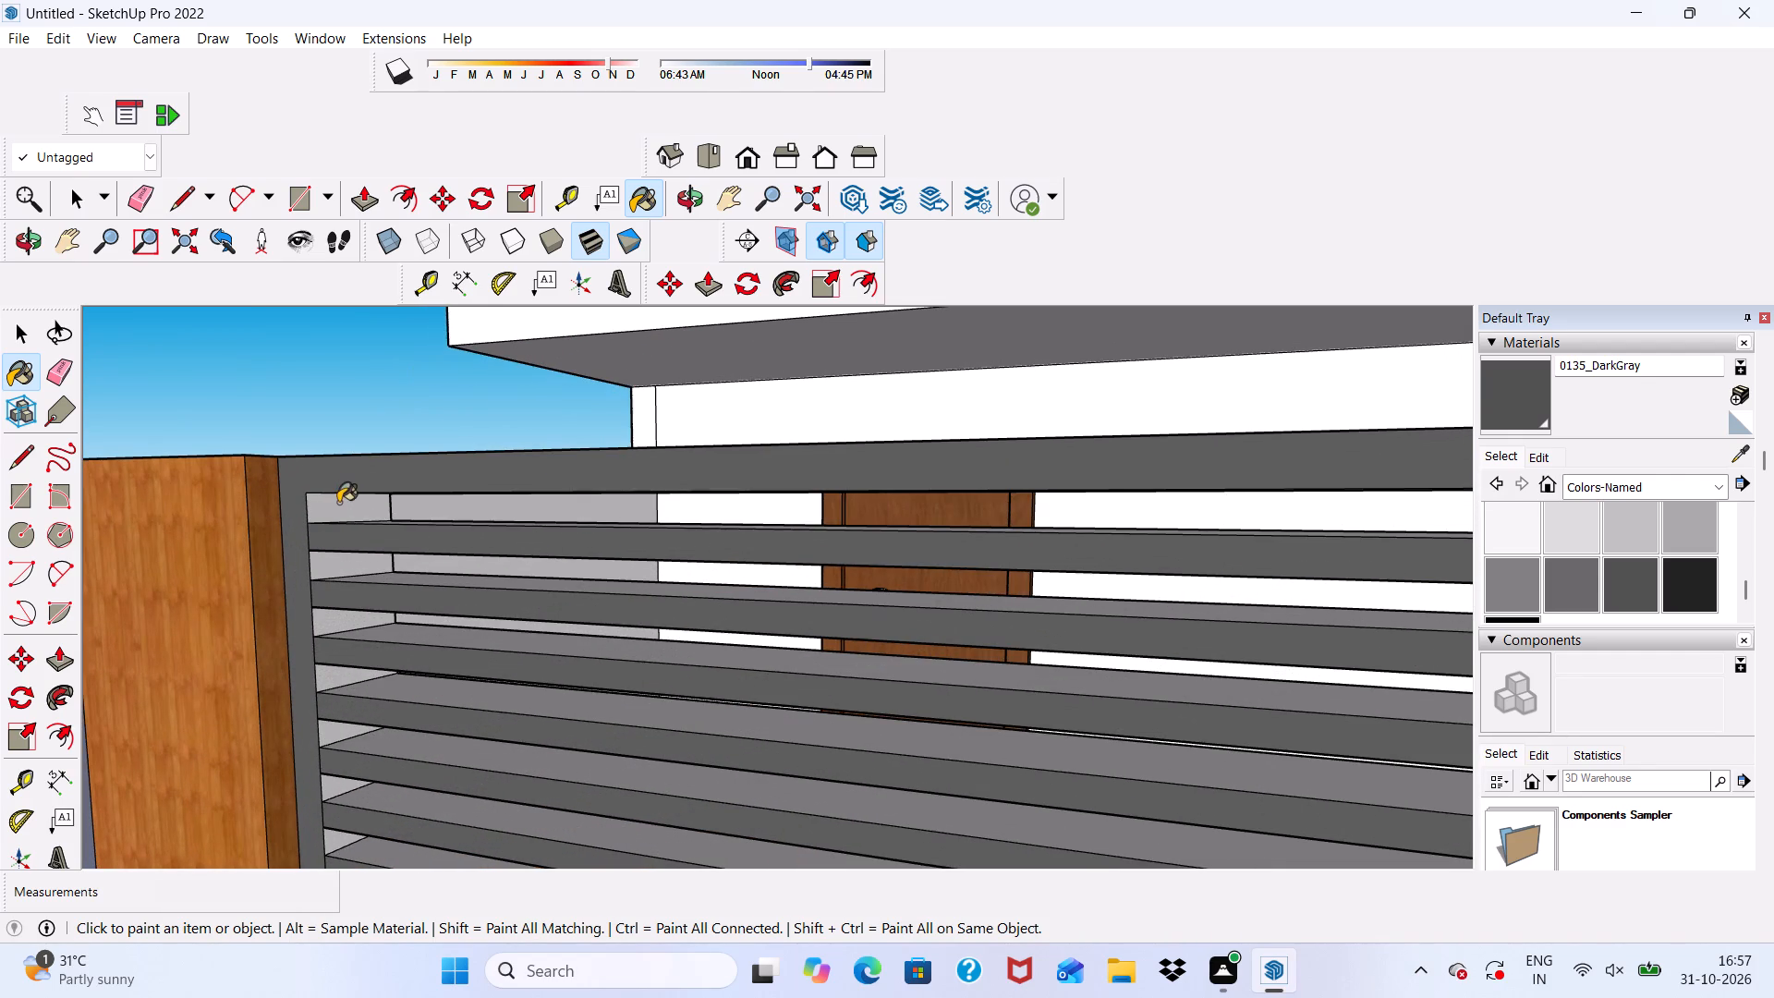
{"action": "left_click", "coordinate": [337, 503]}
{"action": "scroll", "coordinate": [332, 553], "scroll_direction": "up", "scroll_amount": 4}
{"action": "left_click", "coordinate": [332, 553]}
{"action": "scroll", "coordinate": [355, 627], "scroll_direction": "up", "scroll_amount": 3}
{"action": "left_click", "coordinate": [341, 664]}
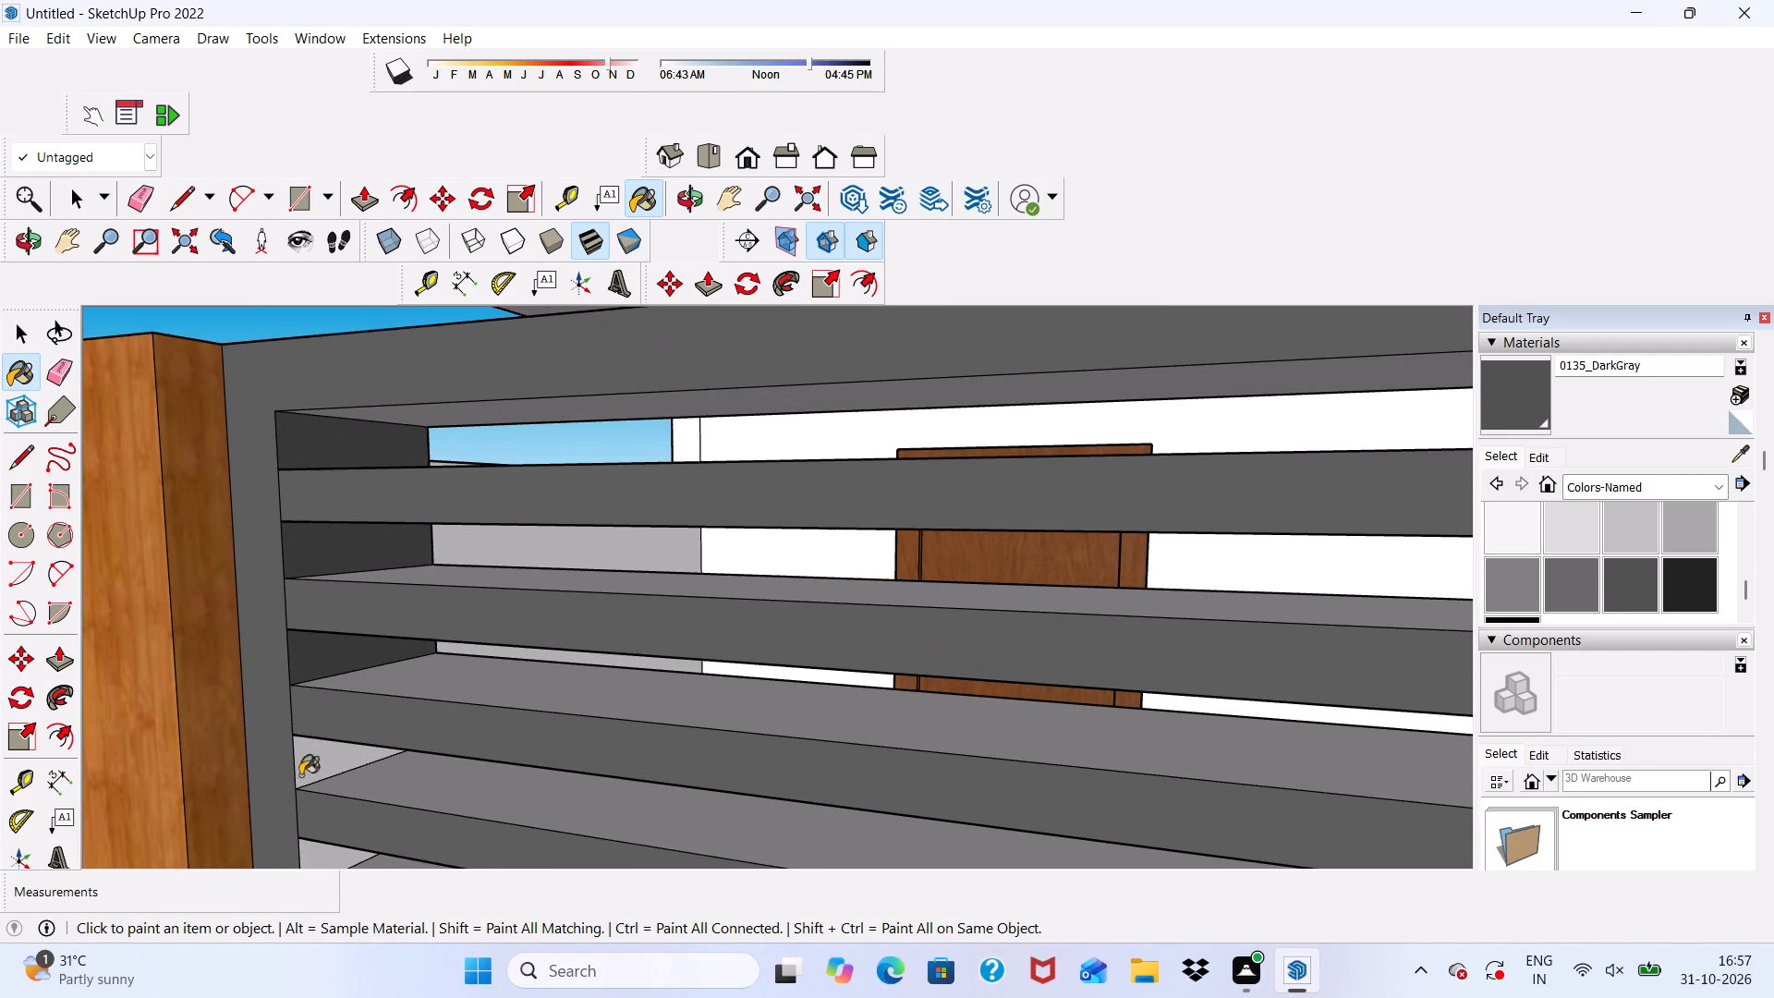
{"action": "left_click", "coordinate": [323, 773]}
Paint the middle gaps of the frame's inner side face at the left bay's outer end with 0135_DarkGray.
{"action": "scroll", "coordinate": [346, 530], "scroll_direction": "down", "scroll_amount": 6}
{"action": "scroll", "coordinate": [344, 786], "scroll_direction": "up", "scroll_amount": 6}
{"action": "left_click", "coordinate": [330, 699]}
{"action": "left_click", "coordinate": [346, 797]}
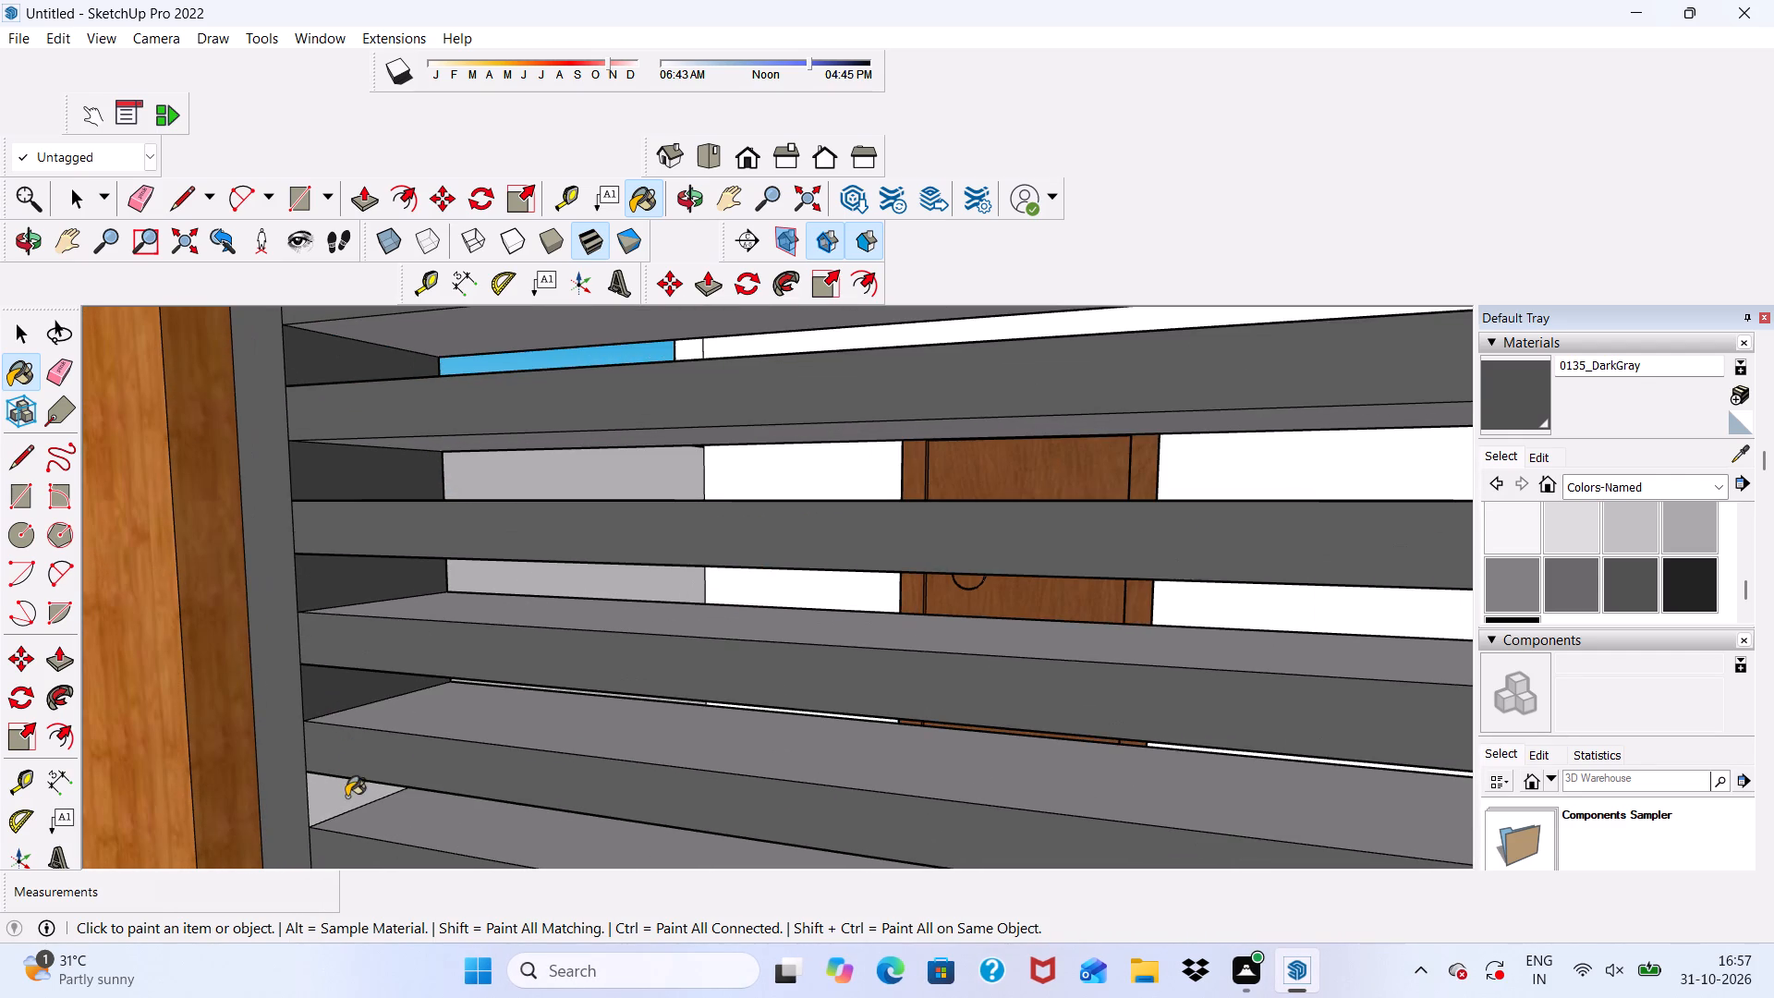
{"action": "scroll", "coordinate": [375, 597], "scroll_direction": "down", "scroll_amount": 6}
{"action": "scroll", "coordinate": [709, 488], "scroll_direction": "down", "scroll_amount": 5}
{"action": "scroll", "coordinate": [558, 662], "scroll_direction": "up", "scroll_amount": 6}
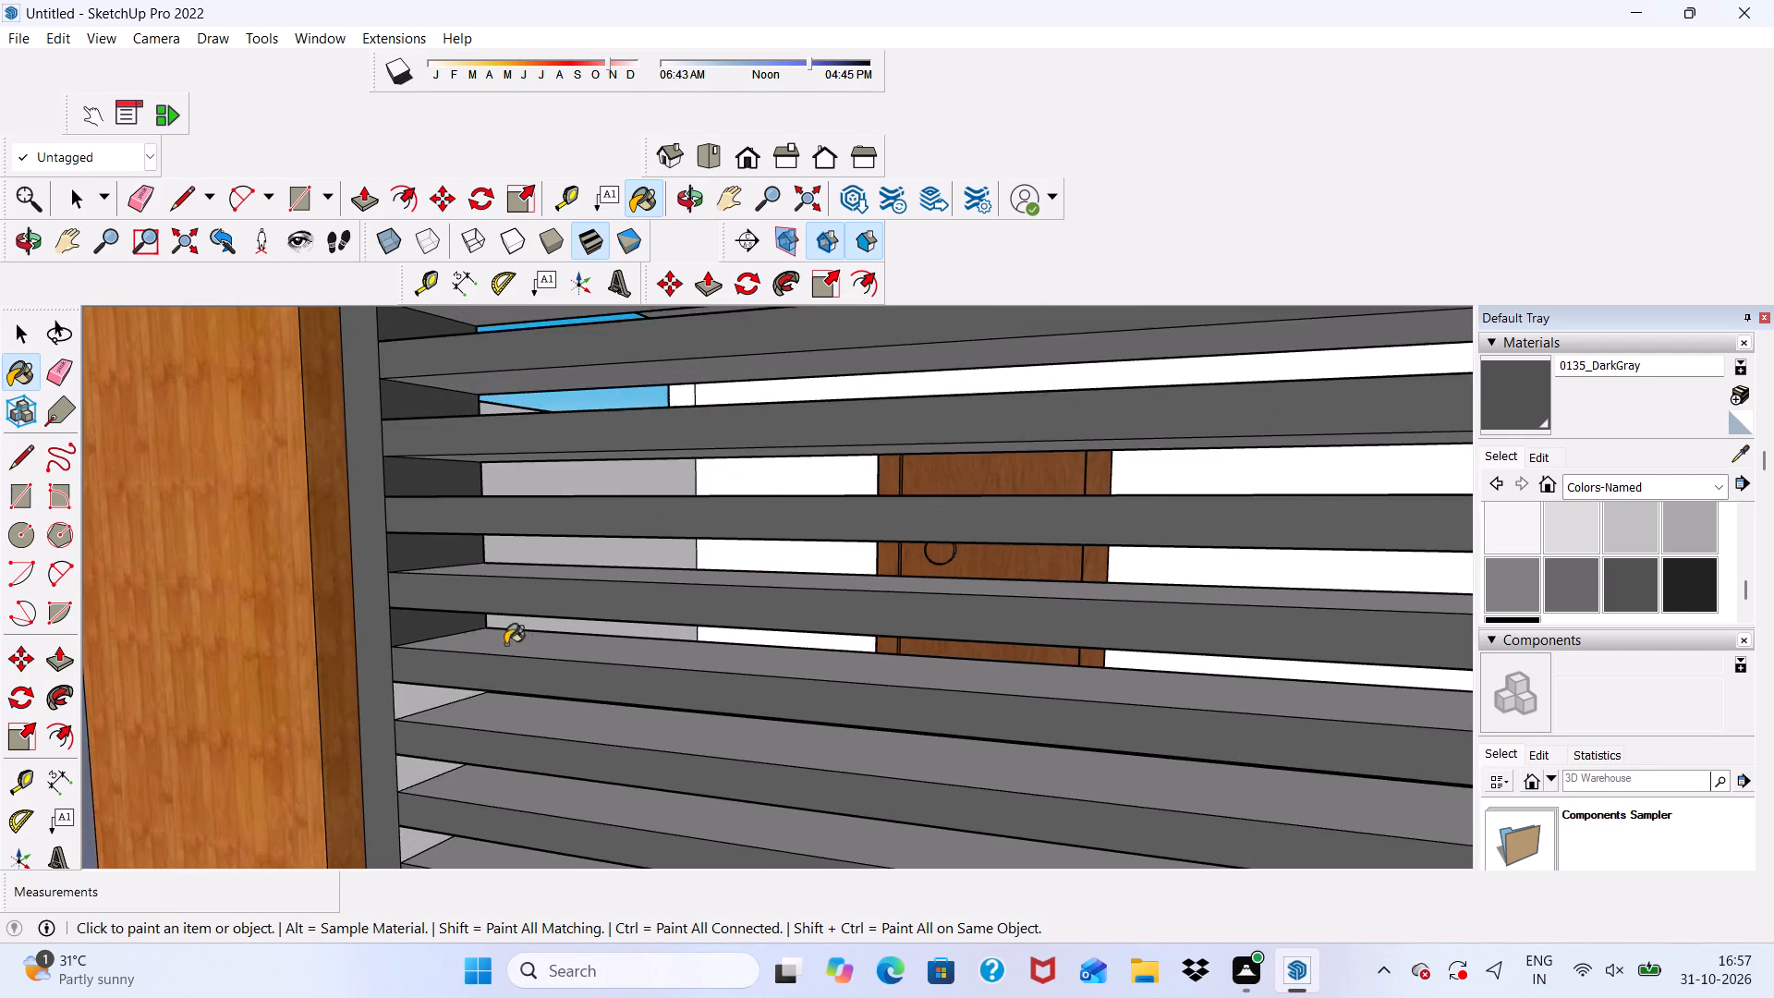
{"action": "scroll", "coordinate": [505, 644], "scroll_direction": "up", "scroll_amount": 4}
{"action": "left_click", "coordinate": [406, 696]}
Paint the top faces of the upper slats in the grille's left bay with 0135_DarkGray.
{"action": "scroll", "coordinate": [443, 567], "scroll_direction": "down", "scroll_amount": 1}
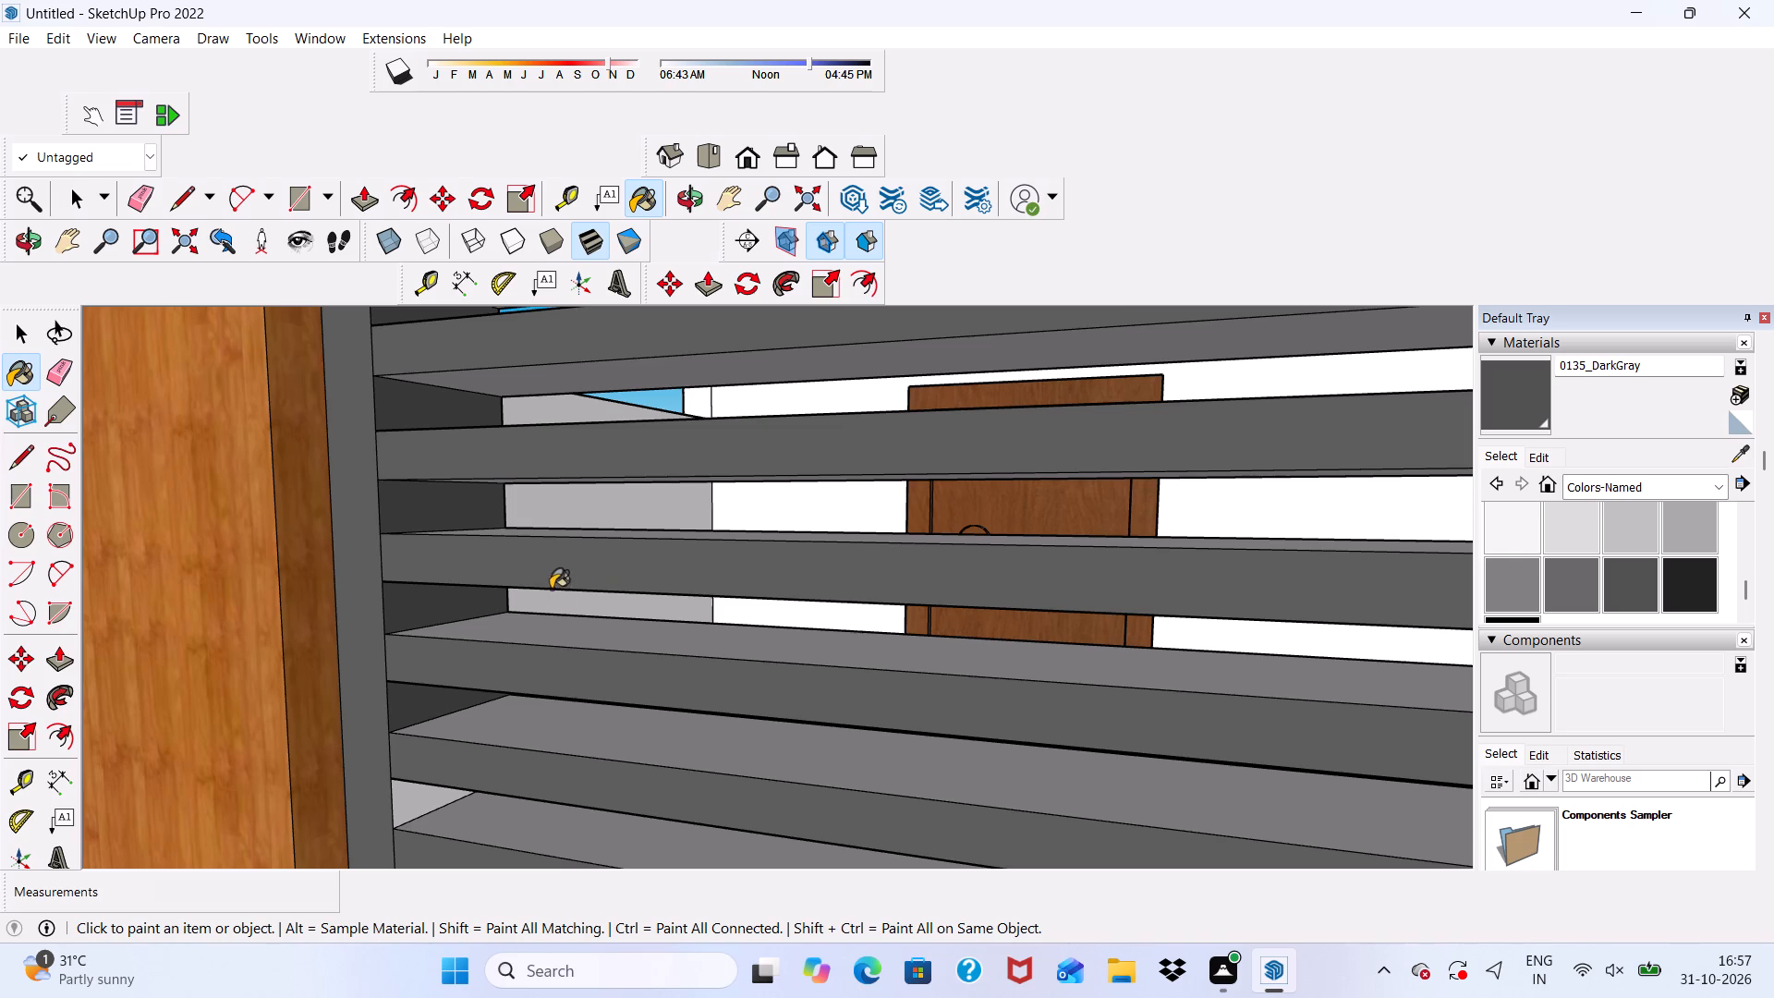
{"action": "scroll", "coordinate": [552, 581], "scroll_direction": "up", "scroll_amount": 1}
{"action": "scroll", "coordinate": [541, 556], "scroll_direction": "down", "scroll_amount": 6}
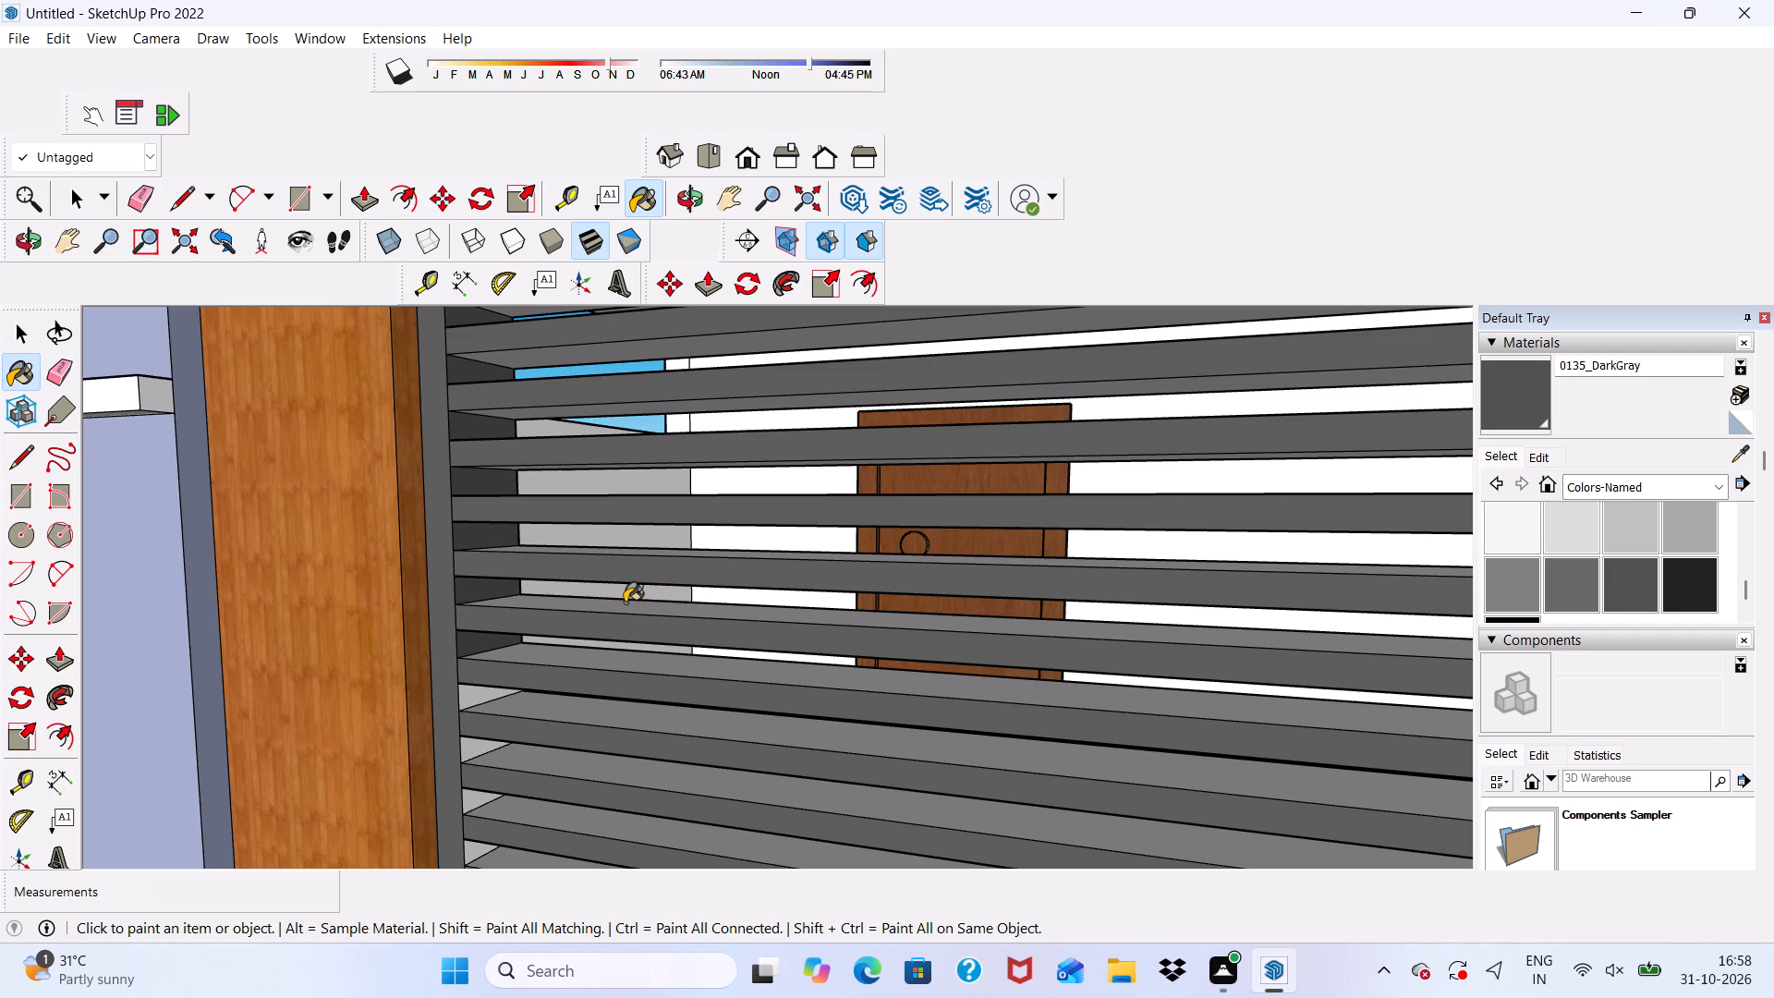
{"action": "scroll", "coordinate": [758, 609], "scroll_direction": "down", "scroll_amount": 4}
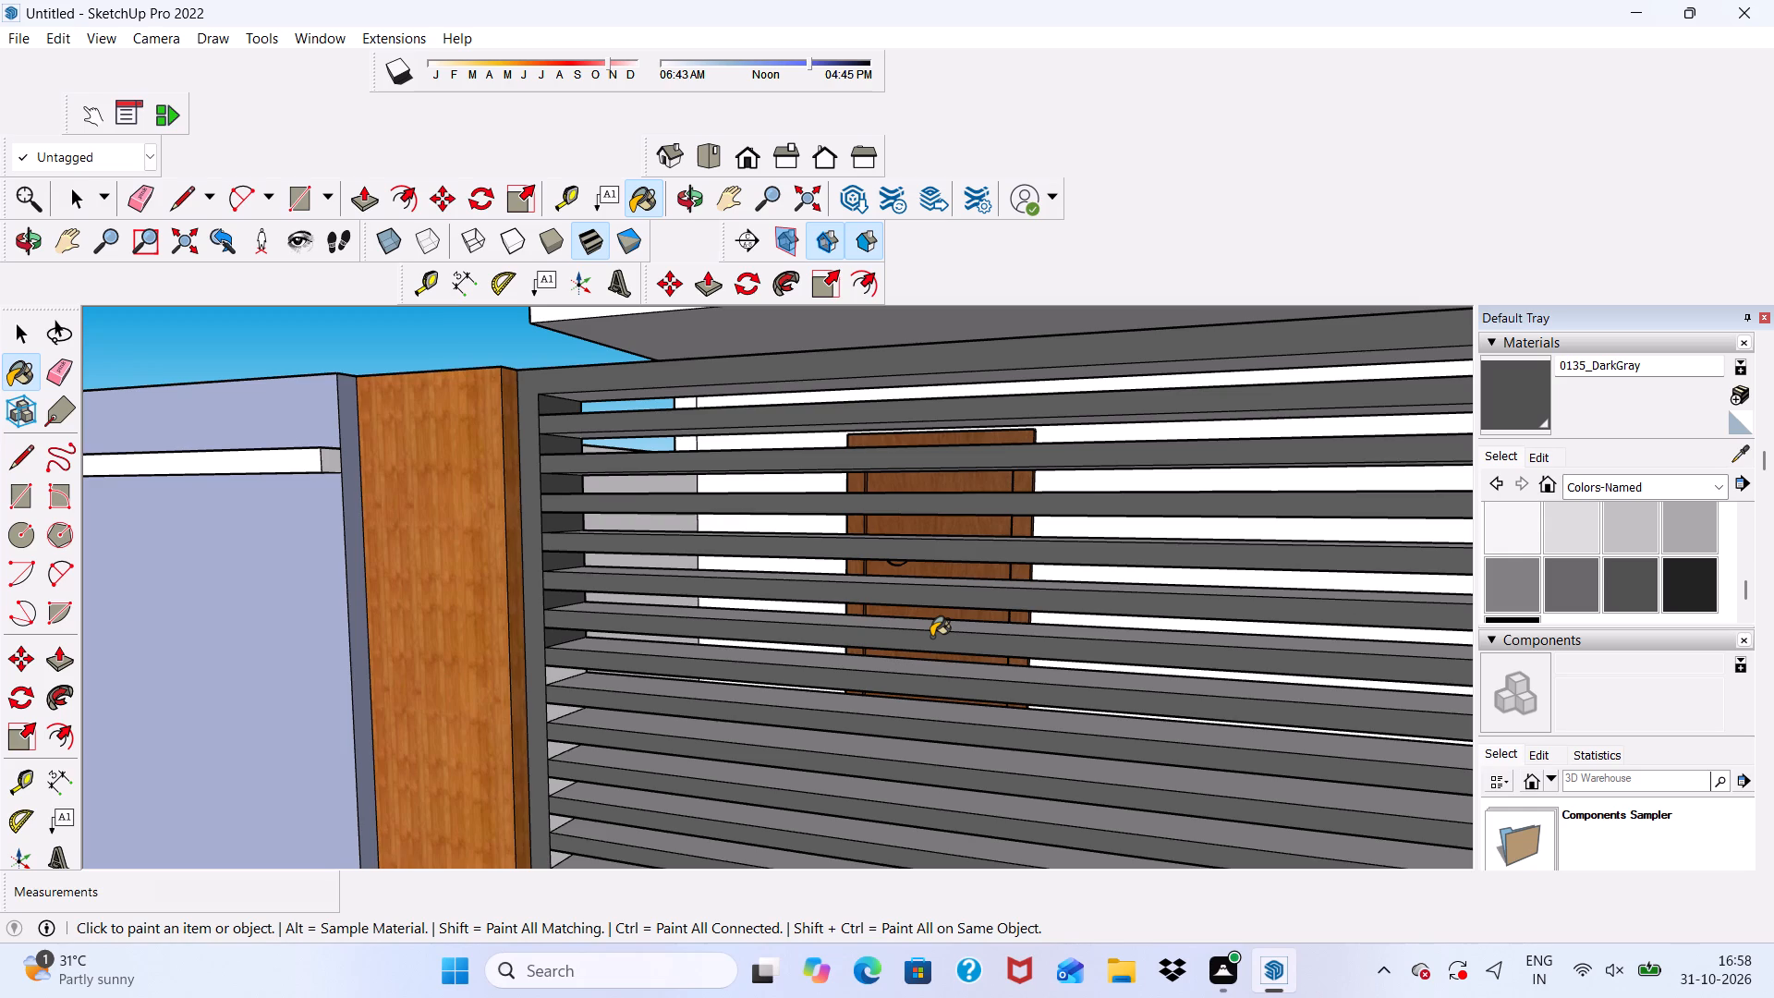
{"action": "scroll", "coordinate": [798, 607], "scroll_direction": "down", "scroll_amount": 5}
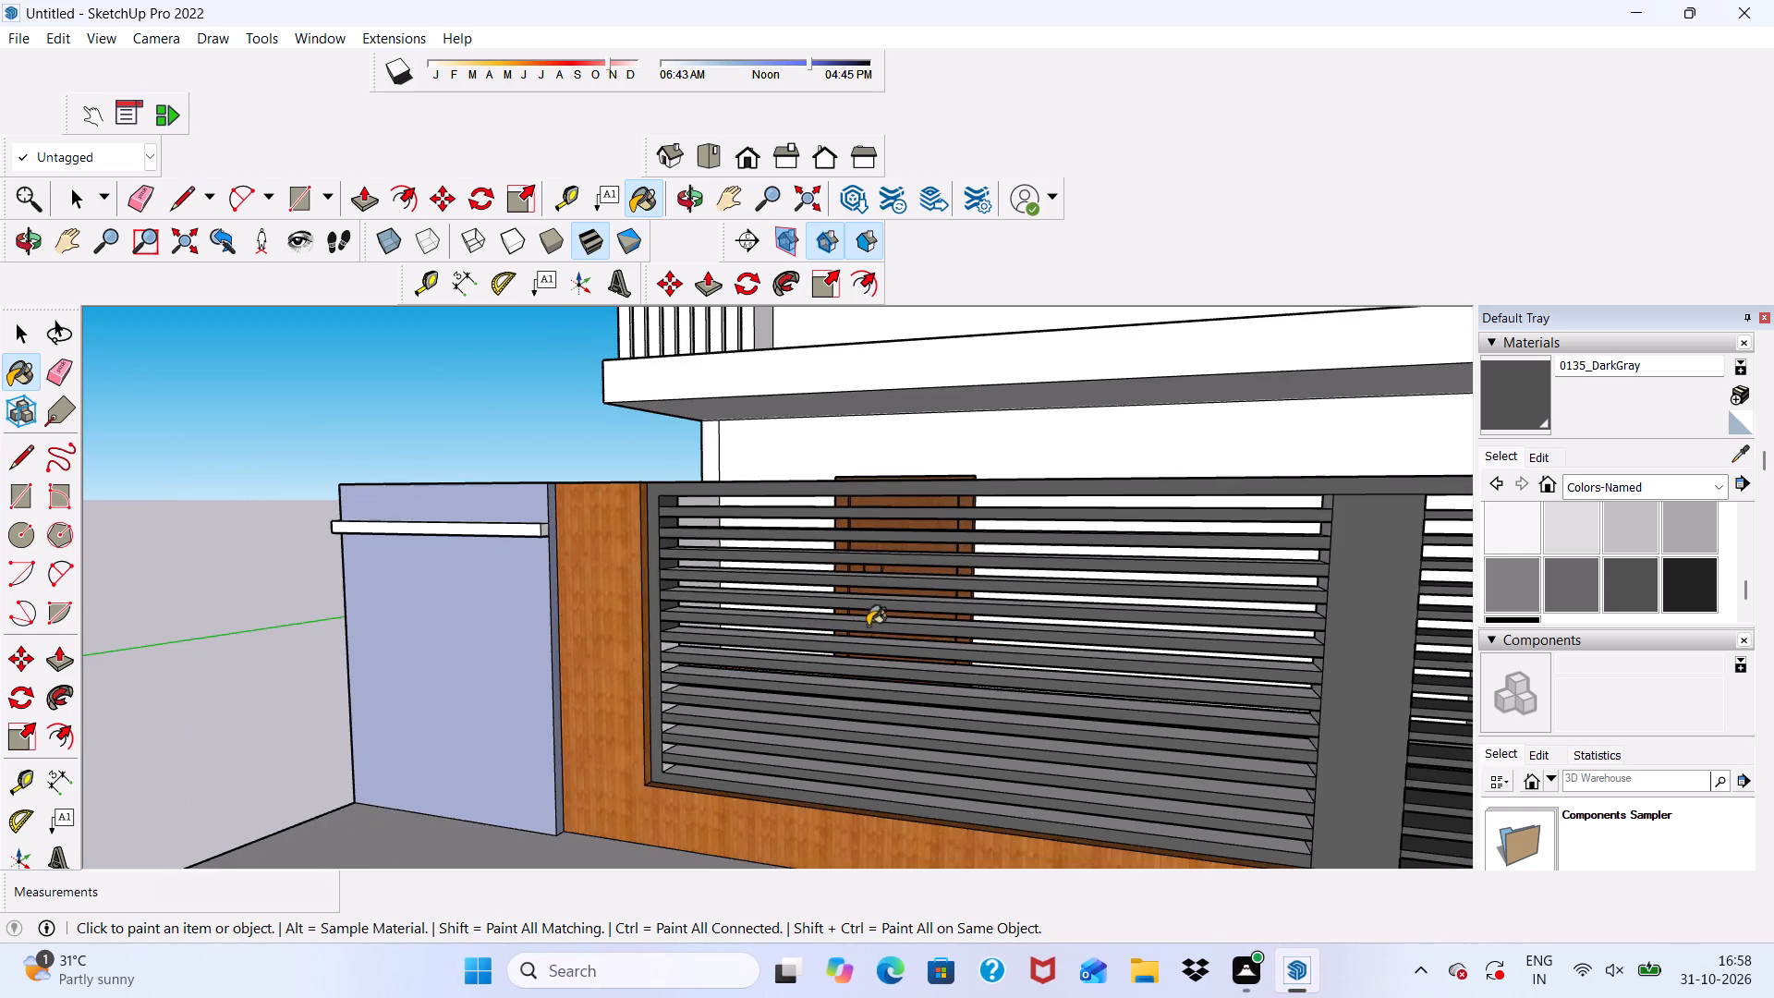
{"action": "middle_click_drag", "start_coordinate": [869, 625], "coordinate": [868, 764]}
{"action": "scroll", "coordinate": [894, 584], "scroll_direction": "up", "scroll_amount": 7}
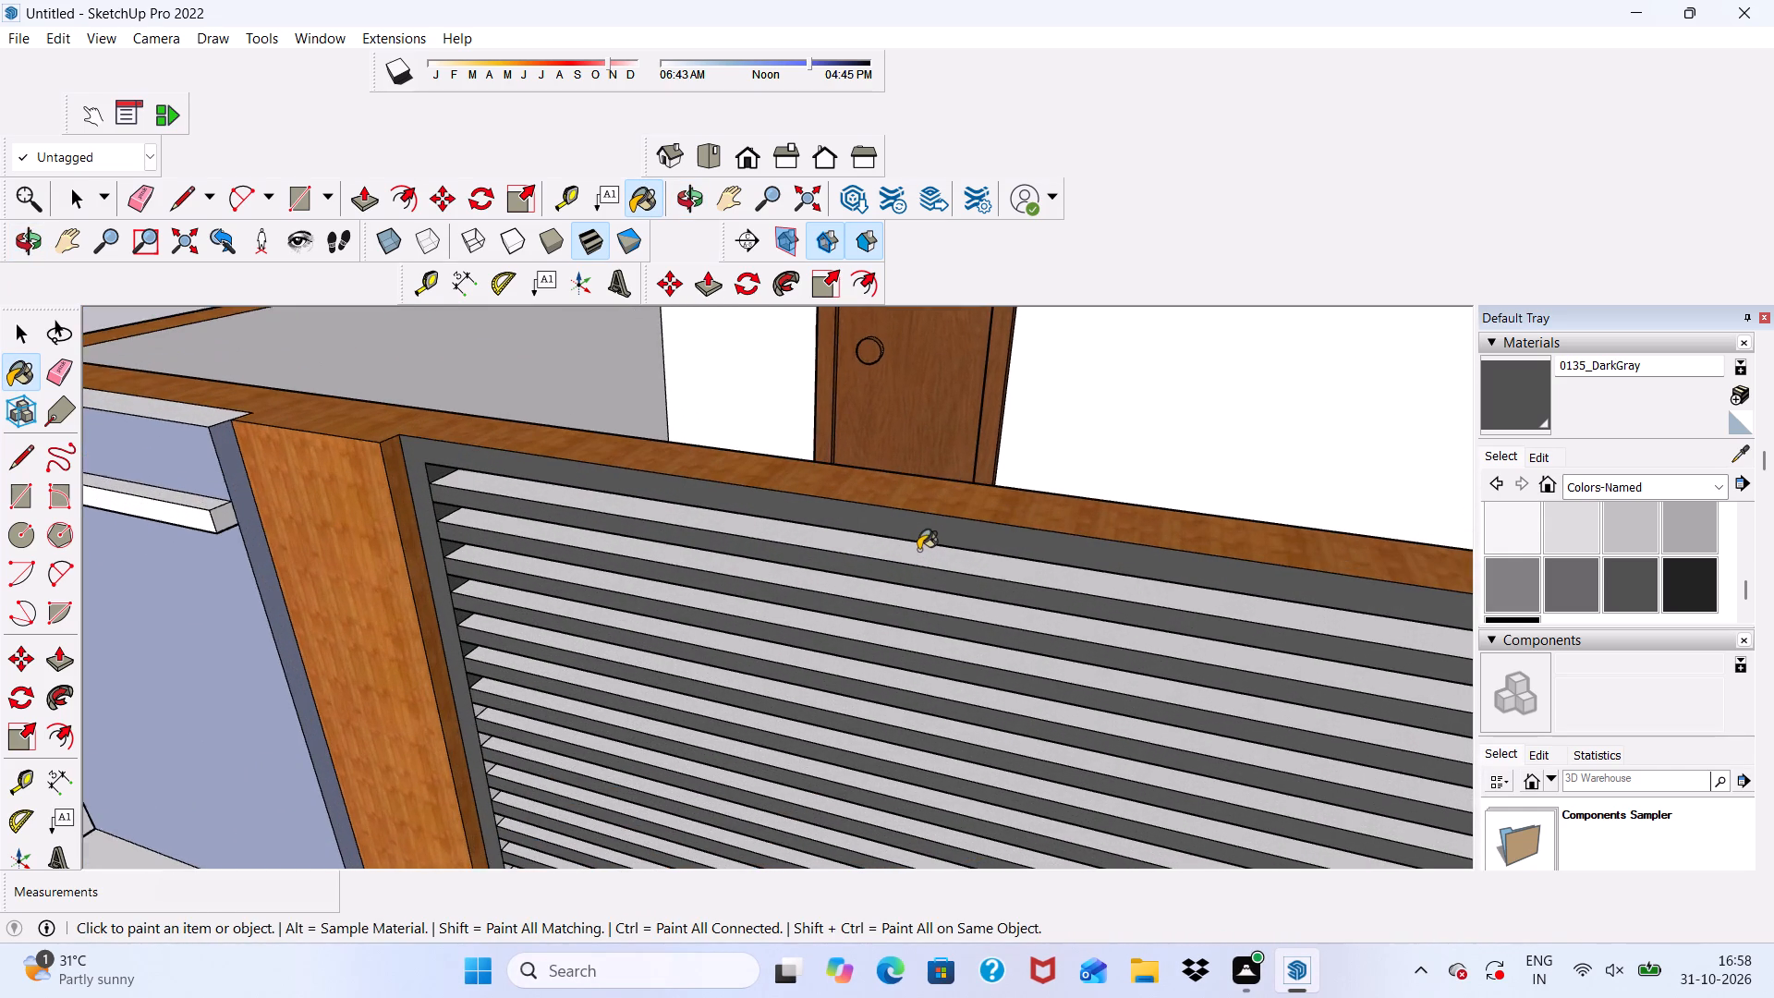
{"action": "scroll", "coordinate": [918, 550], "scroll_direction": "up", "scroll_amount": 1}
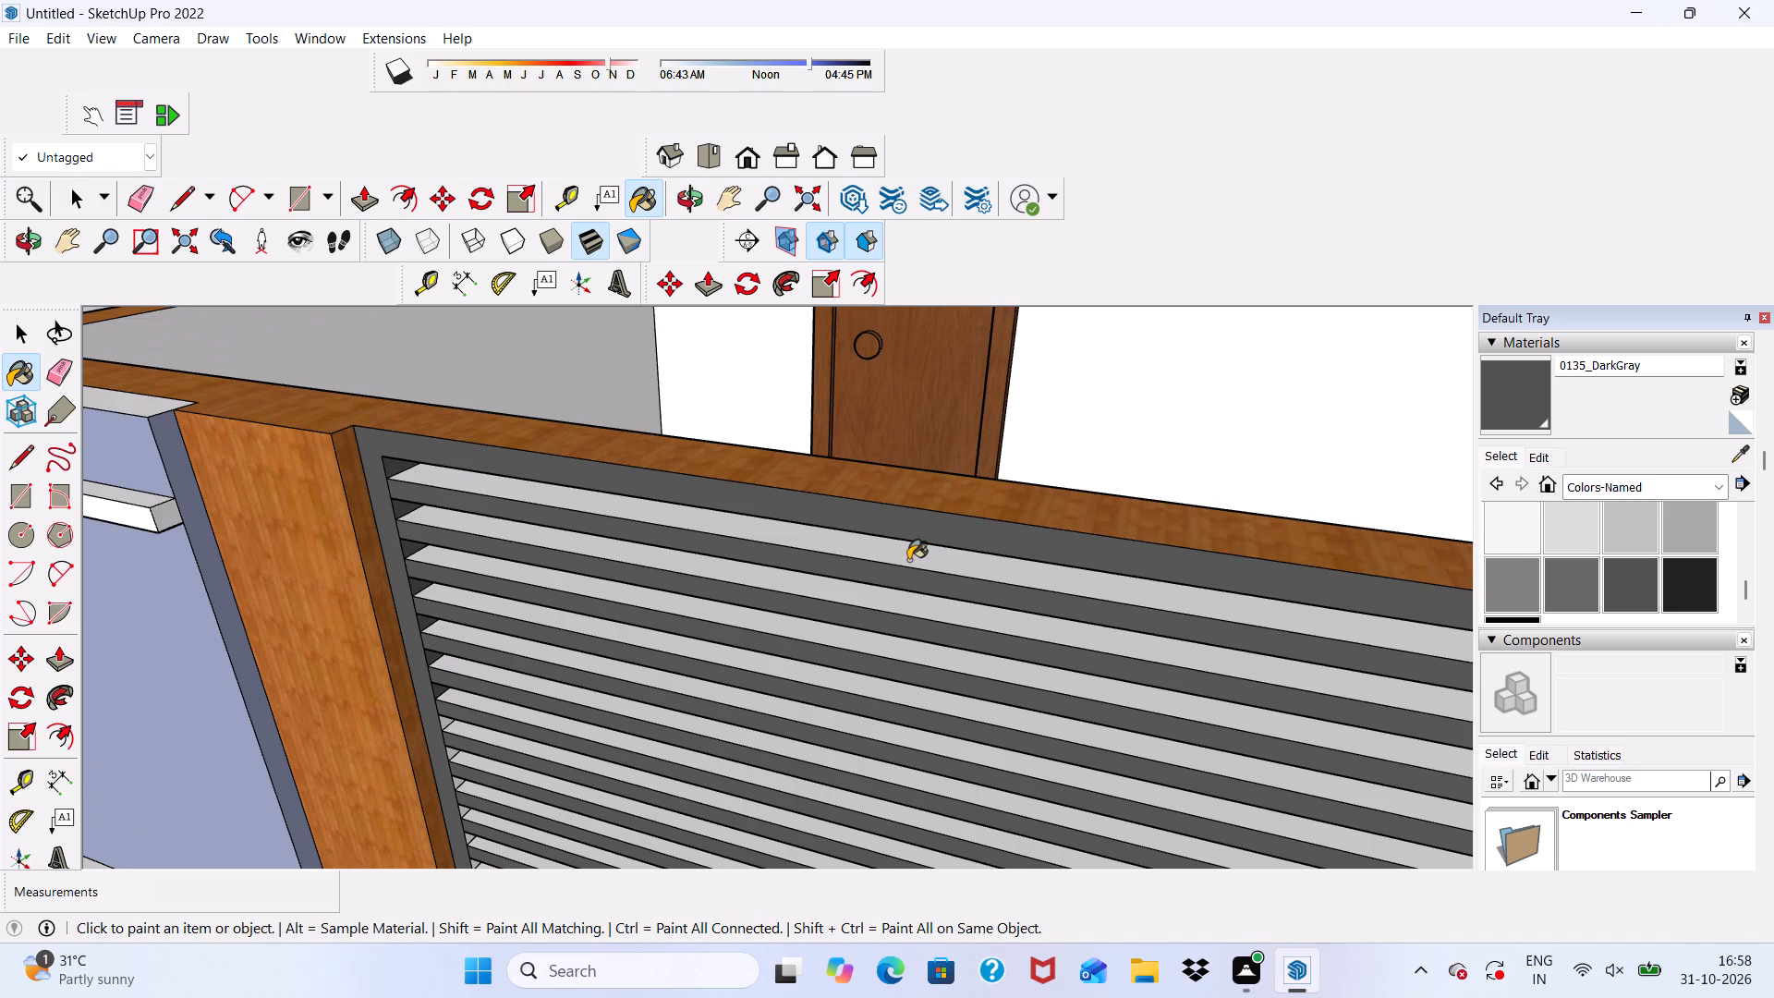
{"action": "left_click", "coordinate": [908, 560]}
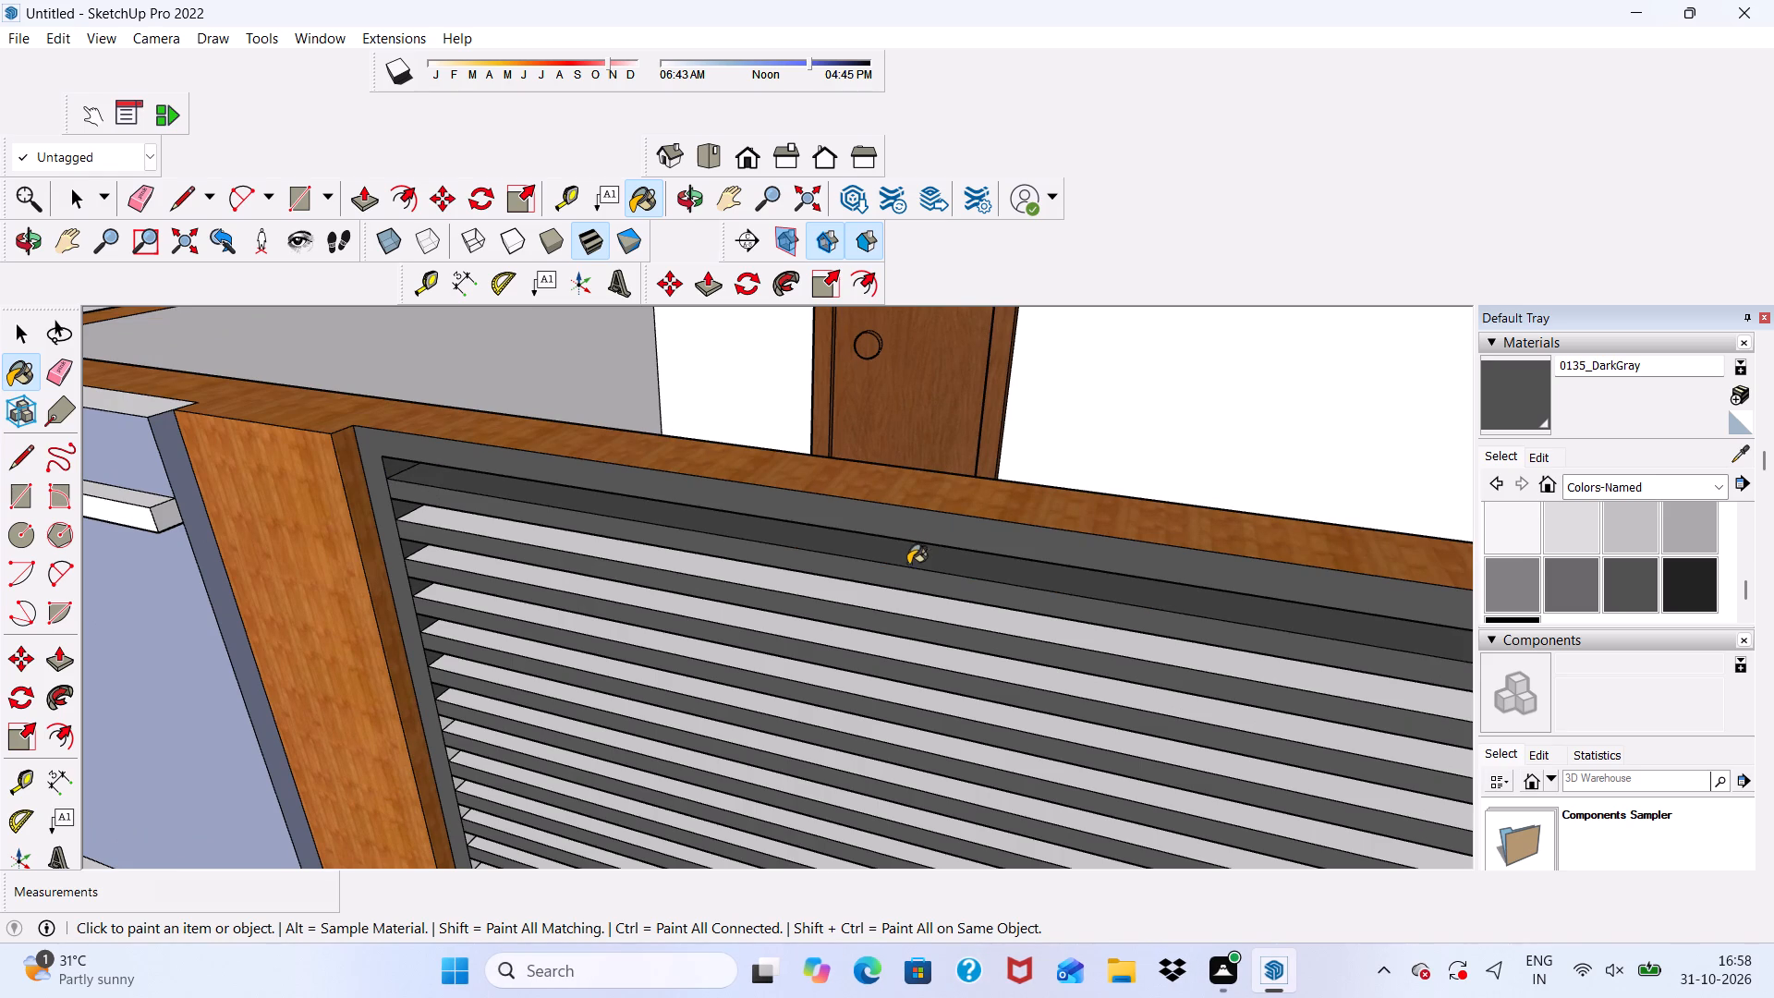
{"action": "left_click", "coordinate": [886, 608]}
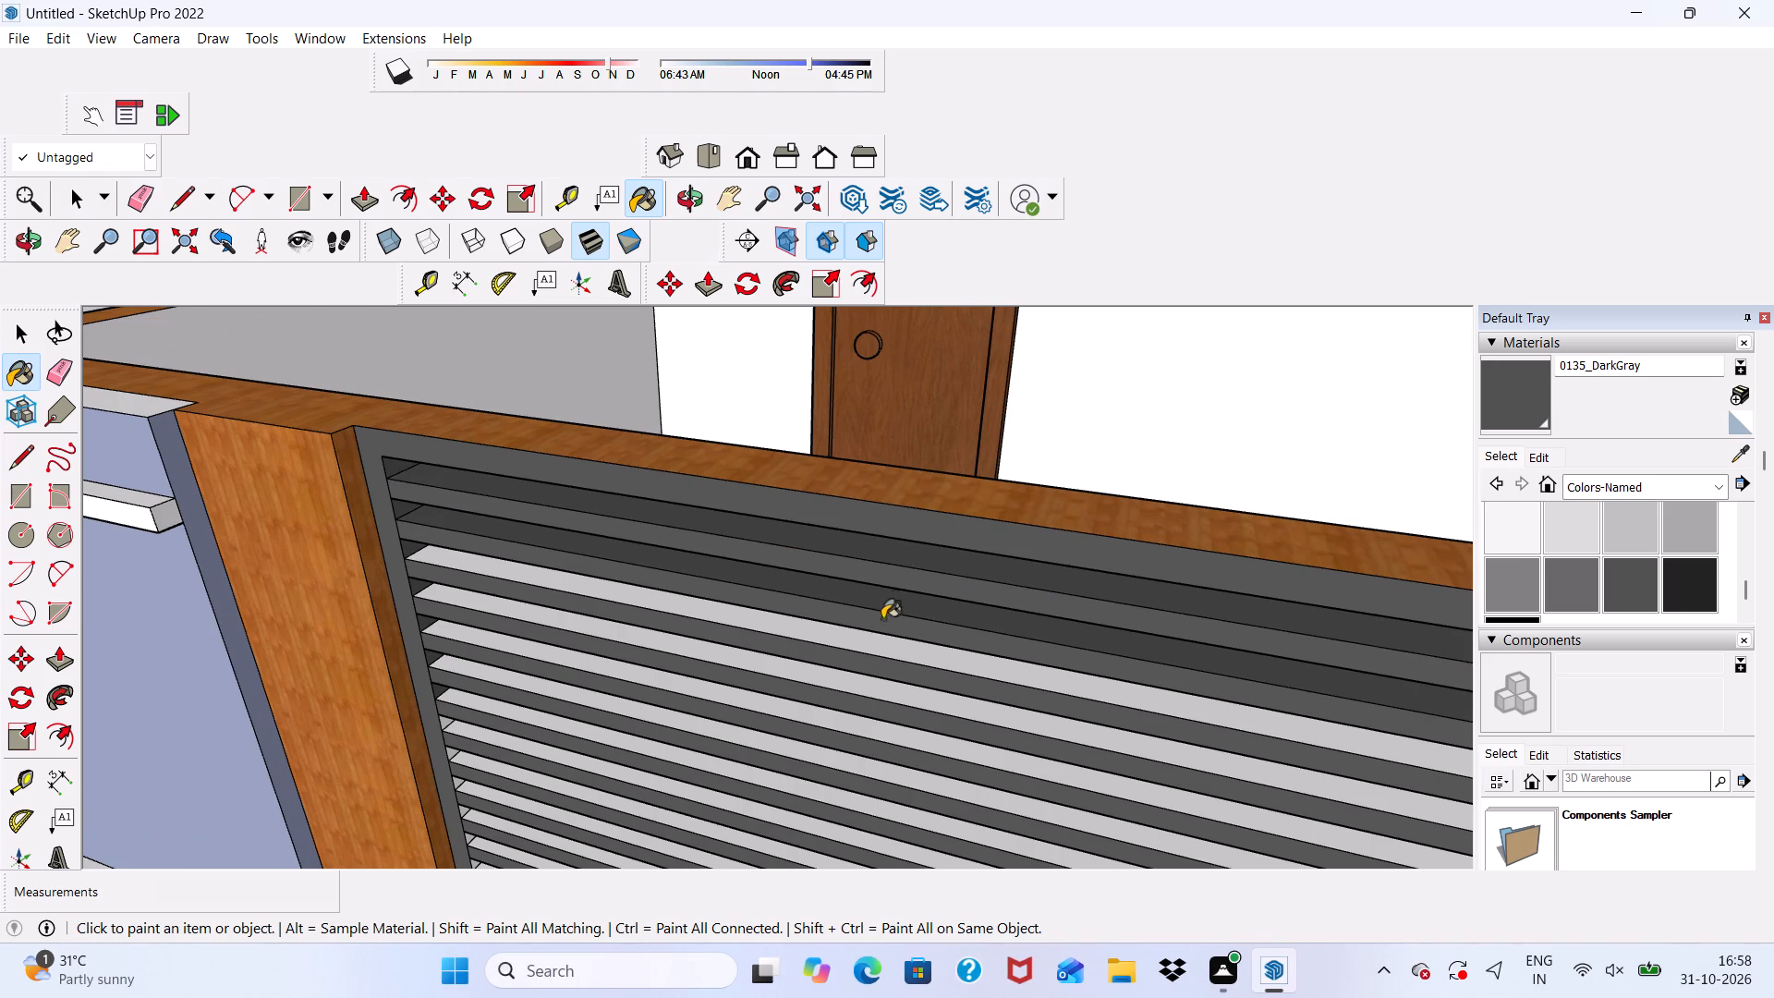
{"action": "left_click", "coordinate": [862, 649]}
{"action": "scroll", "coordinate": [863, 548], "scroll_direction": "down", "scroll_amount": 4}
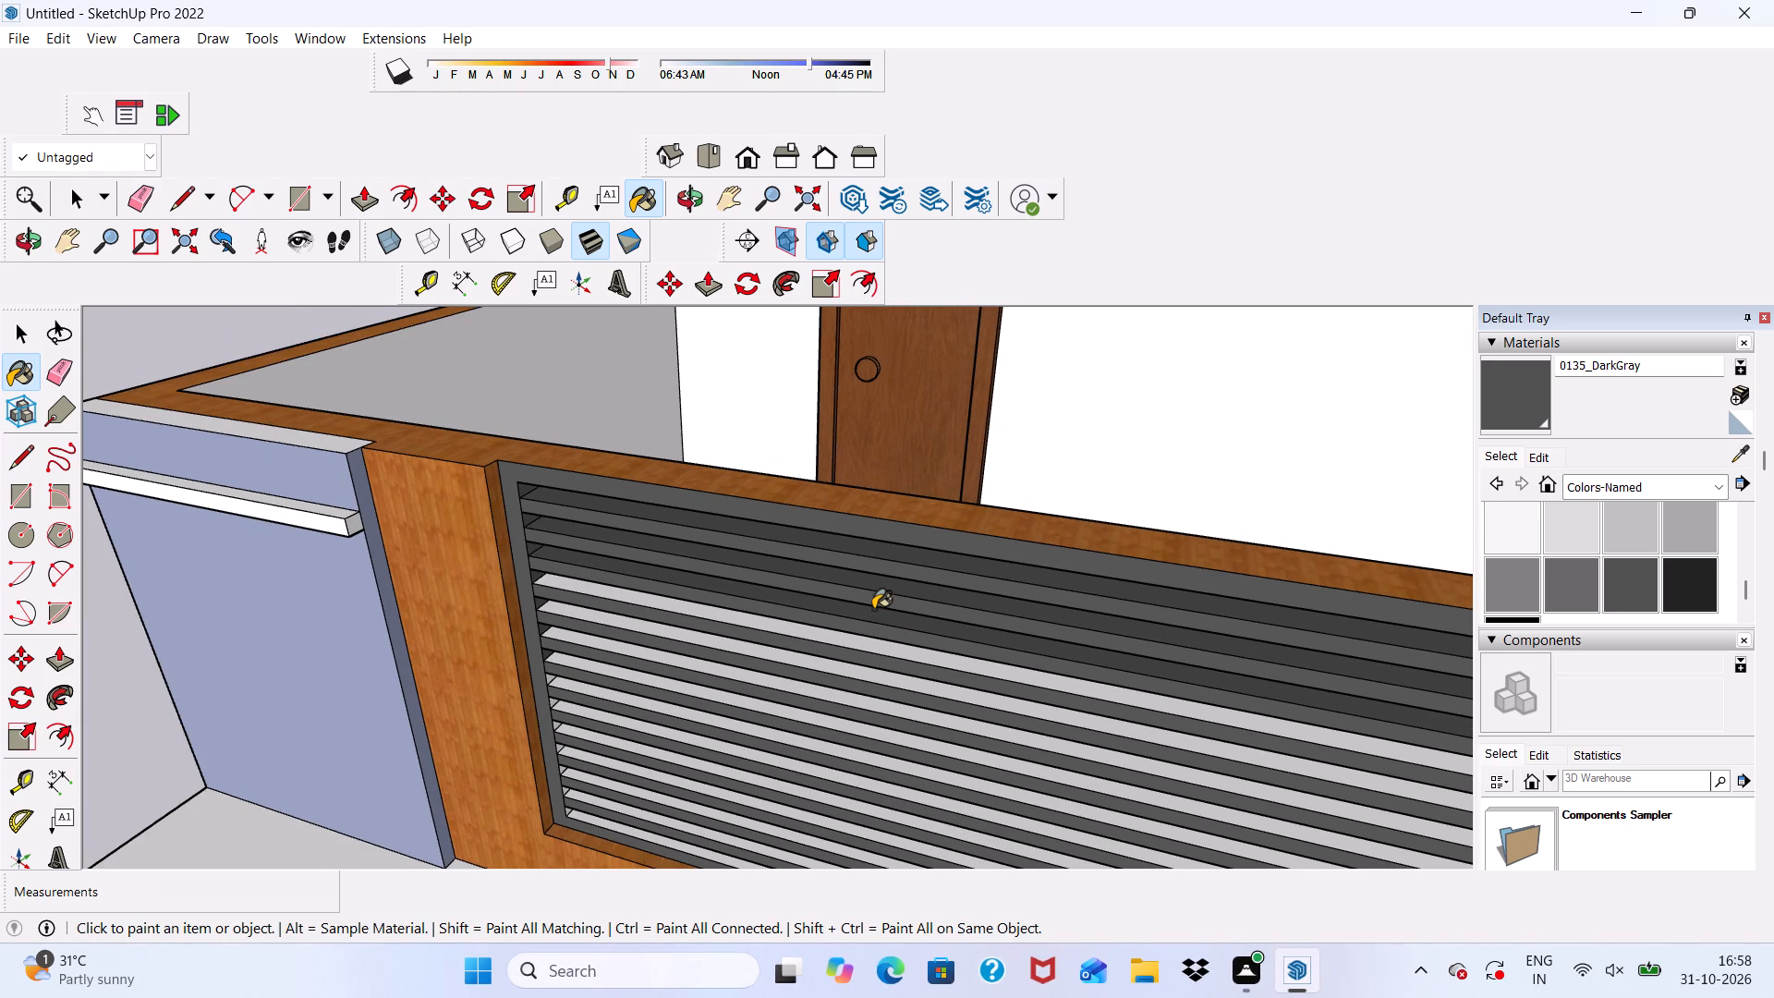
{"action": "scroll", "coordinate": [827, 663], "scroll_direction": "up", "scroll_amount": 4}
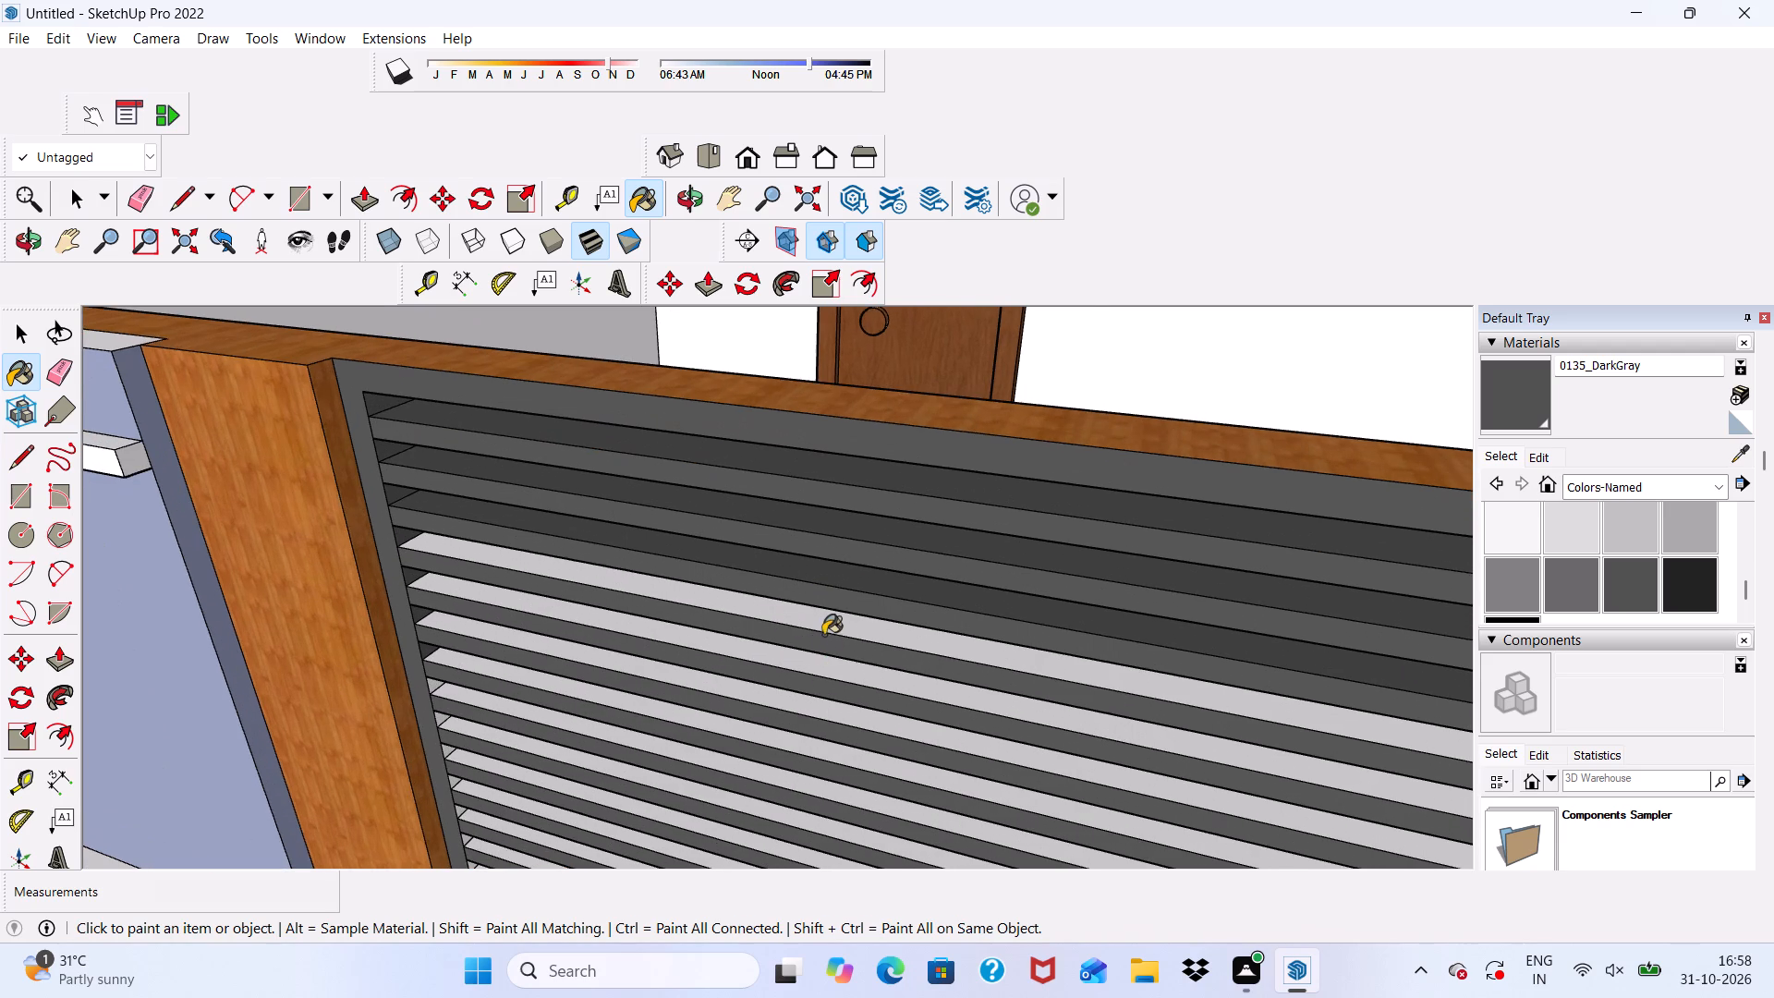
{"action": "left_click", "coordinate": [825, 632]}
{"action": "scroll", "coordinate": [828, 668], "scroll_direction": "up", "scroll_amount": 3}
{"action": "left_click", "coordinate": [828, 668]}
{"action": "left_click", "coordinate": [845, 607]}
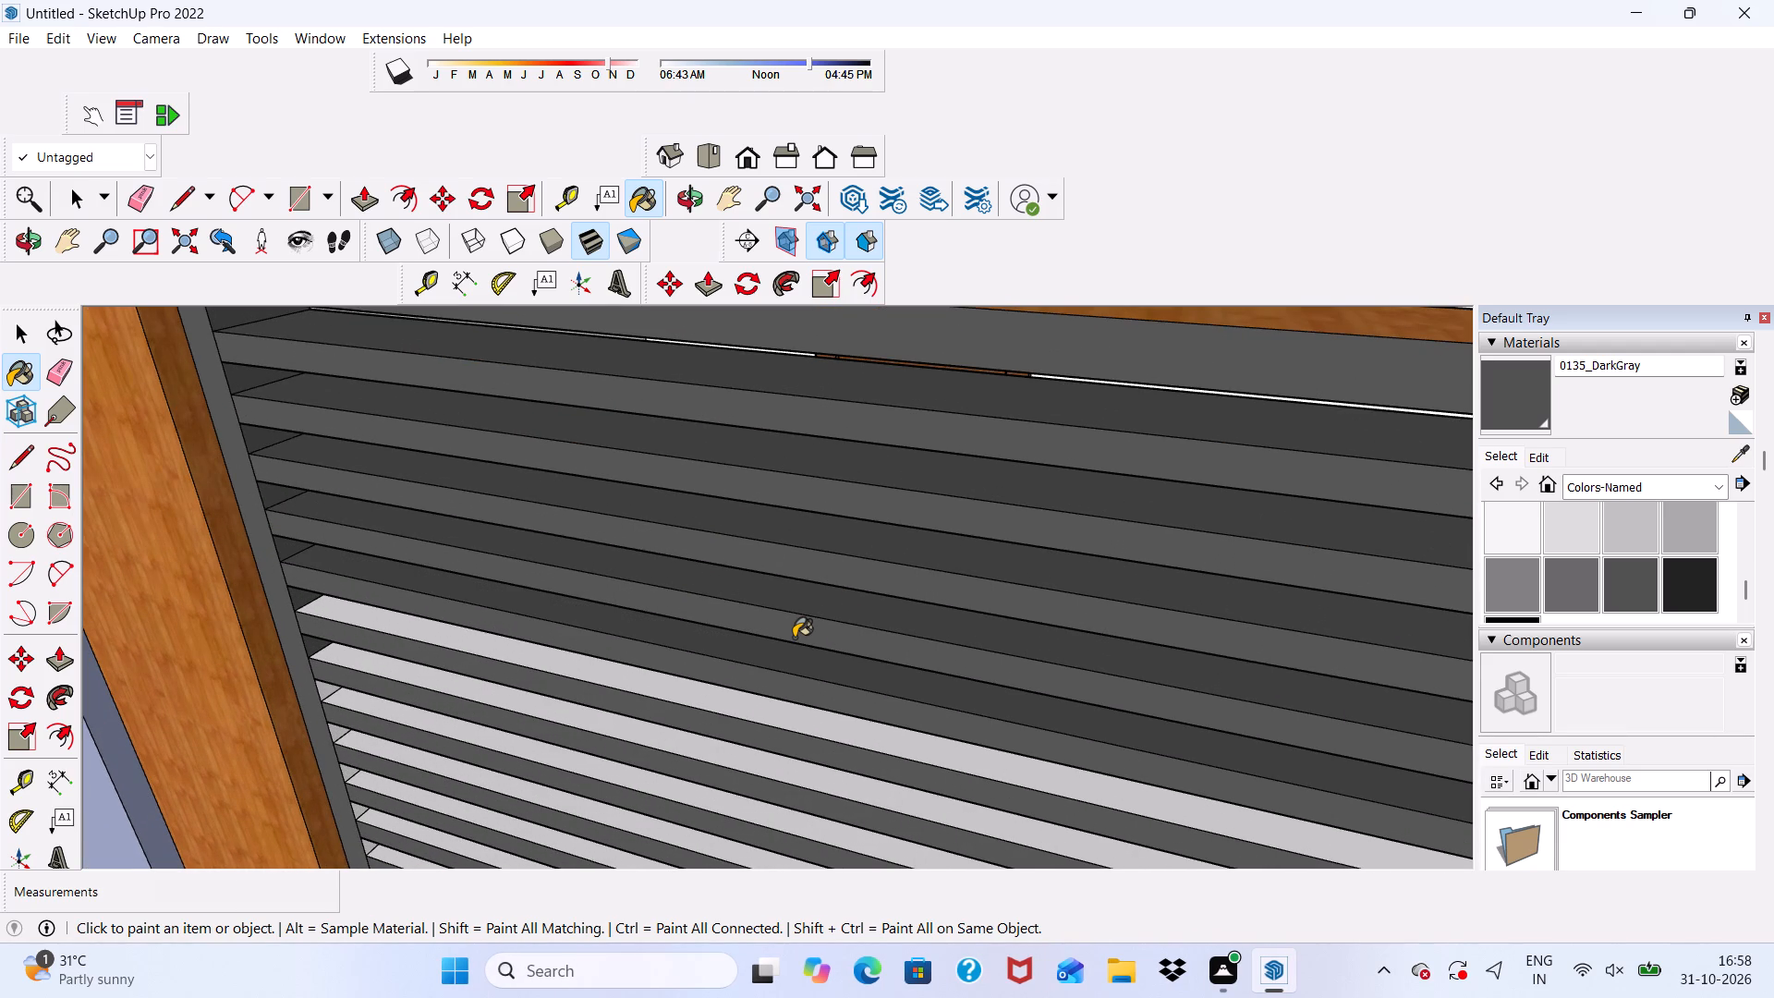
Paint the top faces of the middle slats in the grille's left bay with 0135_DarkGray.
{"action": "scroll", "coordinate": [776, 688], "scroll_direction": "up", "scroll_amount": 5}
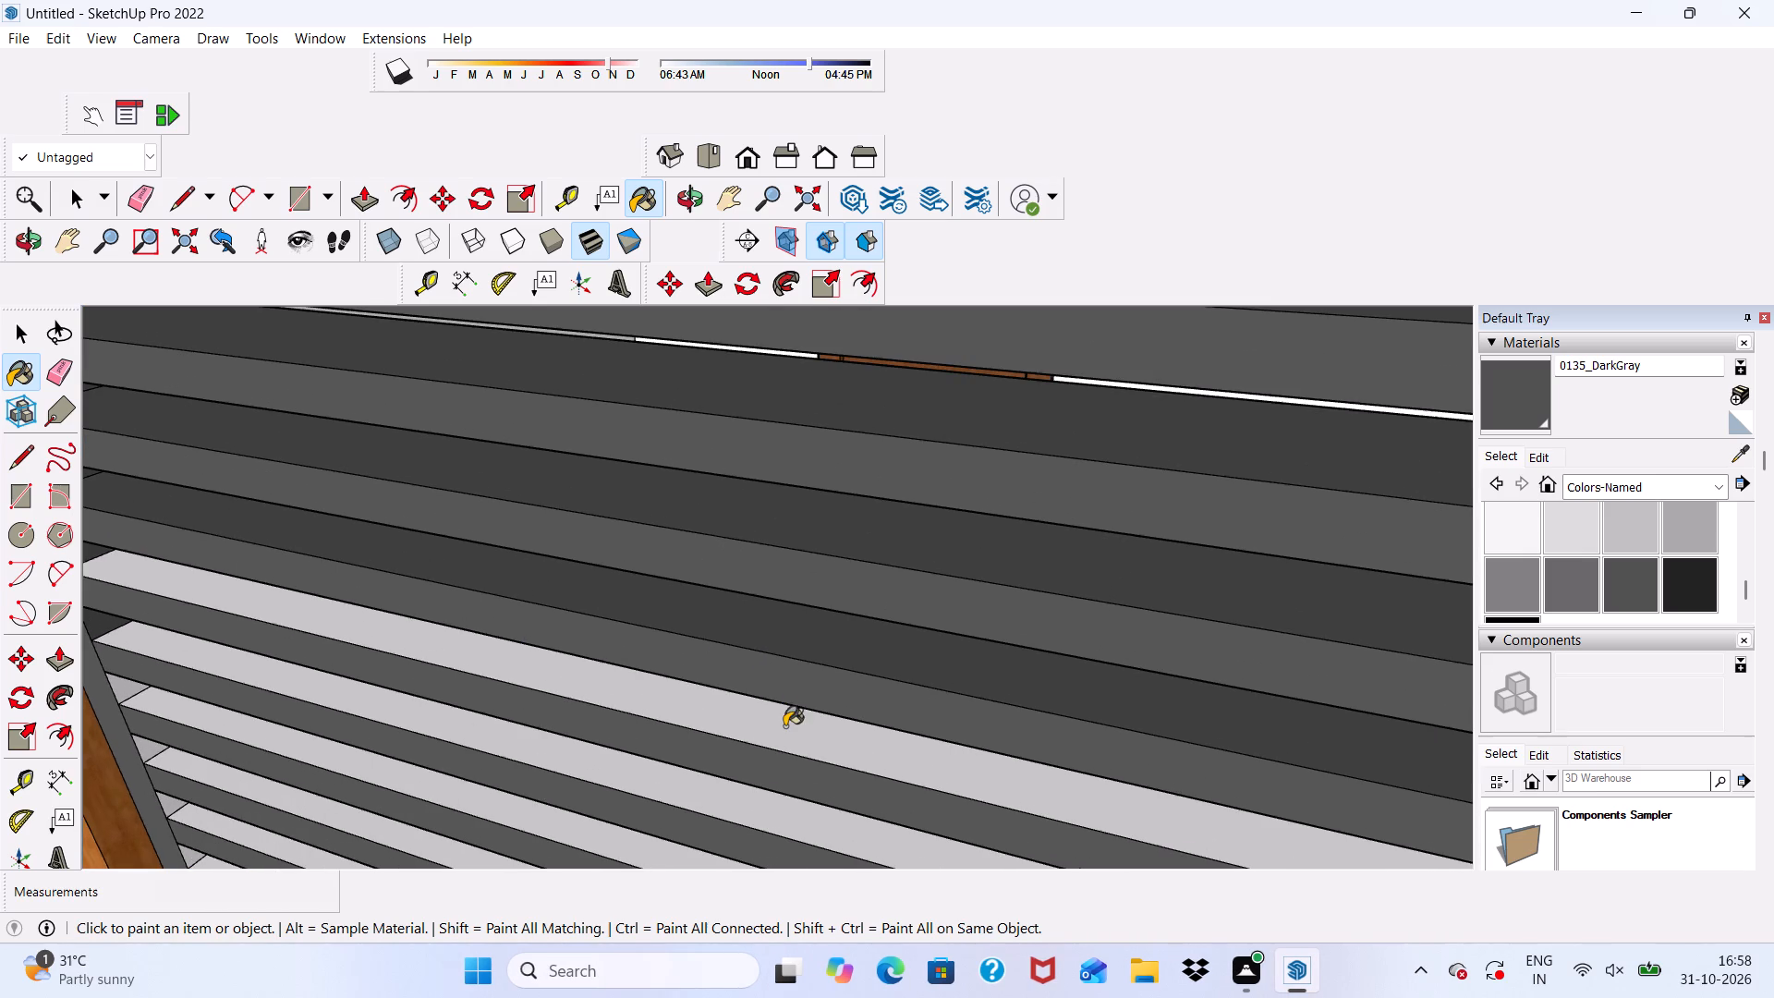
{"action": "left_click", "coordinate": [781, 736]}
{"action": "scroll", "coordinate": [733, 569], "scroll_direction": "down", "scroll_amount": 4}
{"action": "scroll", "coordinate": [773, 756], "scroll_direction": "up", "scroll_amount": 6}
{"action": "left_click", "coordinate": [774, 748]}
{"action": "scroll", "coordinate": [744, 659], "scroll_direction": "down", "scroll_amount": 7}
{"action": "scroll", "coordinate": [792, 775], "scroll_direction": "up", "scroll_amount": 7}
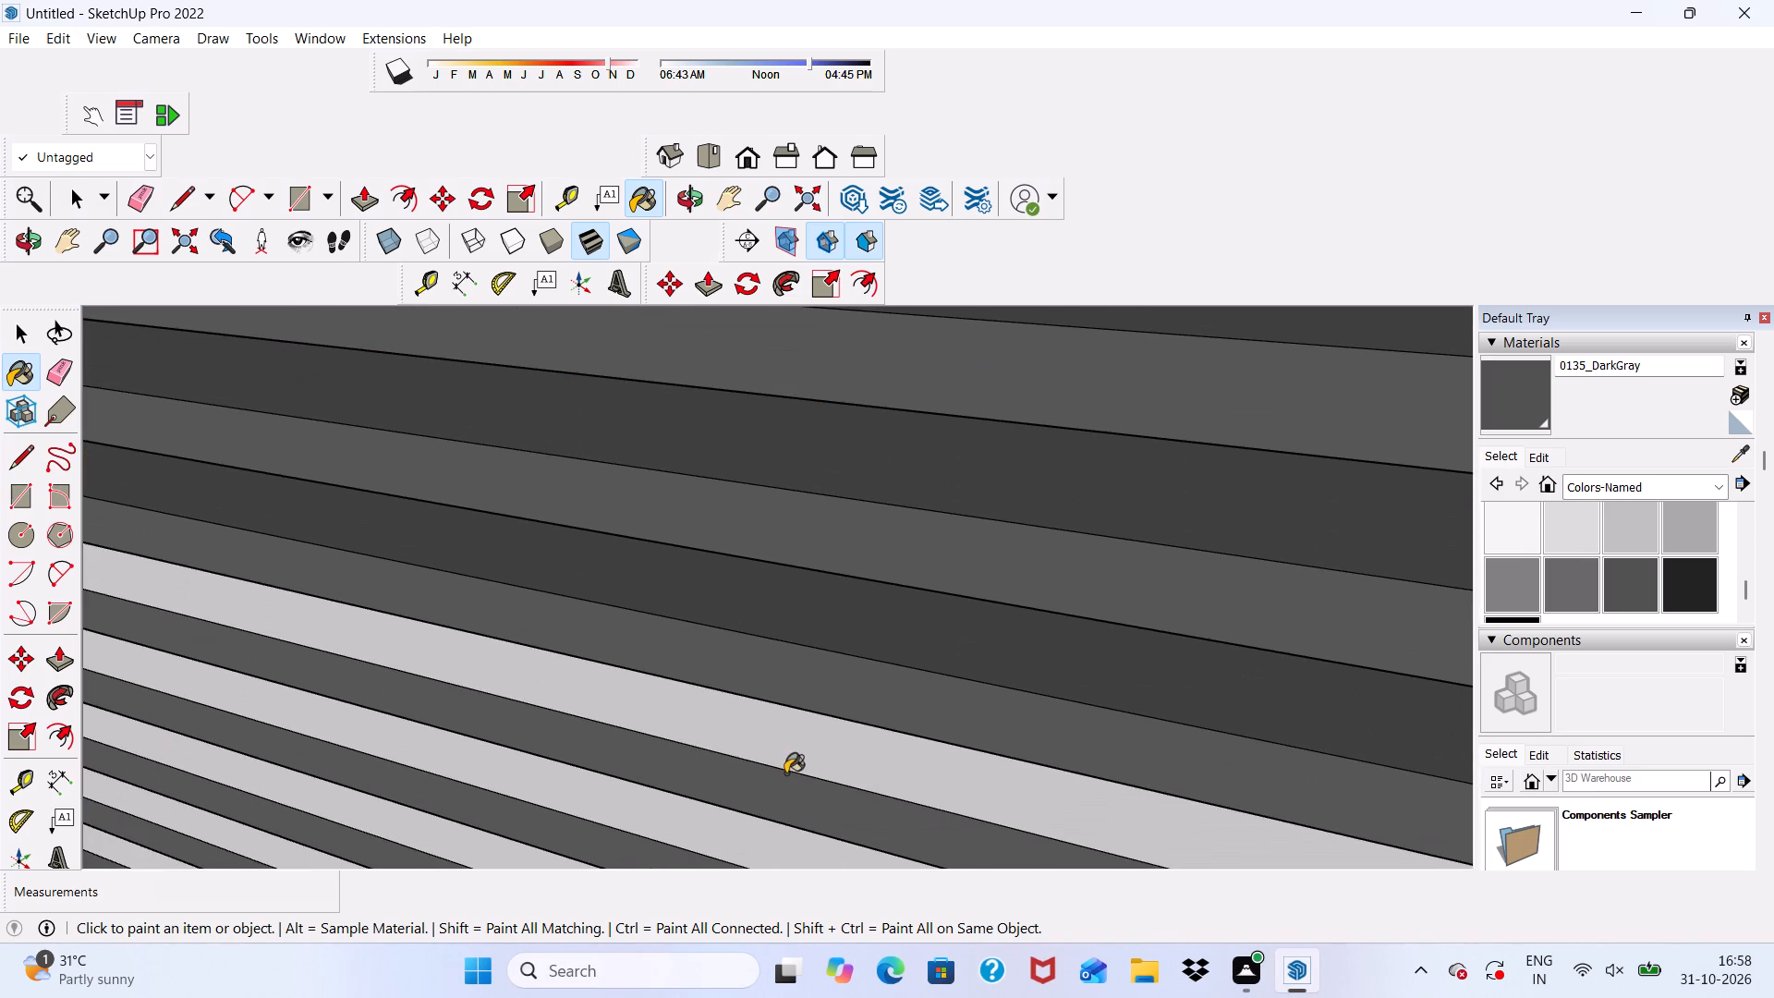
{"action": "left_click", "coordinate": [784, 749]}
{"action": "scroll", "coordinate": [784, 749], "scroll_direction": "down", "scroll_amount": 8}
{"action": "scroll", "coordinate": [918, 576], "scroll_direction": "down", "scroll_amount": 6}
{"action": "scroll", "coordinate": [860, 750], "scroll_direction": "up", "scroll_amount": 7}
{"action": "left_click", "coordinate": [844, 702]}
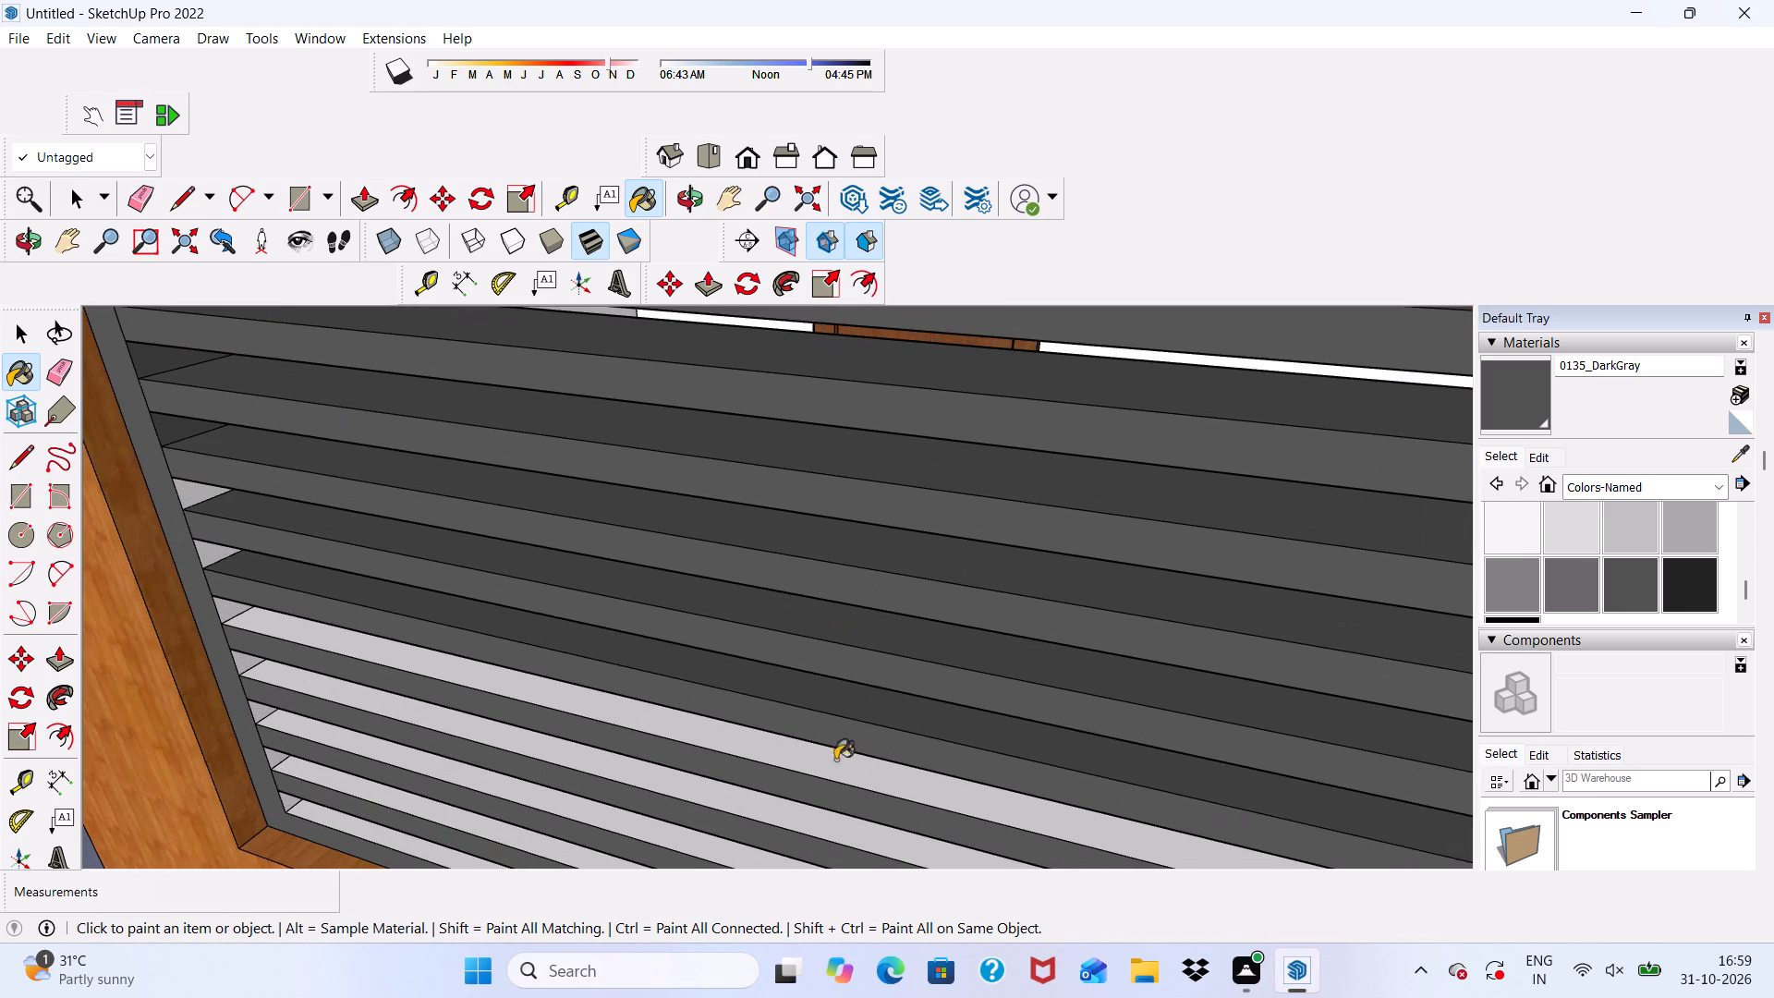
Paint the top faces of the remaining lower slats in the grille's left bay with 0135_DarkGray.
{"action": "scroll", "coordinate": [832, 770], "scroll_direction": "up", "scroll_amount": 3}
{"action": "left_click", "coordinate": [832, 771]}
{"action": "scroll", "coordinate": [832, 551], "scroll_direction": "down", "scroll_amount": 5}
{"action": "scroll", "coordinate": [832, 810], "scroll_direction": "up", "scroll_amount": 6}
{"action": "left_click", "coordinate": [836, 731]}
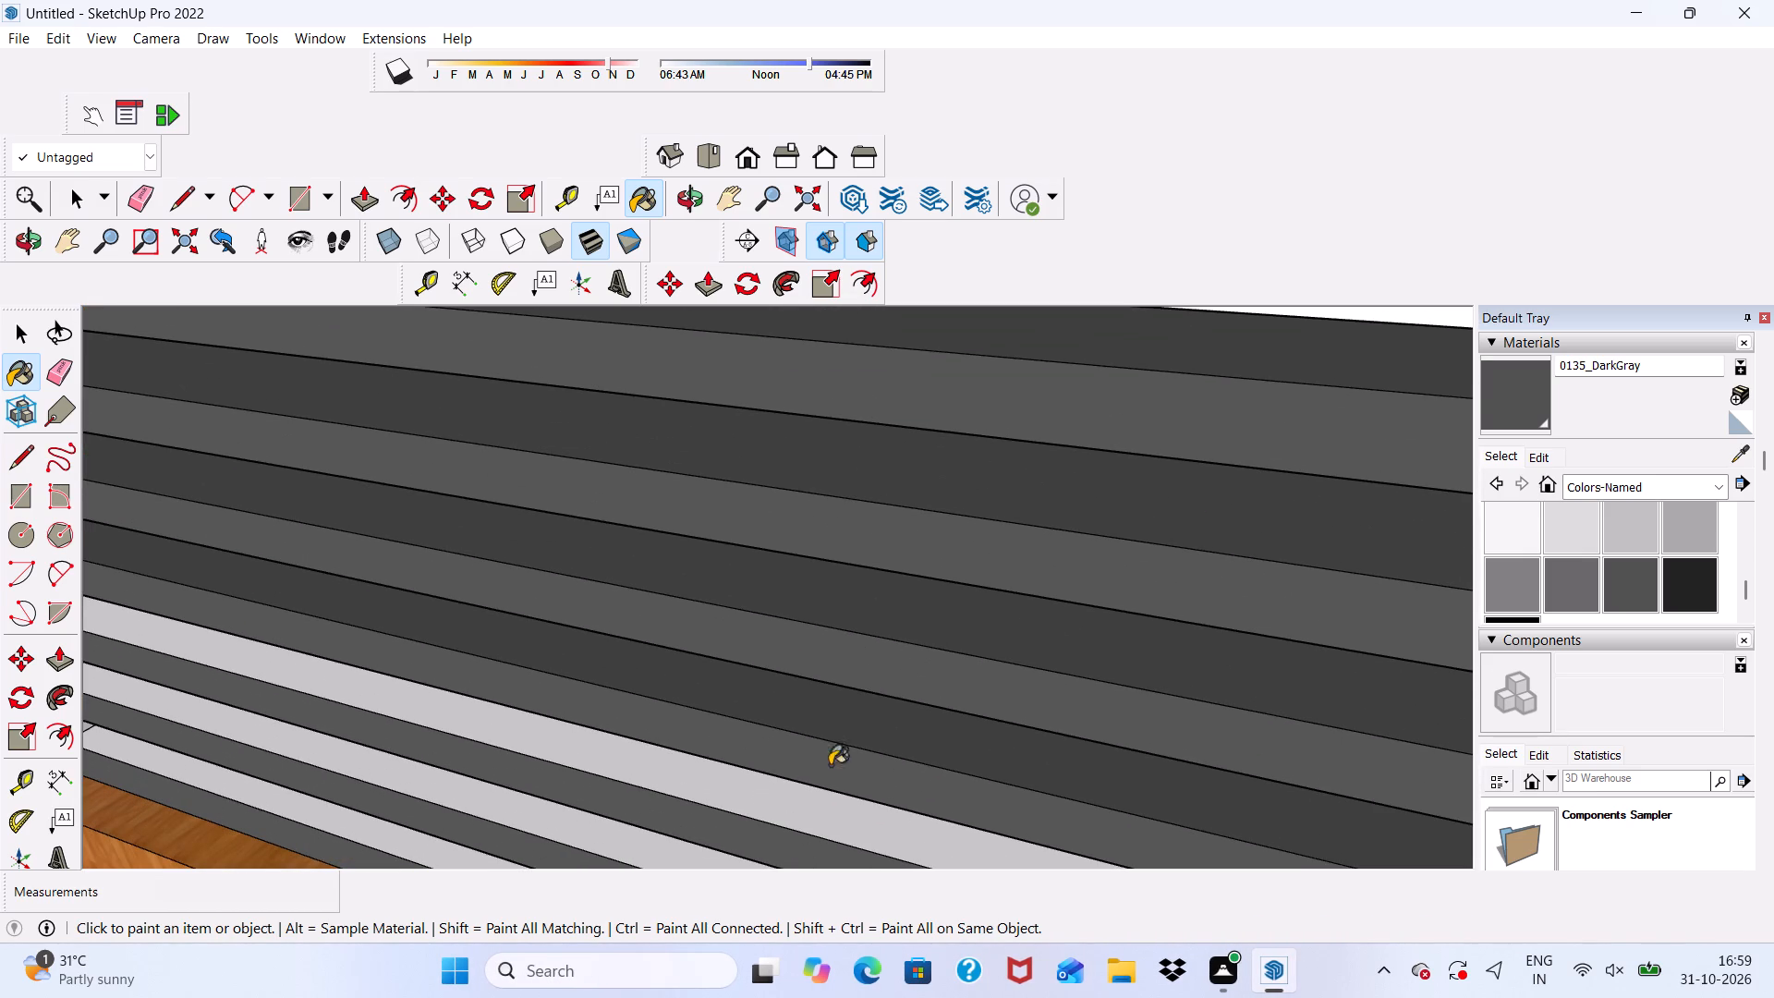
{"action": "left_click", "coordinate": [830, 802]}
{"action": "scroll", "coordinate": [809, 642], "scroll_direction": "down", "scroll_amount": 6}
{"action": "scroll", "coordinate": [841, 846], "scroll_direction": "up", "scroll_amount": 6}
{"action": "left_click", "coordinate": [834, 773]}
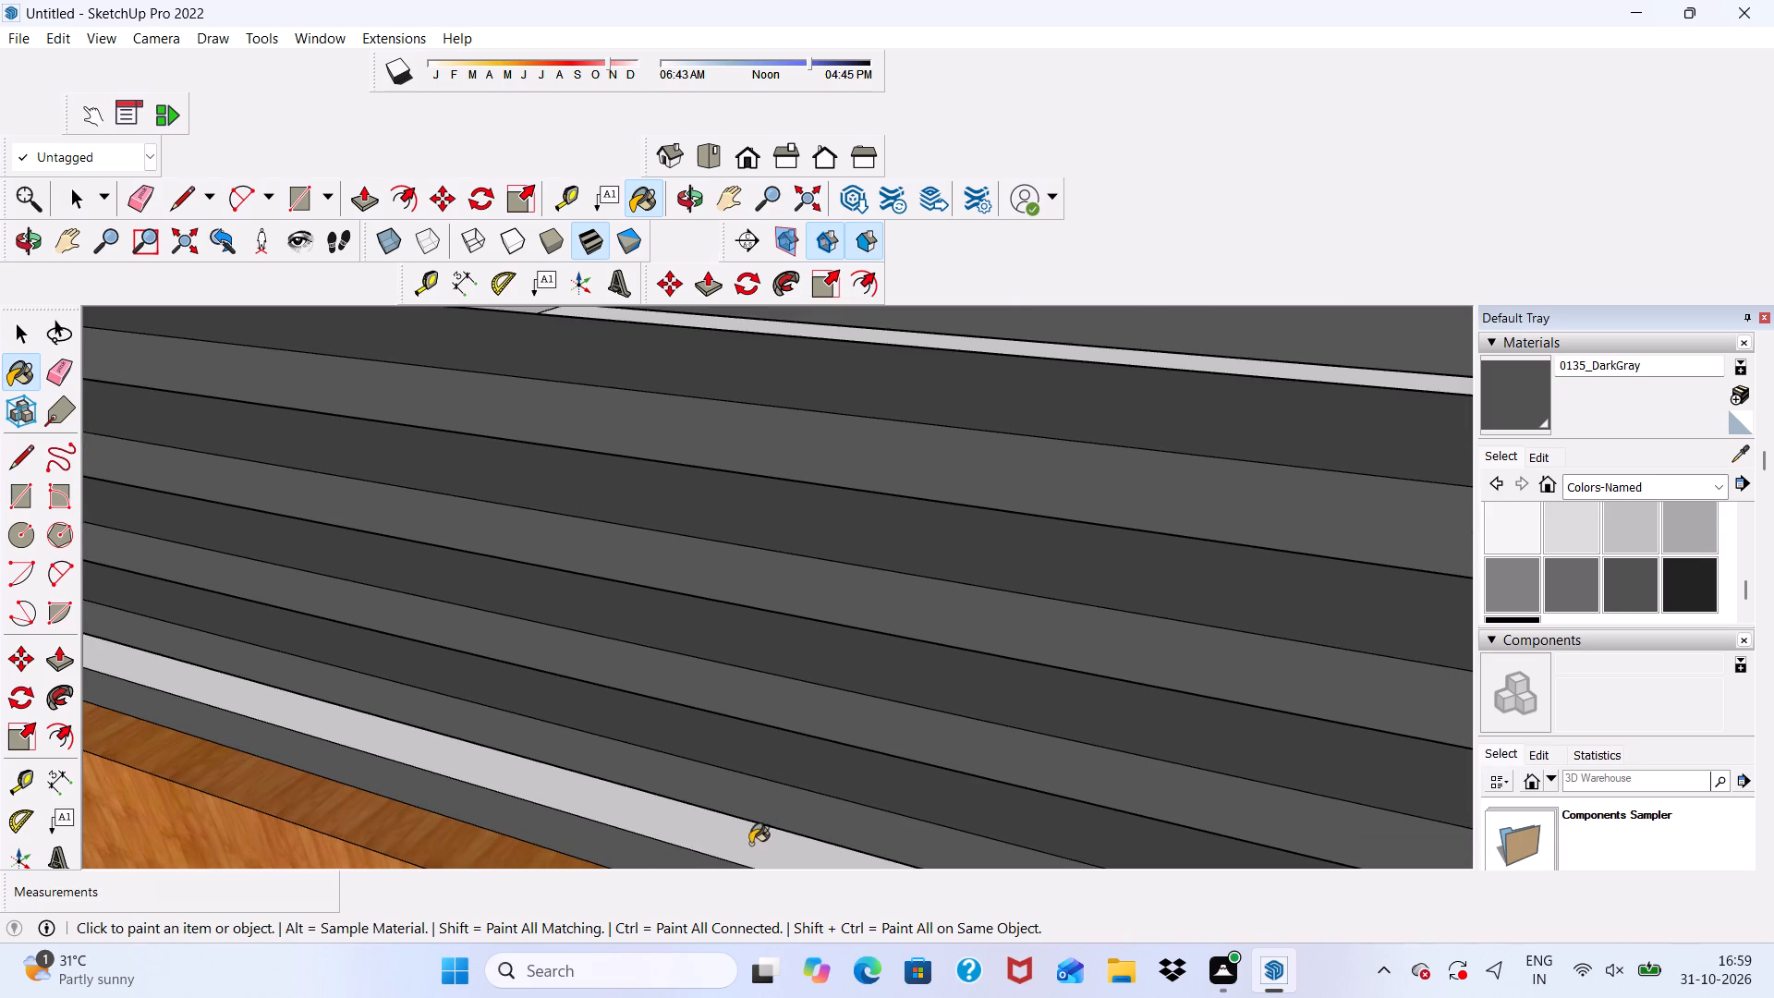
{"action": "left_click", "coordinate": [750, 844]}
Paint the lowest gaps of the frame's inner side face at the left bay's outer end with 0135_DarkGray.
{"action": "scroll", "coordinate": [707, 627], "scroll_direction": "down", "scroll_amount": 11}
{"action": "scroll", "coordinate": [427, 603], "scroll_direction": "up", "scroll_amount": 6}
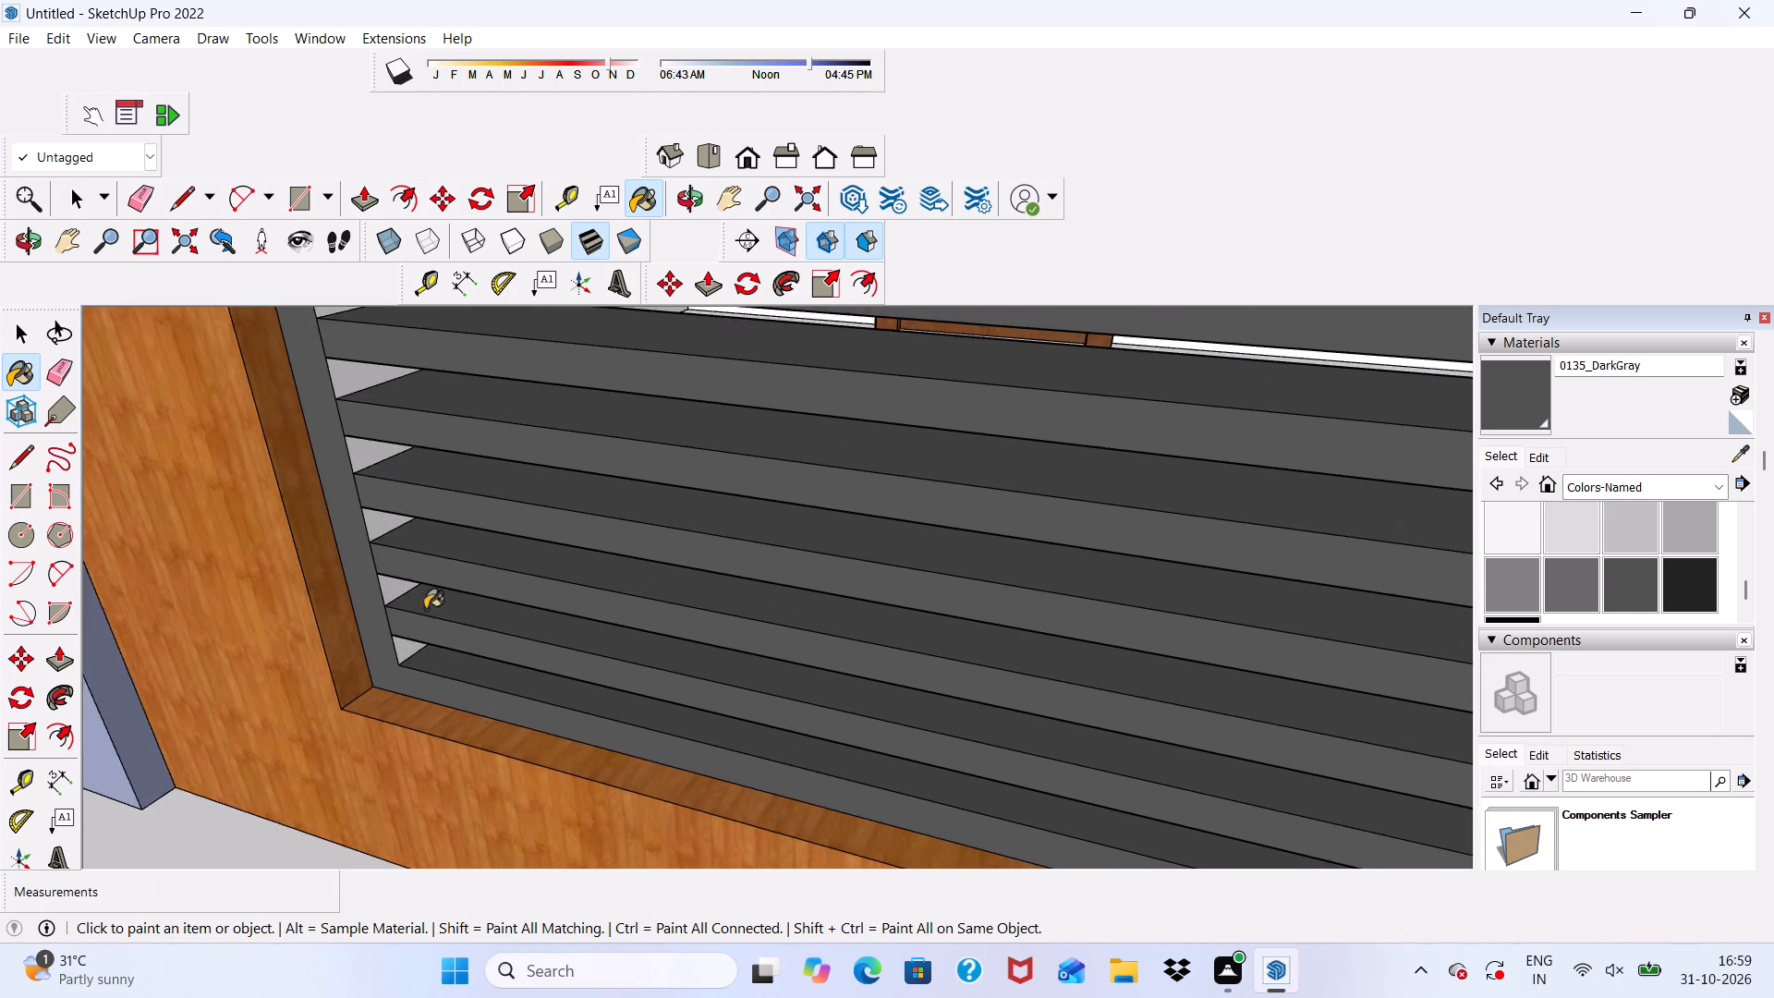
{"action": "scroll", "coordinate": [425, 609], "scroll_direction": "up", "scroll_amount": 11}
{"action": "left_click", "coordinate": [414, 651]}
{"action": "left_click", "coordinate": [381, 500]}
{"action": "scroll", "coordinate": [449, 624], "scroll_direction": "down", "scroll_amount": 7}
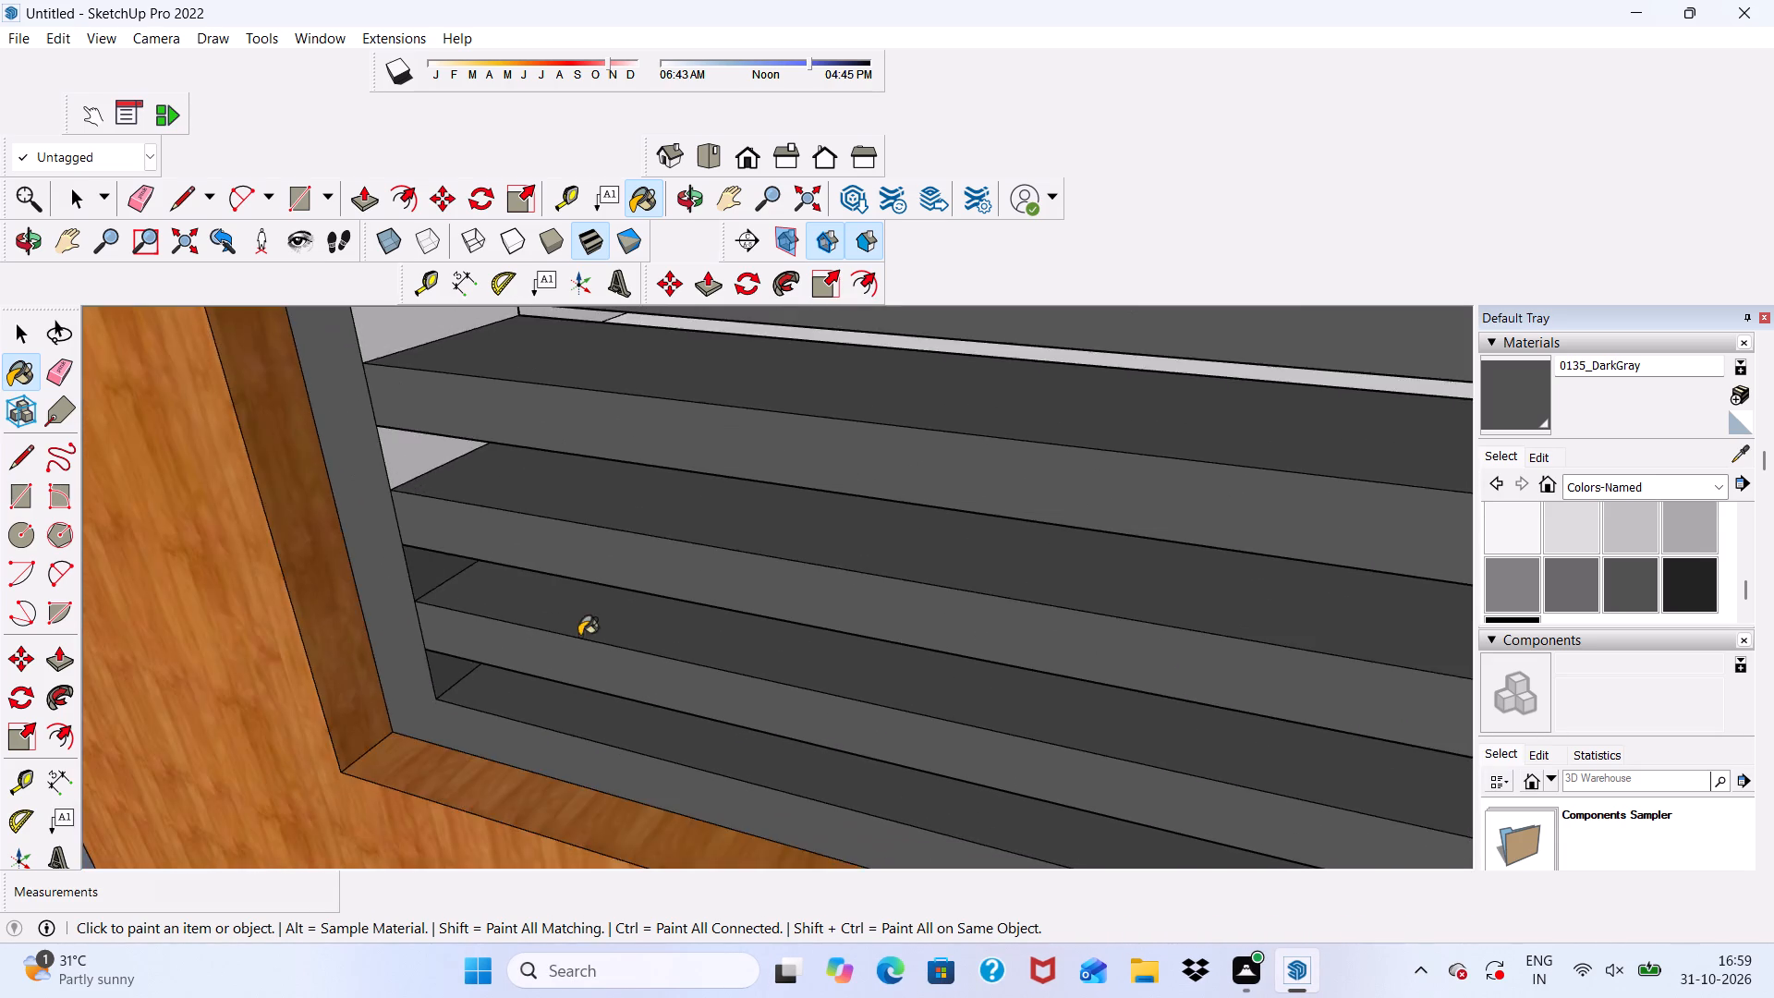
{"action": "scroll", "coordinate": [579, 636], "scroll_direction": "down", "scroll_amount": 5}
{"action": "scroll", "coordinate": [479, 577], "scroll_direction": "up", "scroll_amount": 11}
{"action": "left_click", "coordinate": [489, 536]}
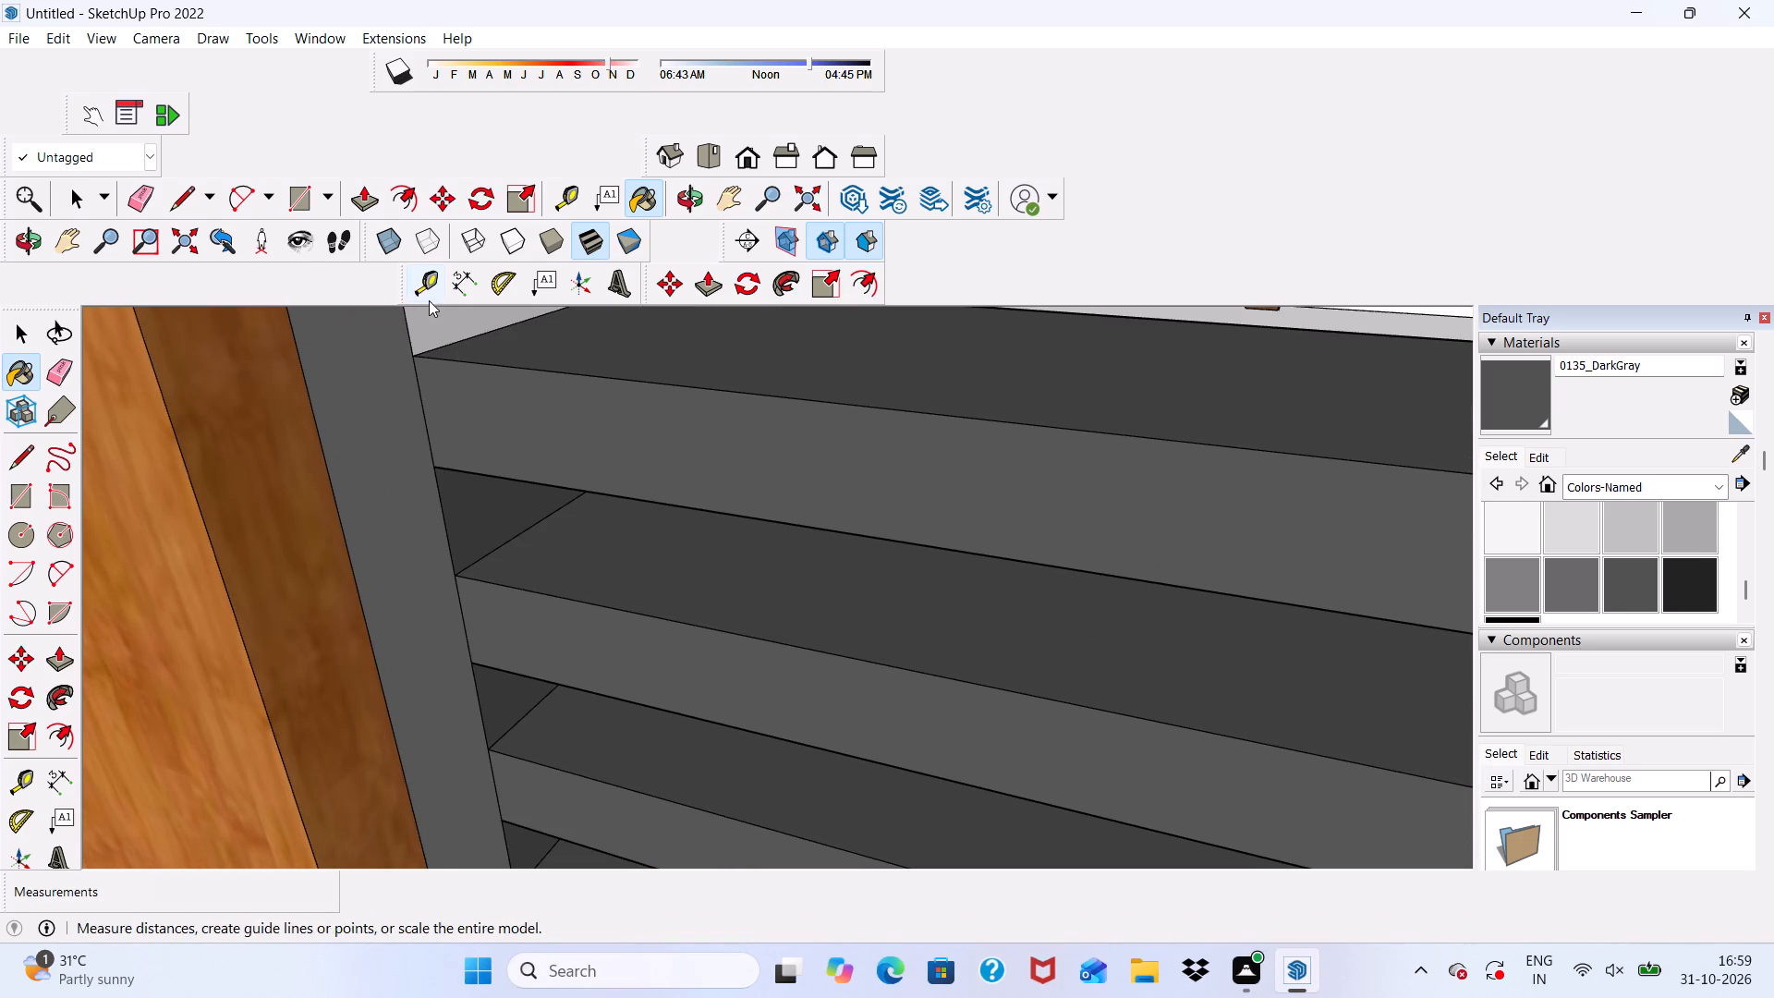
{"action": "left_click", "coordinate": [442, 328]}
Paint the remaining light gaps of the frame's inner side face at the left bay's outer end with 0135_DarkGray.
{"action": "scroll", "coordinate": [490, 468], "scroll_direction": "down", "scroll_amount": 20}
{"action": "left_click_drag", "start_coordinate": [625, 599], "coordinate": [681, 676]}
{"action": "scroll", "coordinate": [592, 432], "scroll_direction": "up", "scroll_amount": 5}
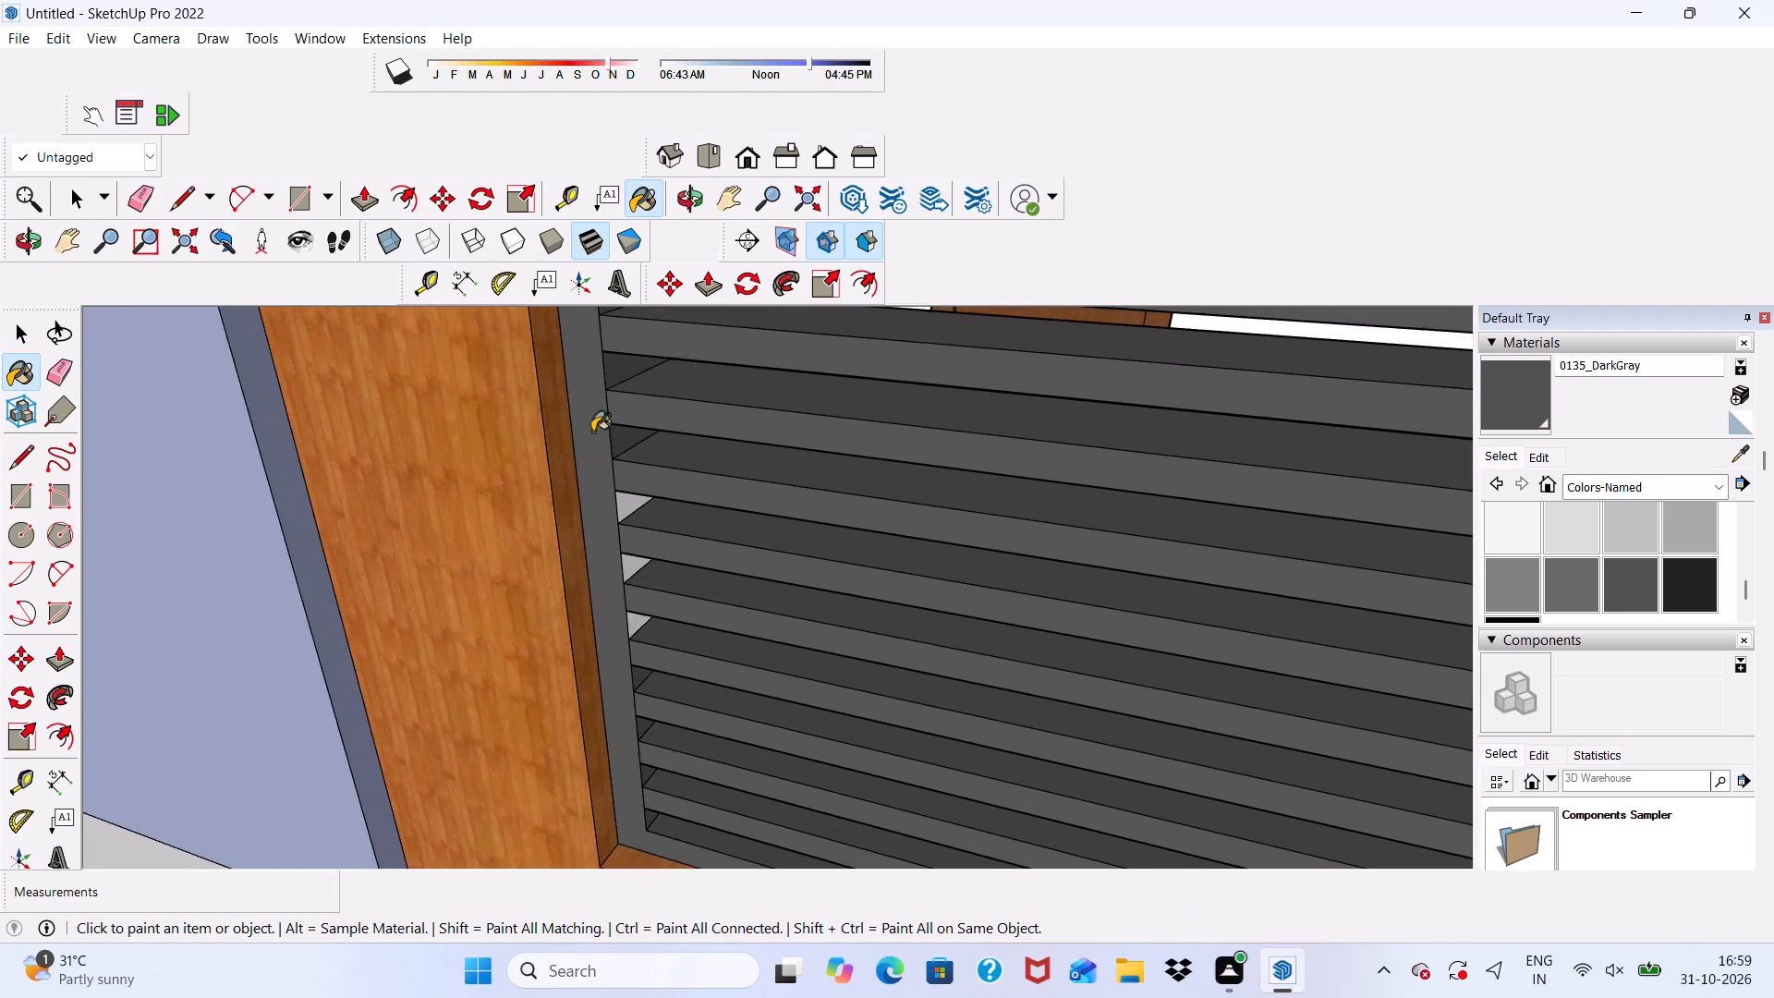
{"action": "scroll", "coordinate": [592, 432], "scroll_direction": "up", "scroll_amount": 6}
{"action": "left_click", "coordinate": [598, 488]}
{"action": "scroll", "coordinate": [614, 548], "scroll_direction": "up", "scroll_amount": 3}
{"action": "left_click", "coordinate": [615, 608]}
{"action": "left_click", "coordinate": [629, 713]}
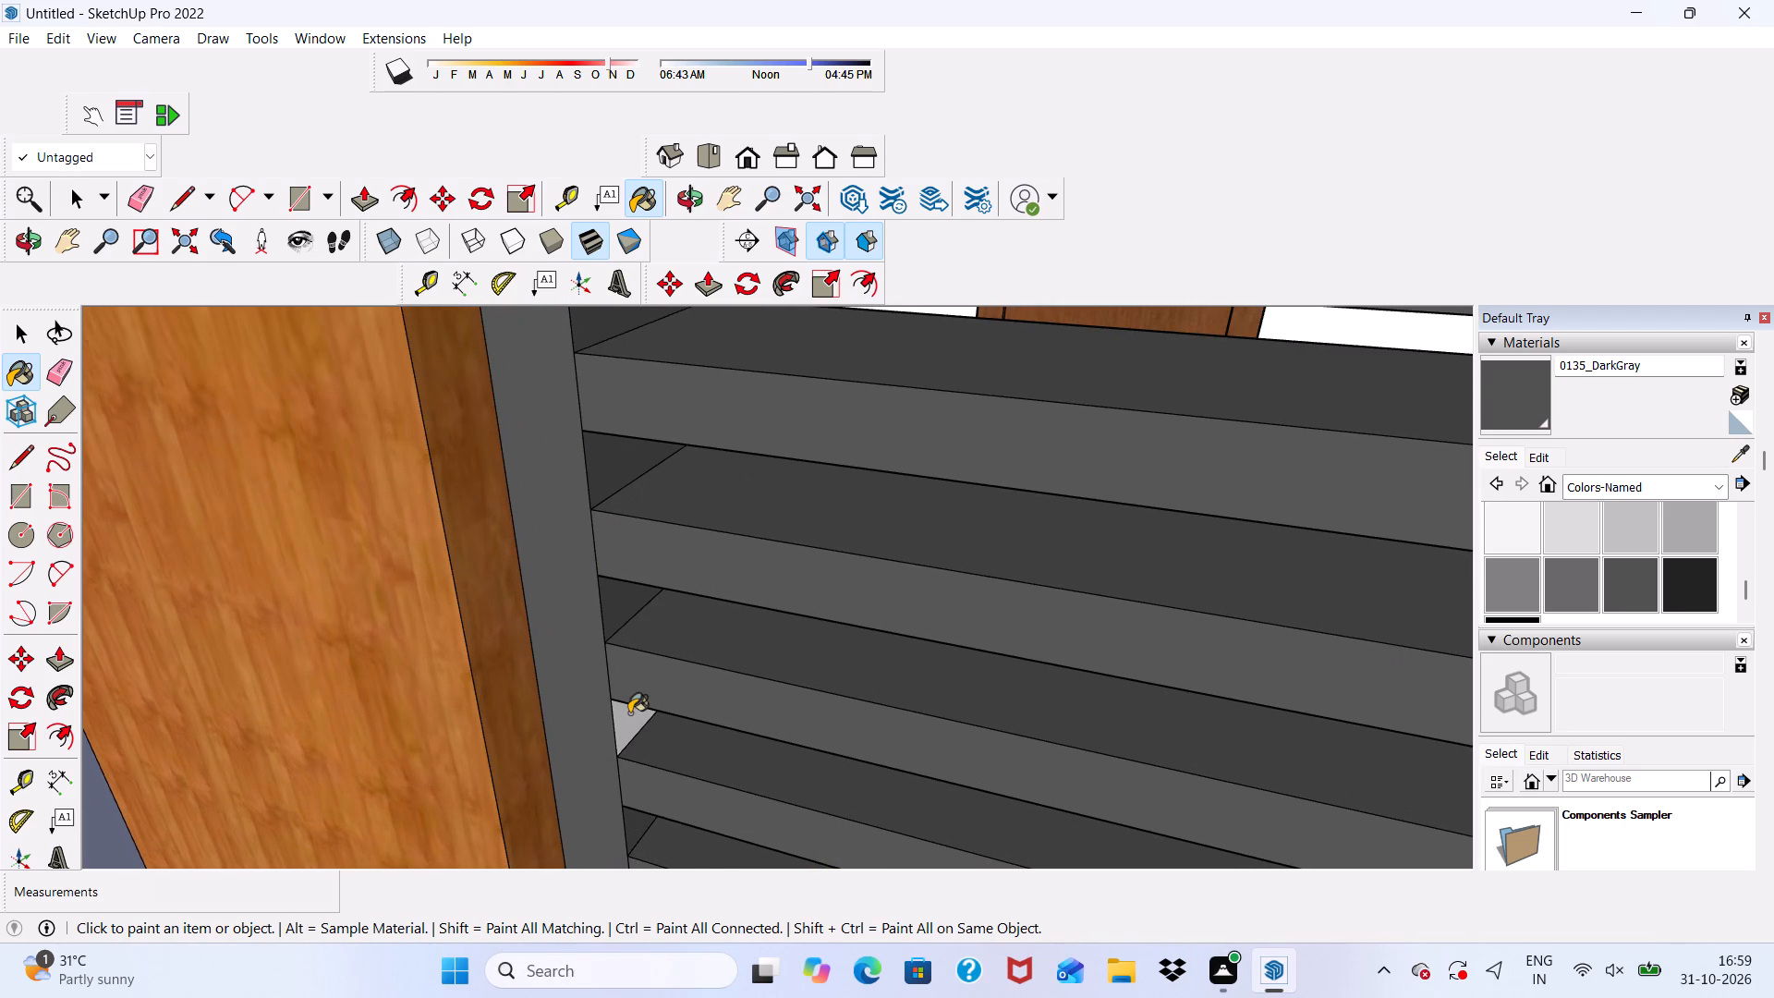
Paint the upper gaps of the central post's side face toward the grille's left bay with 0135_DarkGray.
{"action": "scroll", "coordinate": [596, 680], "scroll_direction": "down", "scroll_amount": 12}
{"action": "scroll", "coordinate": [874, 632], "scroll_direction": "down", "scroll_amount": 1}
{"action": "middle_click_drag", "start_coordinate": [874, 633], "coordinate": [1375, 590]}
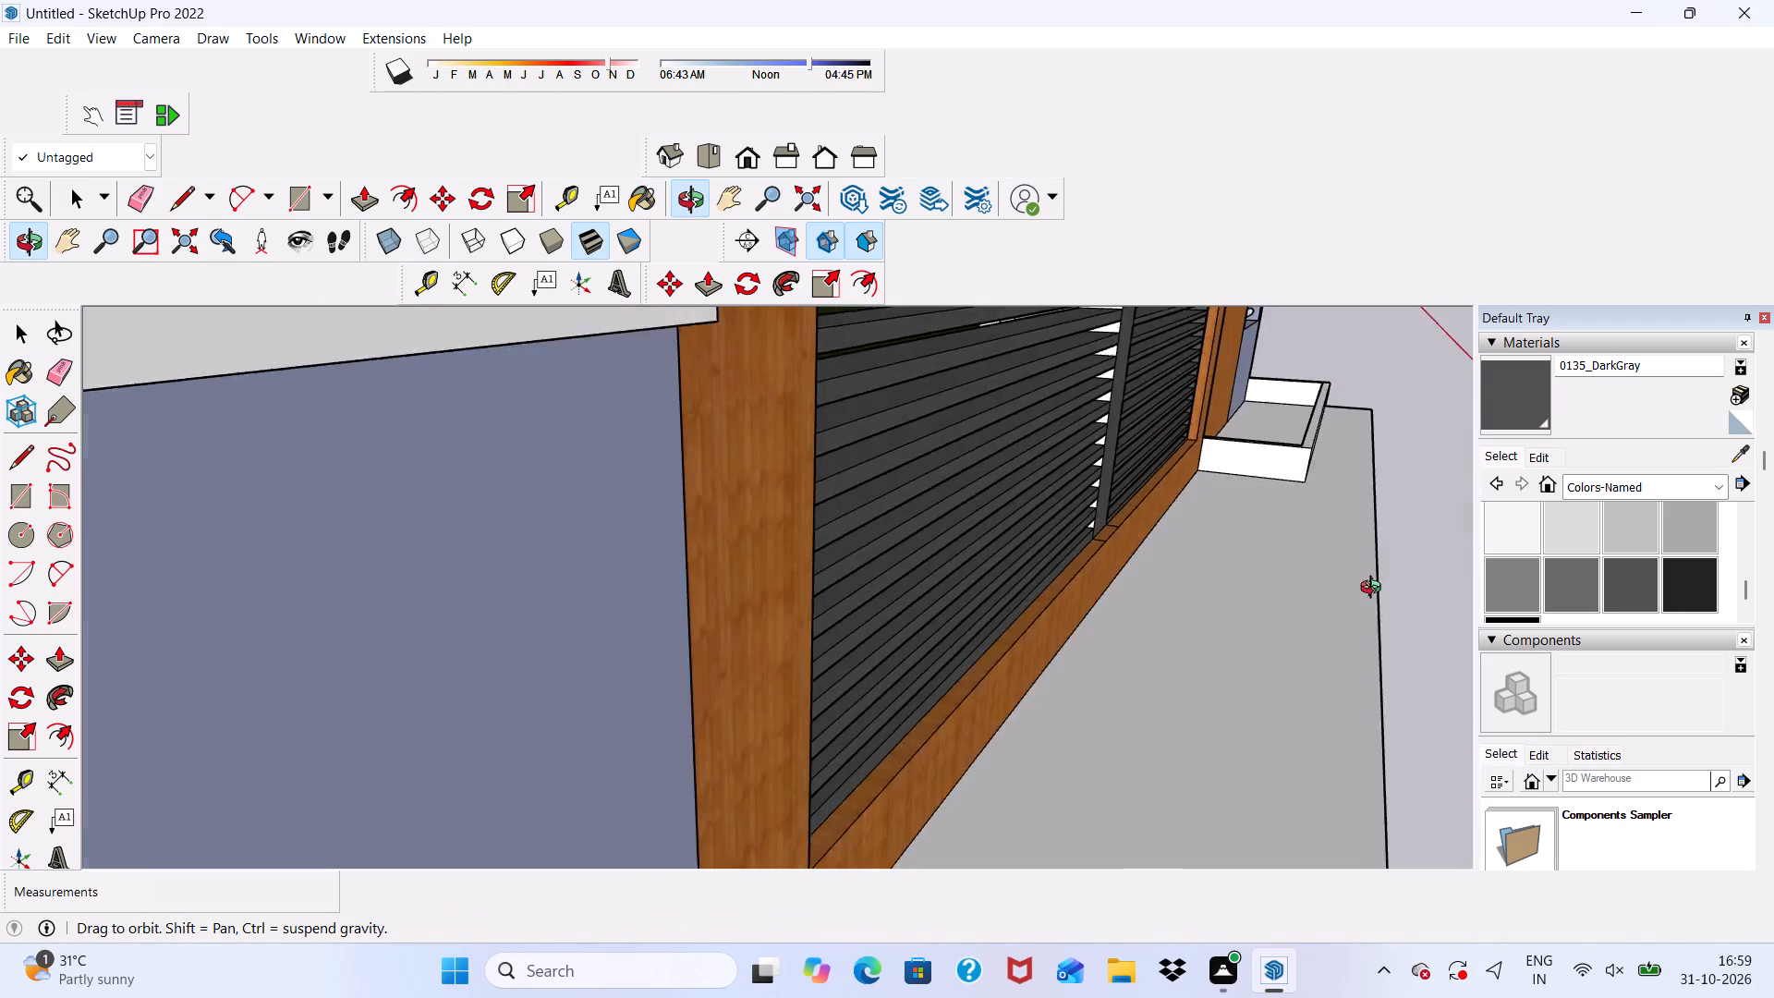
{"action": "middle_click_drag", "start_coordinate": [1375, 590], "coordinate": [1333, 529]}
{"action": "scroll", "coordinate": [1193, 362], "scroll_direction": "up", "scroll_amount": 15}
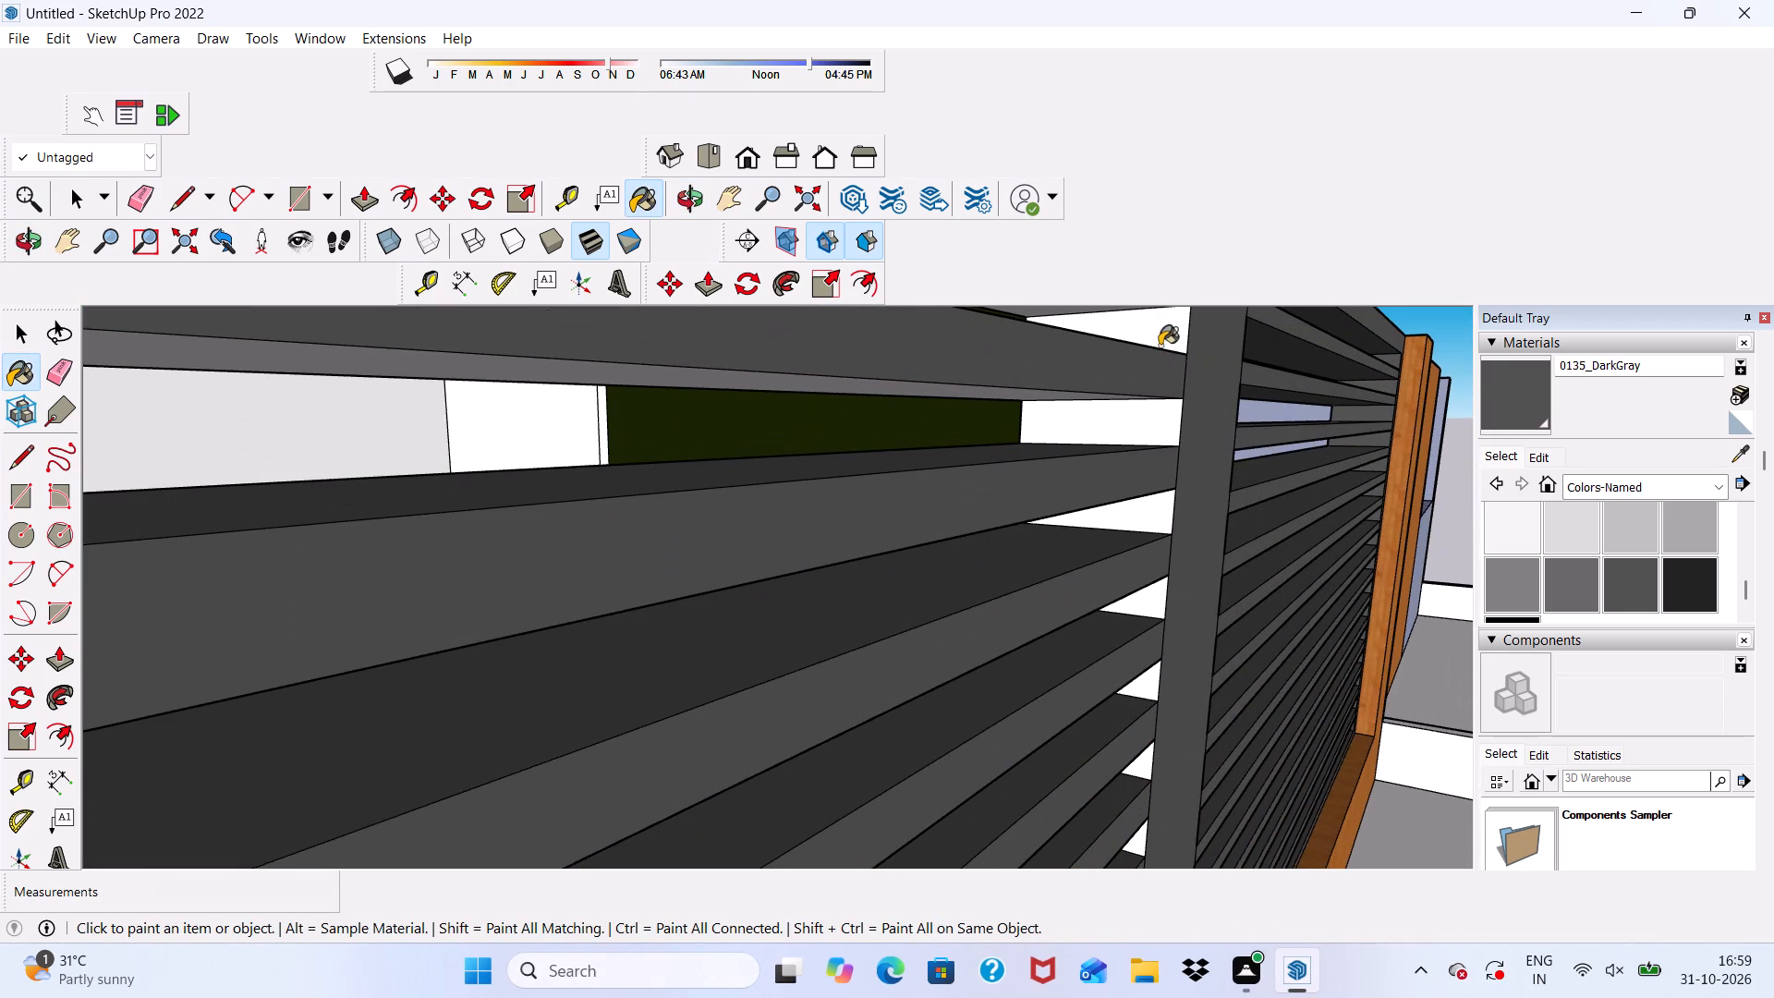
{"action": "left_click", "coordinate": [1160, 346]}
{"action": "left_click", "coordinate": [1152, 408]}
{"action": "left_click", "coordinate": [1143, 523]}
{"action": "left_click", "coordinate": [1151, 583]}
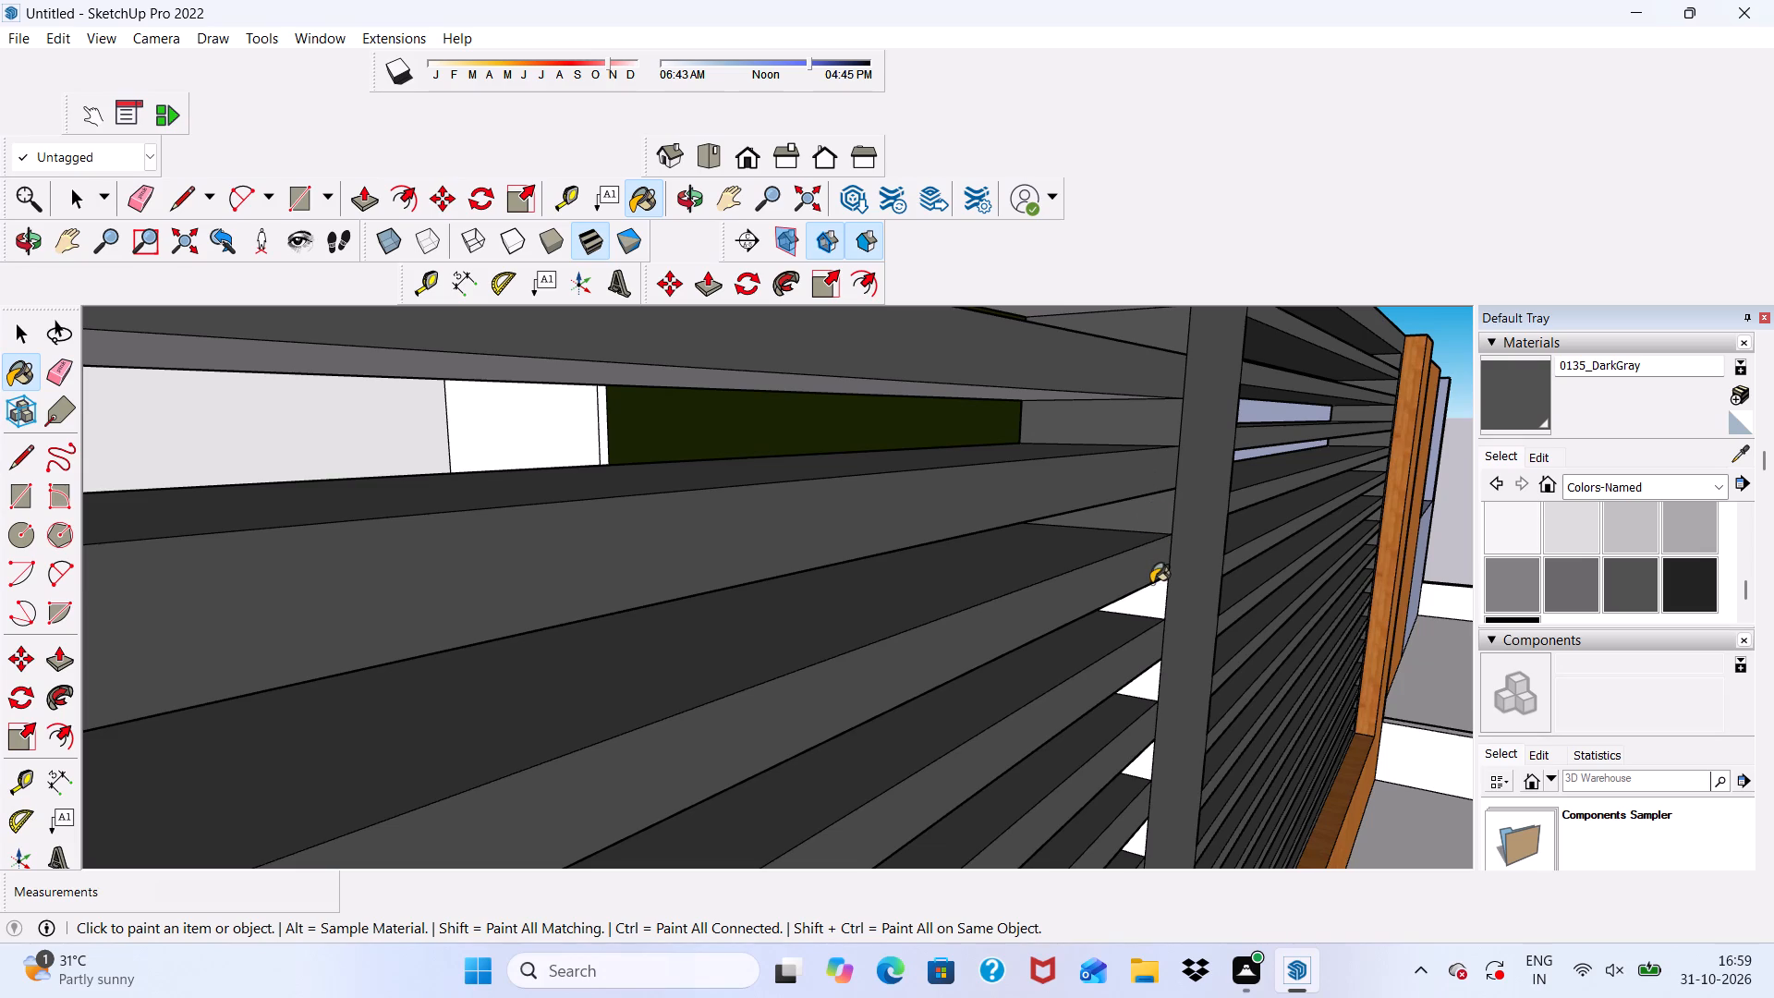
{"action": "scroll", "coordinate": [1131, 526], "scroll_direction": "down", "scroll_amount": 5}
{"action": "scroll", "coordinate": [1139, 597], "scroll_direction": "up", "scroll_amount": 6}
{"action": "left_click", "coordinate": [1140, 588]}
{"action": "left_click", "coordinate": [1139, 664]}
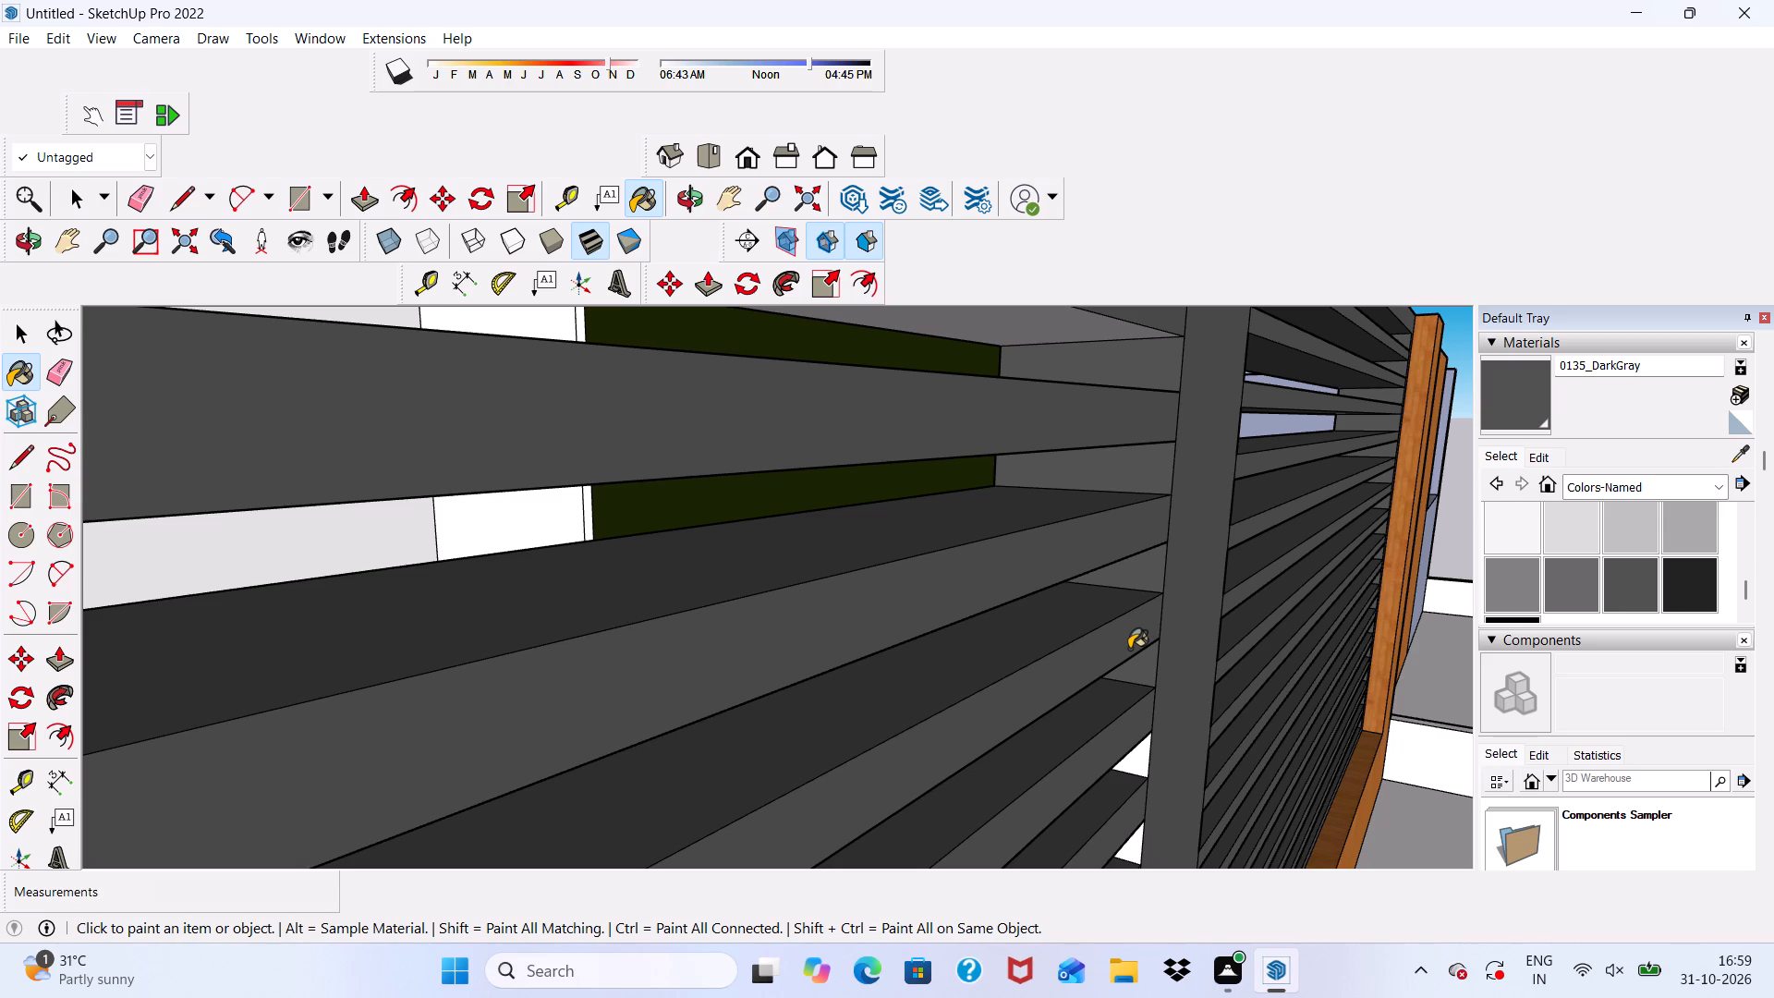
Paint the middle gaps of the central post's side face toward the left bay with 0135_DarkGray.
{"action": "scroll", "coordinate": [1190, 757], "scroll_direction": "up", "scroll_amount": 5}
{"action": "left_click", "coordinate": [1119, 756]}
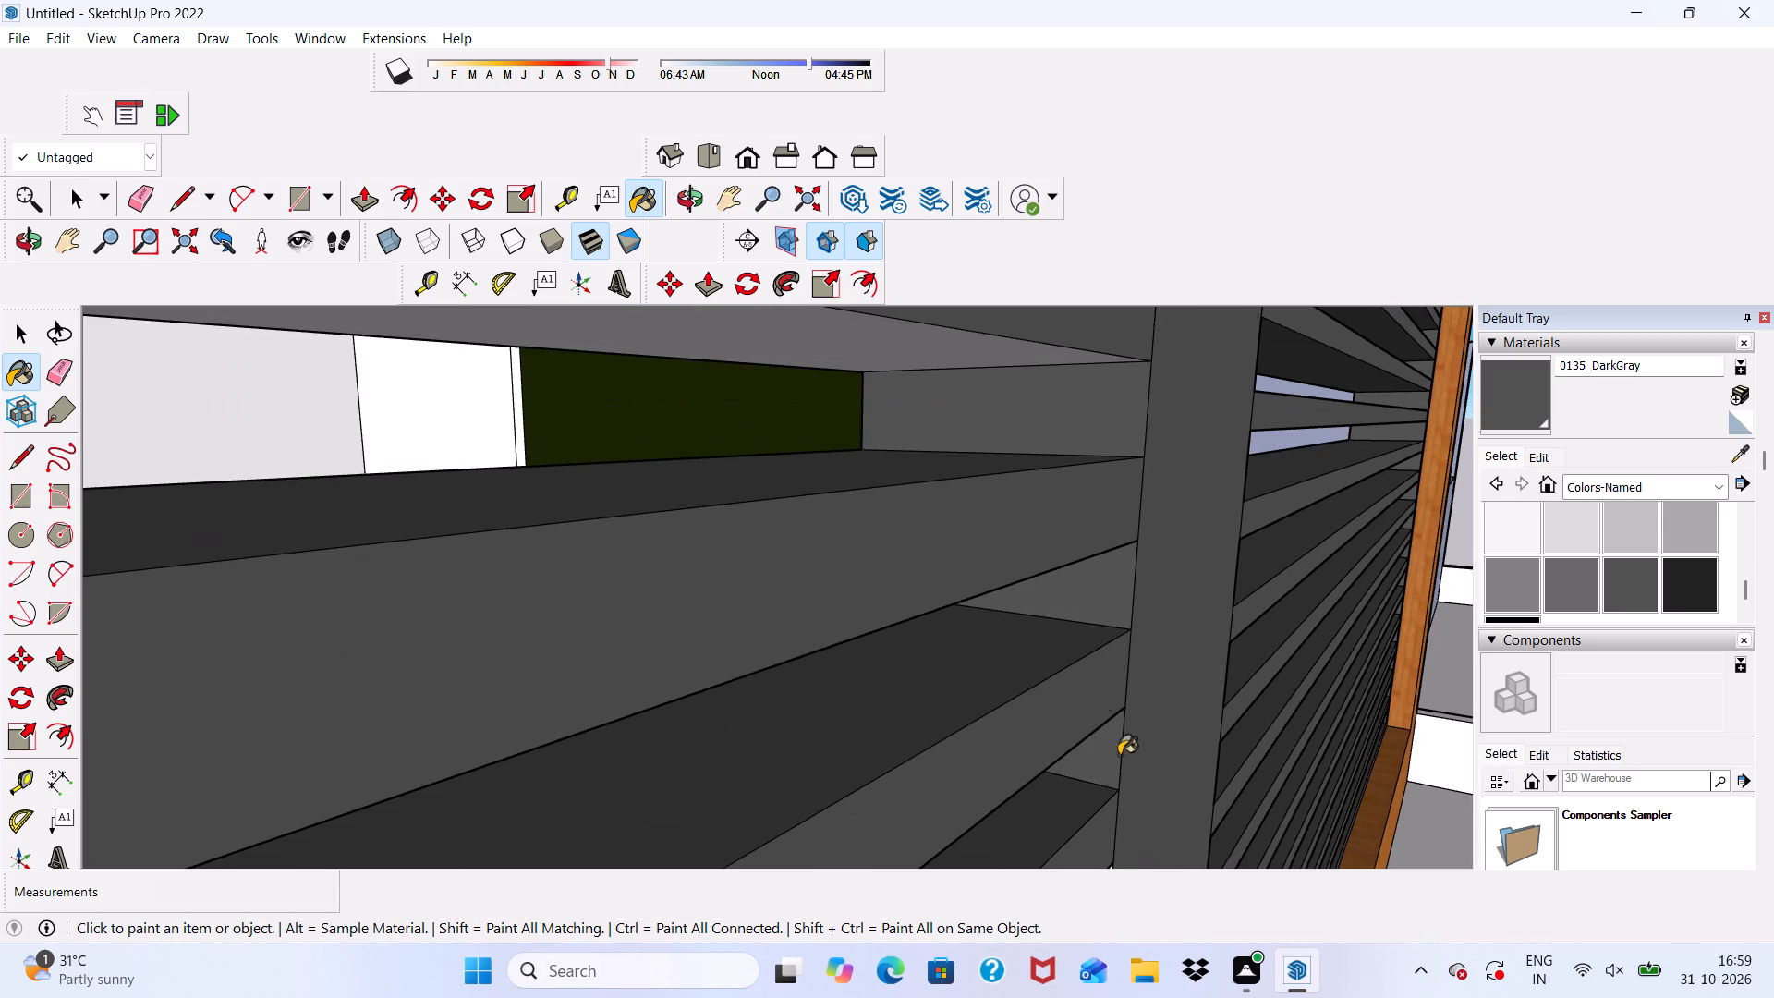
{"action": "scroll", "coordinate": [1045, 603], "scroll_direction": "down", "scroll_amount": 6}
{"action": "scroll", "coordinate": [1106, 808], "scroll_direction": "up", "scroll_amount": 7}
{"action": "left_click", "coordinate": [1022, 767]}
{"action": "scroll", "coordinate": [903, 547], "scroll_direction": "down", "scroll_amount": 5}
{"action": "scroll", "coordinate": [987, 800], "scroll_direction": "up", "scroll_amount": 6}
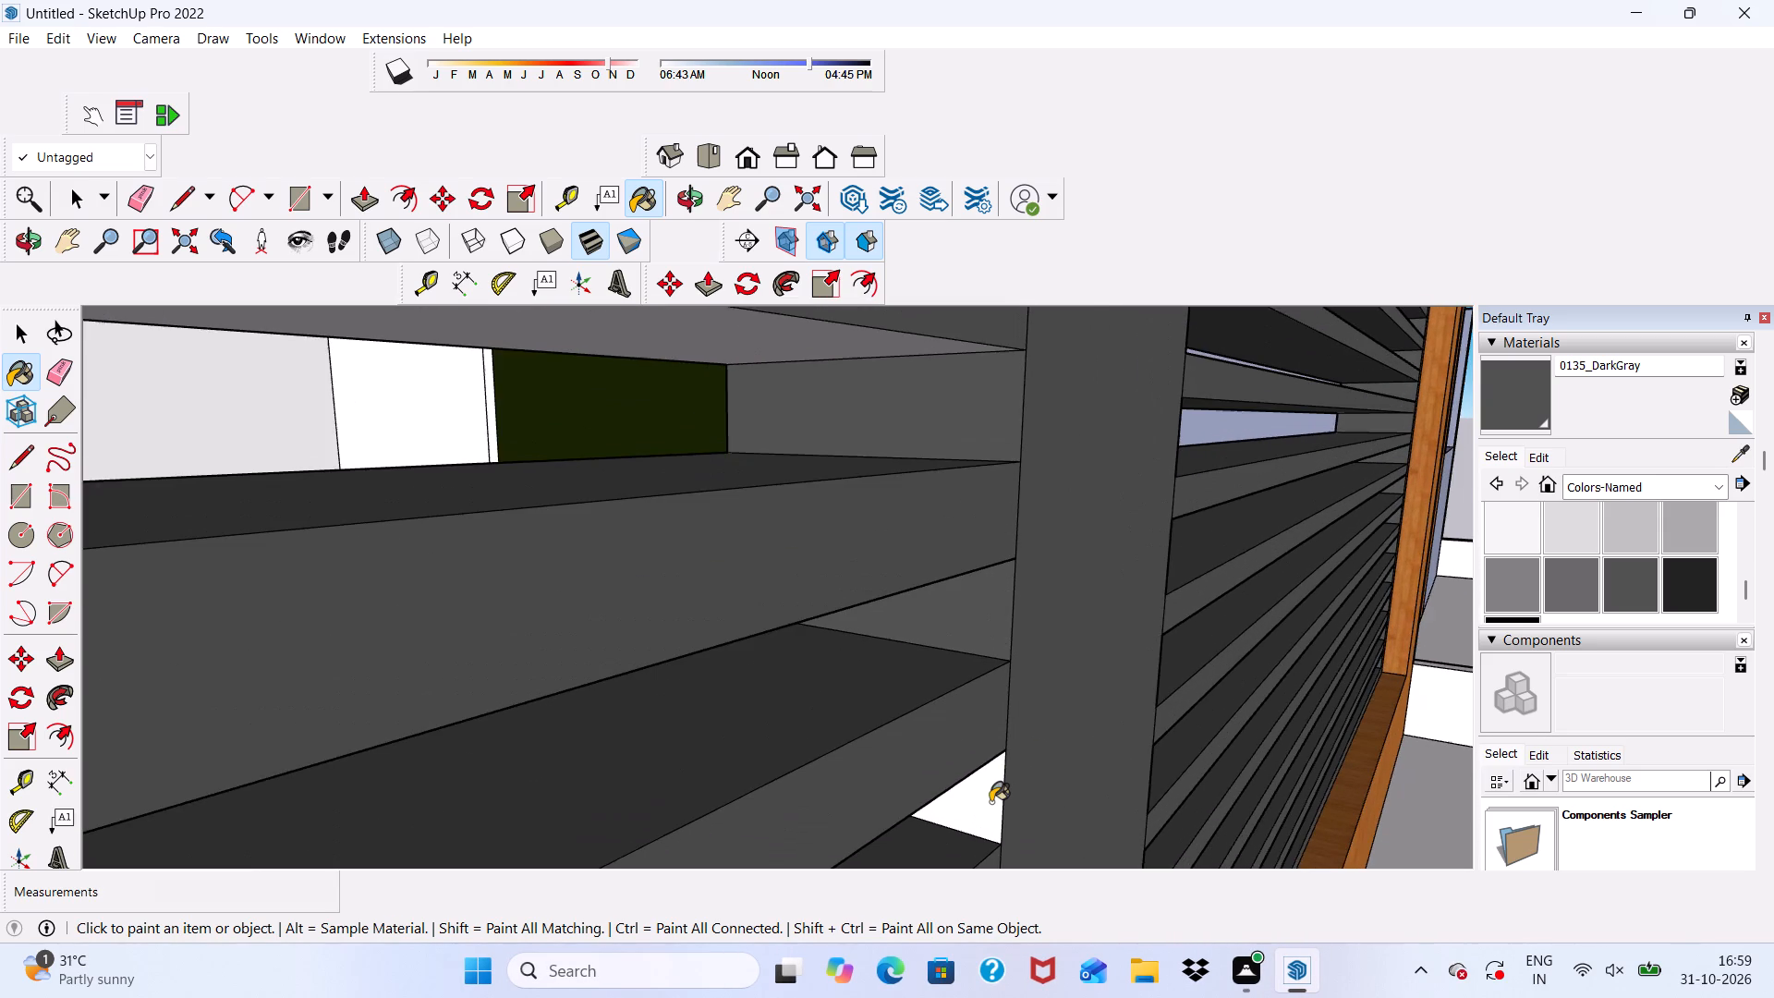
{"action": "left_click", "coordinate": [990, 802]}
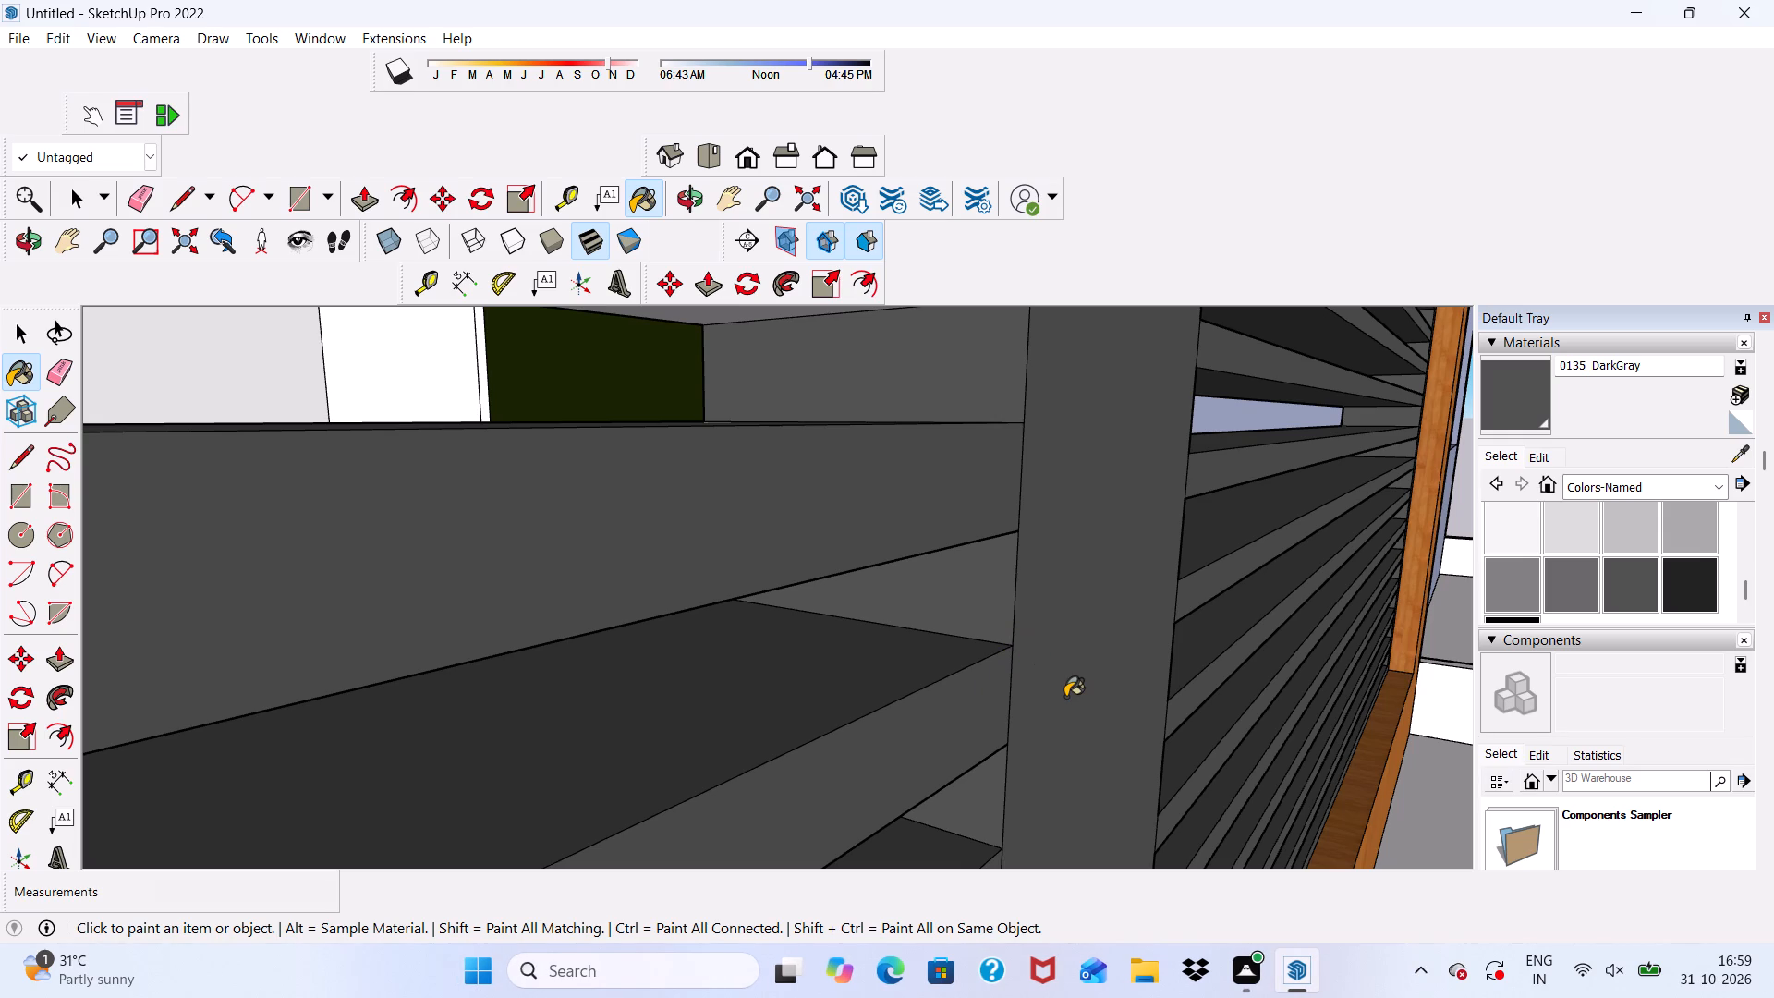
{"action": "scroll", "coordinate": [968, 553], "scroll_direction": "down", "scroll_amount": 5}
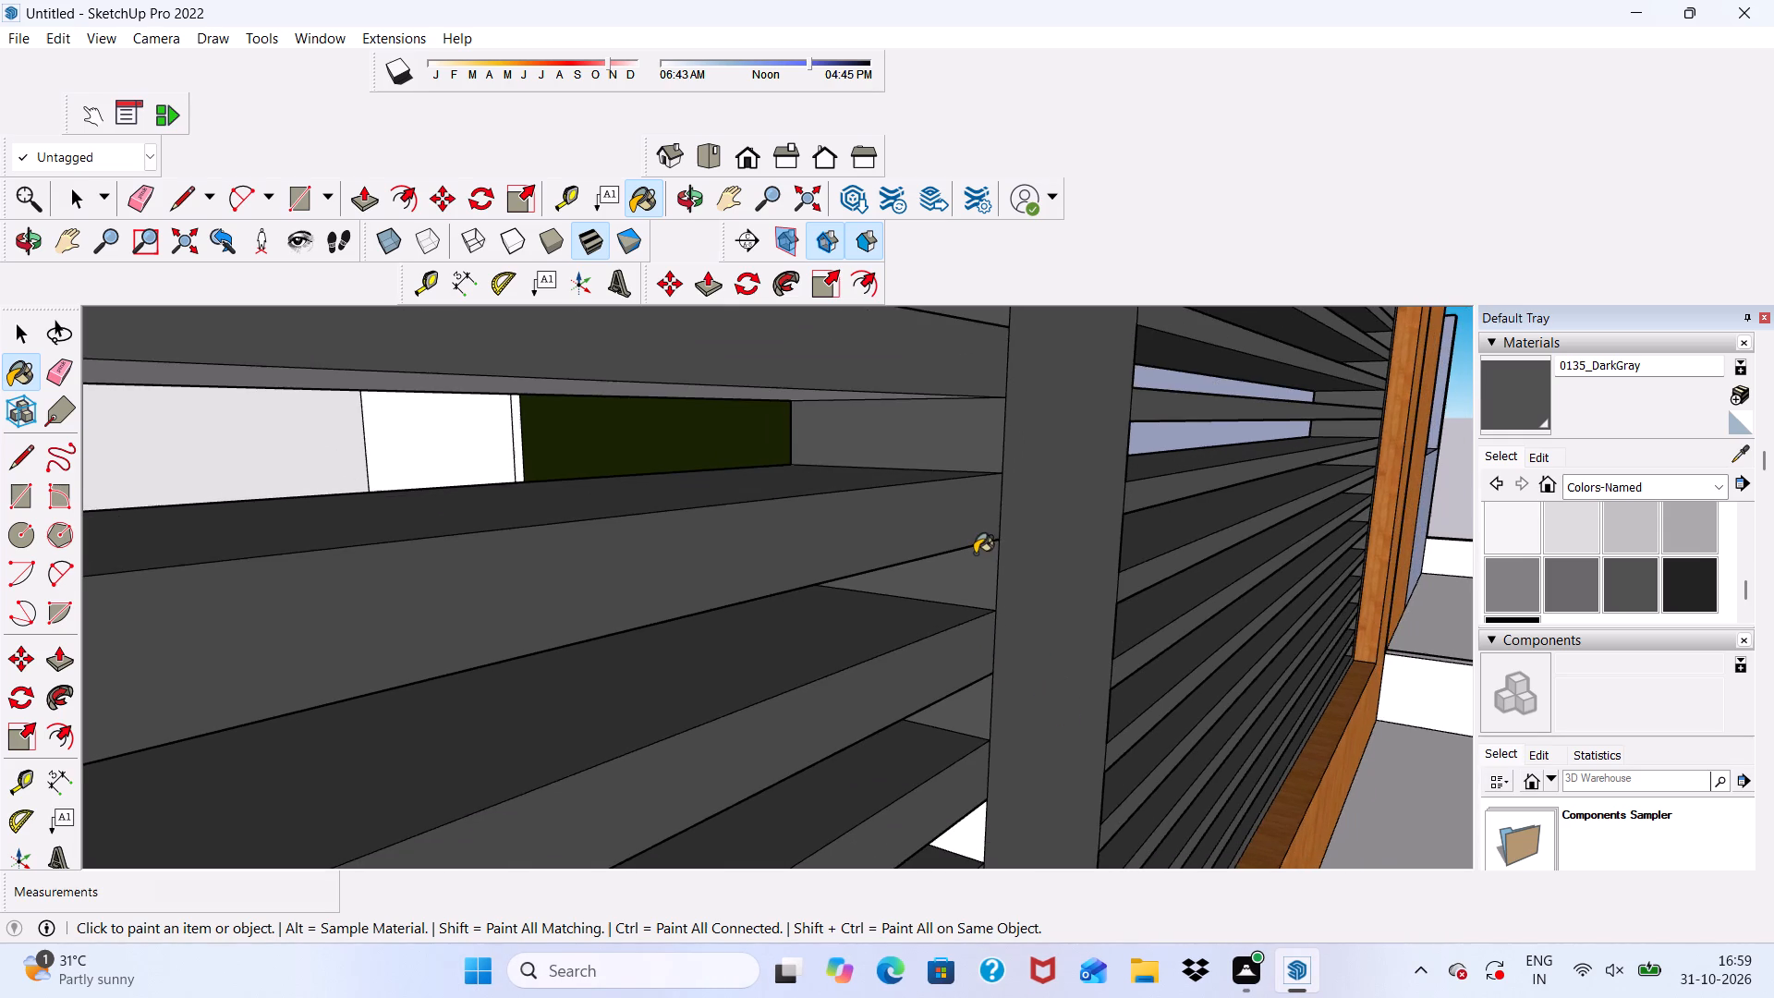
{"action": "scroll", "coordinate": [975, 554], "scroll_direction": "down", "scroll_amount": 8}
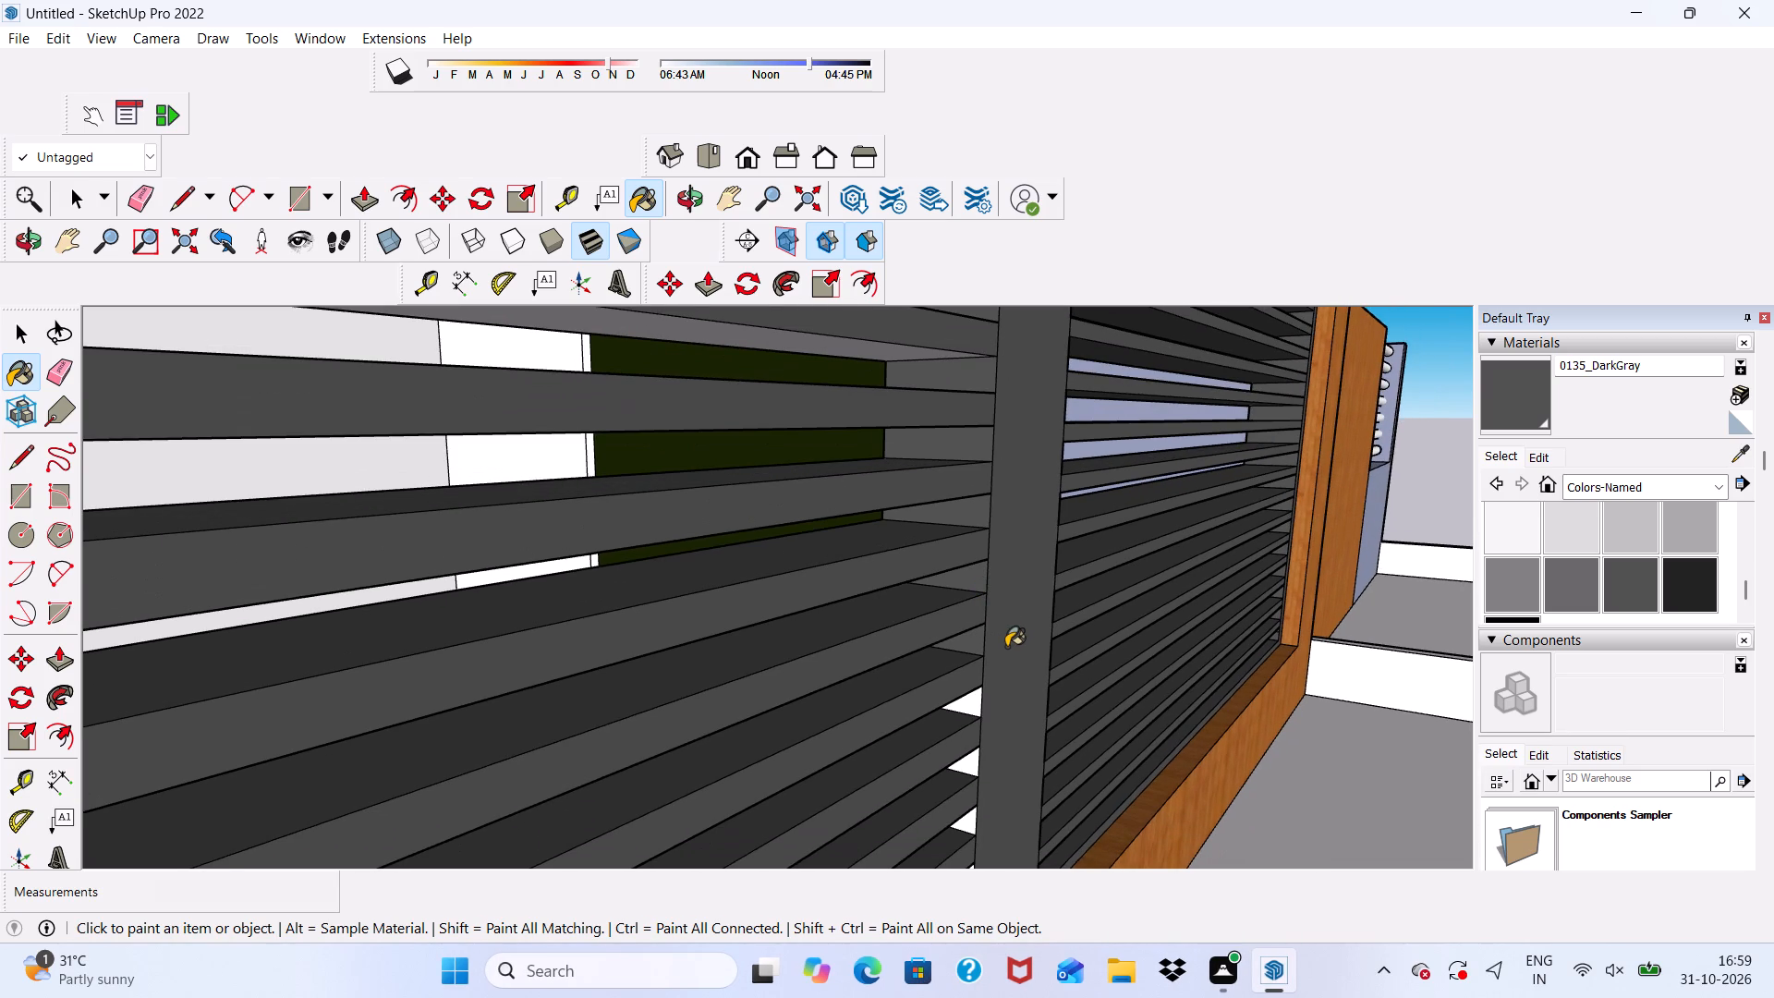
{"action": "scroll", "coordinate": [1022, 618], "scroll_direction": "up", "scroll_amount": 2}
{"action": "scroll", "coordinate": [924, 606], "scroll_direction": "down", "scroll_amount": 6}
{"action": "scroll", "coordinate": [922, 703], "scroll_direction": "up", "scroll_amount": 4}
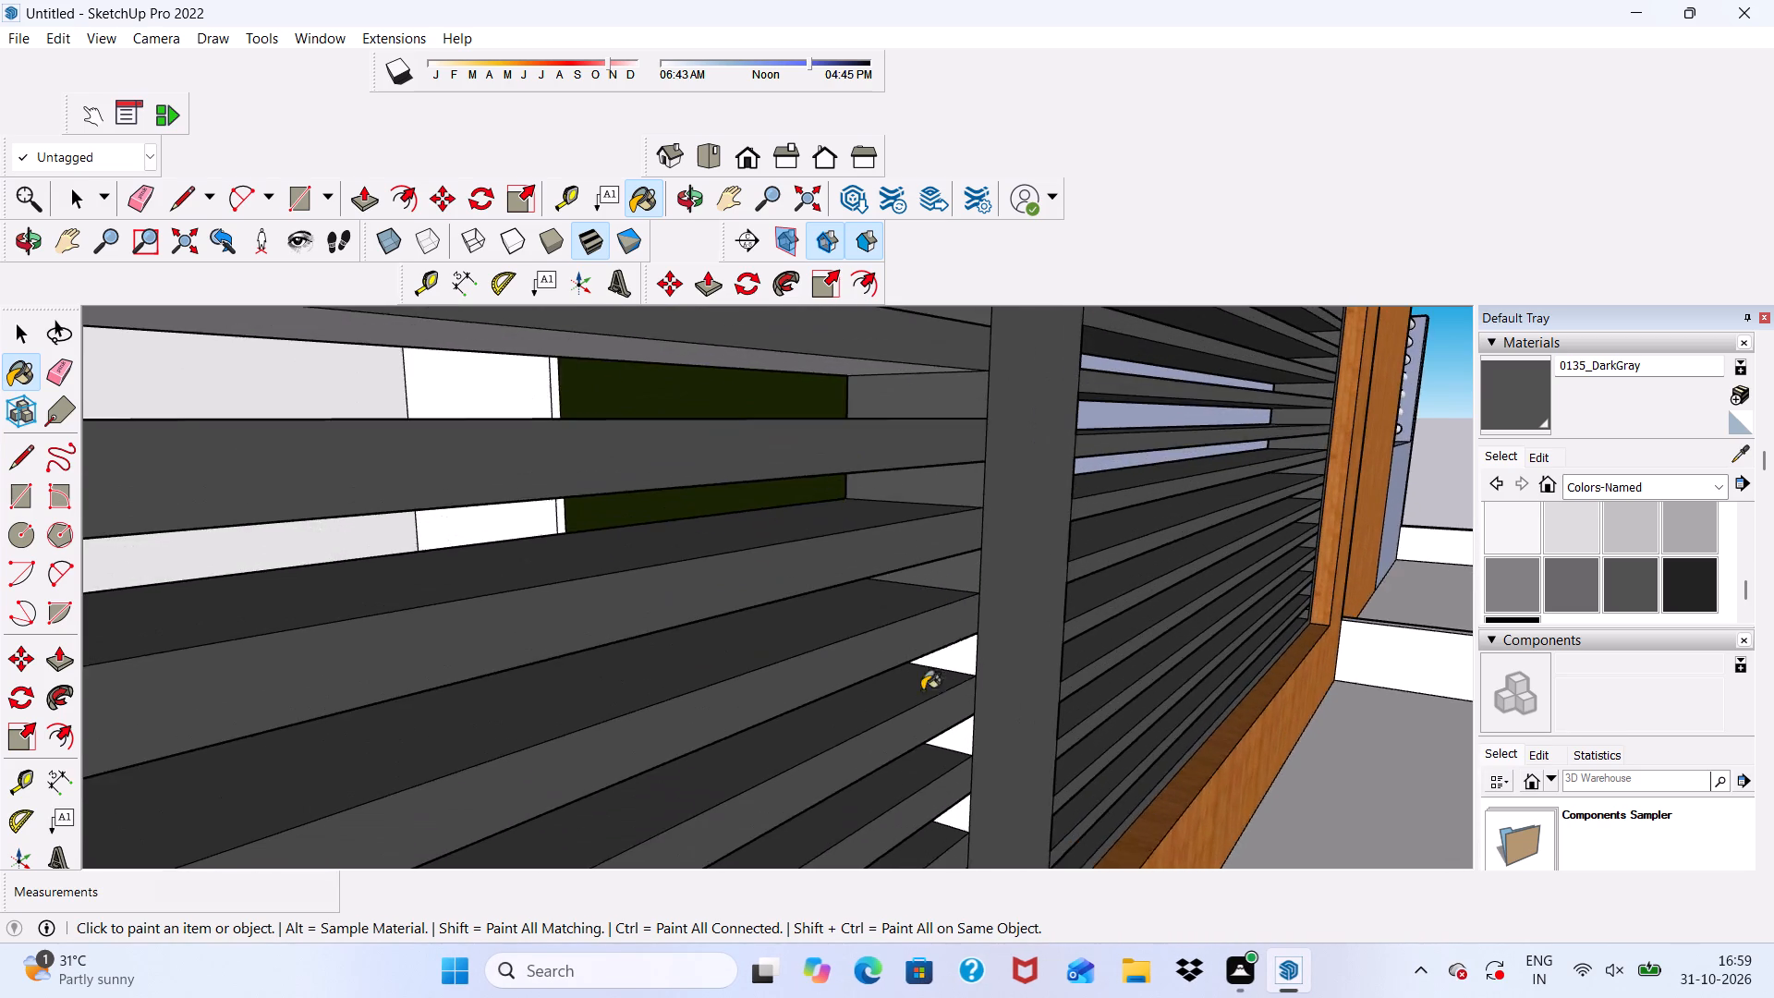
{"action": "scroll", "coordinate": [922, 690], "scroll_direction": "up", "scroll_amount": 7}
{"action": "left_click", "coordinate": [950, 663]}
Paint the remaining lower gaps of the central post's side face toward the left bay with 0135_DarkGray.
{"action": "scroll", "coordinate": [954, 619], "scroll_direction": "down", "scroll_amount": 6}
{"action": "middle_click_drag", "start_coordinate": [968, 701], "coordinate": [957, 647]}
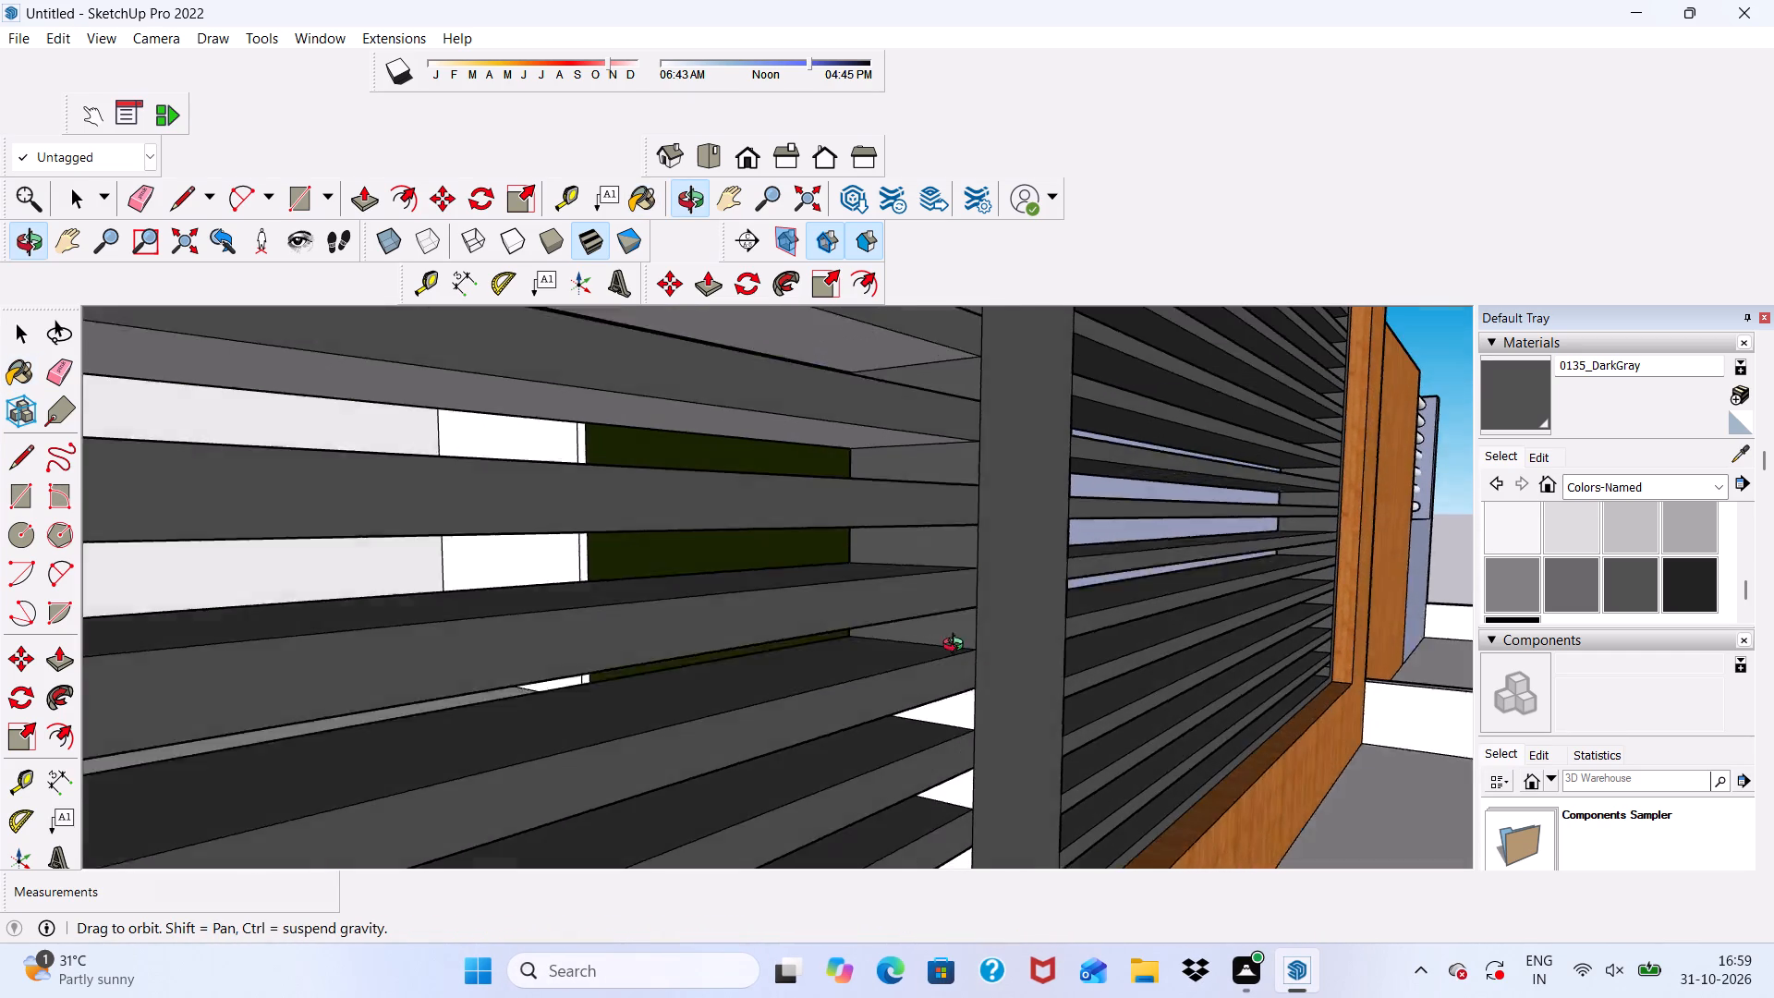
{"action": "middle_click_drag", "start_coordinate": [957, 647], "coordinate": [956, 639]}
{"action": "scroll", "coordinate": [952, 739], "scroll_direction": "up", "scroll_amount": 6}
{"action": "left_click", "coordinate": [963, 659]}
{"action": "left_click", "coordinate": [975, 810]}
{"action": "scroll", "coordinate": [968, 639], "scroll_direction": "down", "scroll_amount": 12}
{"action": "scroll", "coordinate": [998, 770], "scroll_direction": "up", "scroll_amount": 9}
{"action": "left_click", "coordinate": [948, 708]}
{"action": "left_click", "coordinate": [956, 808]}
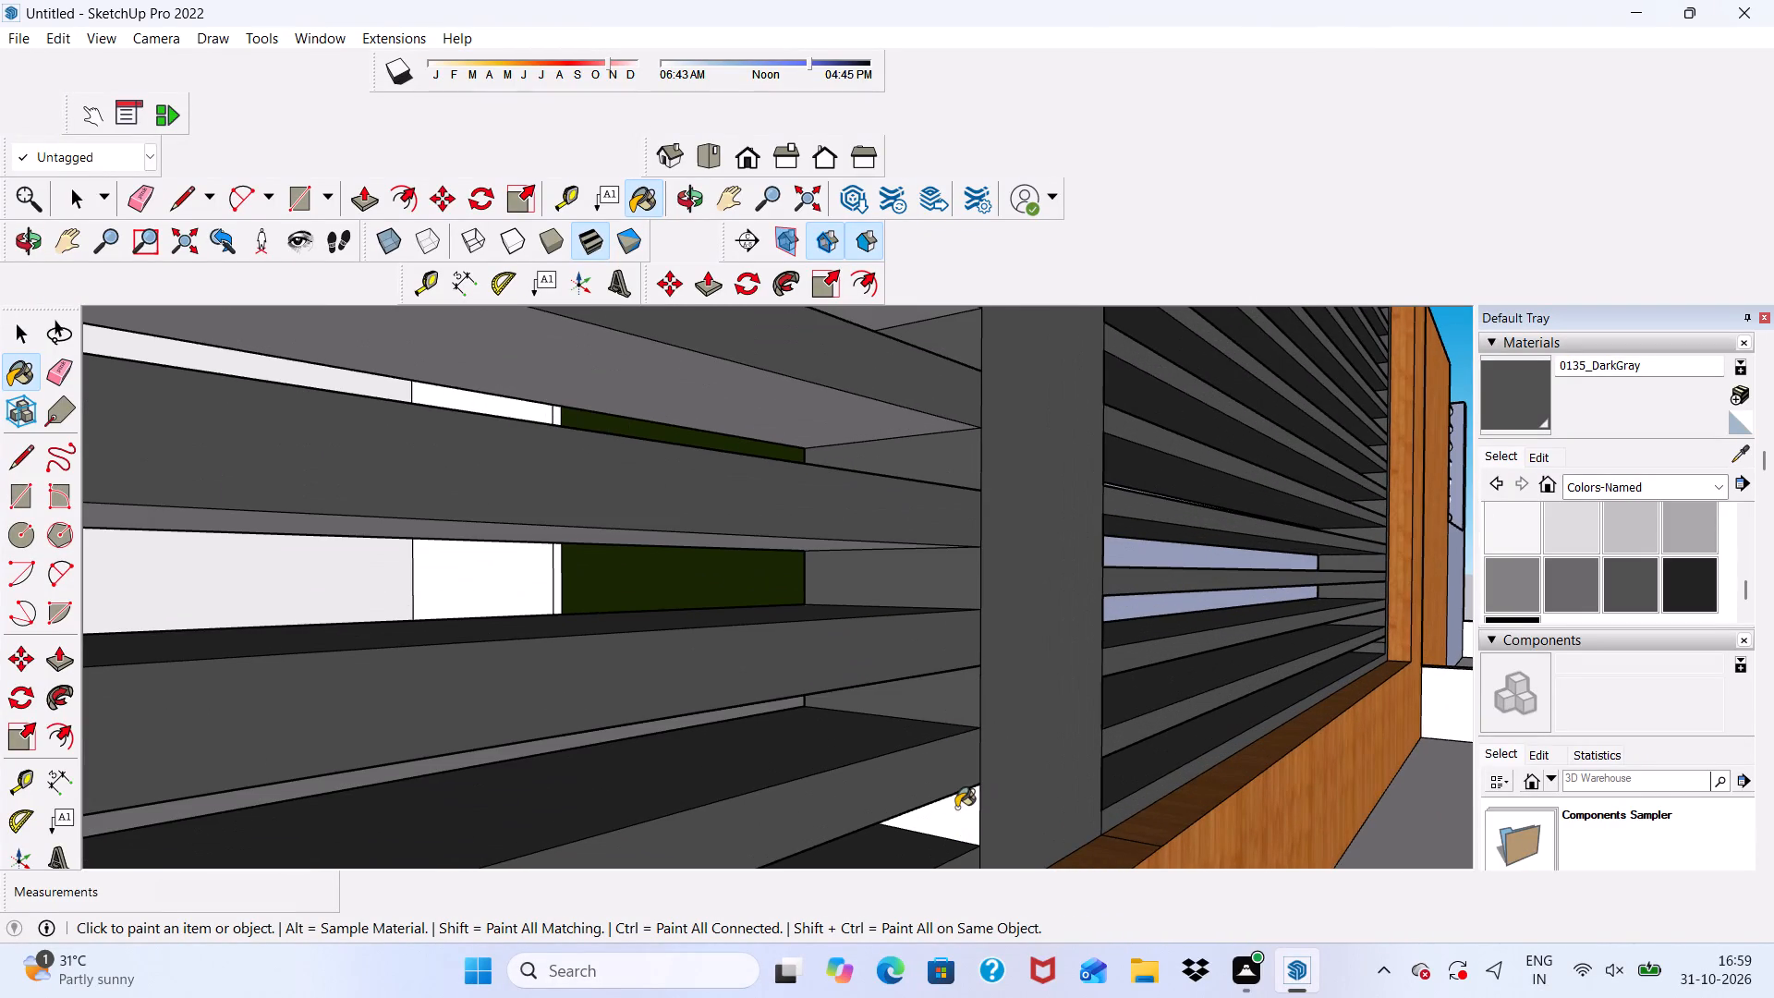
Paint the leftover light face beside the top of the grille's central post with 0135_DarkGray.
{"action": "scroll", "coordinate": [918, 631], "scroll_direction": "down", "scroll_amount": 14}
{"action": "middle_click_drag", "start_coordinate": [967, 657], "coordinate": [816, 800]}
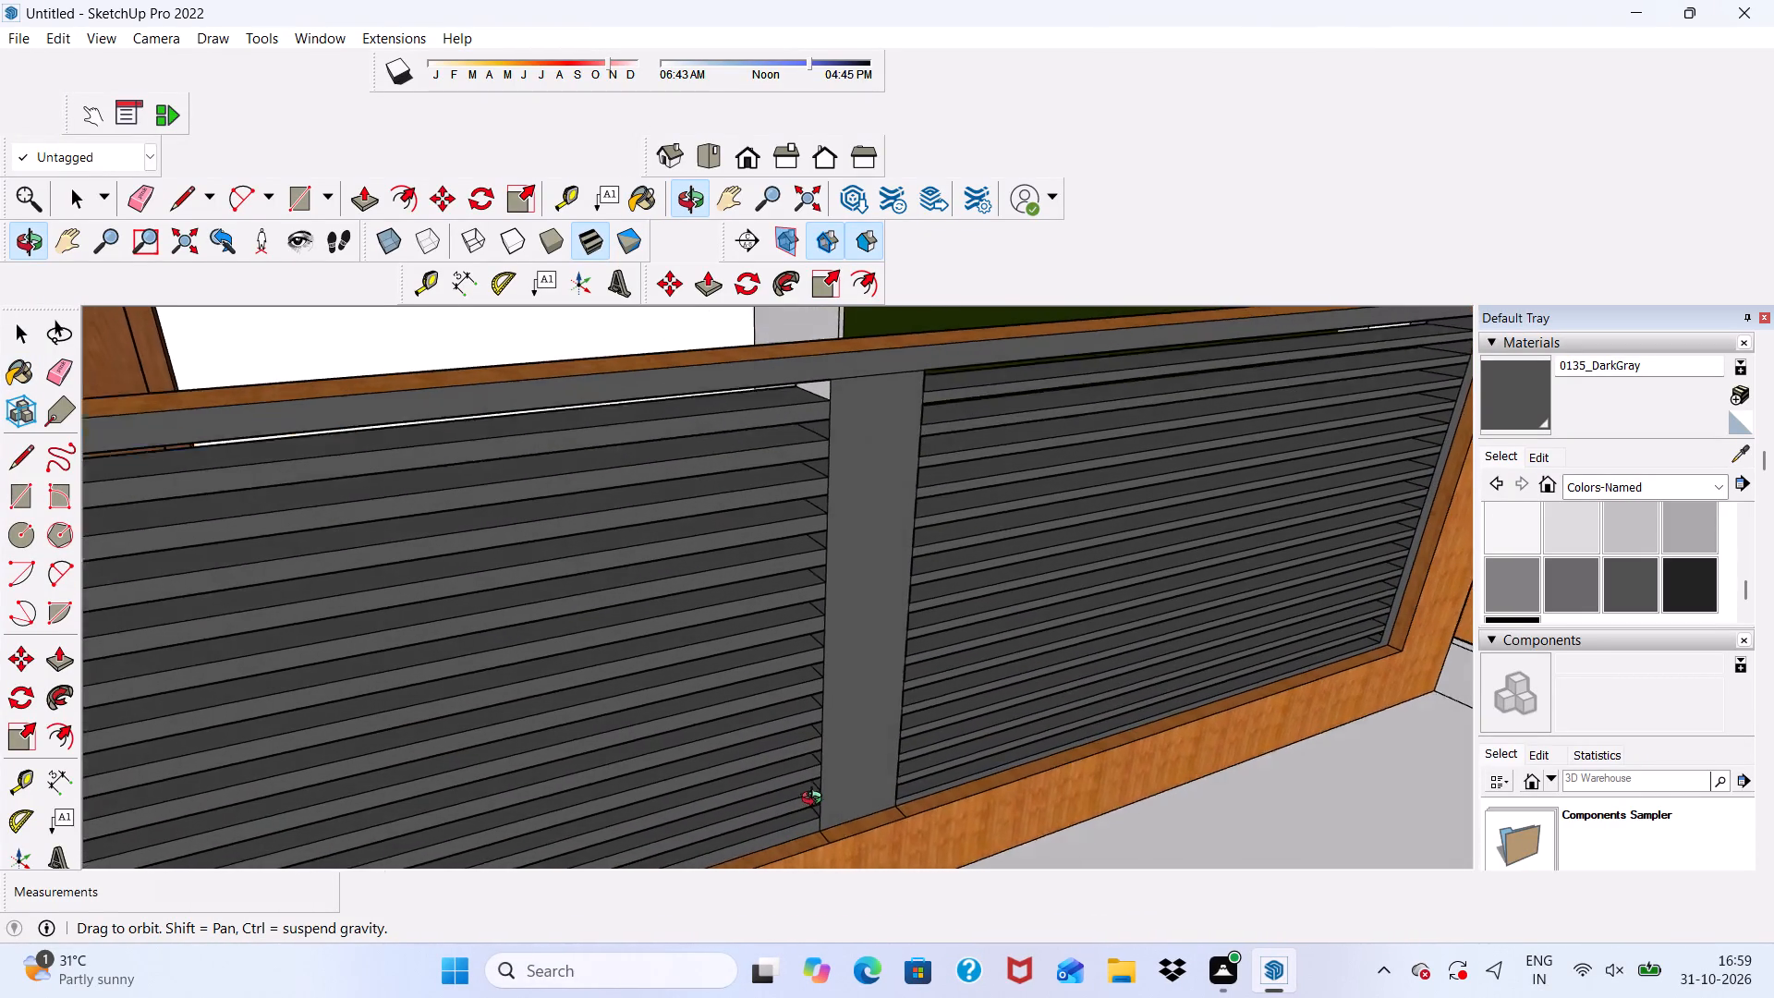
{"action": "middle_click_drag", "start_coordinate": [816, 800], "coordinate": [815, 796]}
{"action": "scroll", "coordinate": [778, 243], "scroll_direction": "up", "scroll_amount": 4}
{"action": "scroll", "coordinate": [808, 317], "scroll_direction": "up", "scroll_amount": 4}
{"action": "left_click_drag", "start_coordinate": [861, 510], "coordinate": [862, 492]}
{"action": "scroll", "coordinate": [822, 375], "scroll_direction": "down", "scroll_amount": 19}
{"action": "scroll", "coordinate": [724, 501], "scroll_direction": "up", "scroll_amount": 1}
{"action": "middle_click_drag", "start_coordinate": [724, 501], "coordinate": [845, 556]}
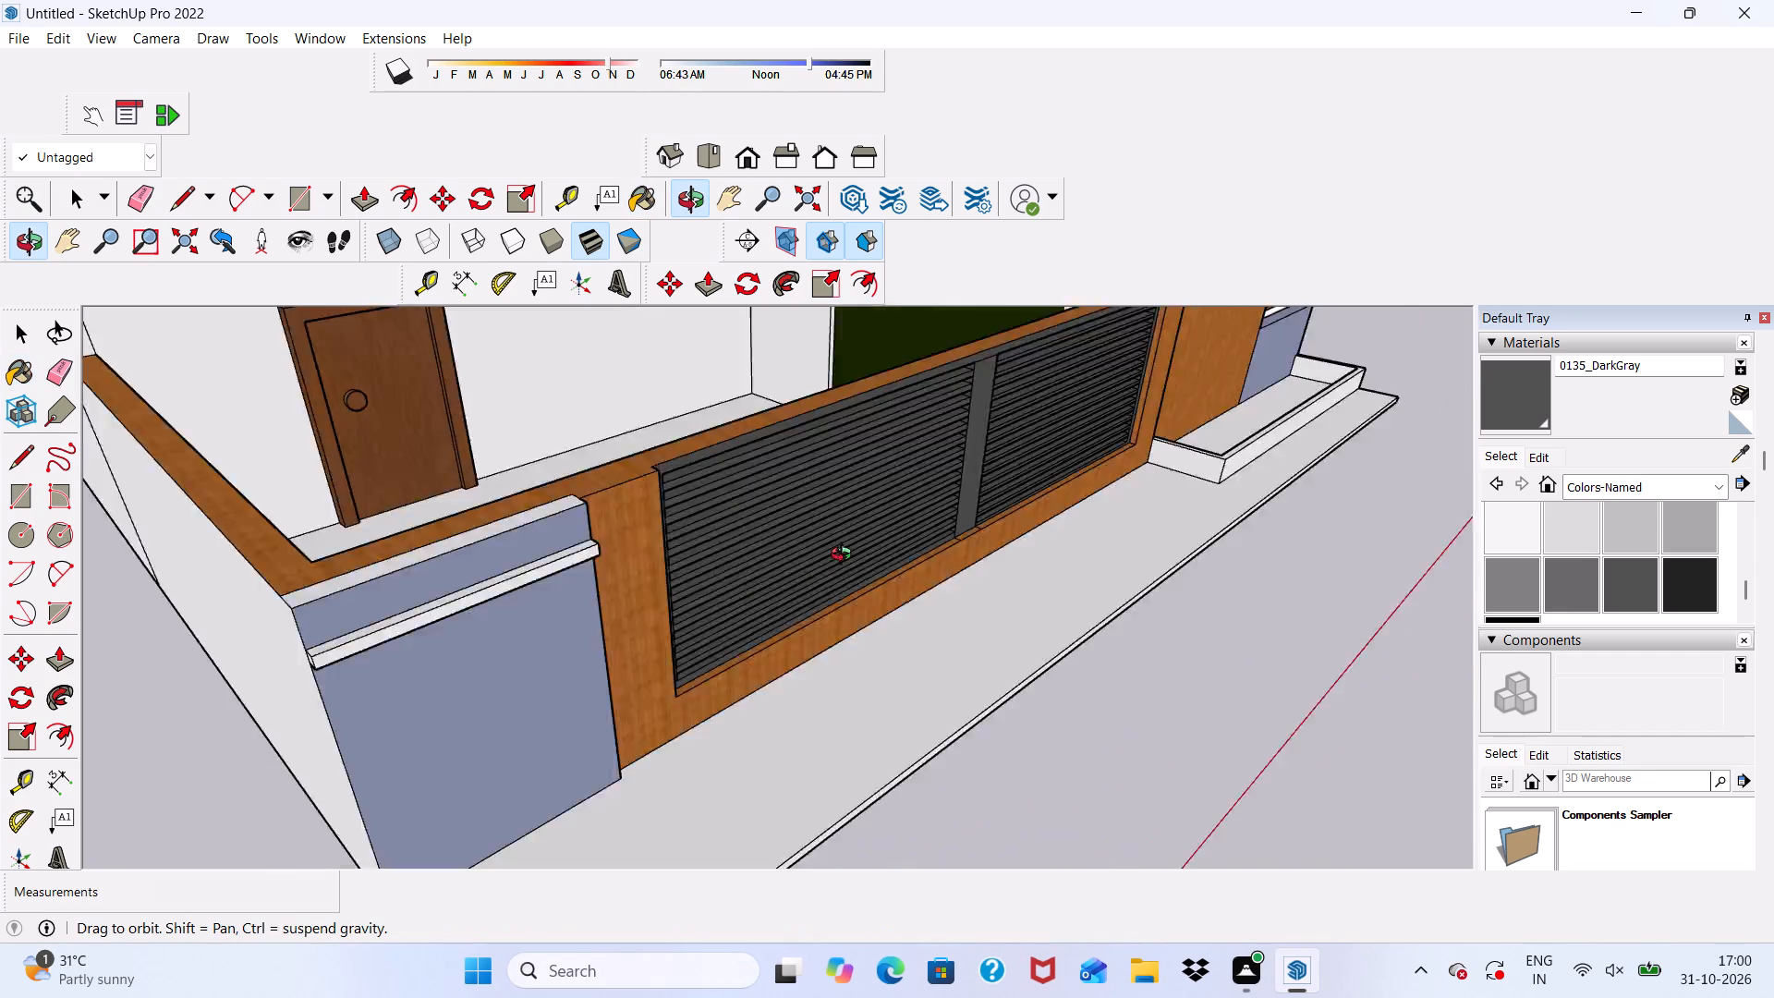
Paint the inner face of the boundary wall around the louvred grille with 0135_DarkGray.
{"action": "middle_click_drag", "start_coordinate": [845, 556], "coordinate": [1330, 481]}
{"action": "scroll", "coordinate": [731, 309], "scroll_direction": "up", "scroll_amount": 5}
{"action": "scroll", "coordinate": [826, 469], "scroll_direction": "up", "scroll_amount": 4}
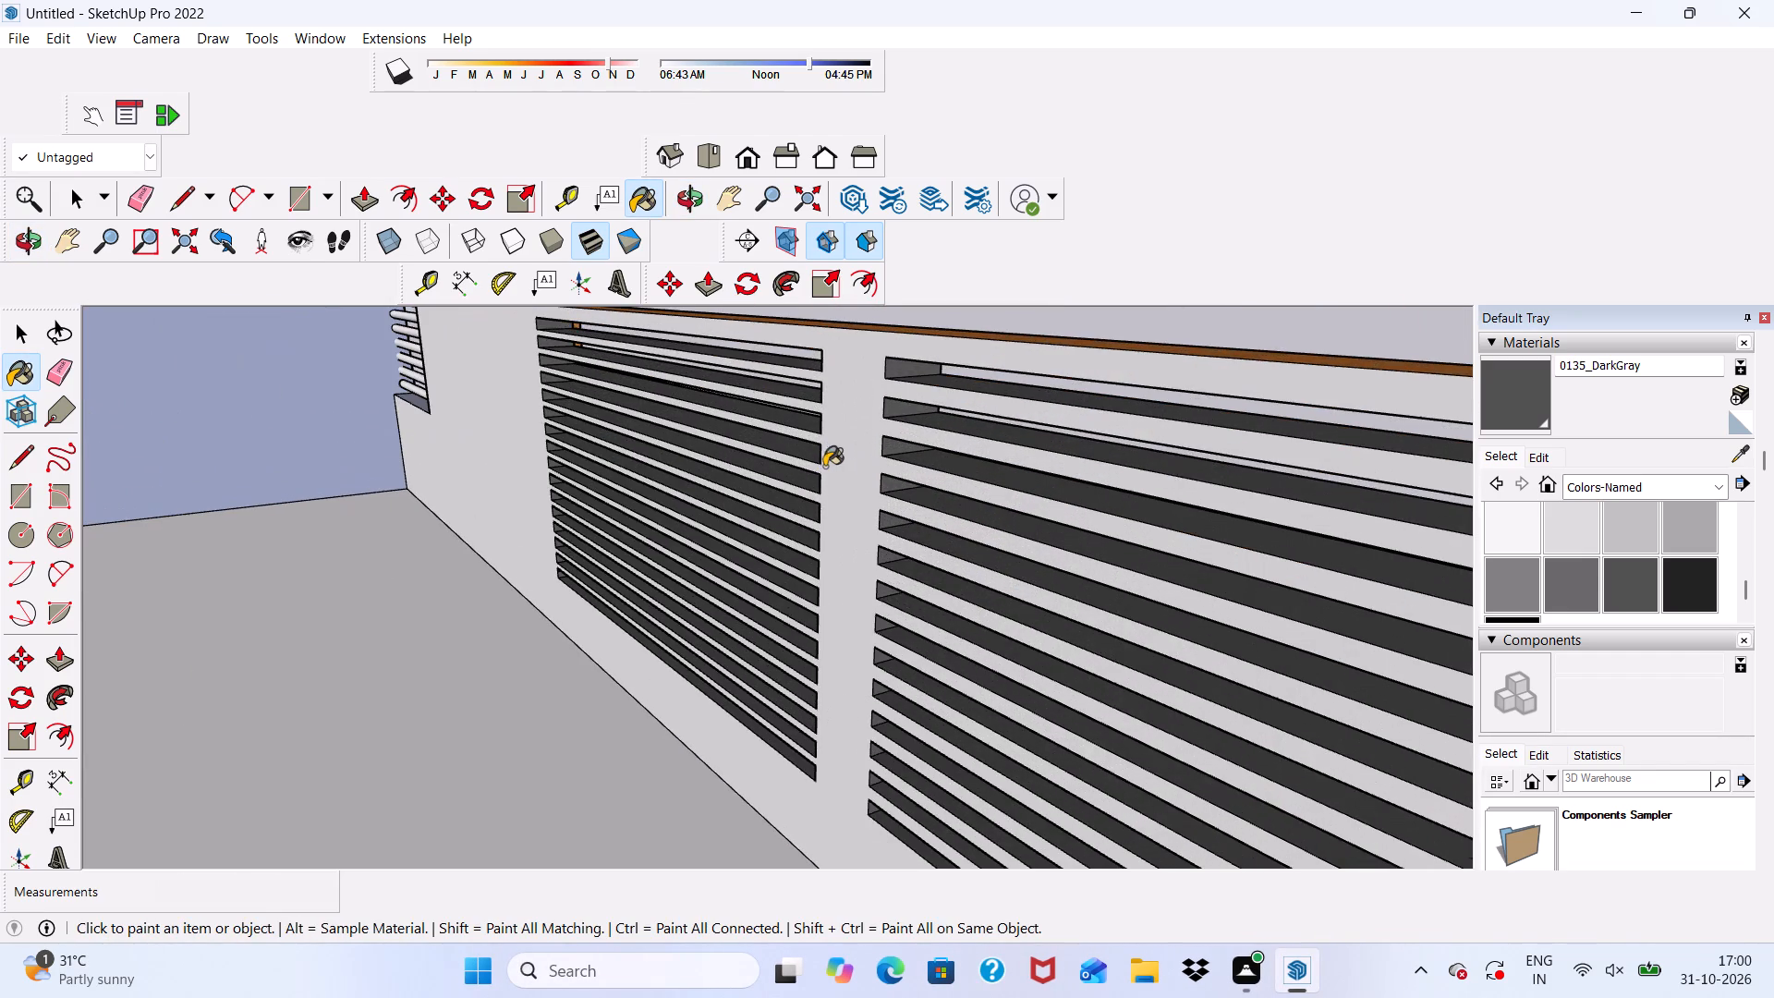
{"action": "left_click", "coordinate": [838, 446]}
{"action": "scroll", "coordinate": [792, 425], "scroll_direction": "down", "scroll_amount": 4}
{"action": "scroll", "coordinate": [723, 355], "scroll_direction": "up", "scroll_amount": 6}
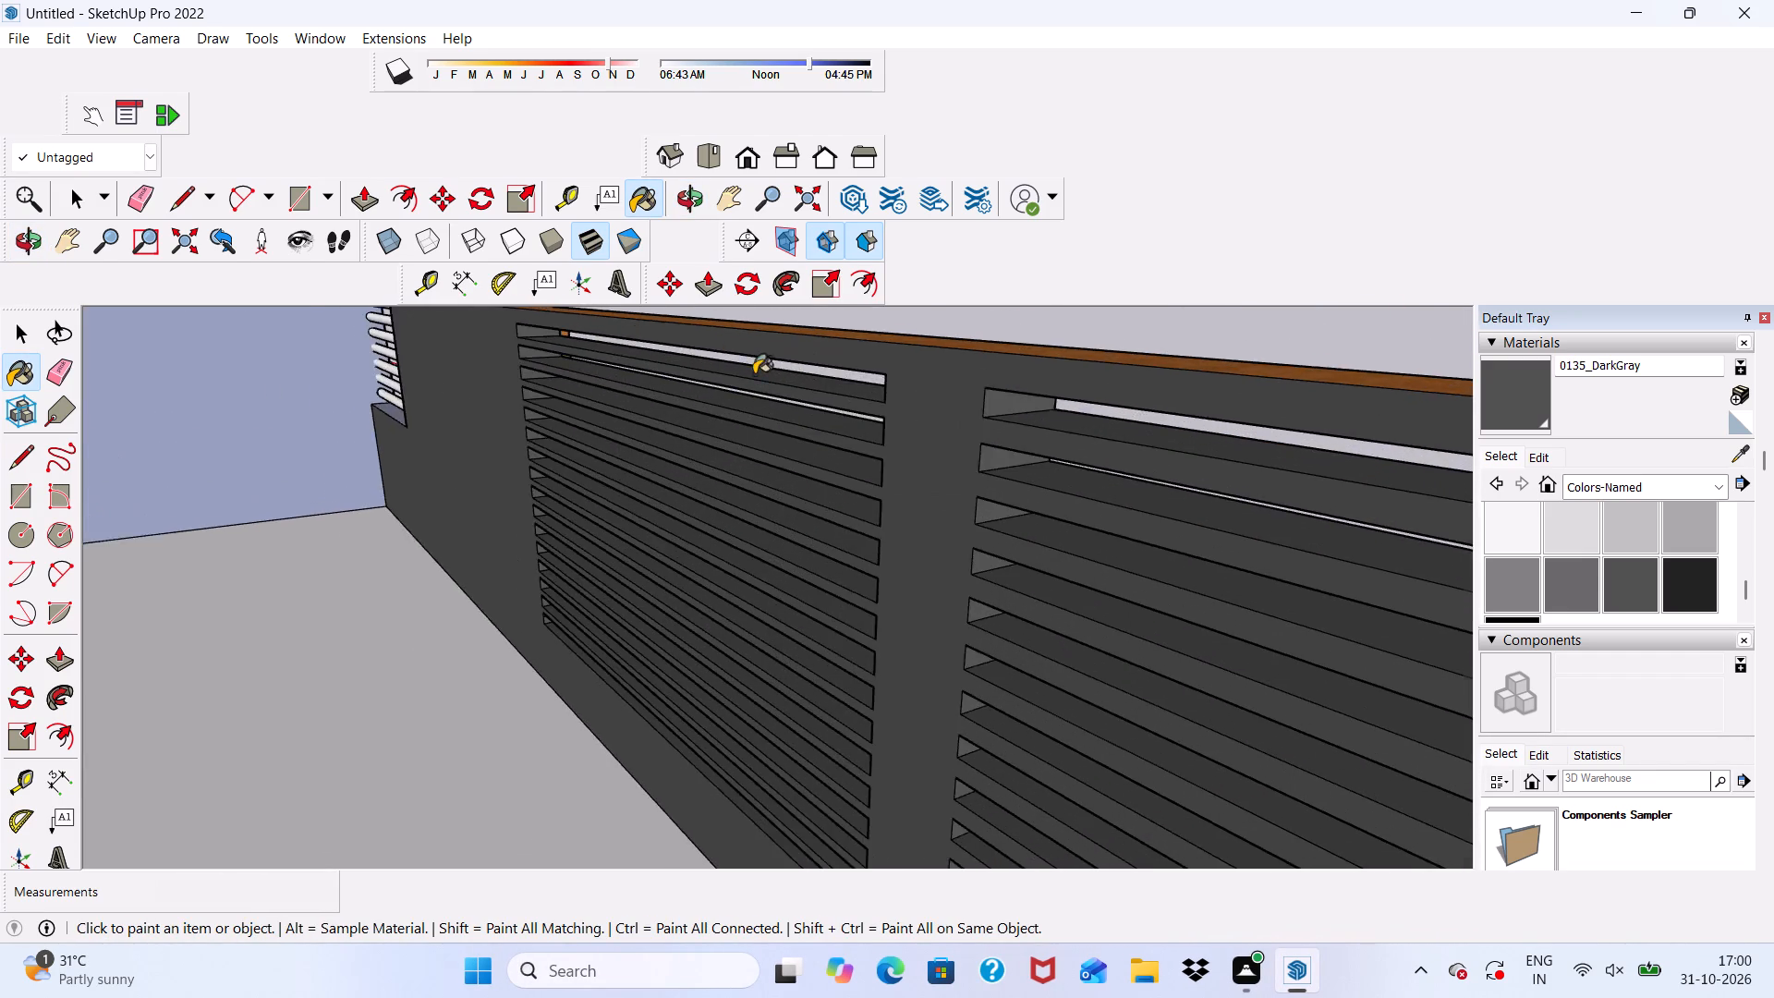
{"action": "scroll", "coordinate": [754, 374], "scroll_direction": "up", "scroll_amount": 8}
{"action": "scroll", "coordinate": [777, 357], "scroll_direction": "down", "scroll_amount": 5}
{"action": "scroll", "coordinate": [816, 367], "scroll_direction": "up", "scroll_amount": 4}
{"action": "left_click", "coordinate": [837, 352]}
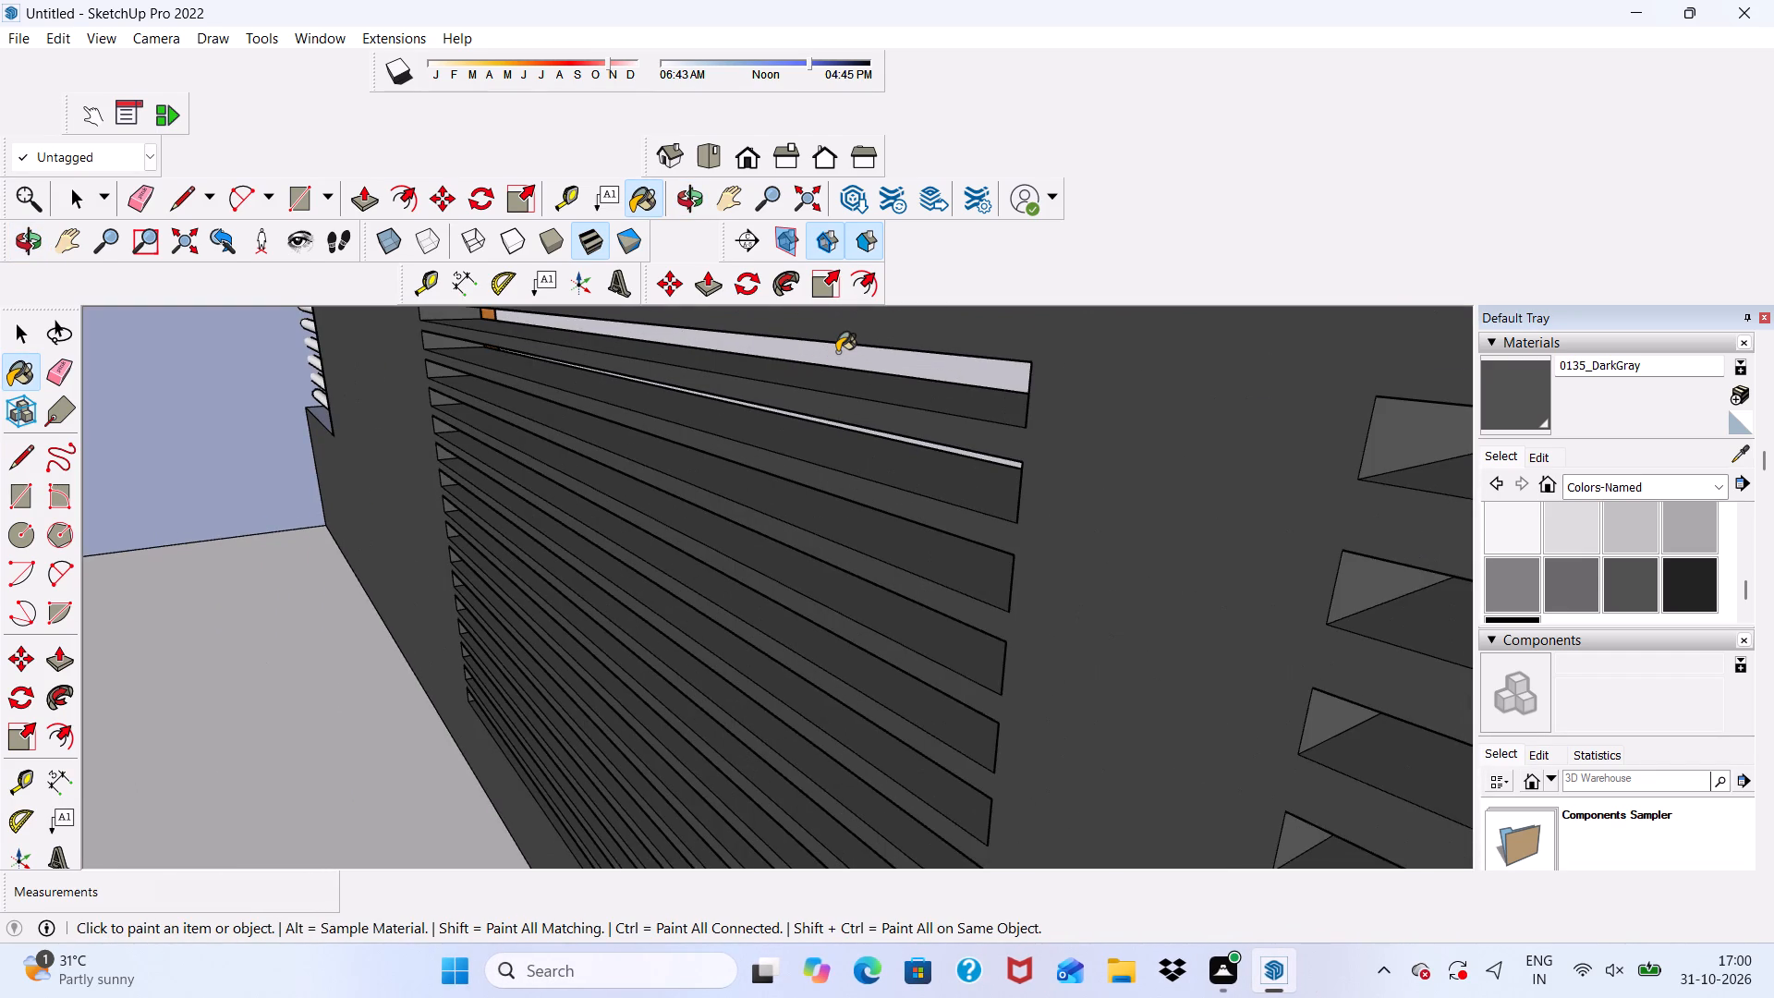
From inside the wall, paint the undersides of the uppermost slats in the grille's left bay (as seen from the street) with 0135_DarkGray.
{"action": "scroll", "coordinate": [945, 402], "scroll_direction": "down", "scroll_amount": 1}
{"action": "middle_click_drag", "start_coordinate": [965, 408], "coordinate": [1321, 213]}
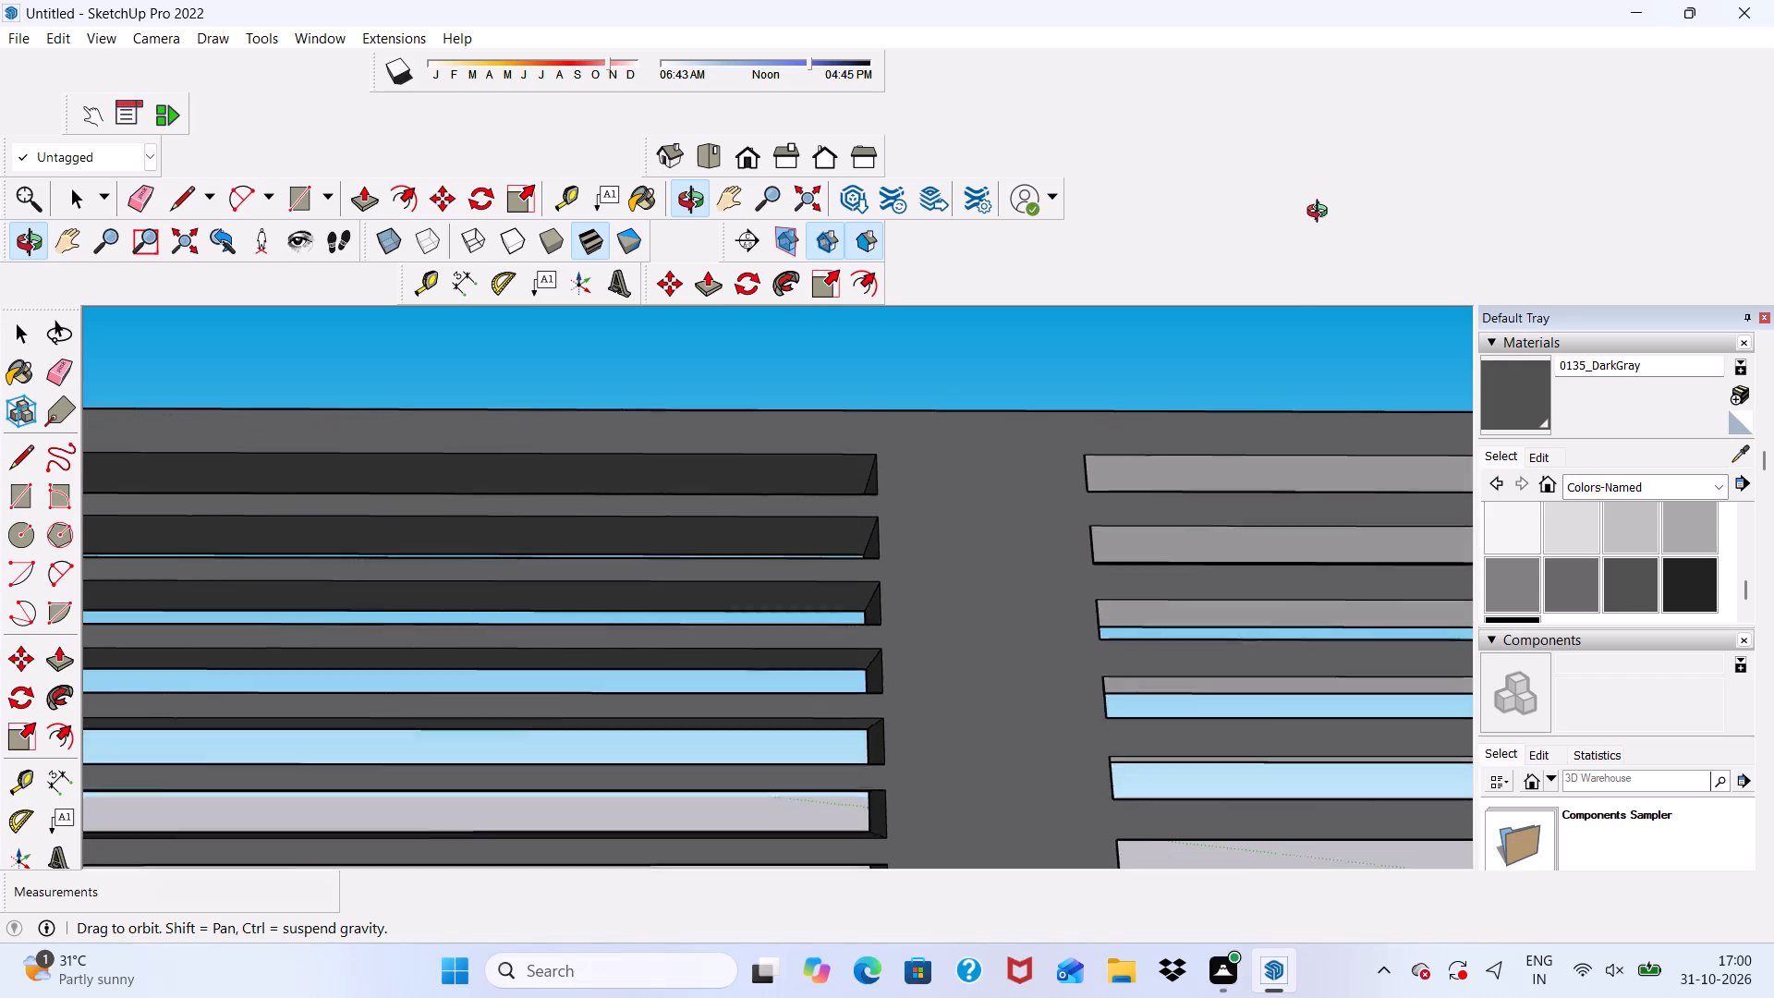
{"action": "middle_click_drag", "start_coordinate": [1321, 213], "coordinate": [1306, 231]}
{"action": "scroll", "coordinate": [1174, 416], "scroll_direction": "up", "scroll_amount": 5}
{"action": "left_click", "coordinate": [1149, 469]}
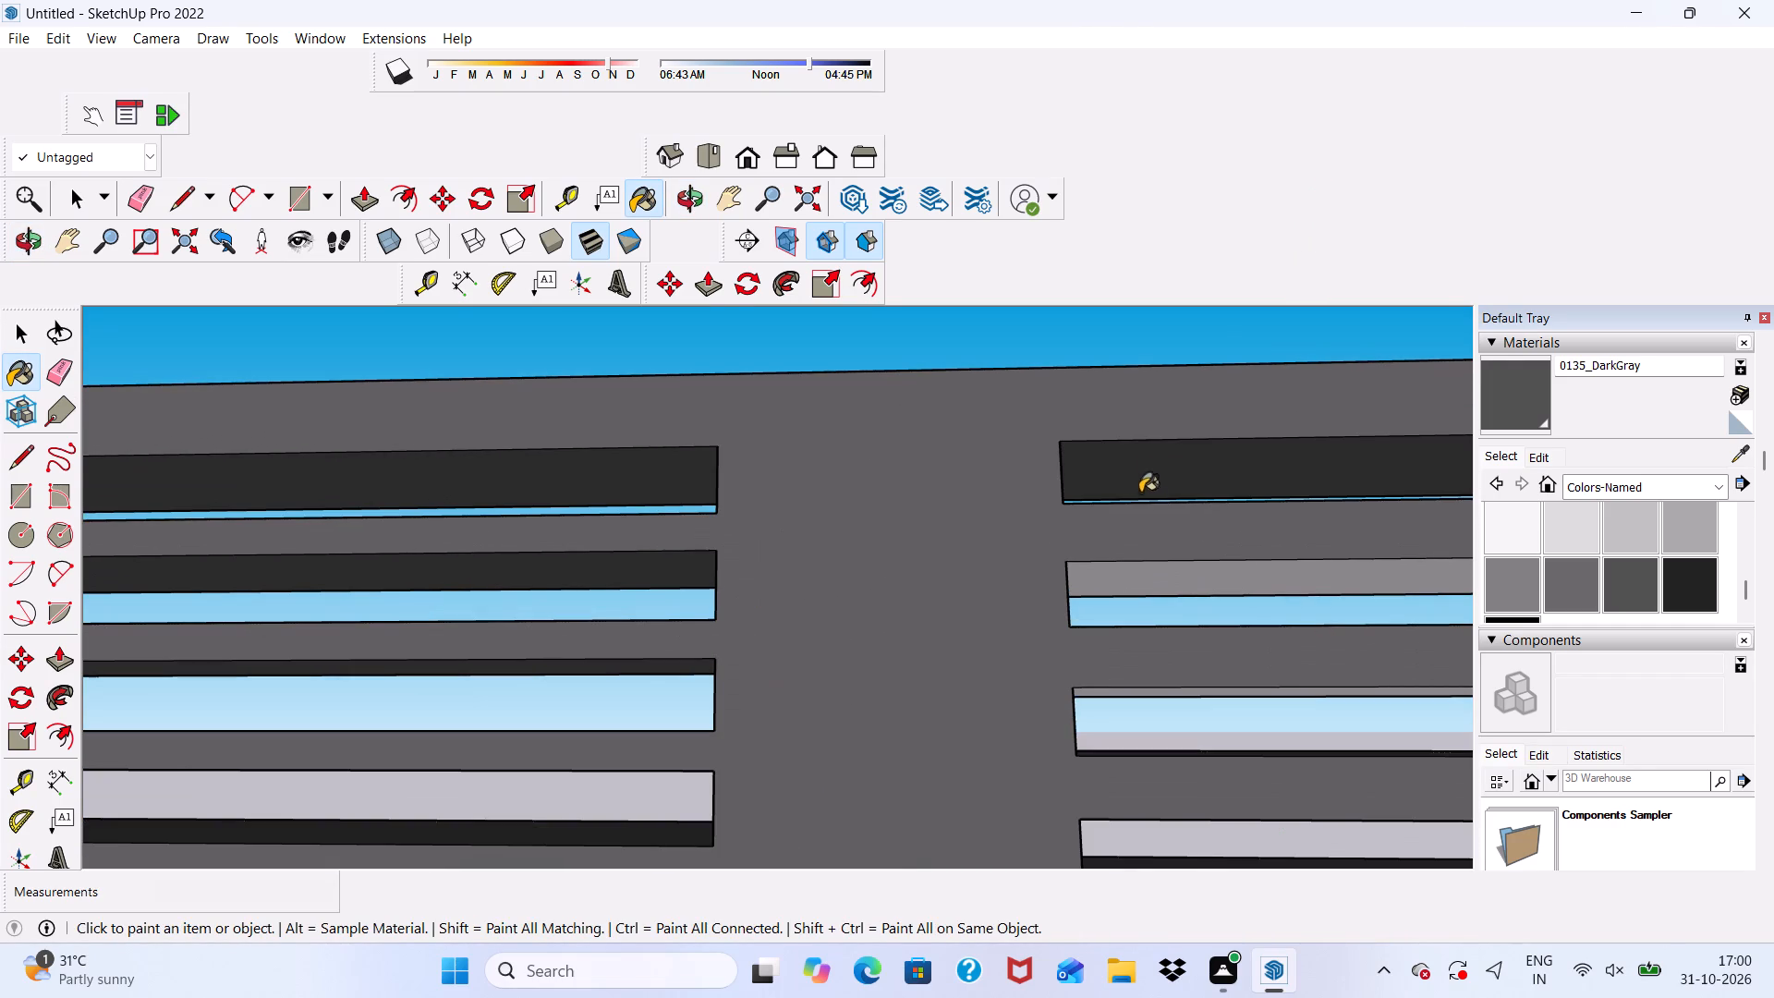
{"action": "left_click", "coordinate": [1145, 579]}
{"action": "left_click", "coordinate": [1151, 688]}
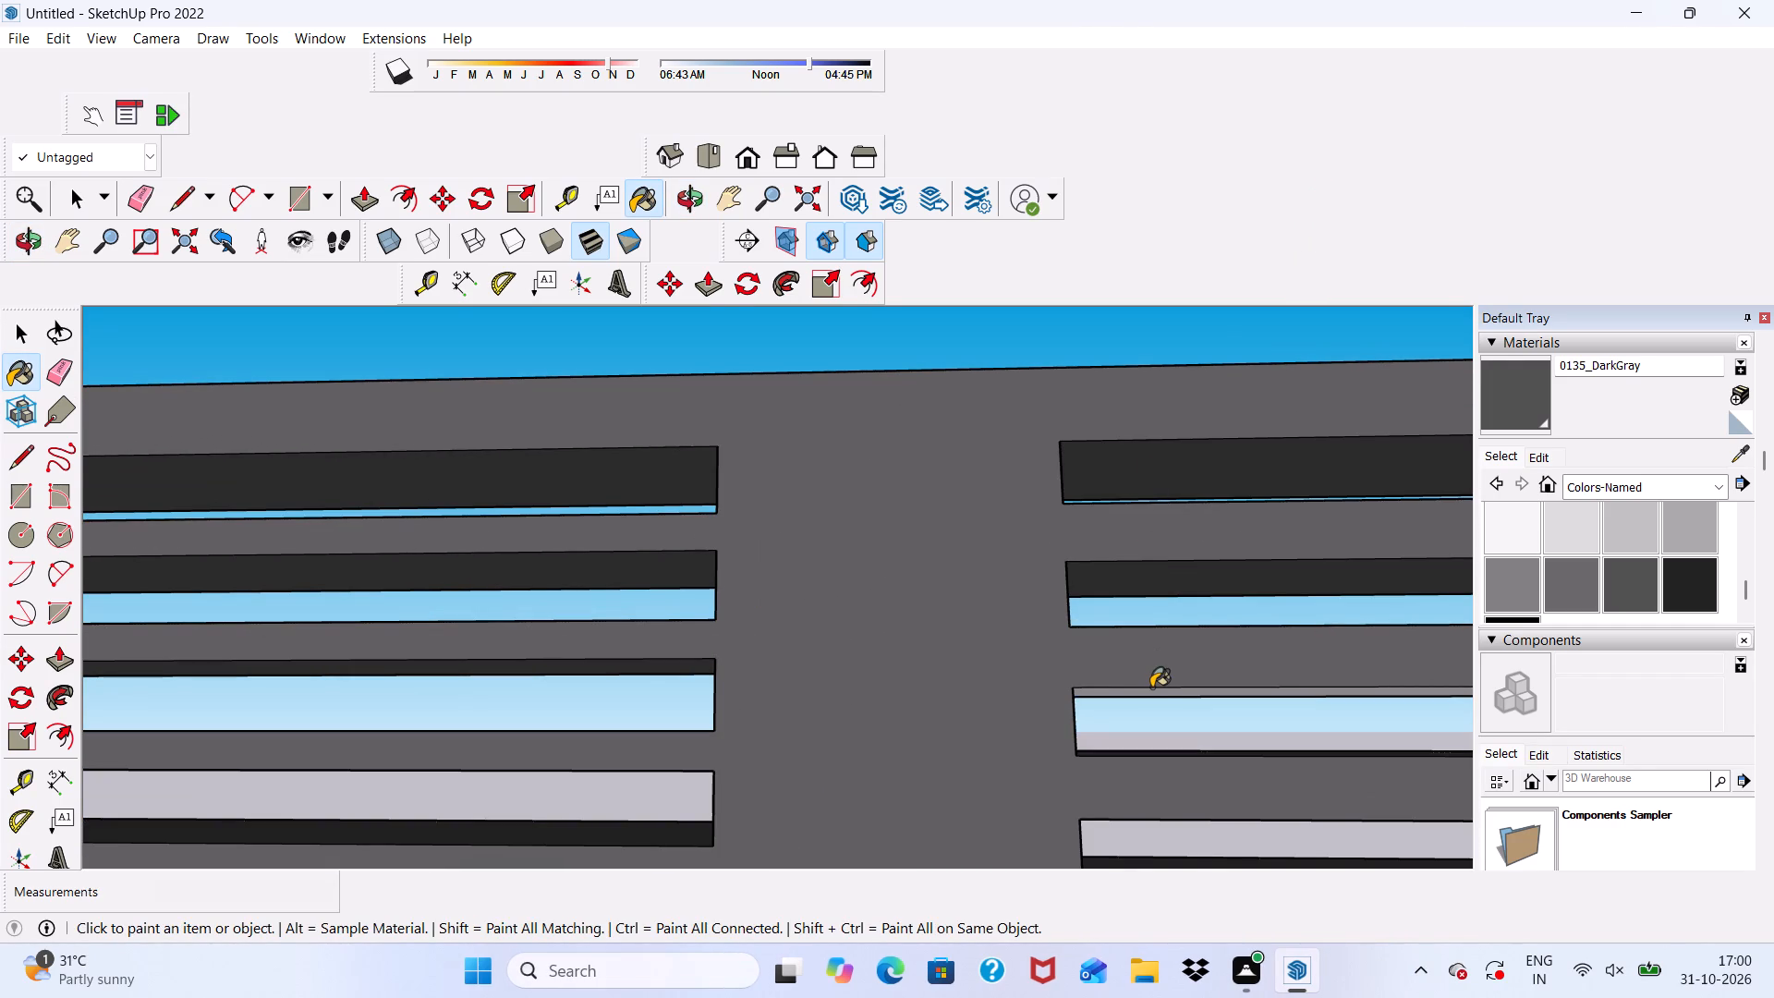
{"action": "scroll", "coordinate": [1148, 717], "scroll_direction": "up", "scroll_amount": 3}
{"action": "scroll", "coordinate": [1148, 716], "scroll_direction": "down", "scroll_amount": 5}
{"action": "middle_click_drag", "start_coordinate": [1160, 752], "coordinate": [1191, 605]}
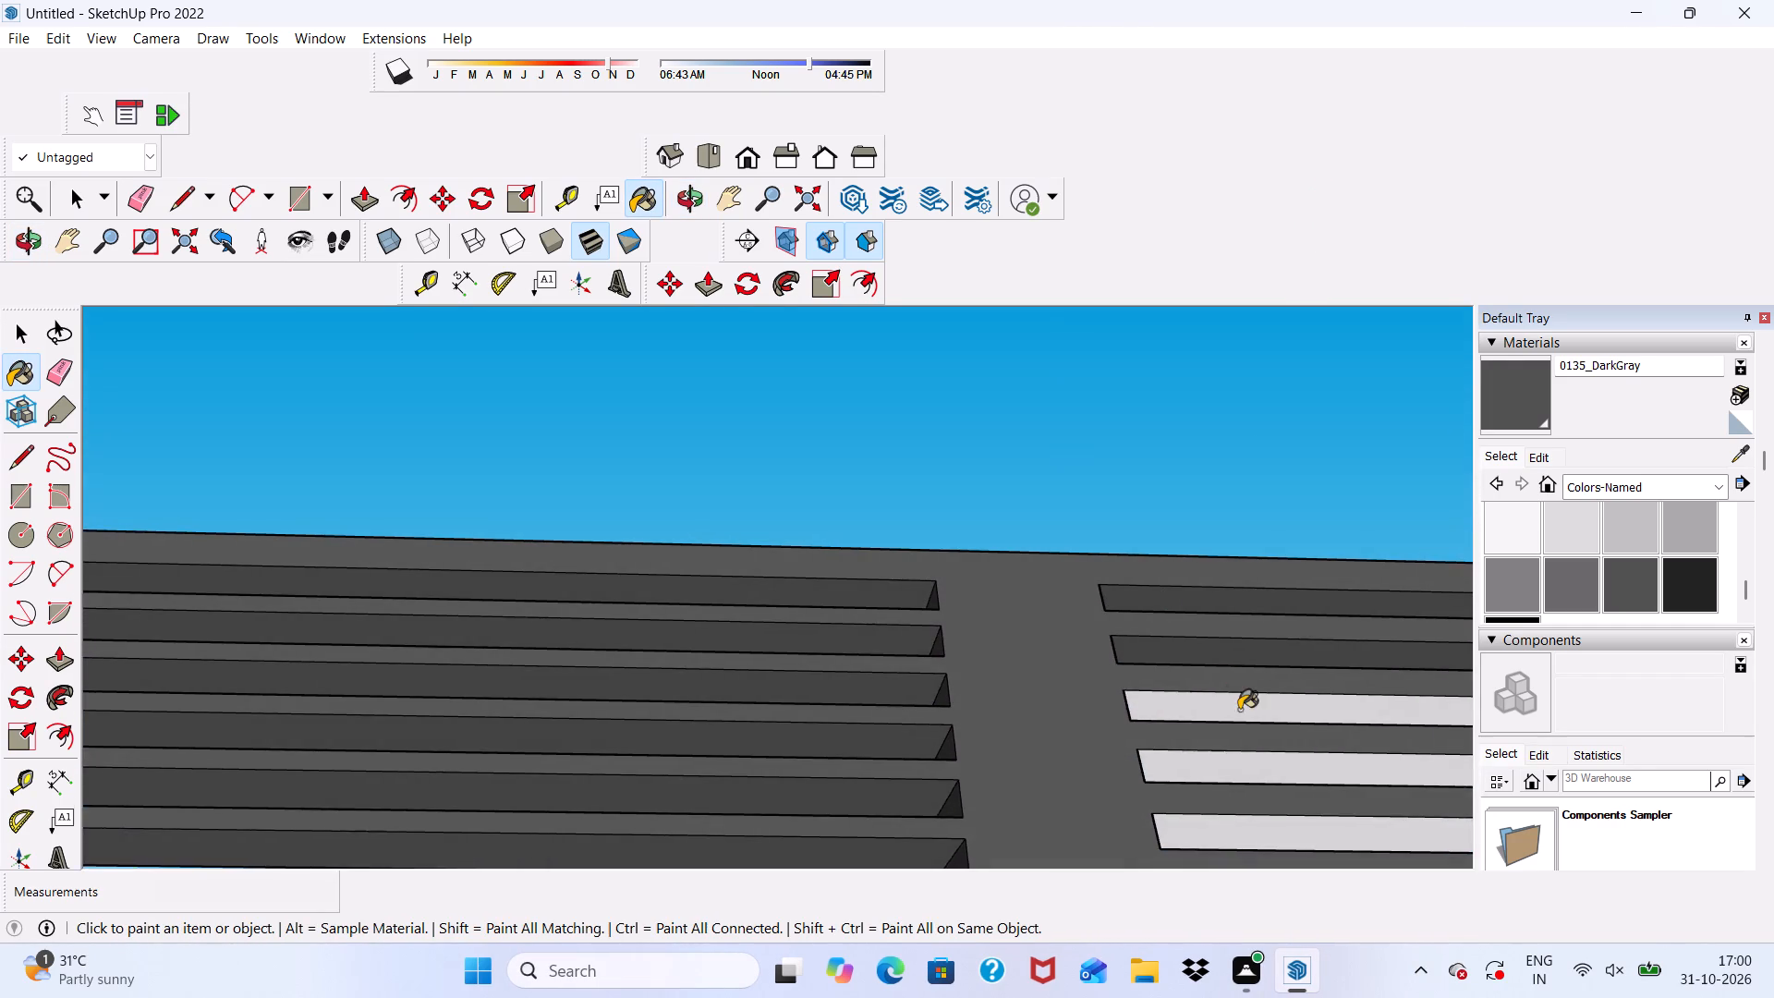
{"action": "scroll", "coordinate": [1239, 710], "scroll_direction": "up", "scroll_amount": 3}
{"action": "left_click", "coordinate": [1235, 694]}
{"action": "left_click", "coordinate": [1233, 761]}
{"action": "left_click", "coordinate": [1234, 785]}
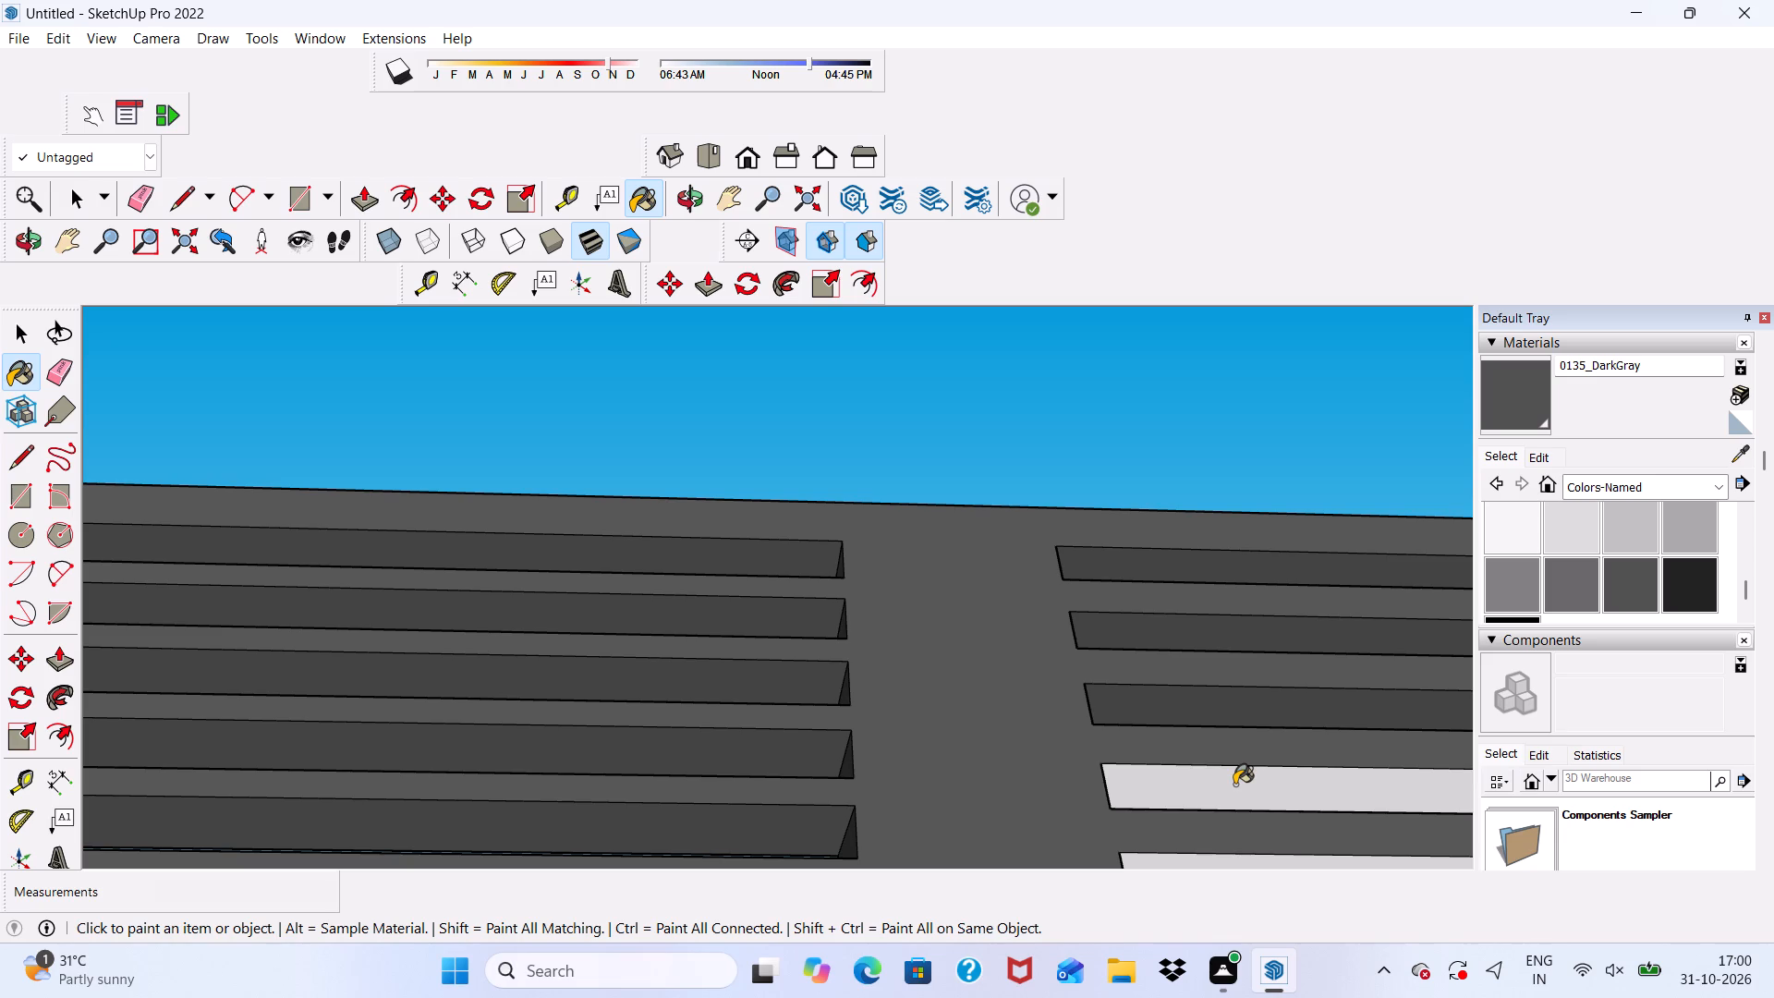
From the front view, paint the undersides of the middle slats in the grille's left bay with 0135_DarkGray.
{"action": "scroll", "coordinate": [1144, 633], "scroll_direction": "down", "scroll_amount": 14}
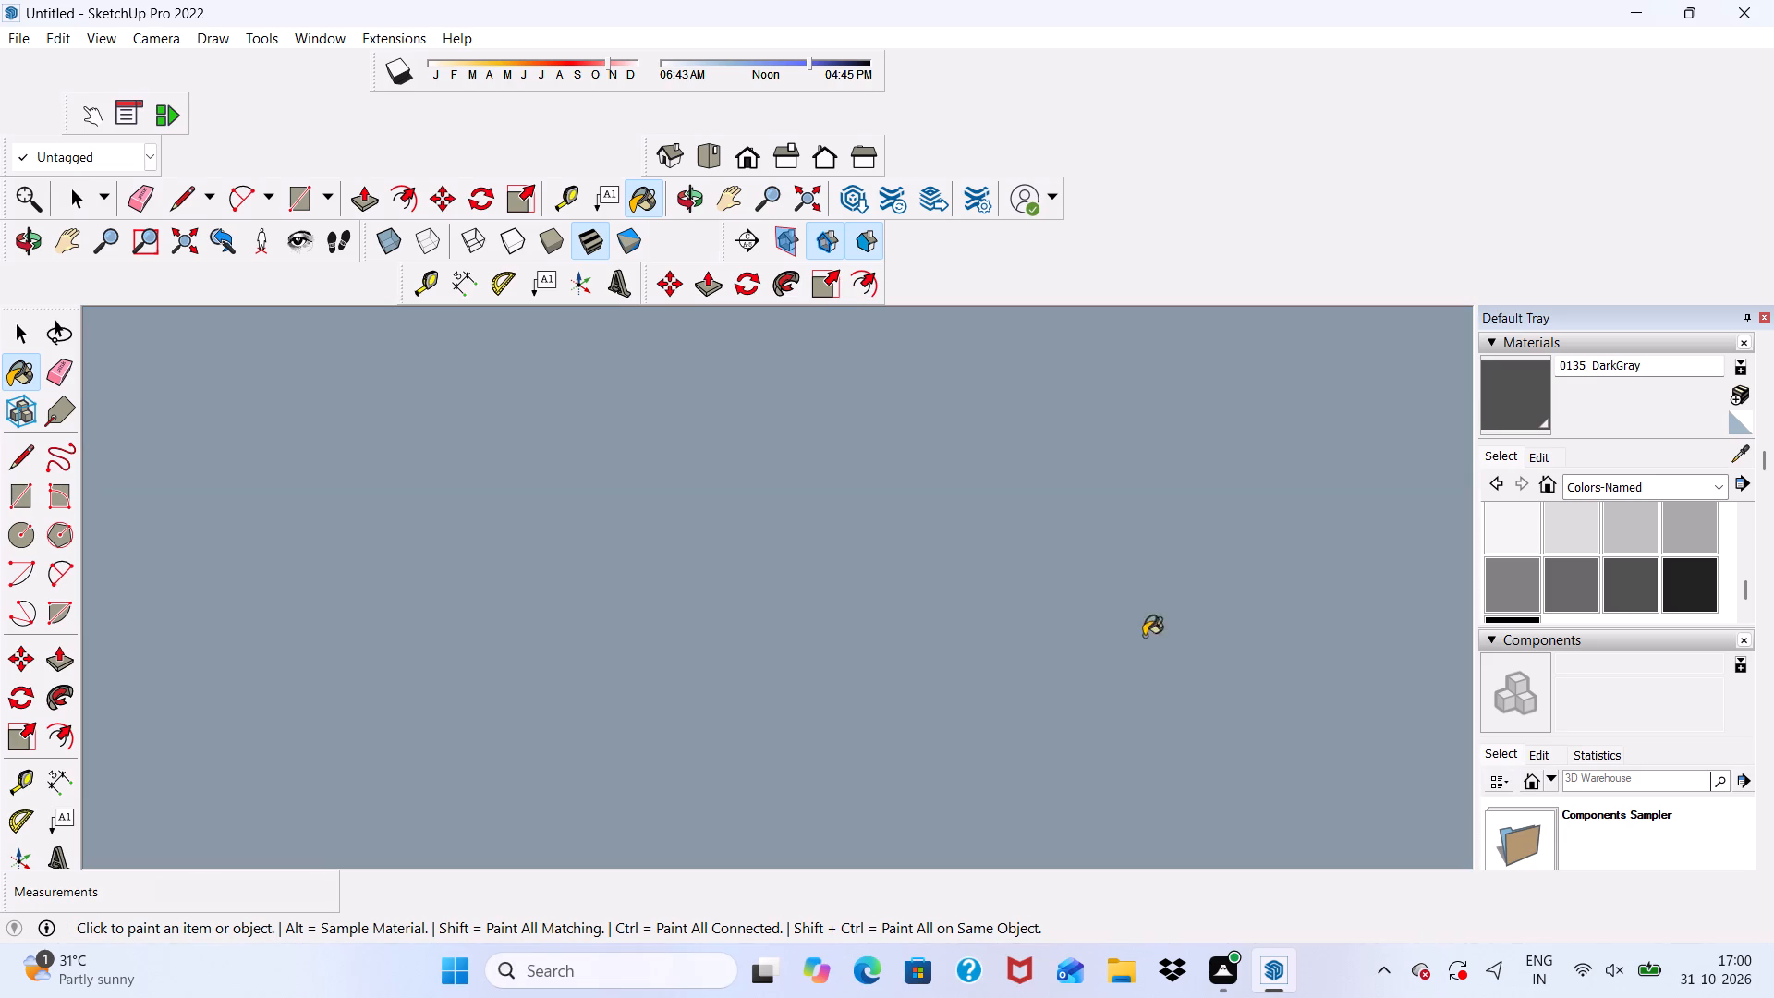
{"action": "left_click", "coordinate": [757, 148]}
{"action": "scroll", "coordinate": [750, 176], "scroll_direction": "down", "scroll_amount": 11}
{"action": "scroll", "coordinate": [612, 447], "scroll_direction": "up", "scroll_amount": 6}
{"action": "middle_click_drag", "start_coordinate": [473, 502], "coordinate": [473, 330]}
{"action": "scroll", "coordinate": [535, 413], "scroll_direction": "up", "scroll_amount": 9}
{"action": "left_click", "coordinate": [603, 435]}
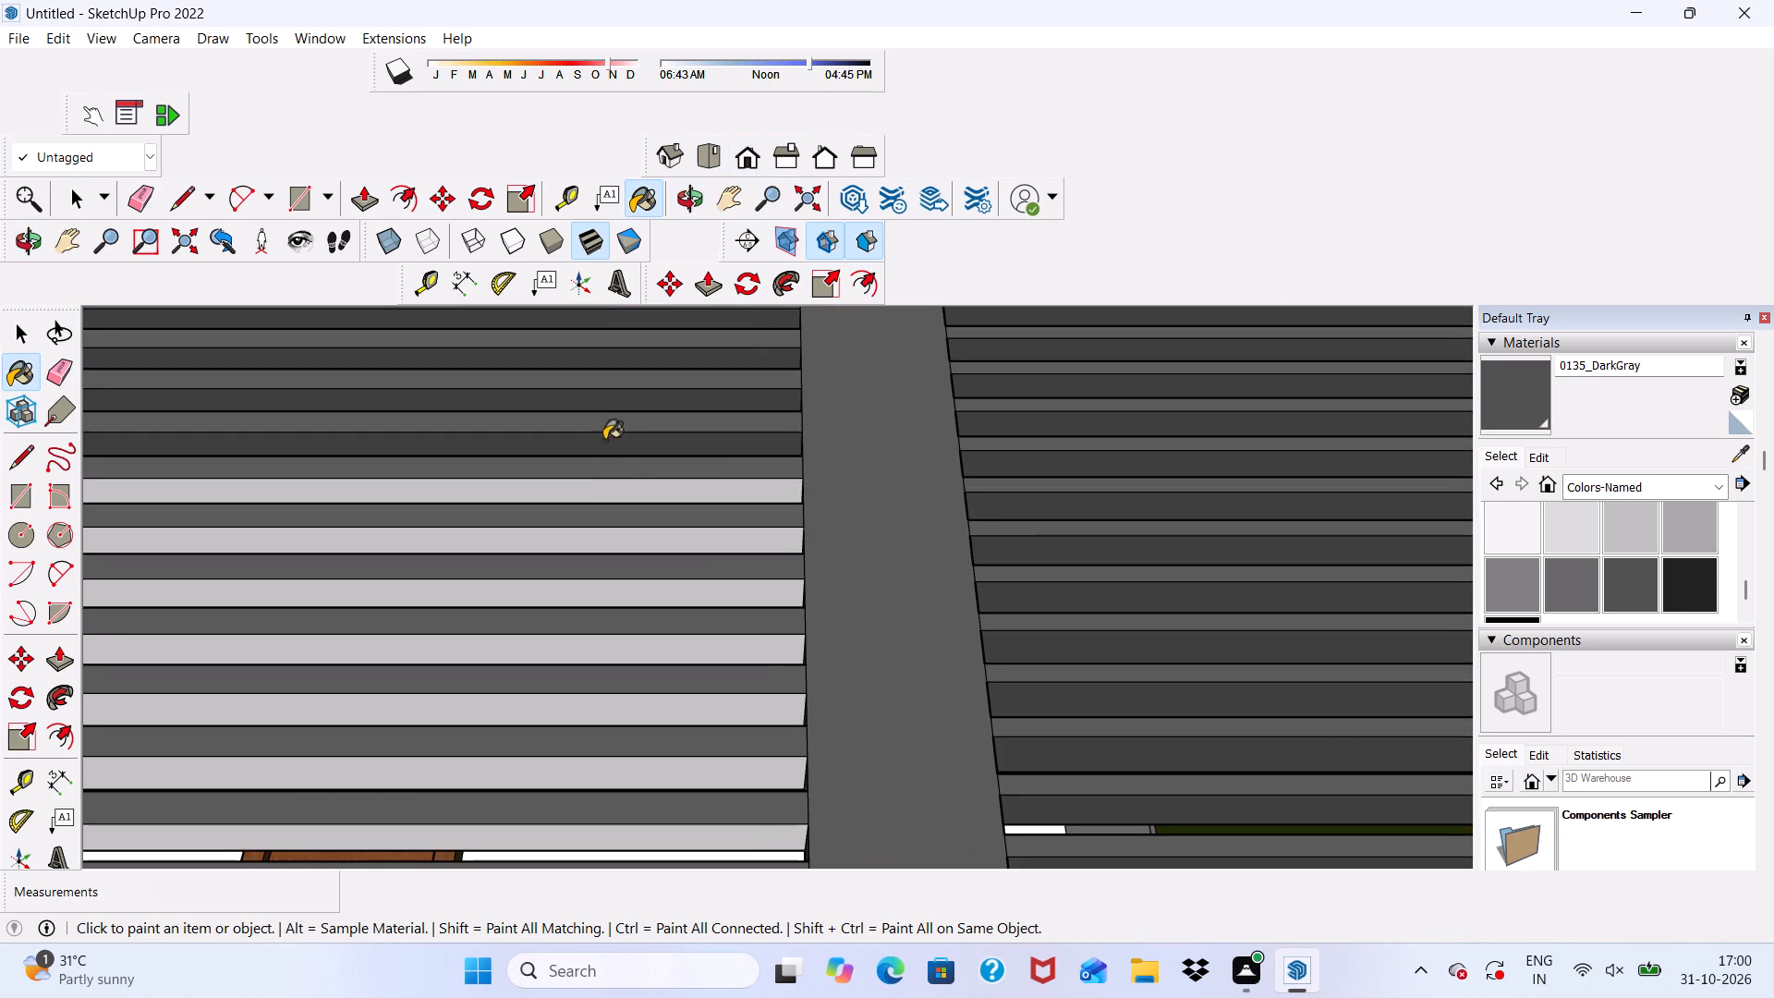
{"action": "left_click", "coordinate": [614, 490]}
{"action": "left_click", "coordinate": [619, 531]}
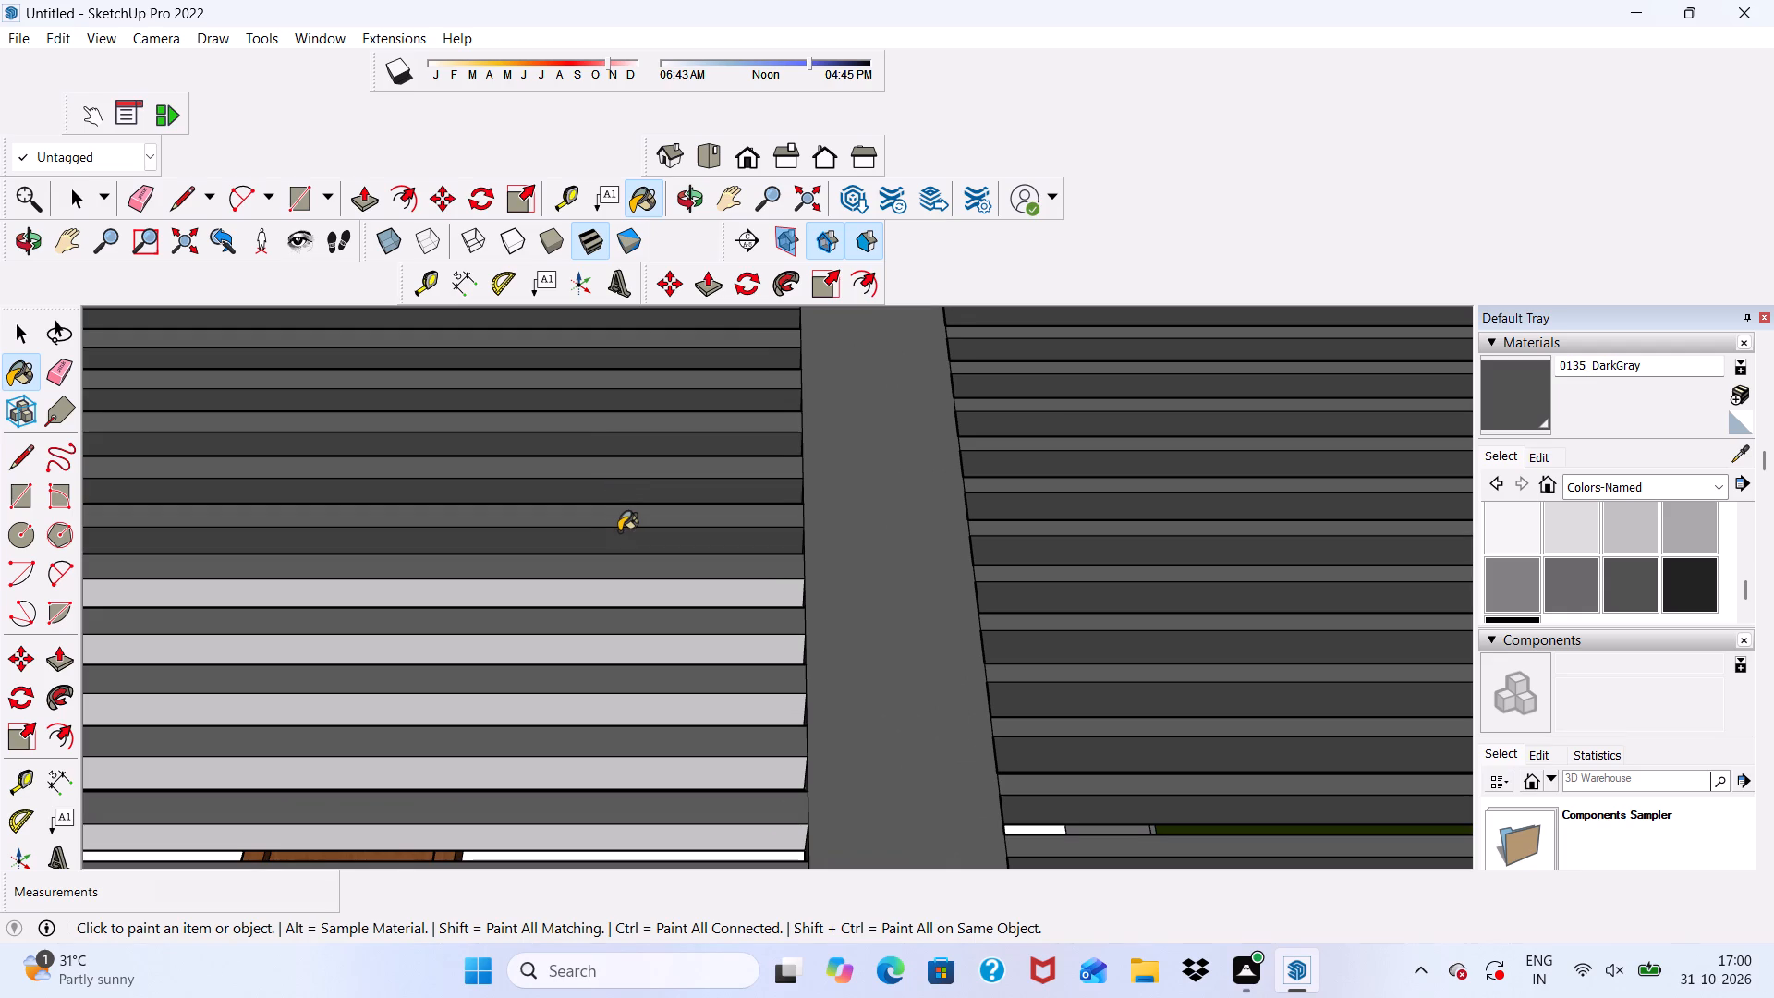
{"action": "left_click", "coordinate": [612, 586]}
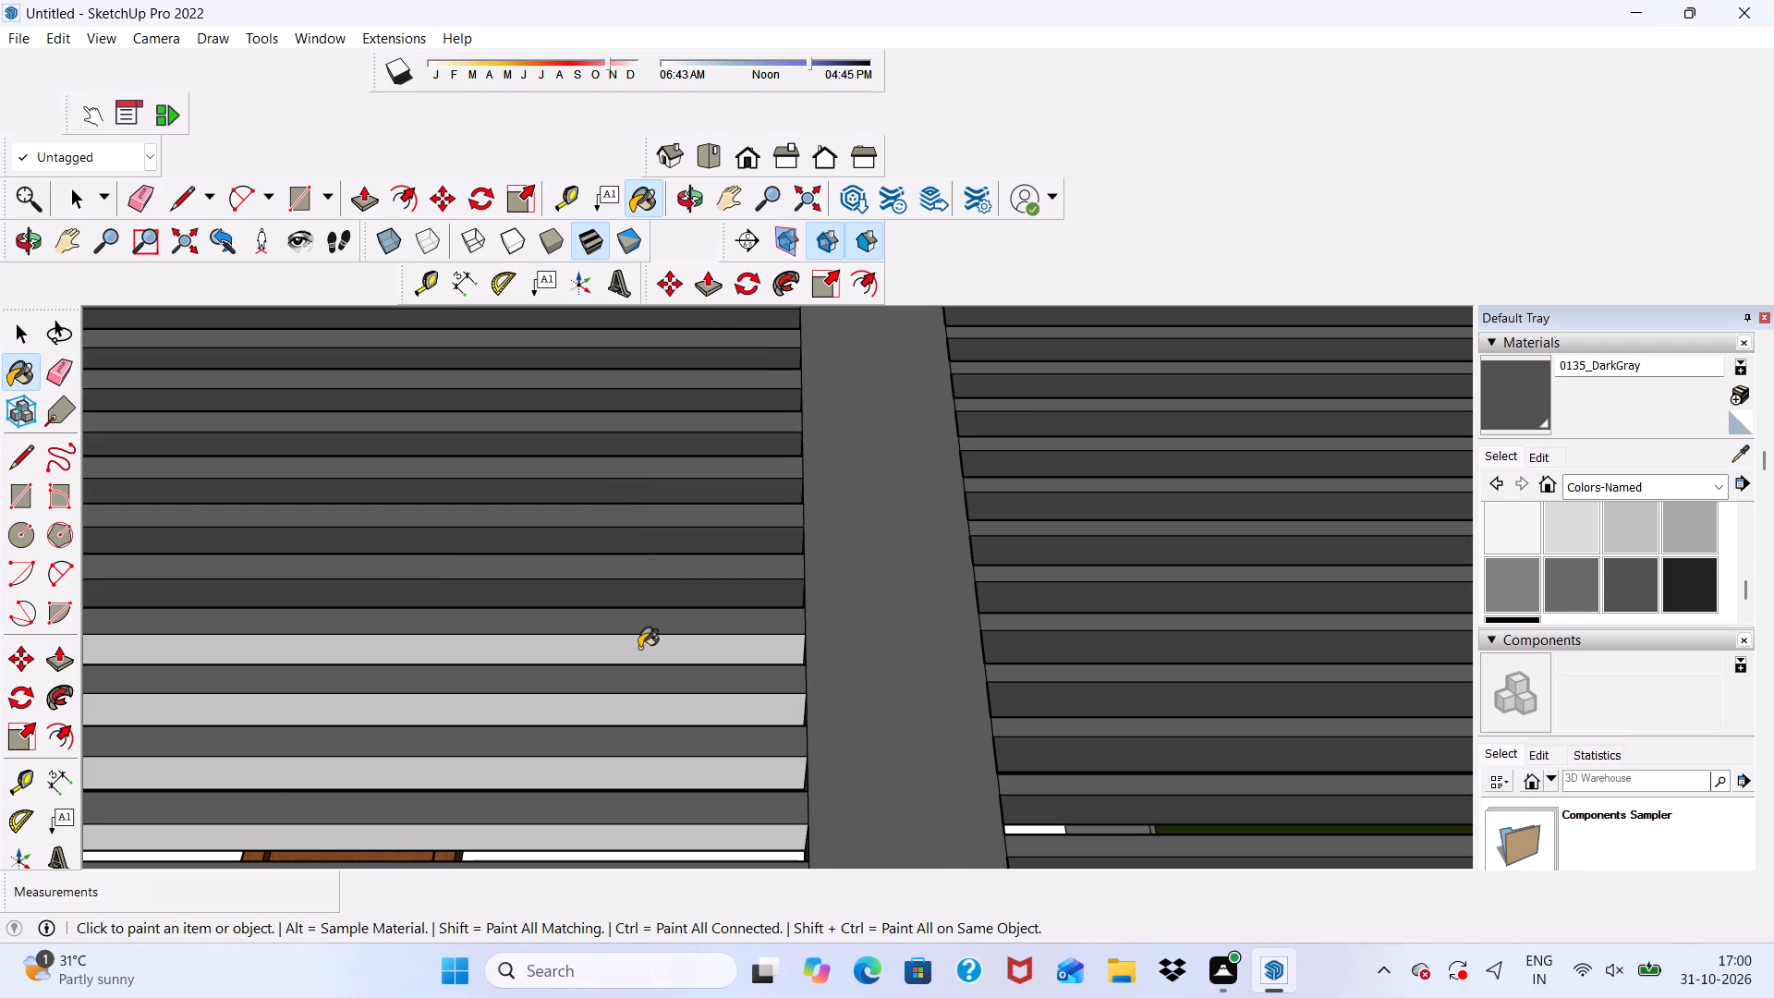
{"action": "left_click", "coordinate": [639, 648]}
{"action": "left_click", "coordinate": [653, 712]}
{"action": "left_click", "coordinate": [657, 775]}
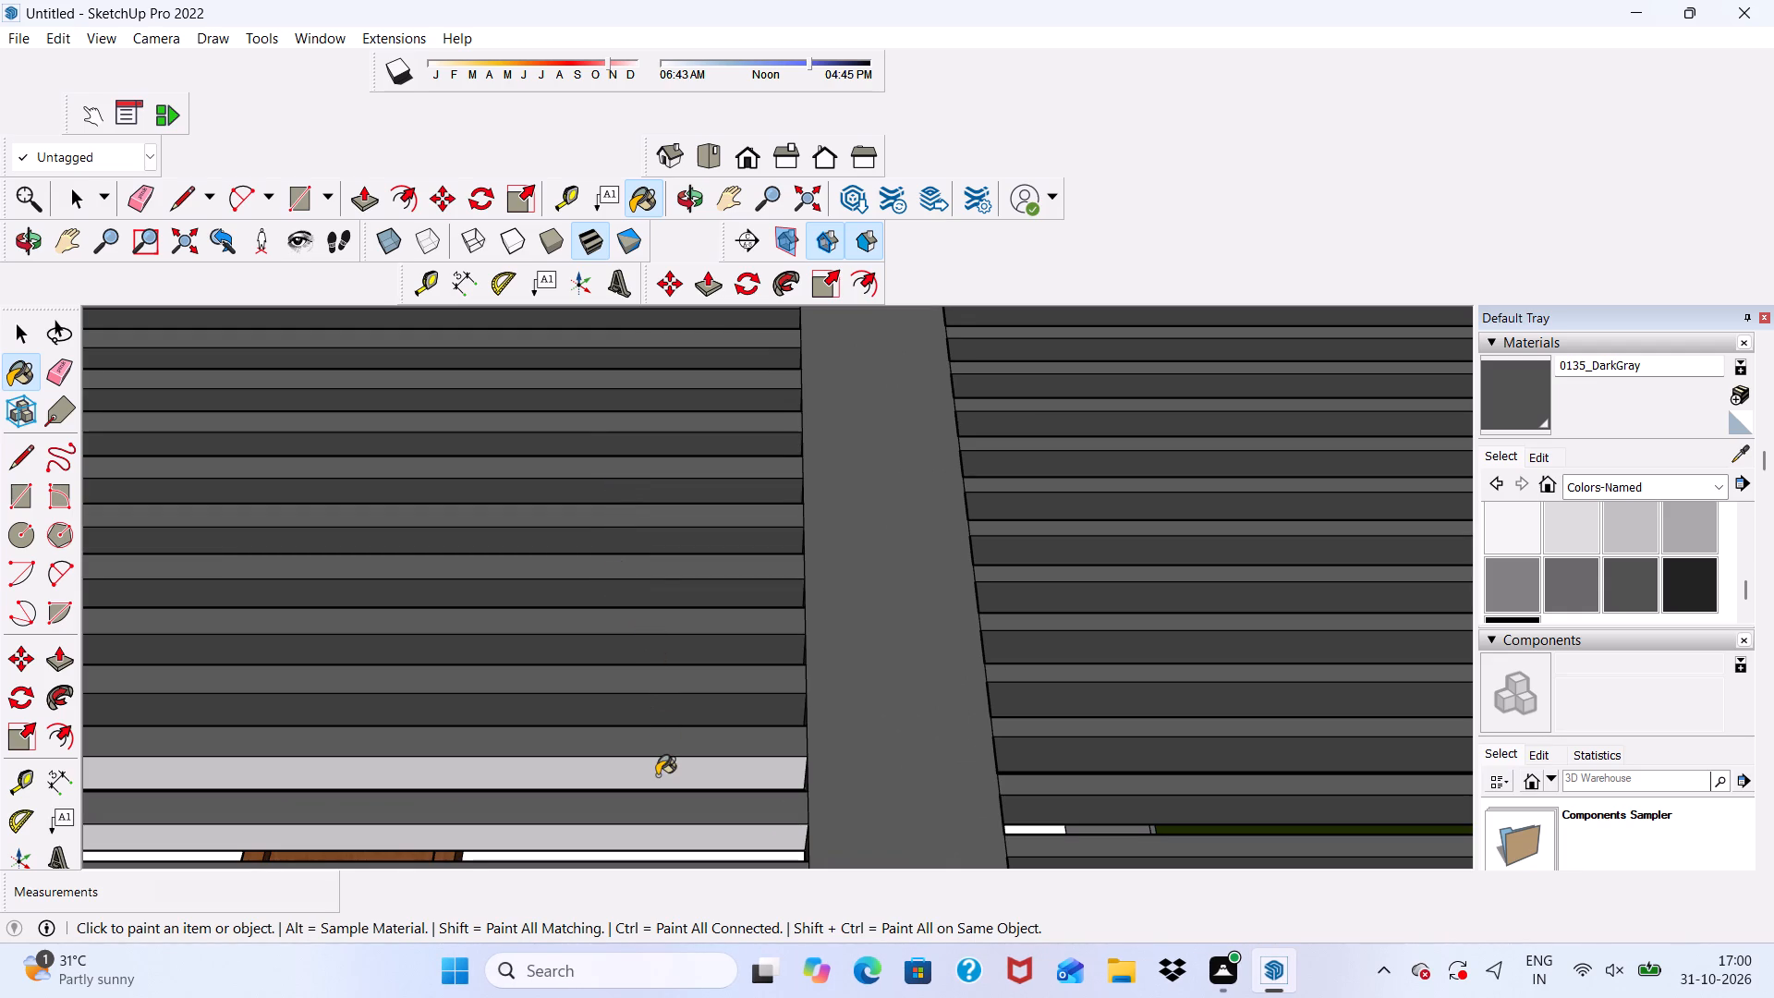
Paint the remaining undersides of the lowest slats in the grille's left bay with 0135_DarkGray.
{"action": "scroll", "coordinate": [657, 605], "scroll_direction": "down", "scroll_amount": 5}
{"action": "scroll", "coordinate": [666, 722], "scroll_direction": "up", "scroll_amount": 4}
{"action": "left_click_drag", "start_coordinate": [674, 751], "coordinate": [675, 751]}
{"action": "scroll", "coordinate": [675, 751], "scroll_direction": "up", "scroll_amount": 1}
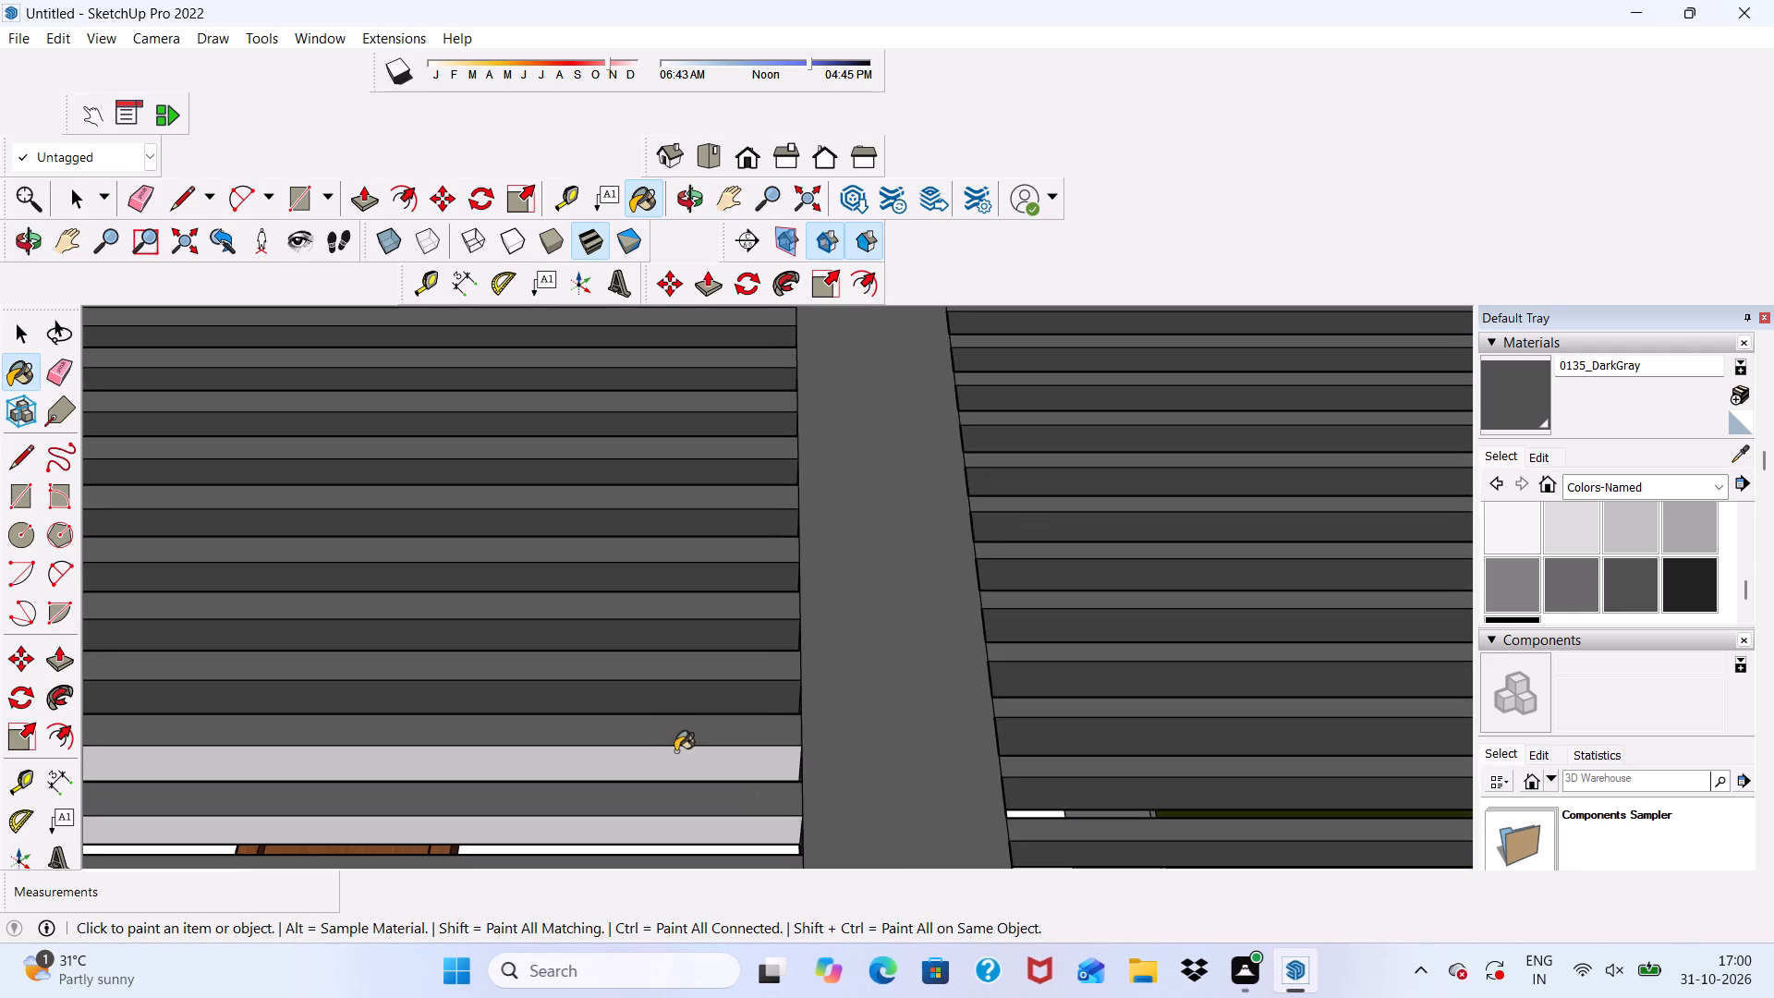
{"action": "left_click_drag", "start_coordinate": [675, 751], "coordinate": [689, 751]}
{"action": "scroll", "coordinate": [697, 751], "scroll_direction": "down", "scroll_amount": 5}
{"action": "scroll", "coordinate": [719, 804], "scroll_direction": "up", "scroll_amount": 5}
{"action": "left_click", "coordinate": [717, 785]}
{"action": "scroll", "coordinate": [738, 622], "scroll_direction": "down", "scroll_amount": 7}
{"action": "scroll", "coordinate": [735, 803], "scroll_direction": "up", "scroll_amount": 7}
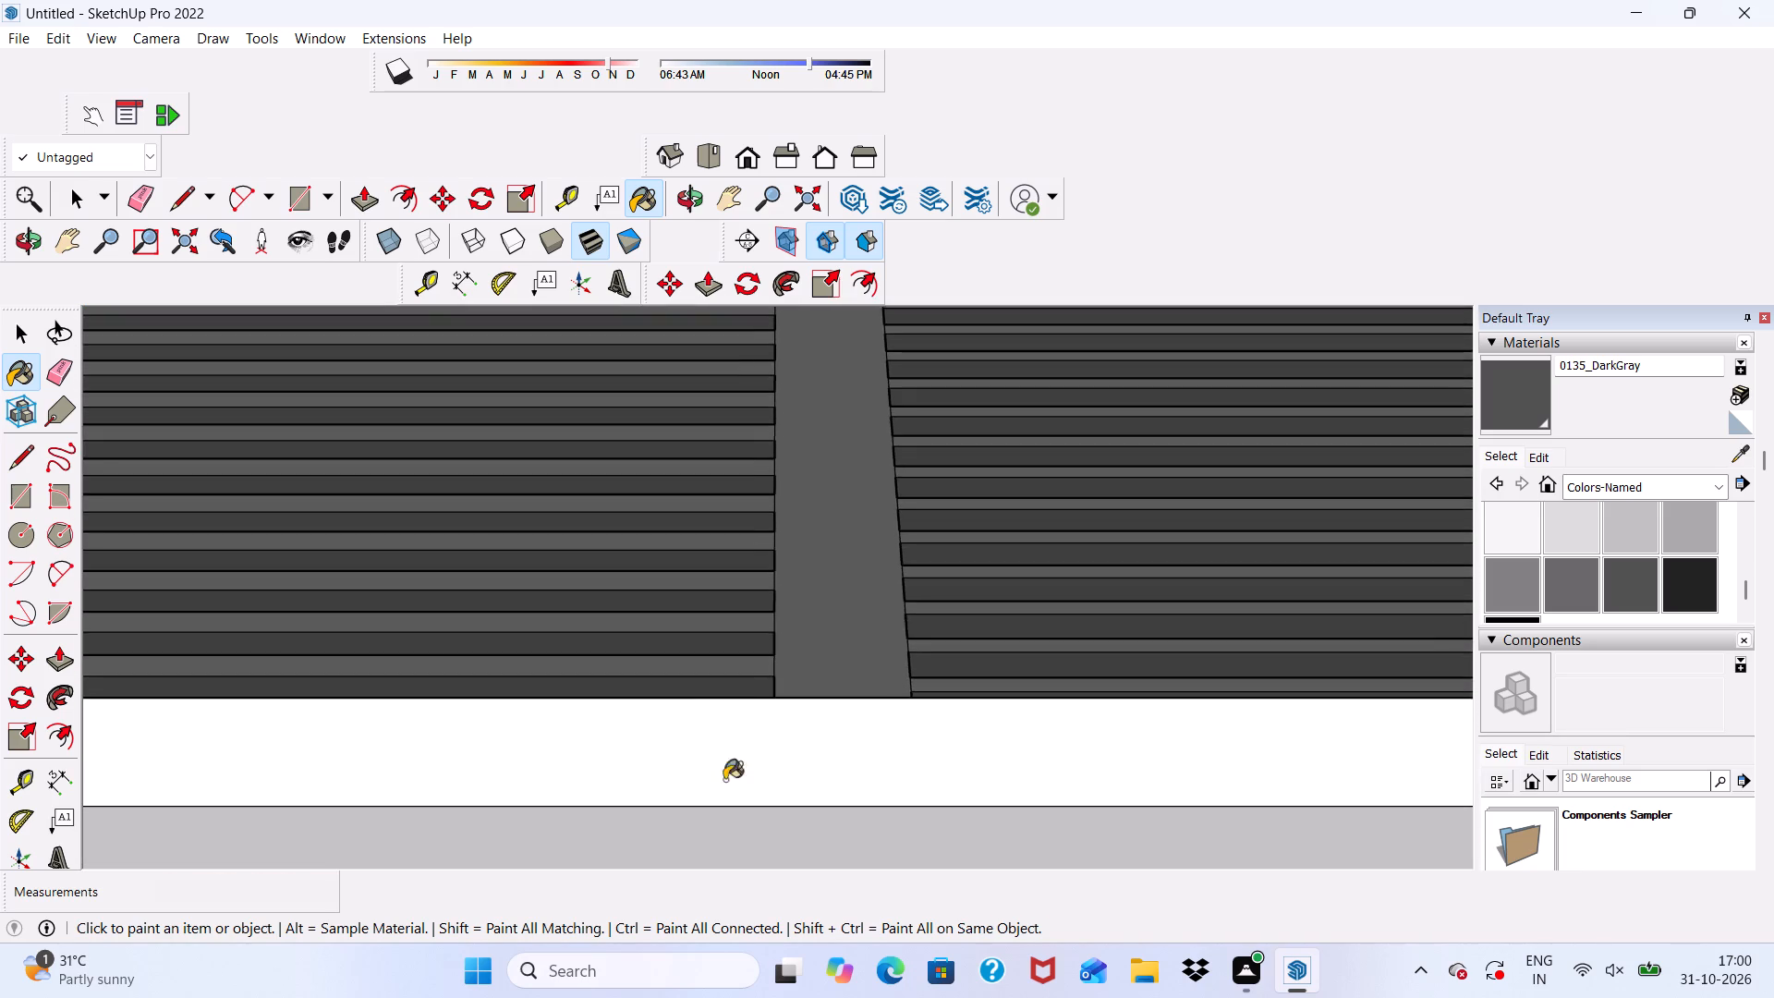
{"action": "middle_click_drag", "start_coordinate": [718, 727], "coordinate": [727, 832]}
{"action": "scroll", "coordinate": [644, 600], "scroll_direction": "up", "scroll_amount": 5}
{"action": "scroll", "coordinate": [662, 483], "scroll_direction": "up", "scroll_amount": 5}
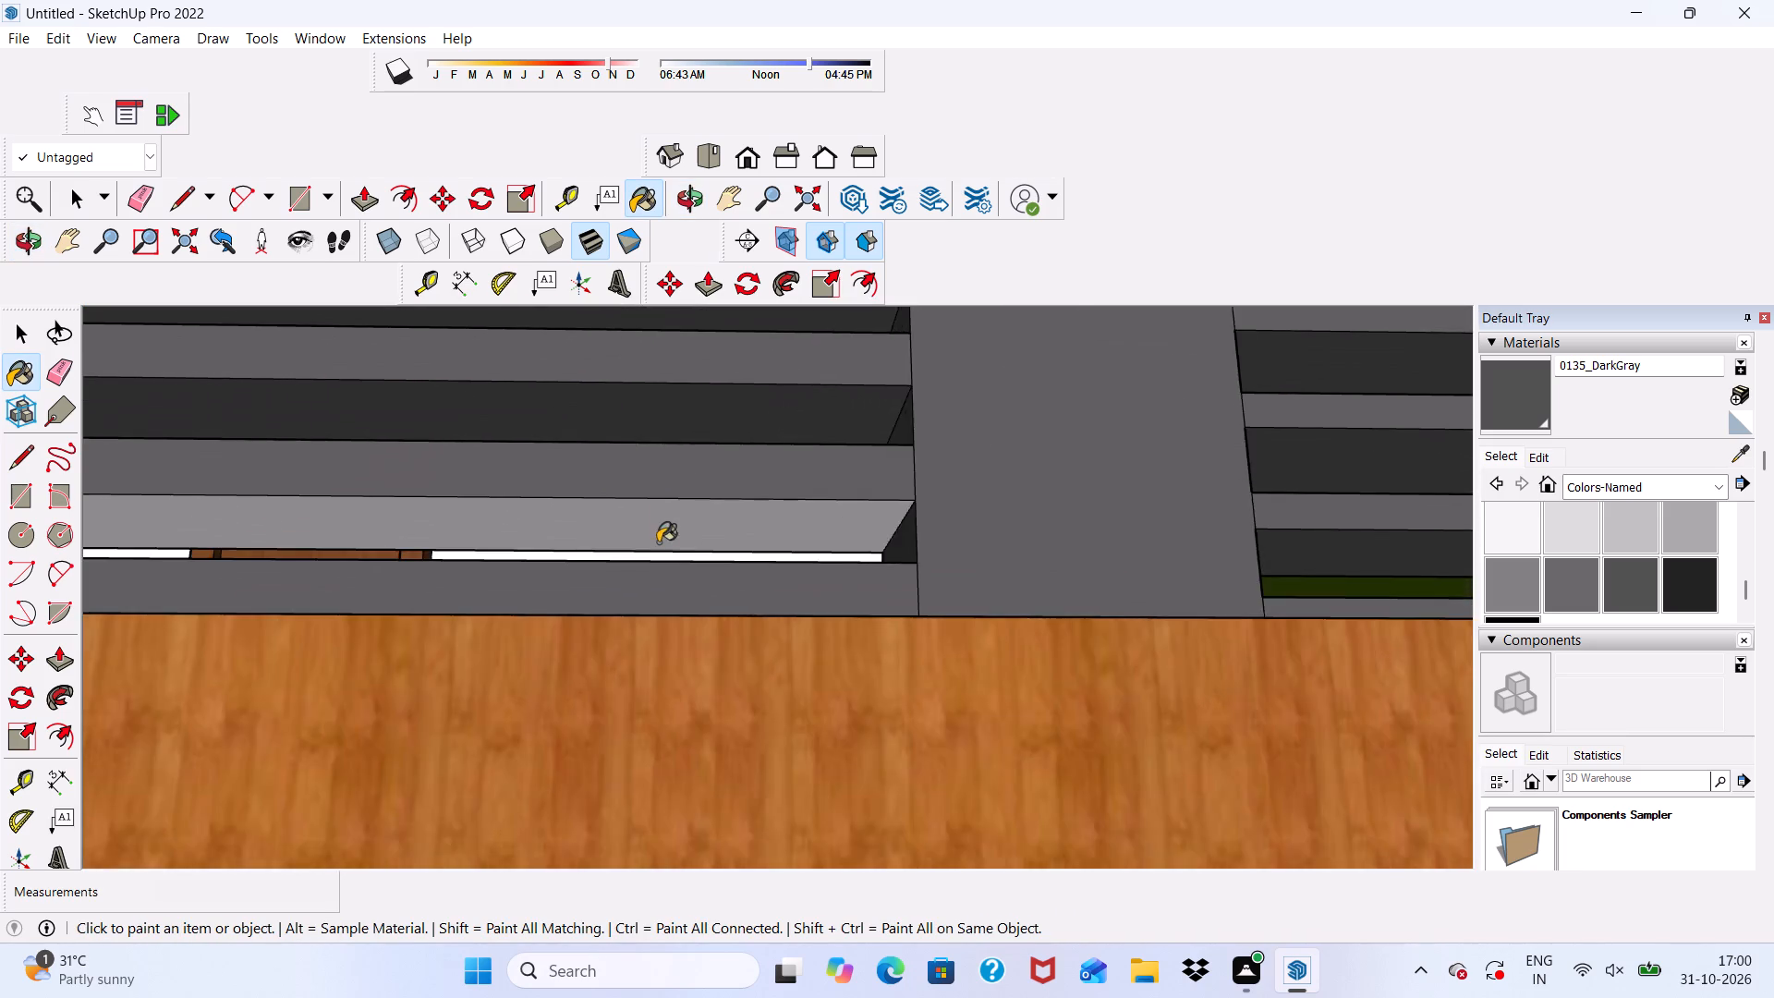
{"action": "scroll", "coordinate": [658, 542], "scroll_direction": "up", "scroll_amount": 3}
{"action": "left_click", "coordinate": [660, 514]}
Examine both bays of the grille from several angles for faces still missing 0135_DarkGray.
{"action": "scroll", "coordinate": [655, 566], "scroll_direction": "down", "scroll_amount": 6}
{"action": "middle_click_drag", "start_coordinate": [695, 625], "coordinate": [643, 829]}
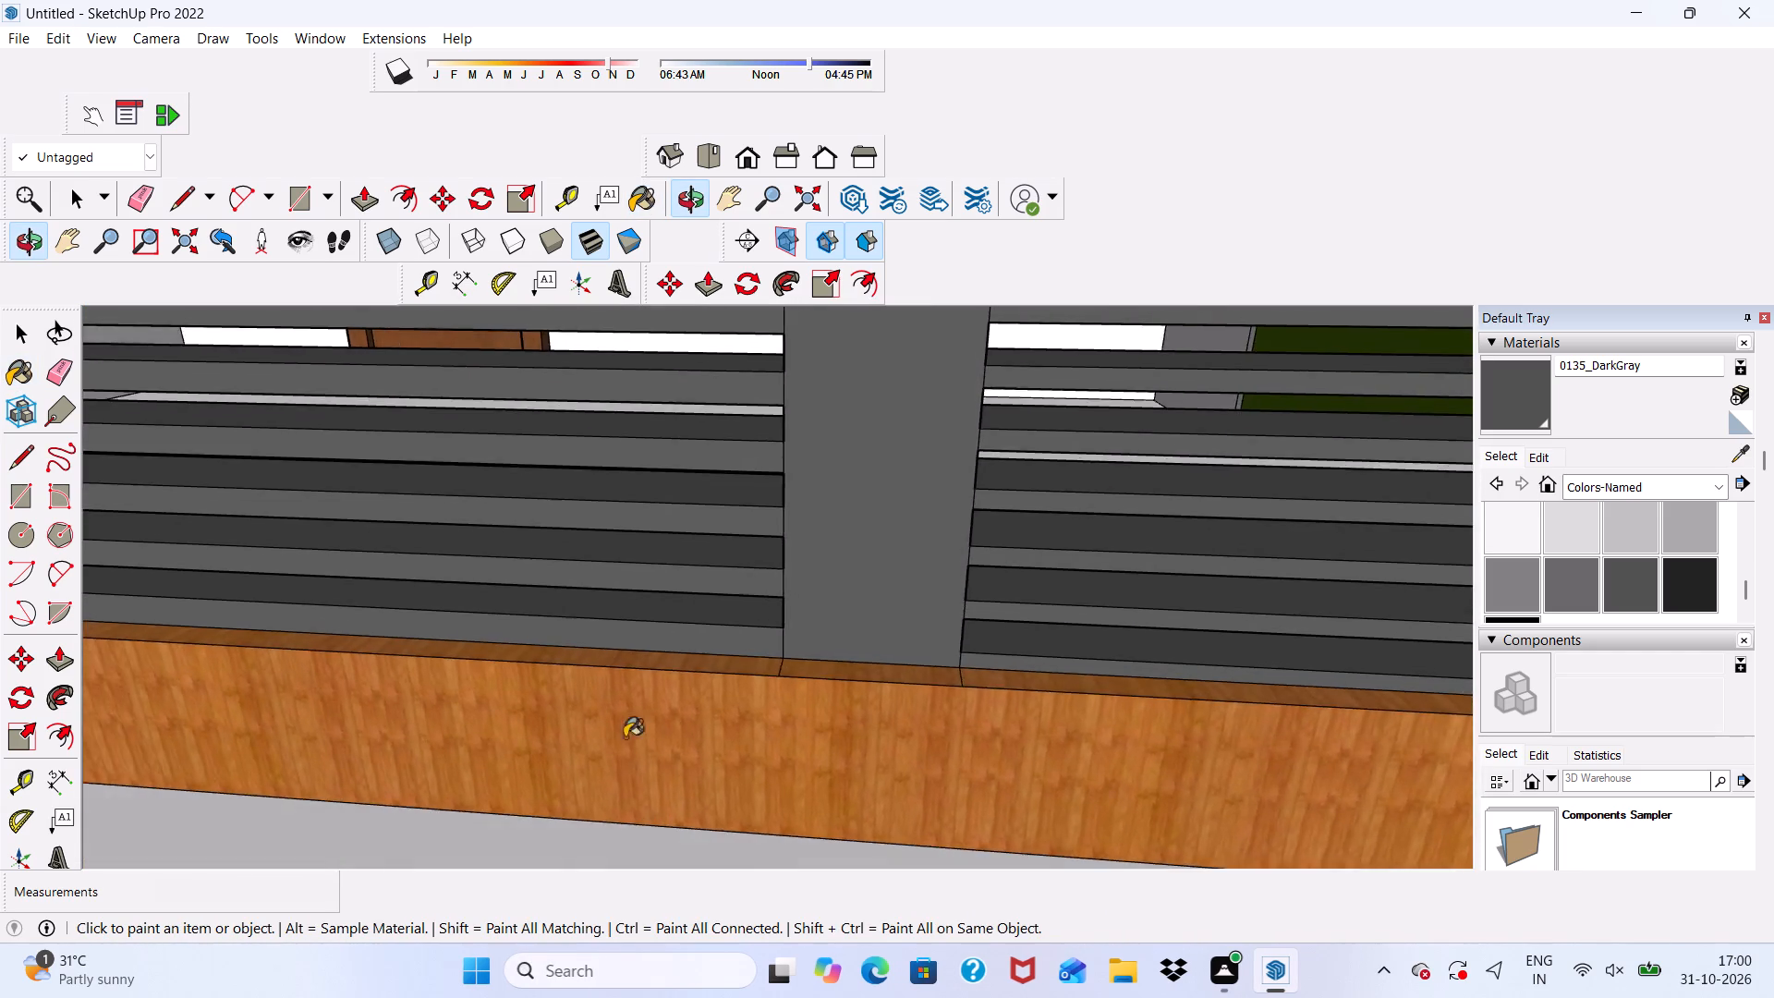
{"action": "scroll", "coordinate": [625, 639], "scroll_direction": "up", "scroll_amount": 1}
{"action": "scroll", "coordinate": [638, 580], "scroll_direction": "down", "scroll_amount": 18}
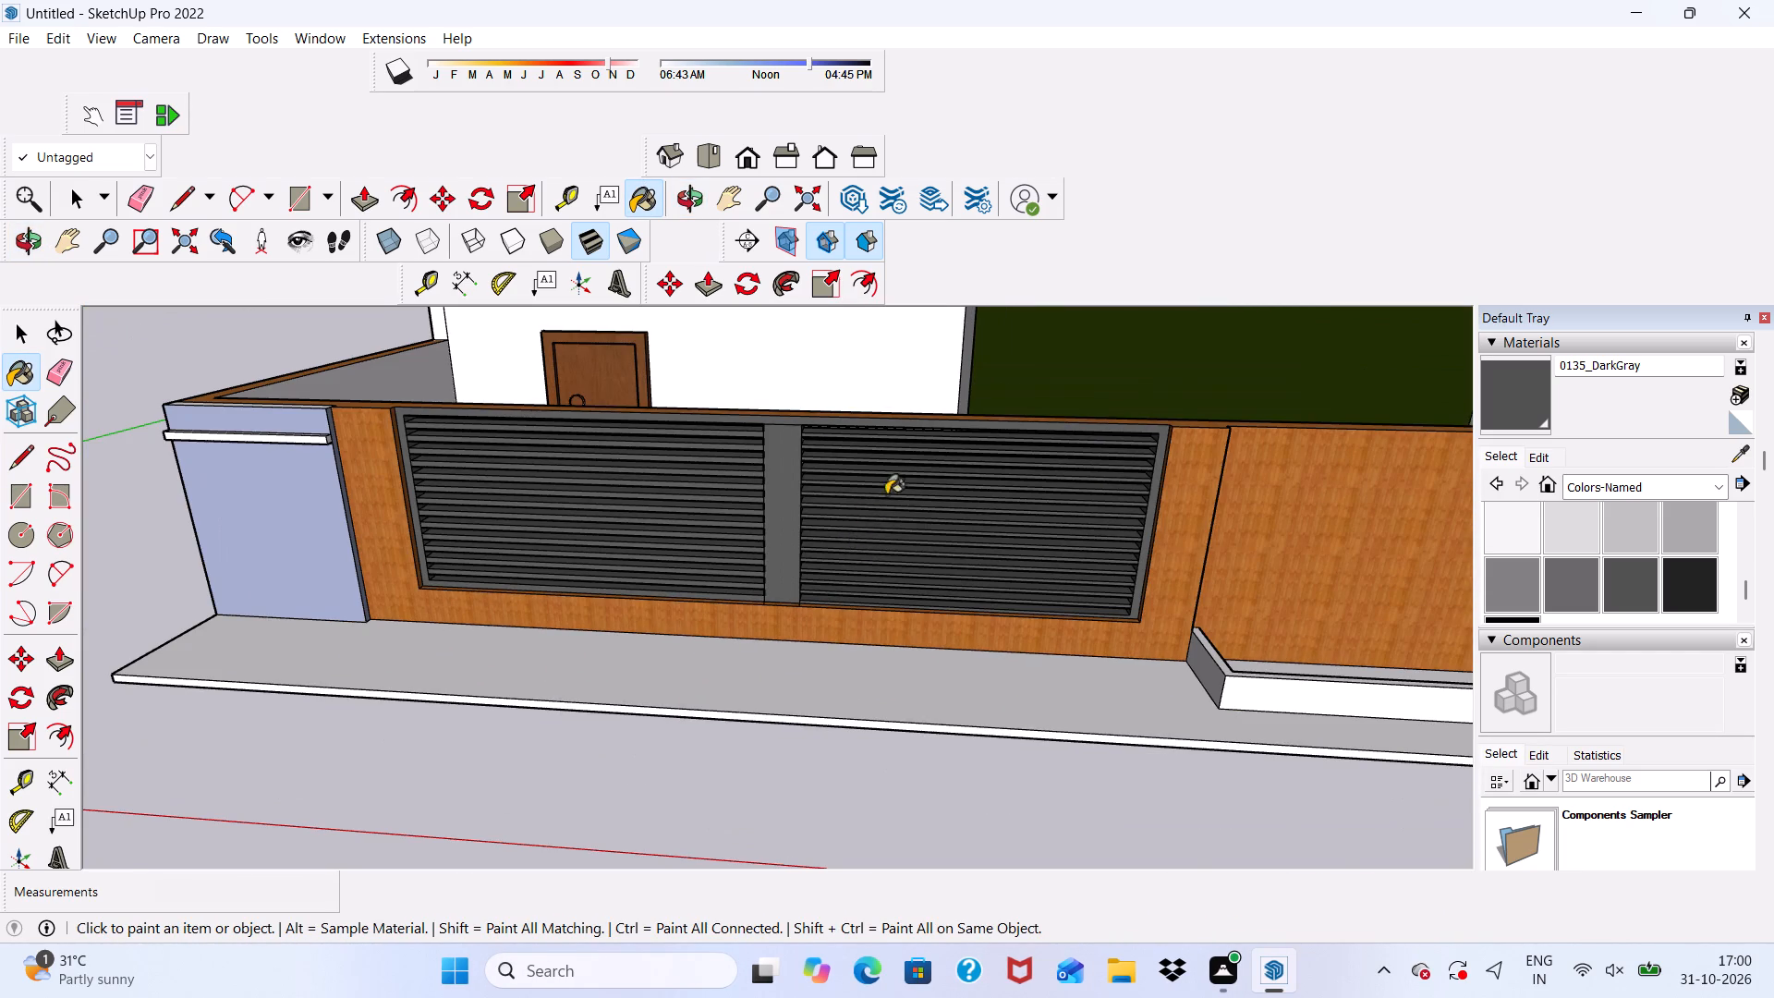
{"action": "scroll", "coordinate": [909, 474], "scroll_direction": "up", "scroll_amount": 5}
{"action": "middle_click_drag", "start_coordinate": [928, 463], "coordinate": [829, 352]}
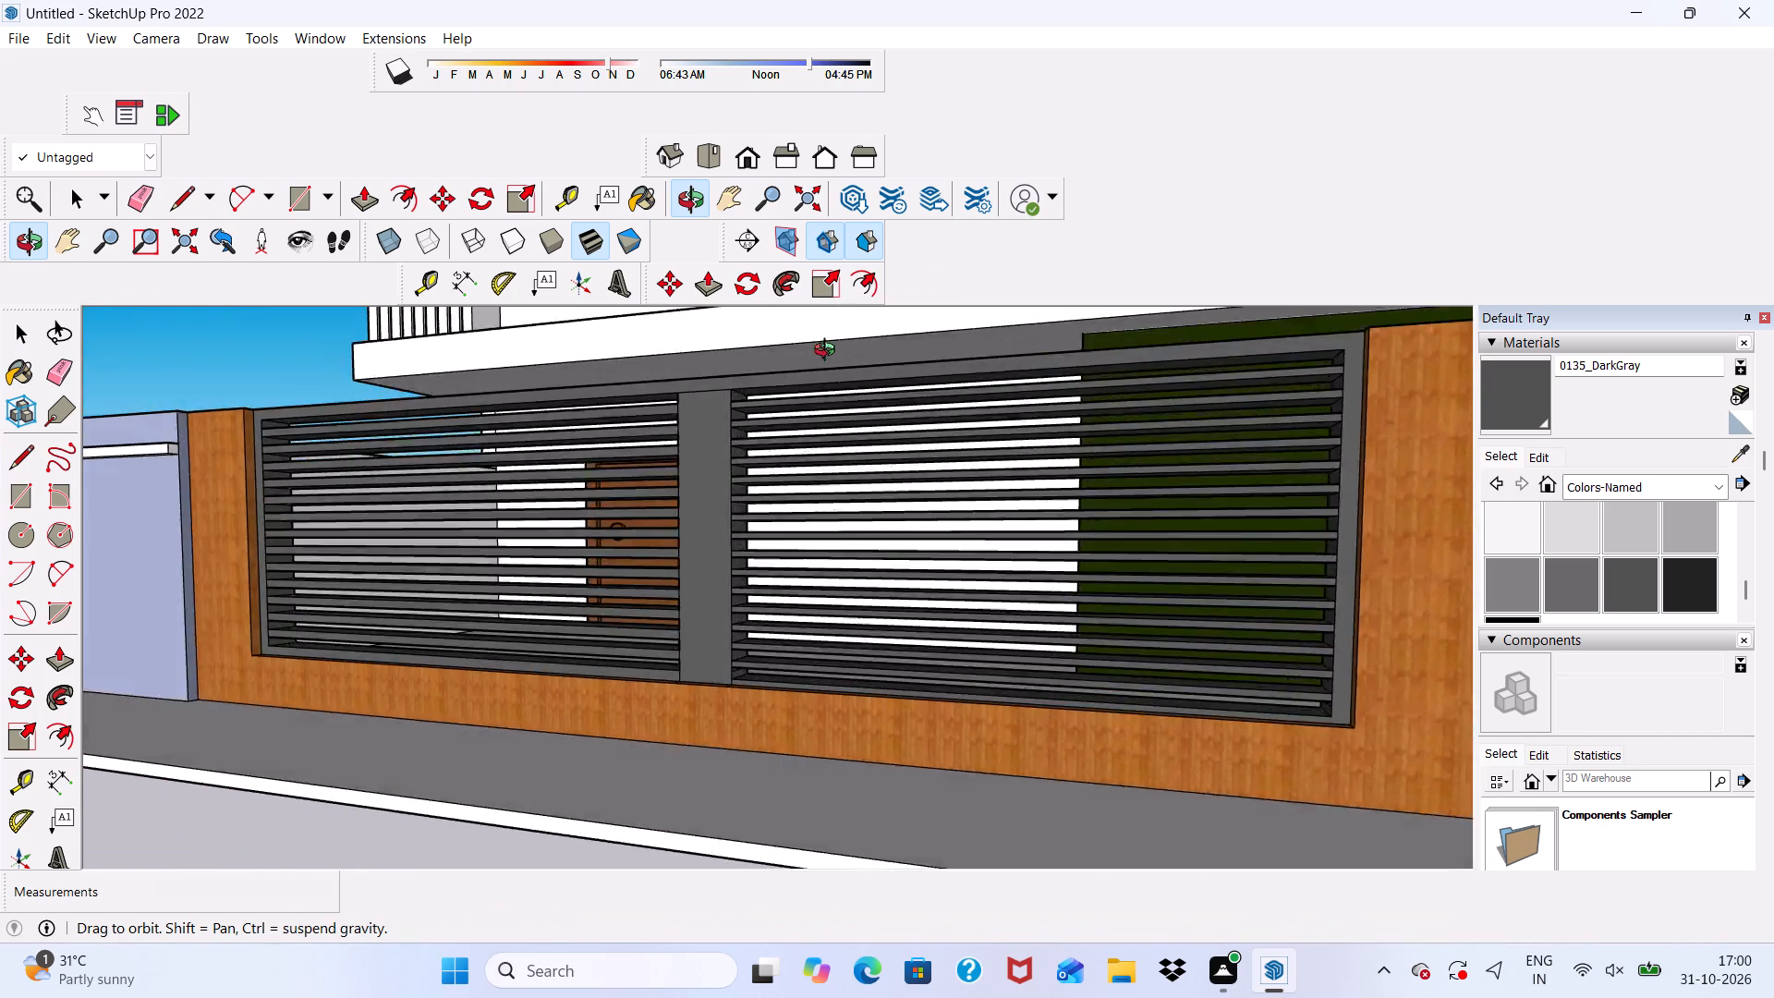
{"action": "middle_click_drag", "start_coordinate": [829, 352], "coordinate": [446, 472]}
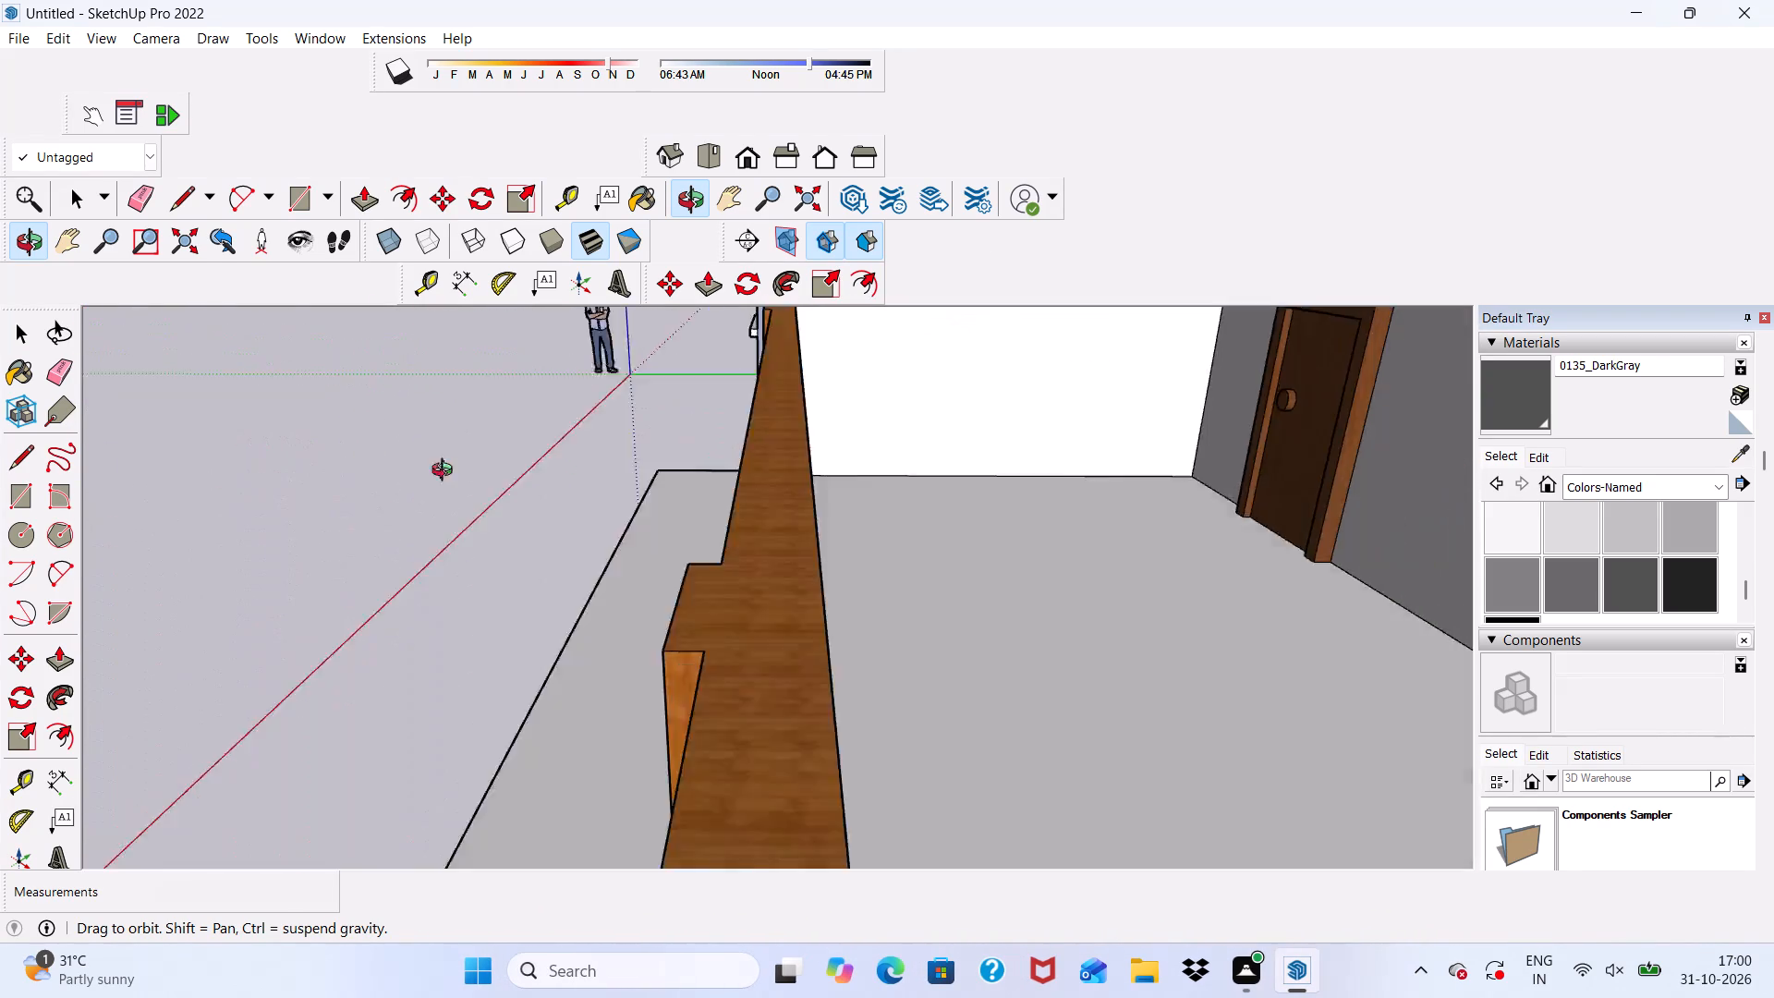
{"action": "middle_click_drag", "start_coordinate": [446, 472], "coordinate": [947, 486]}
{"action": "key", "text": "space"}
{"action": "scroll", "coordinate": [775, 456], "scroll_direction": "up", "scroll_amount": 2}
{"action": "scroll", "coordinate": [773, 426], "scroll_direction": "down", "scroll_amount": 5}
{"action": "middle_click_drag", "start_coordinate": [766, 508], "coordinate": [756, 451]}
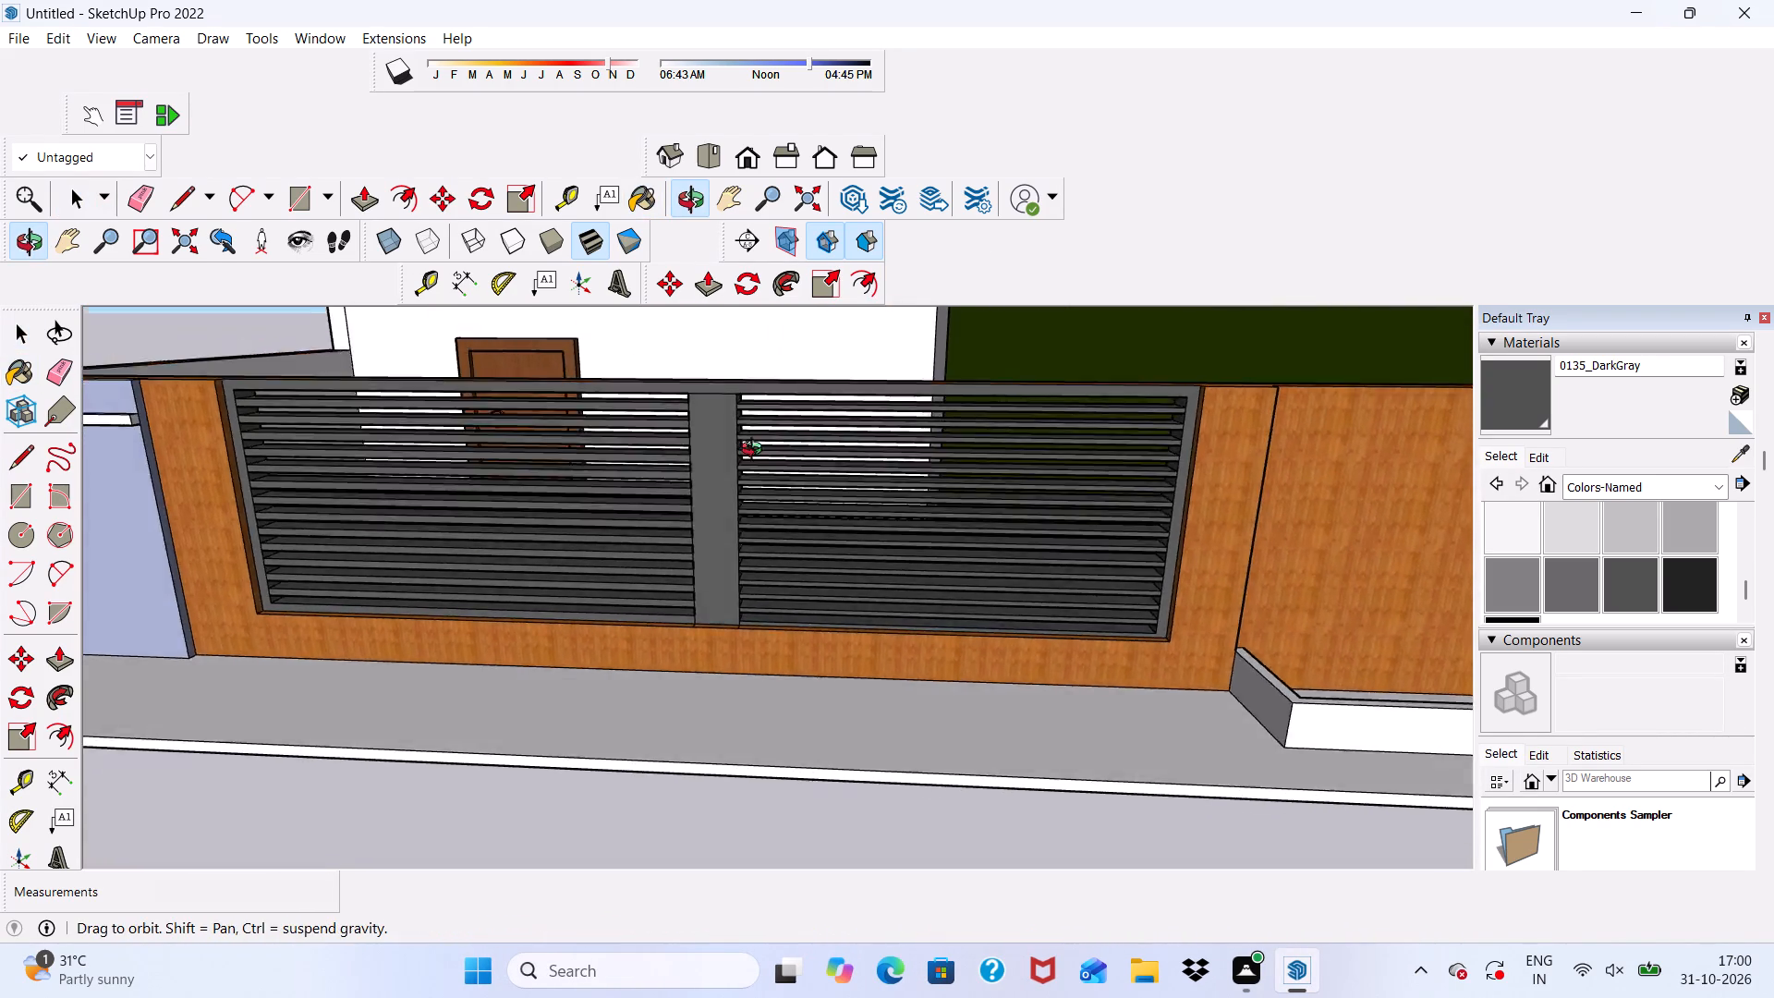
{"action": "middle_click_drag", "start_coordinate": [756, 451], "coordinate": [753, 404]}
{"action": "scroll", "coordinate": [753, 401], "scroll_direction": "up", "scroll_amount": 6}
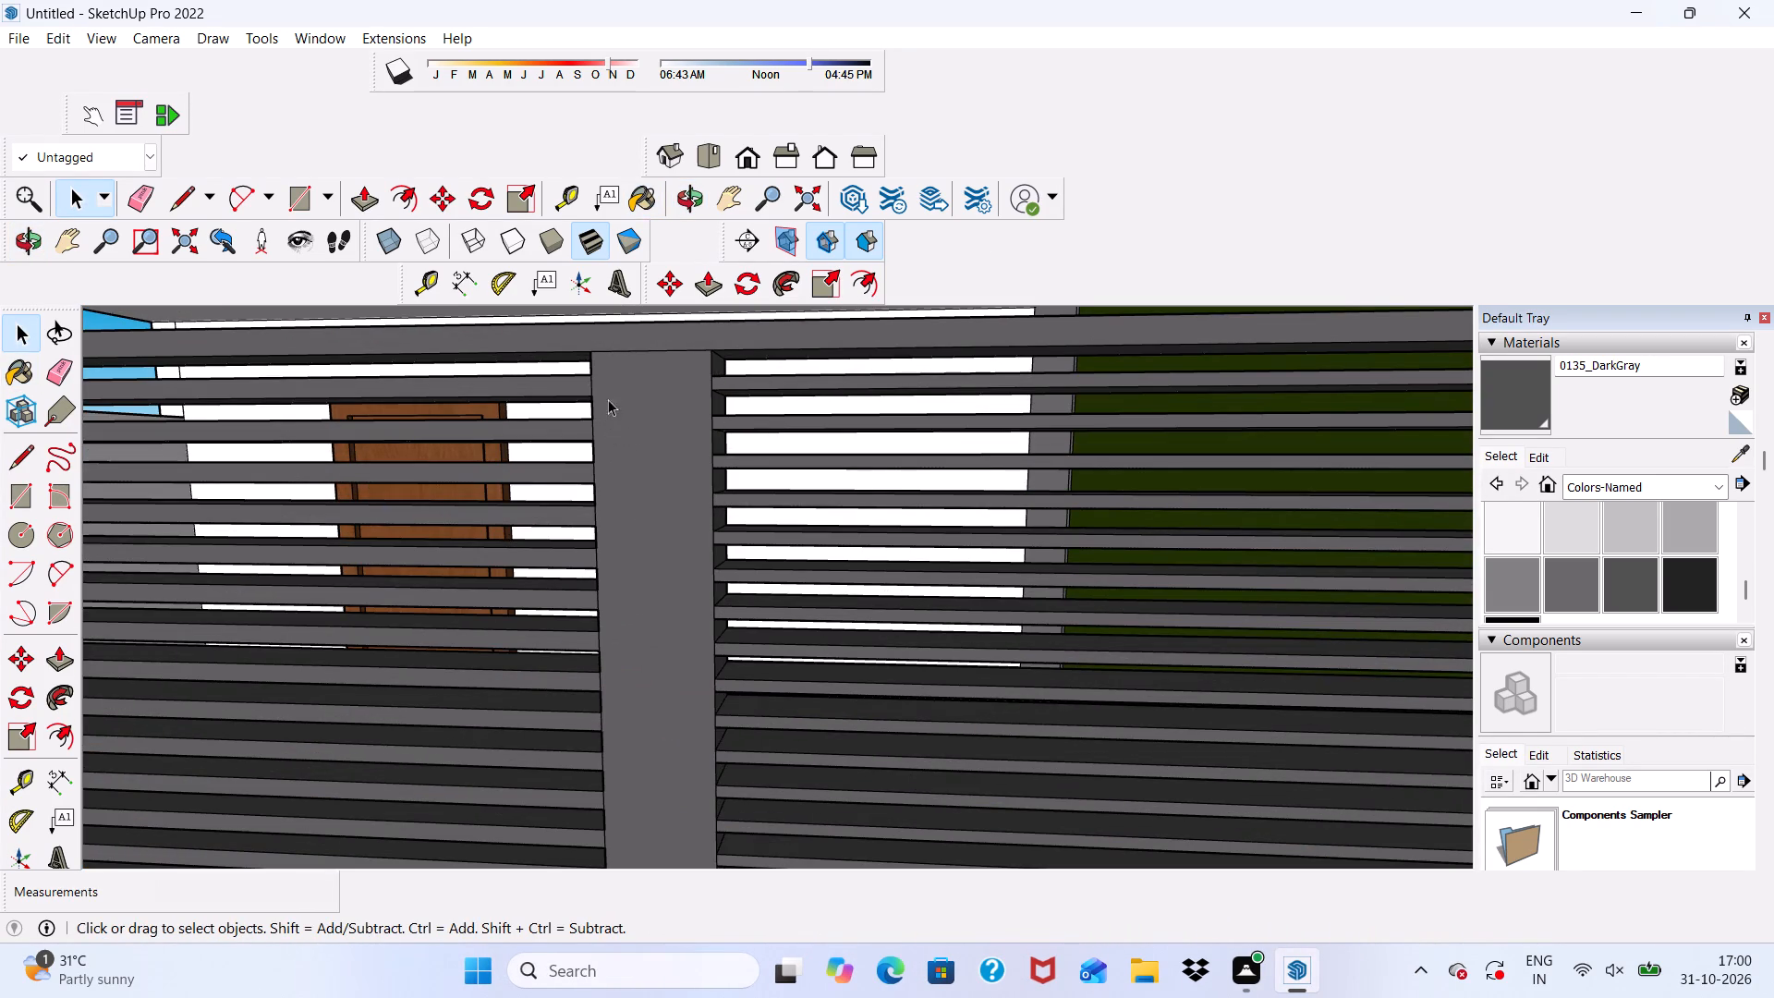
Review the boundary wall and its painted grille together with the building's front.
{"action": "scroll", "coordinate": [628, 378], "scroll_direction": "down", "scroll_amount": 8}
{"action": "key", "text": "space"}
{"action": "scroll", "coordinate": [616, 614], "scroll_direction": "down", "scroll_amount": 10}
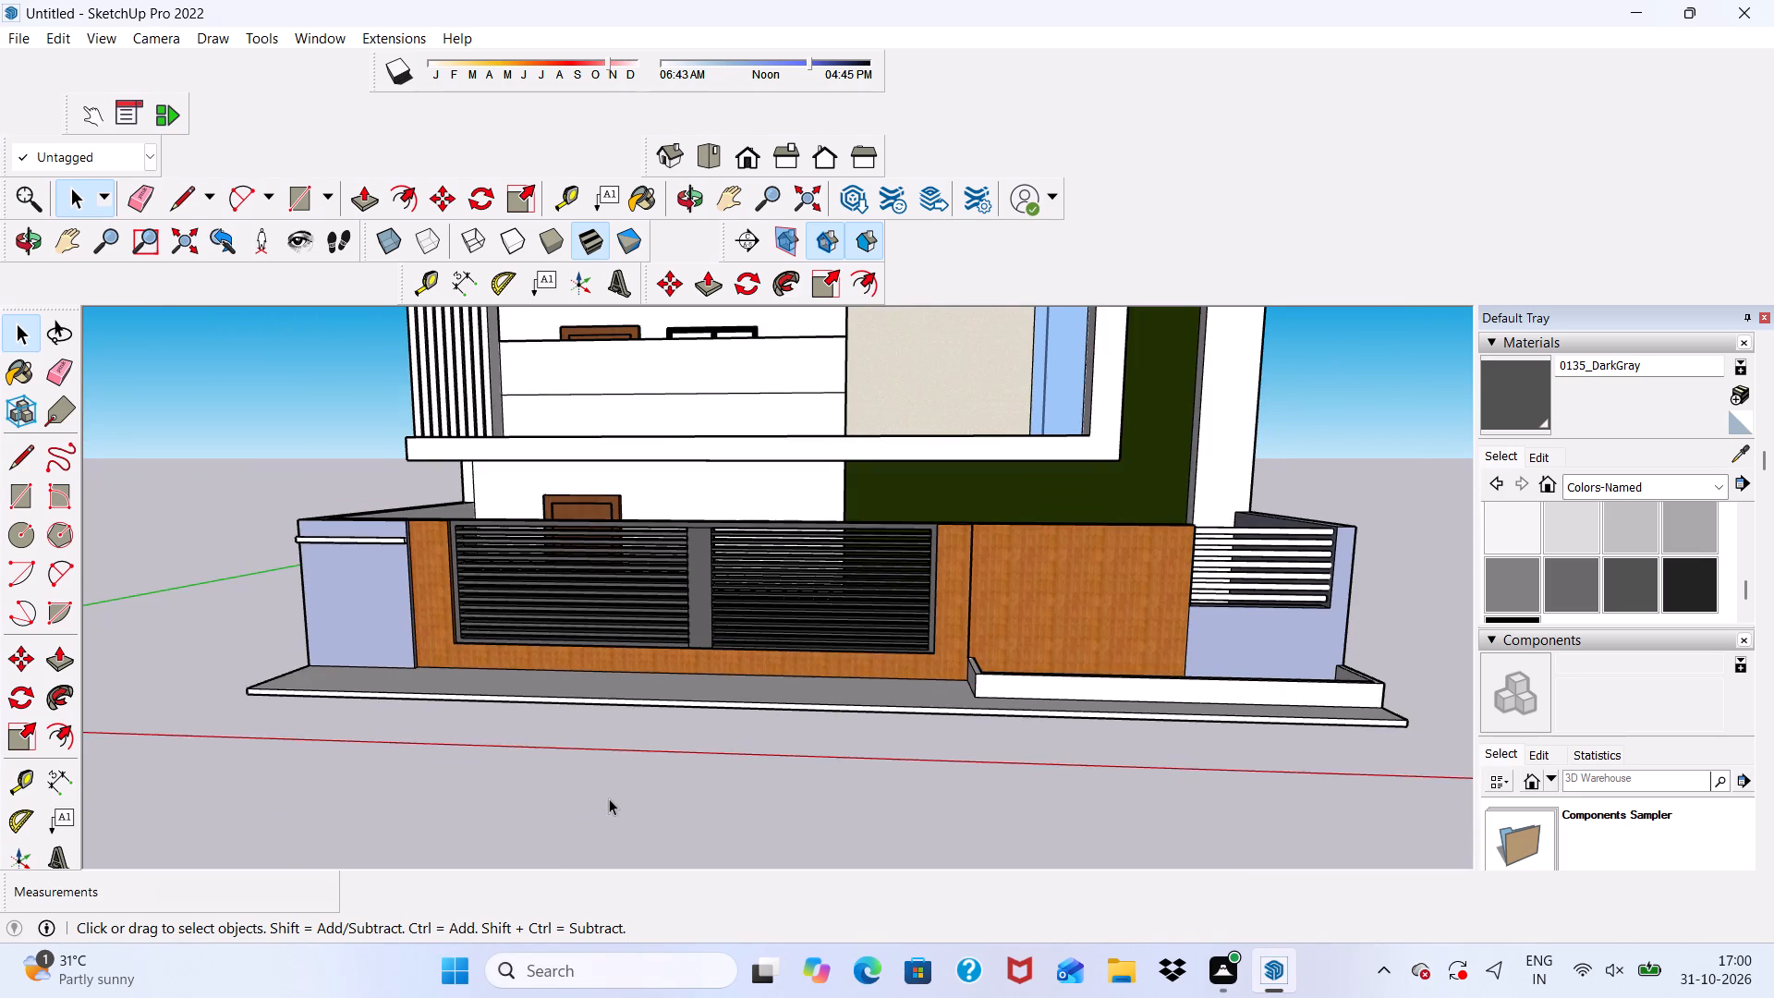
{"action": "scroll", "coordinate": [608, 798], "scroll_direction": "up", "scroll_amount": 1}
{"action": "middle_click_drag", "start_coordinate": [605, 789], "coordinate": [679, 797]}
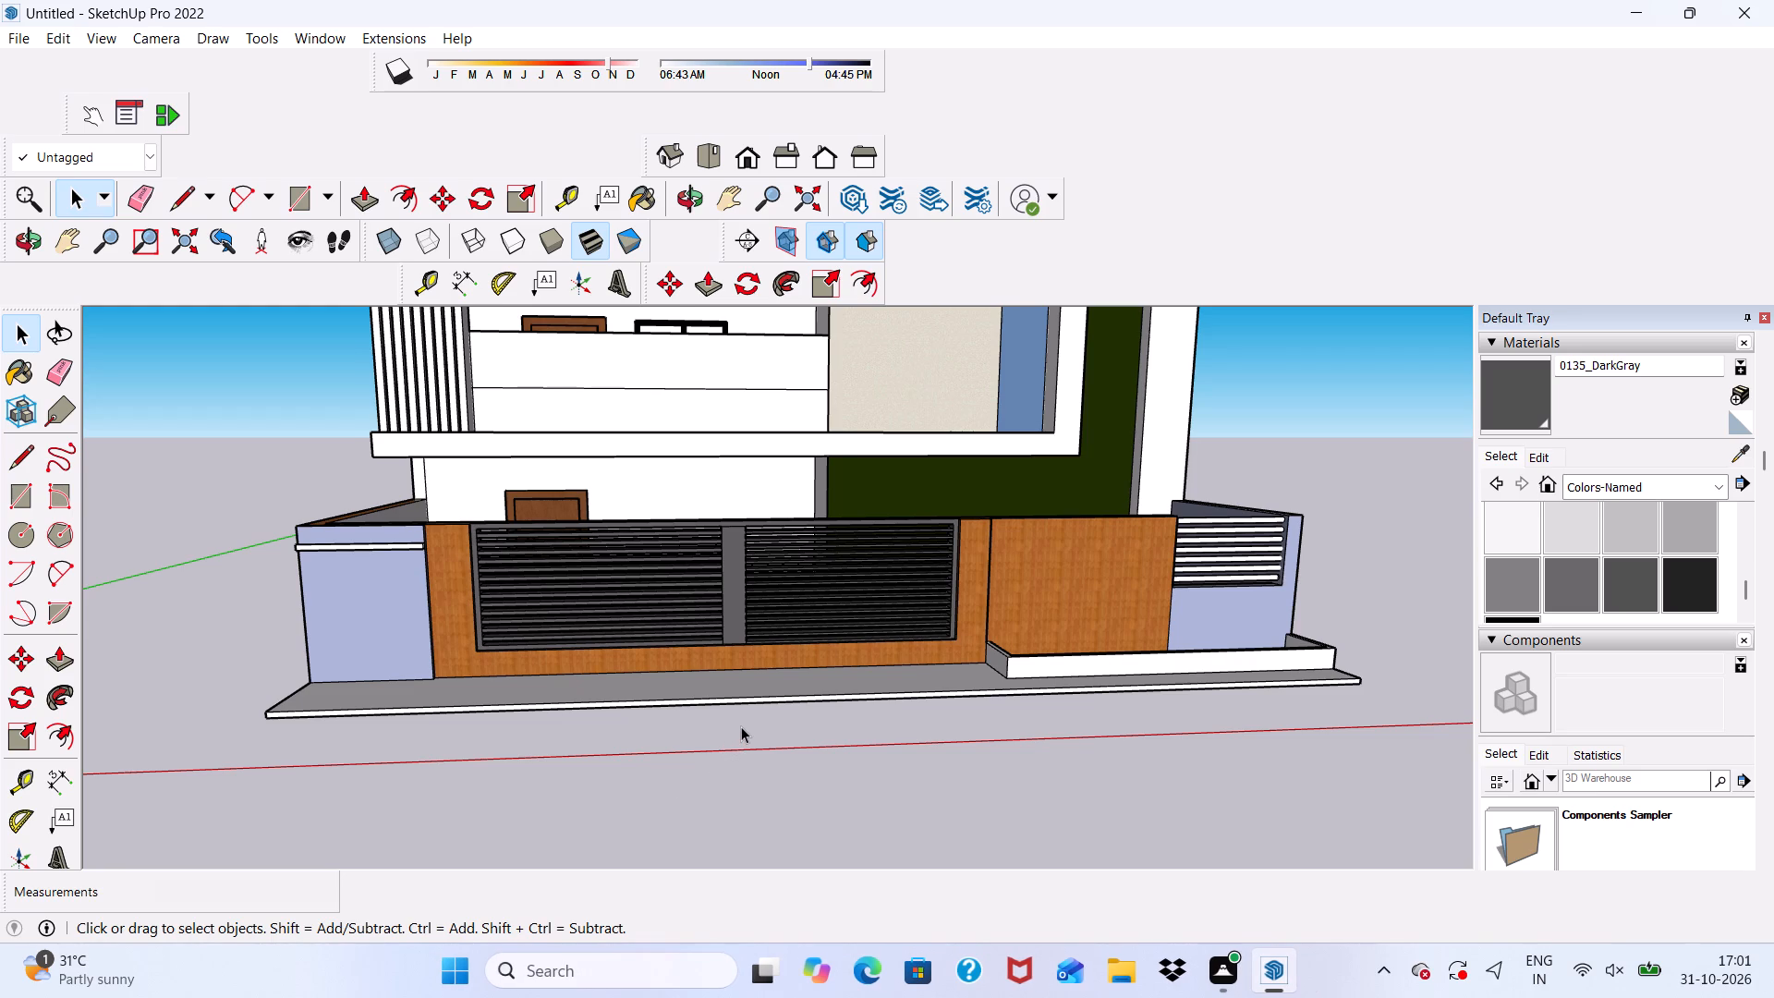
{"action": "scroll", "coordinate": [794, 766], "scroll_direction": "down", "scroll_amount": 1}
{"action": "scroll", "coordinate": [743, 572], "scroll_direction": "up", "scroll_amount": 5}
{"action": "scroll", "coordinate": [746, 600], "scroll_direction": "down", "scroll_amount": 2}
{"action": "middle_click_drag", "start_coordinate": [768, 650], "coordinate": [688, 735]}
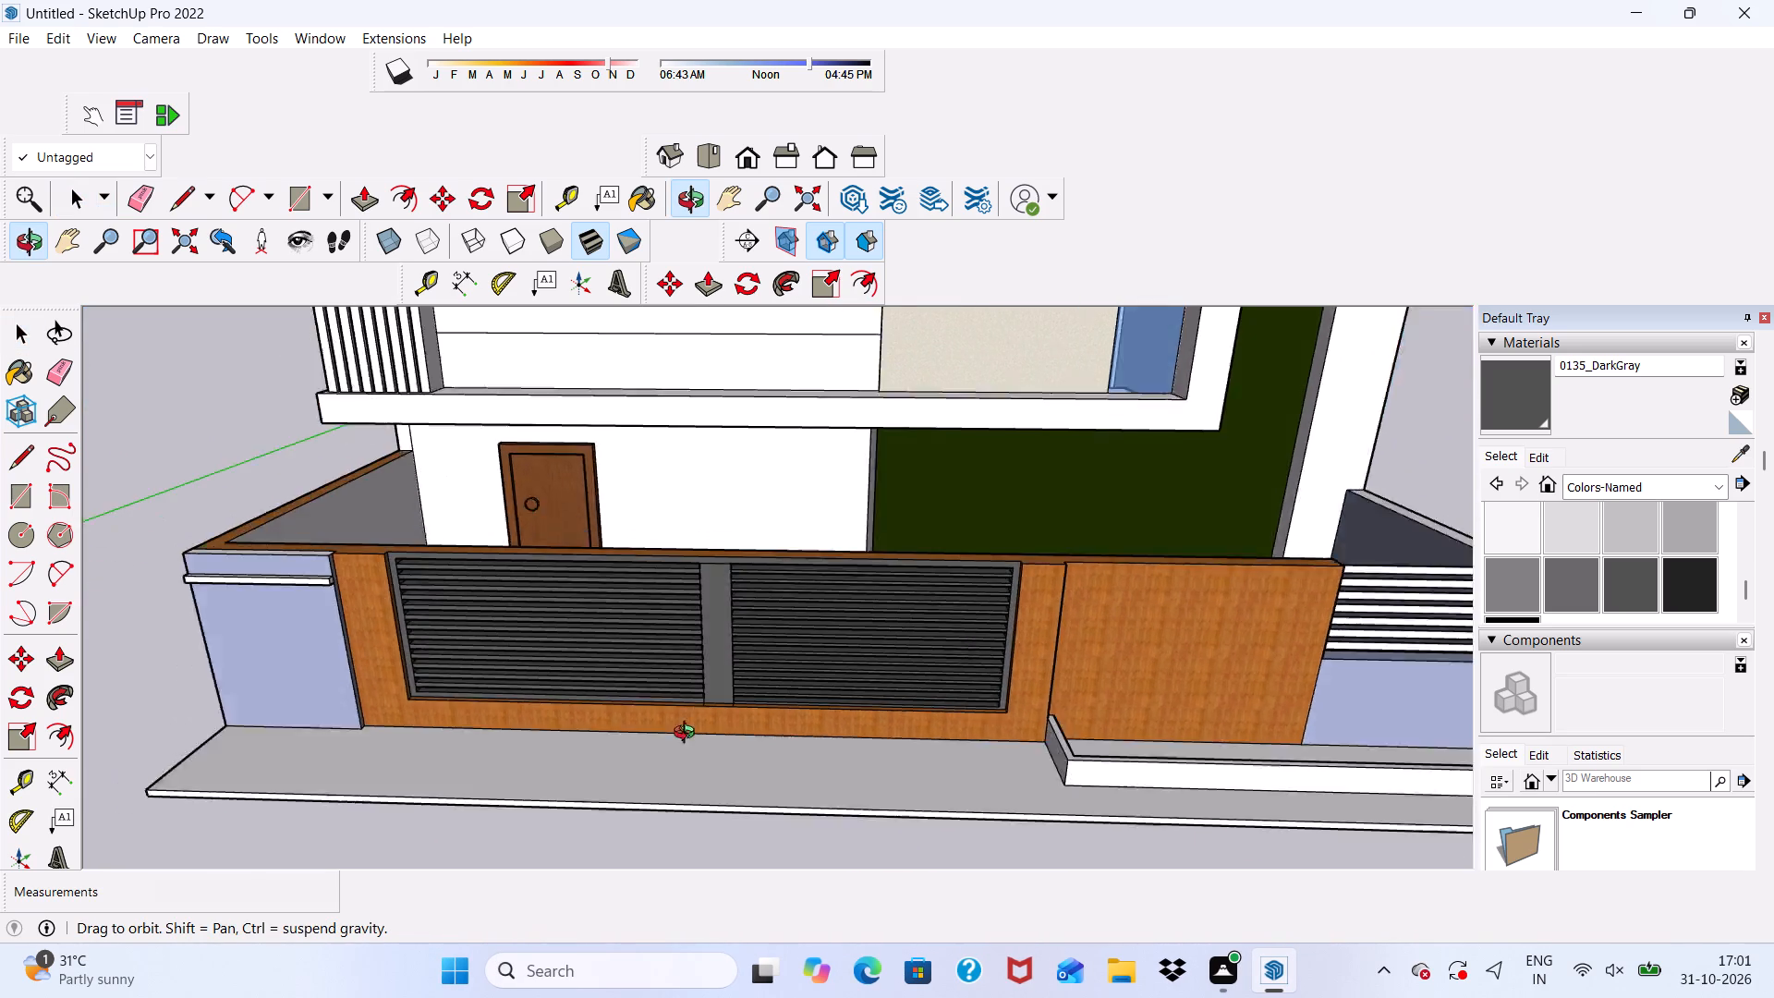
{"action": "middle_click_drag", "start_coordinate": [688, 735], "coordinate": [685, 689]}
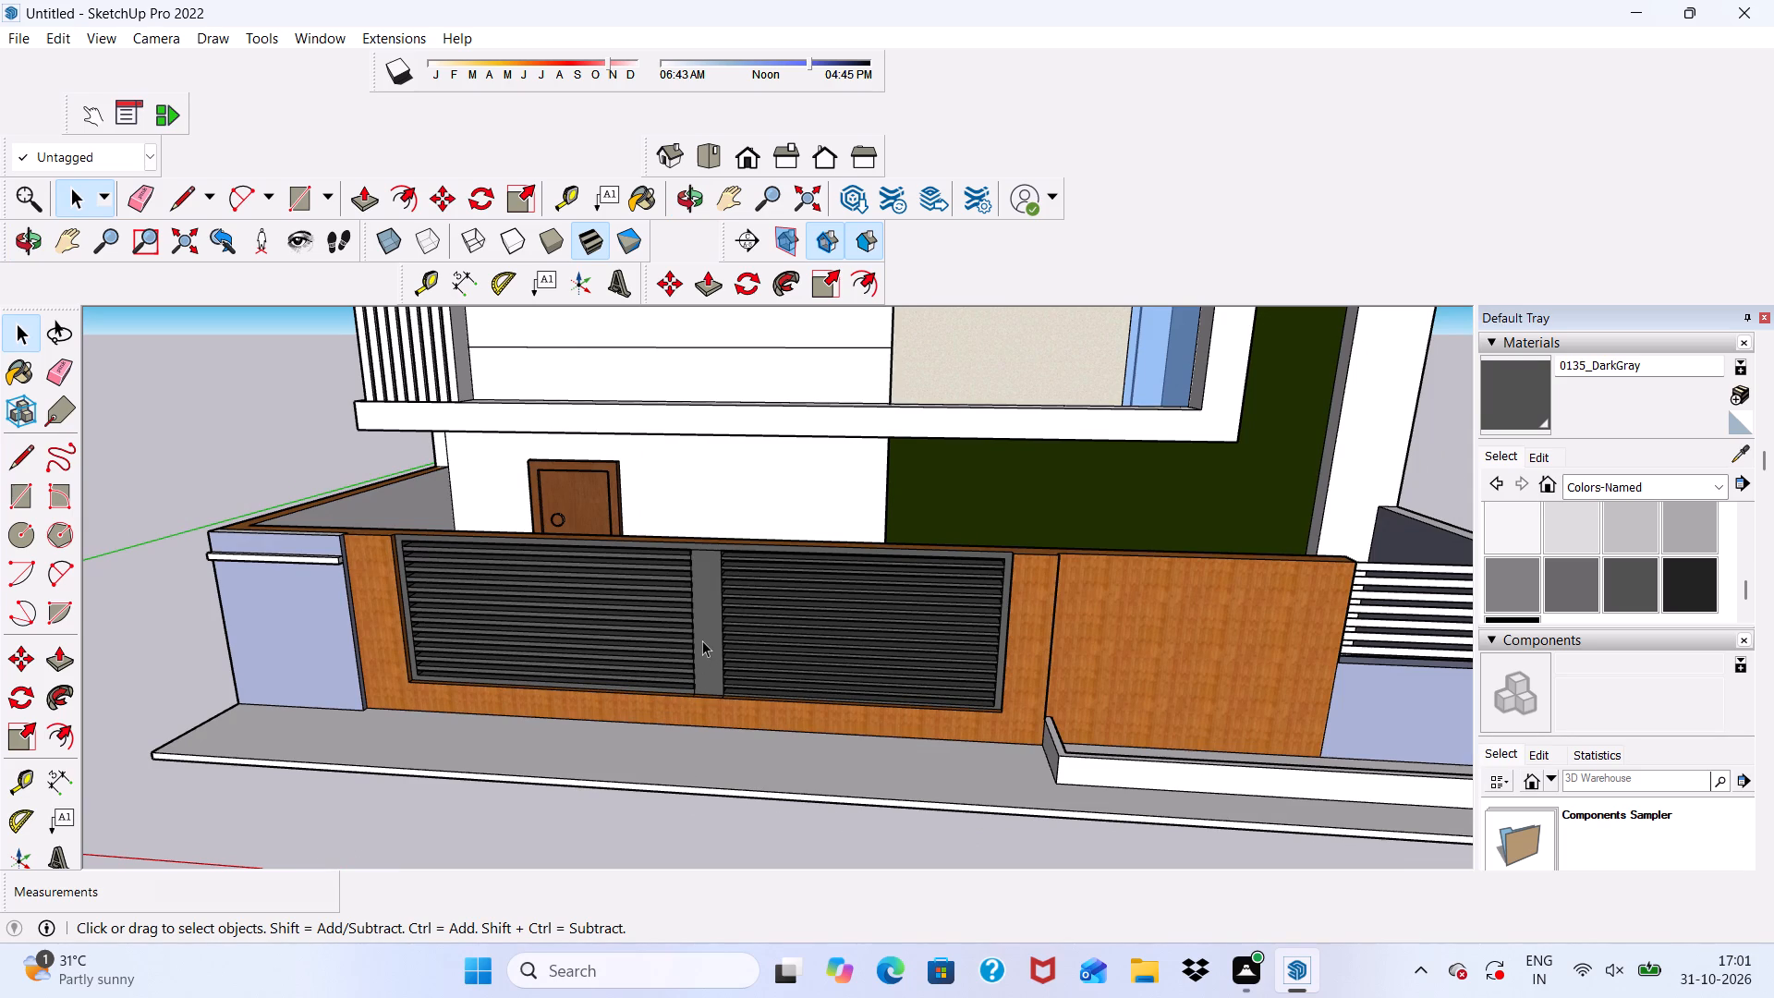
{"action": "scroll", "coordinate": [718, 620], "scroll_direction": "up", "scroll_amount": 5}
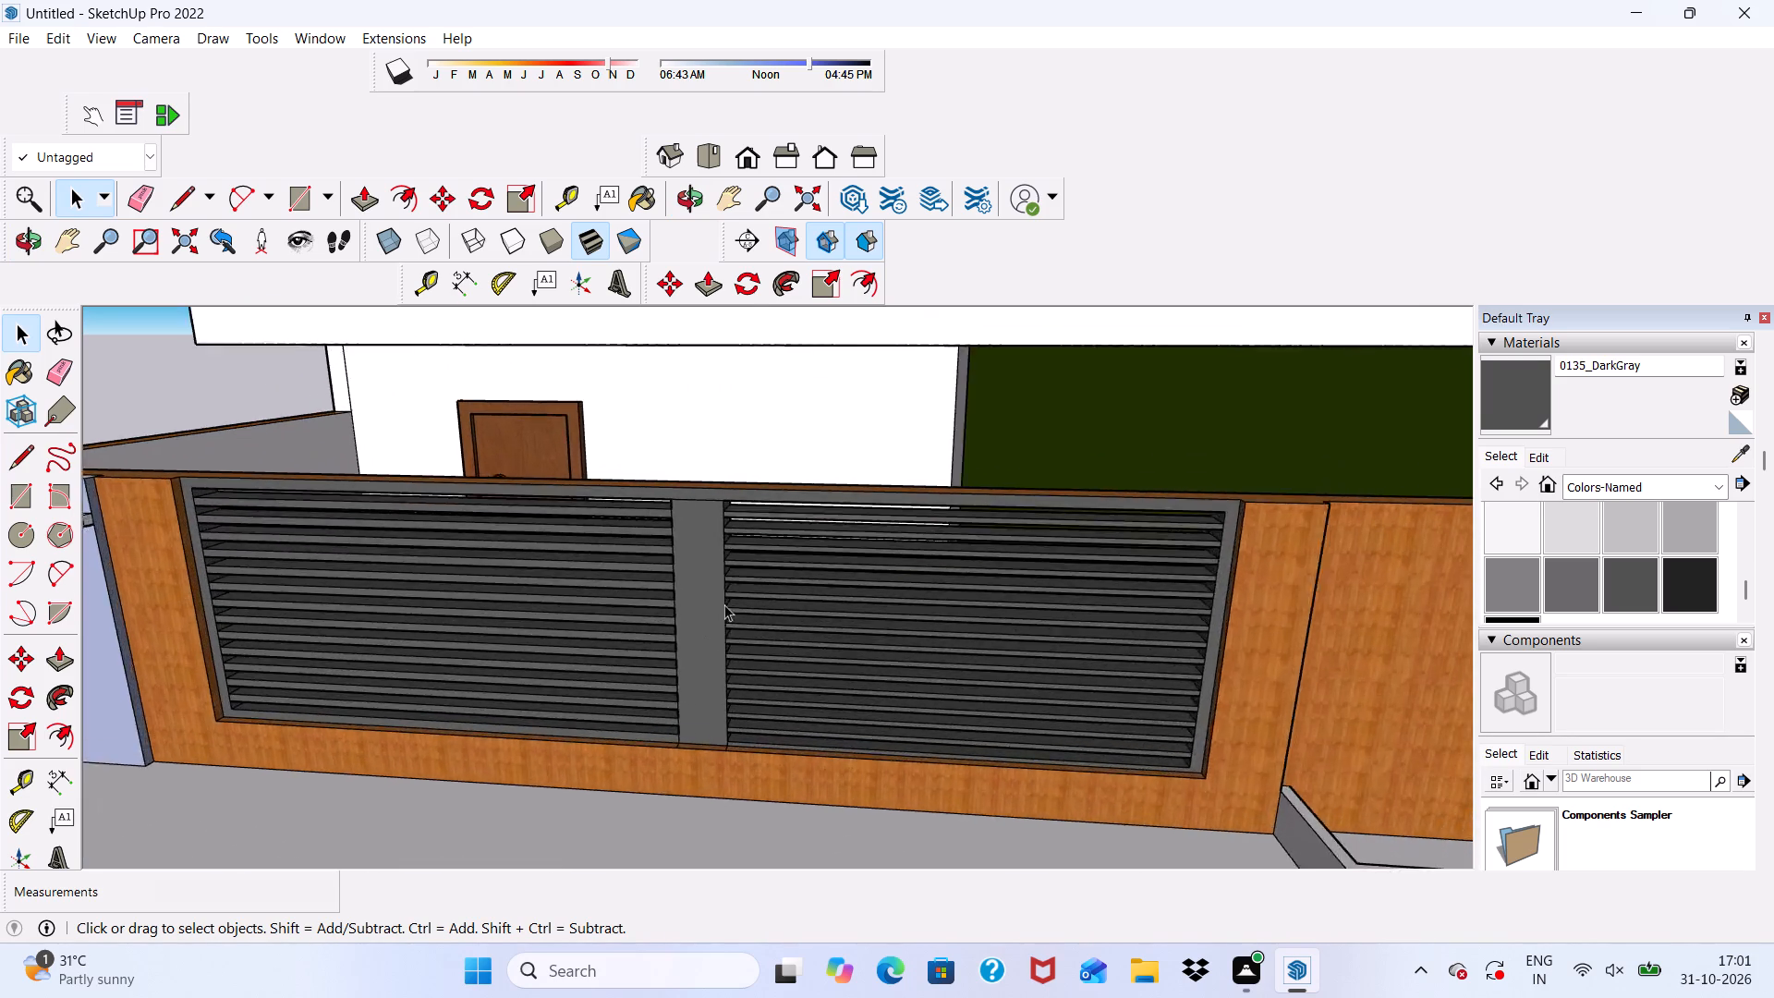
{"action": "scroll", "coordinate": [724, 604], "scroll_direction": "up", "scroll_amount": 1}
{"action": "scroll", "coordinate": [736, 573], "scroll_direction": "down", "scroll_amount": 7}
{"action": "left_click", "coordinate": [280, 783]}
{"action": "scroll", "coordinate": [590, 581], "scroll_direction": "up", "scroll_amount": 4}
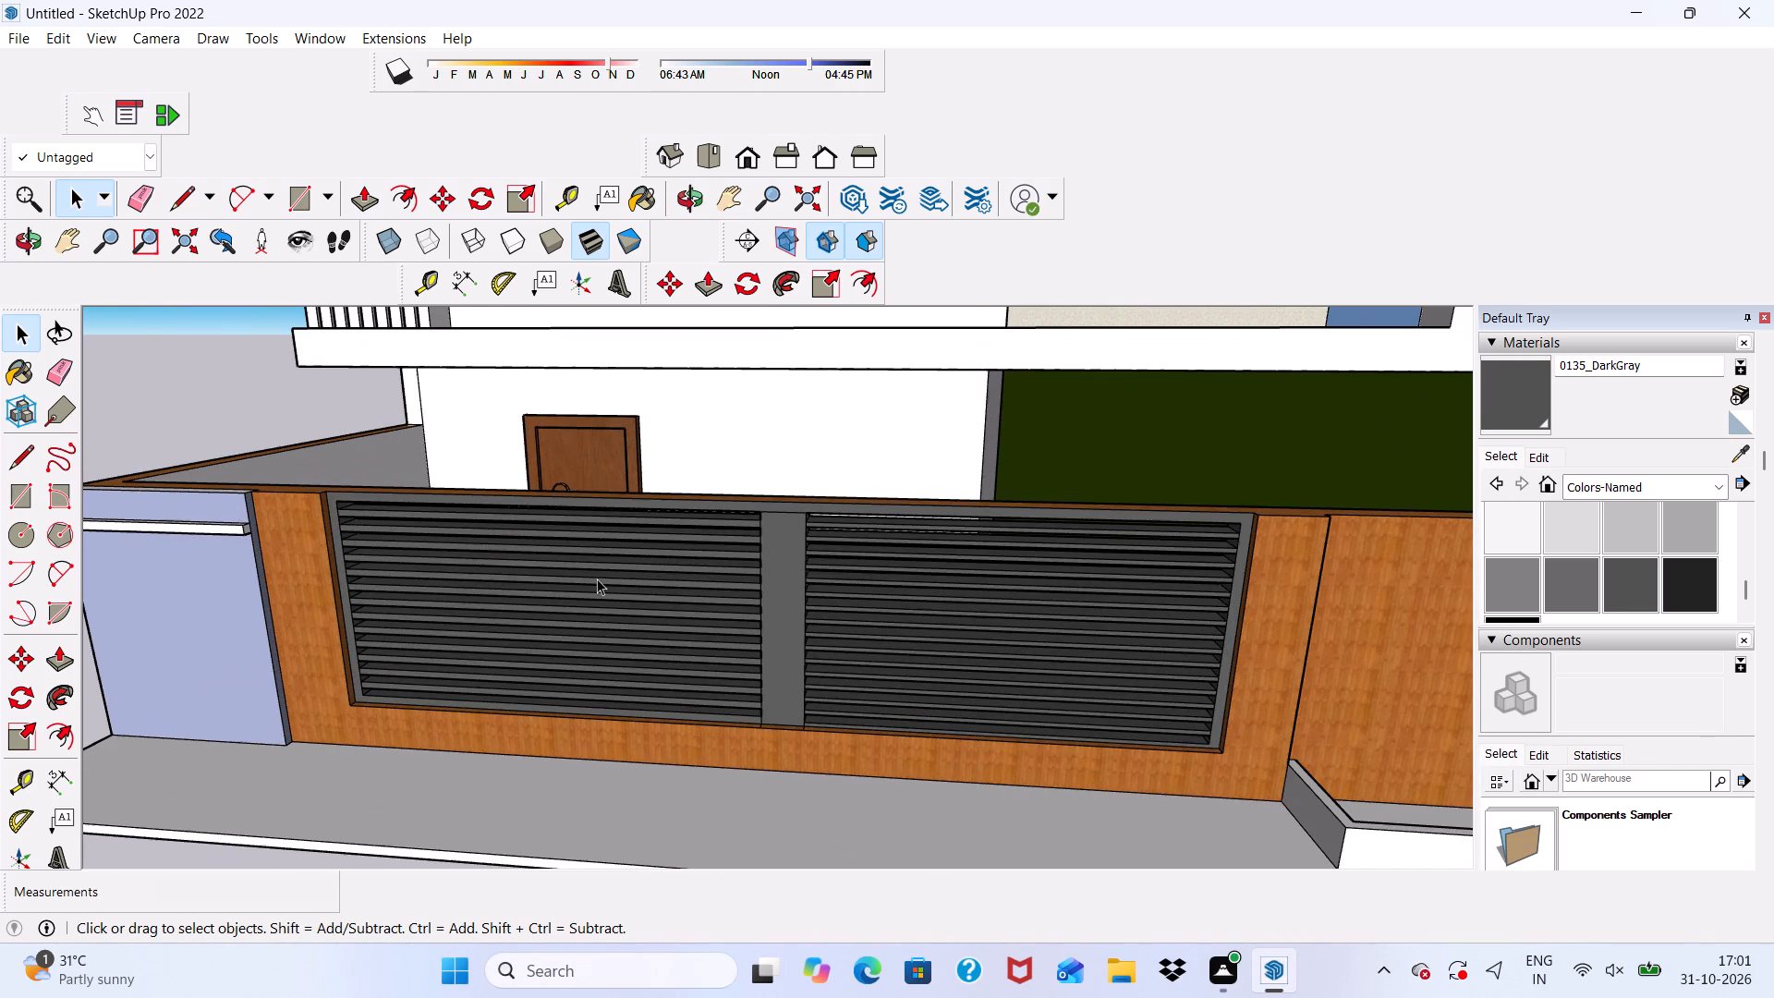
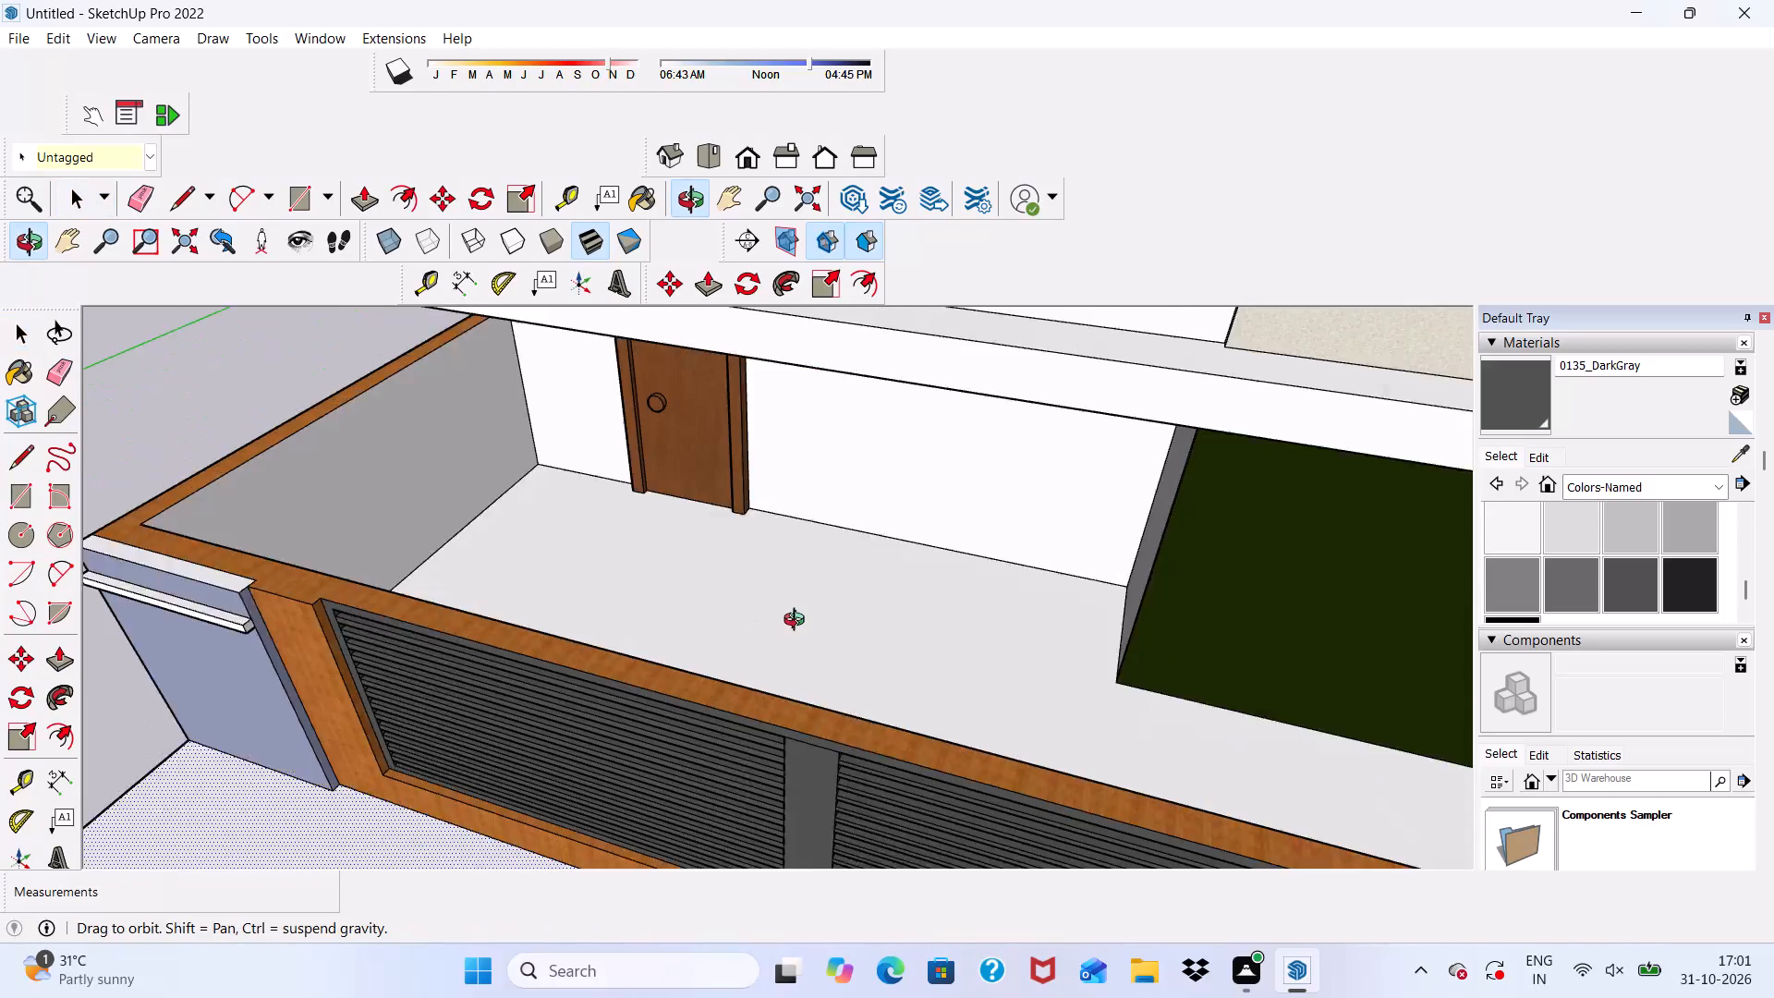
Paint the back wall of the balcony framed by the wood band with 0035_Tan from the Colors-Named collection.
{"action": "scroll", "coordinate": [531, 495], "scroll_direction": "down", "scroll_amount": 5}
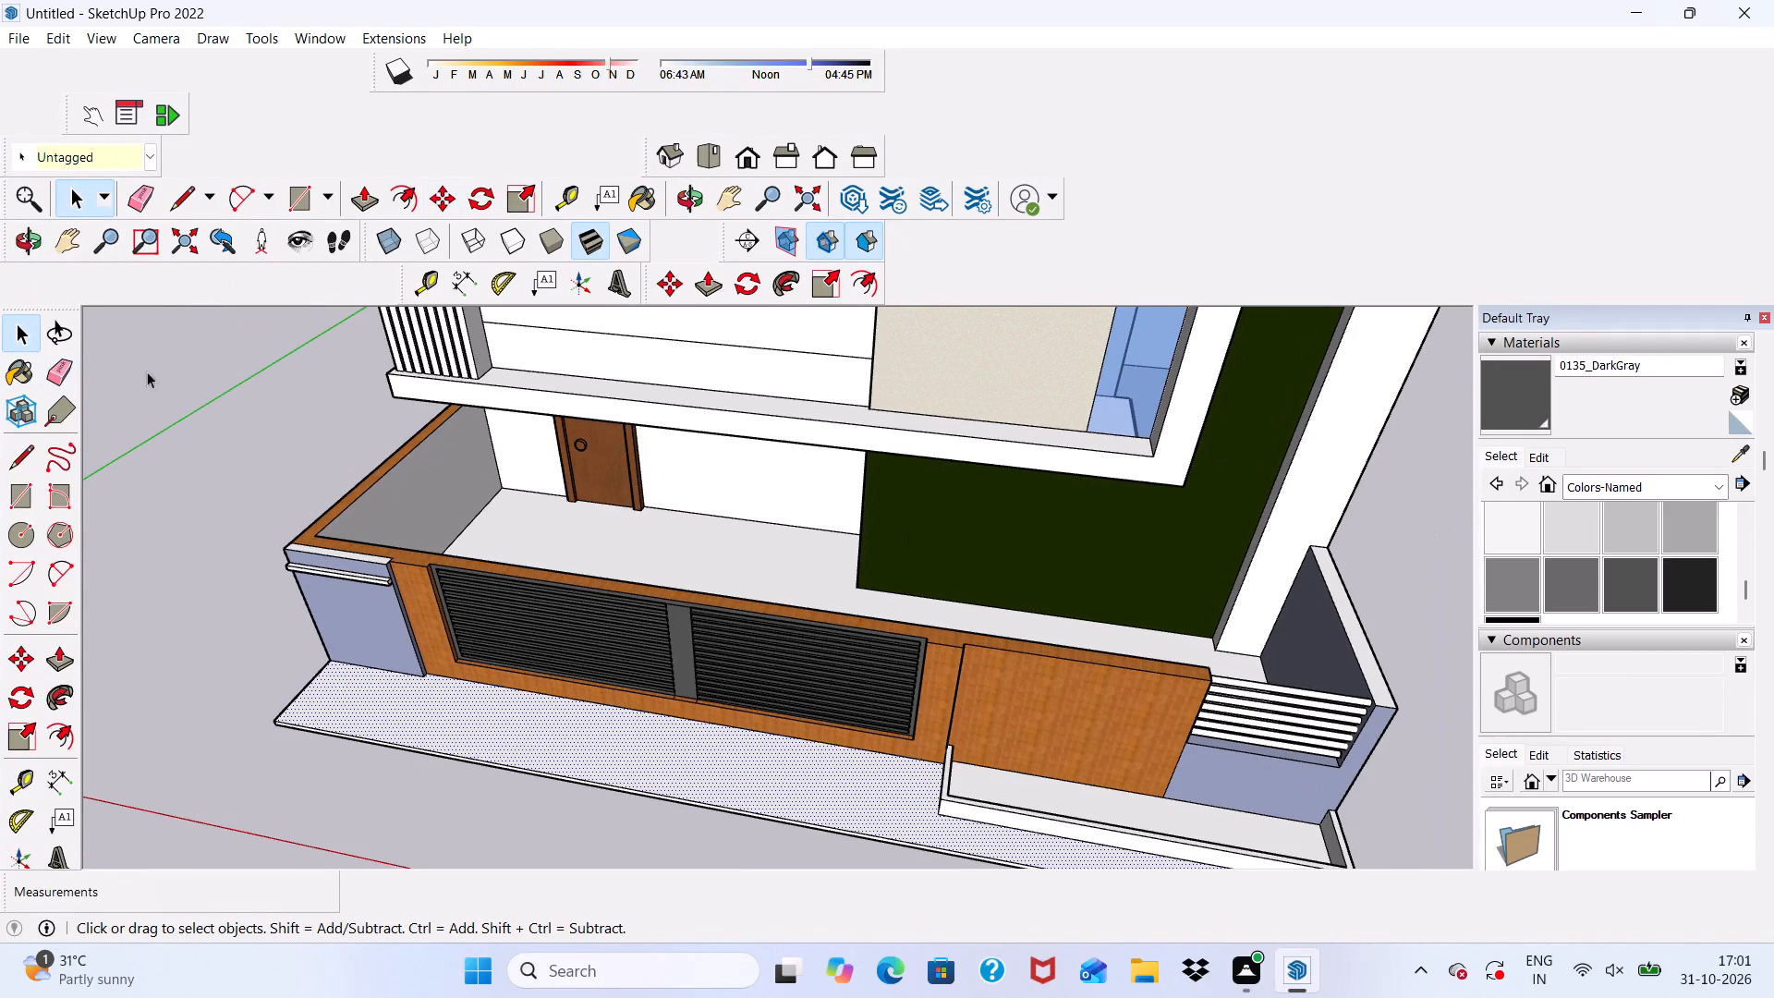
{"action": "scroll", "coordinate": [1538, 543], "scroll_direction": "down", "scroll_amount": 1}
{"action": "scroll", "coordinate": [1543, 544], "scroll_direction": "up", "scroll_amount": 1}
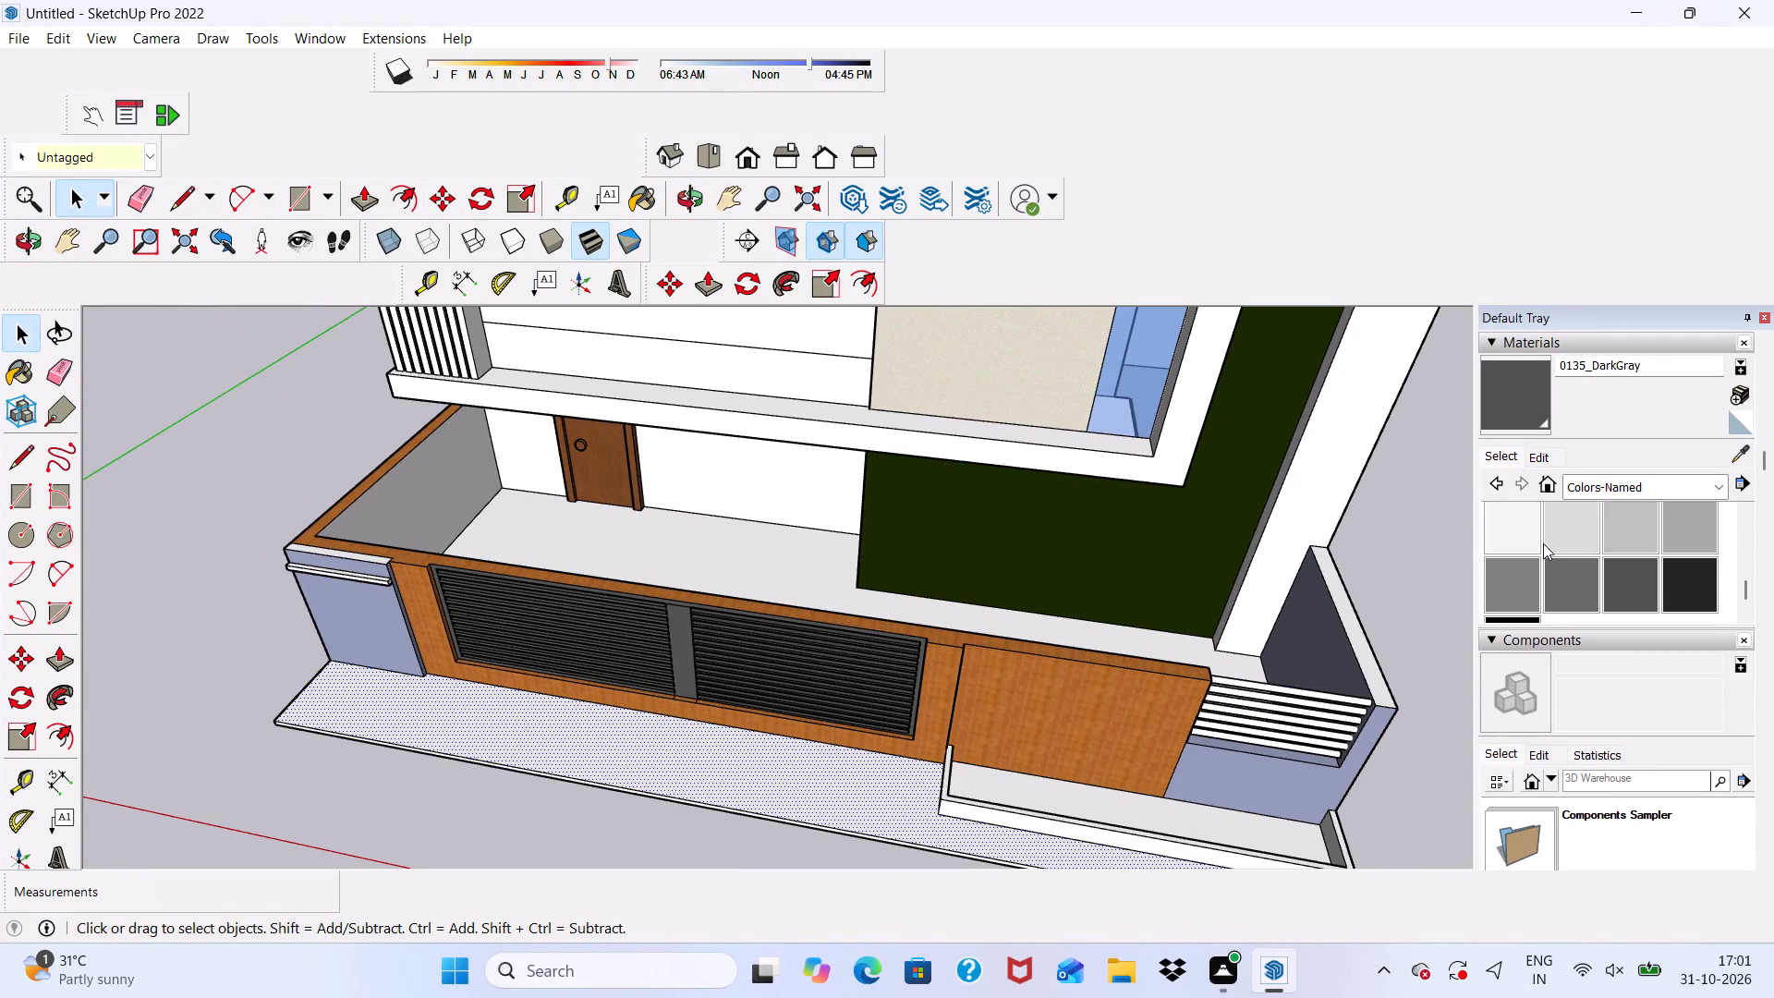
{"action": "scroll", "coordinate": [1543, 543], "scroll_direction": "up", "scroll_amount": 1}
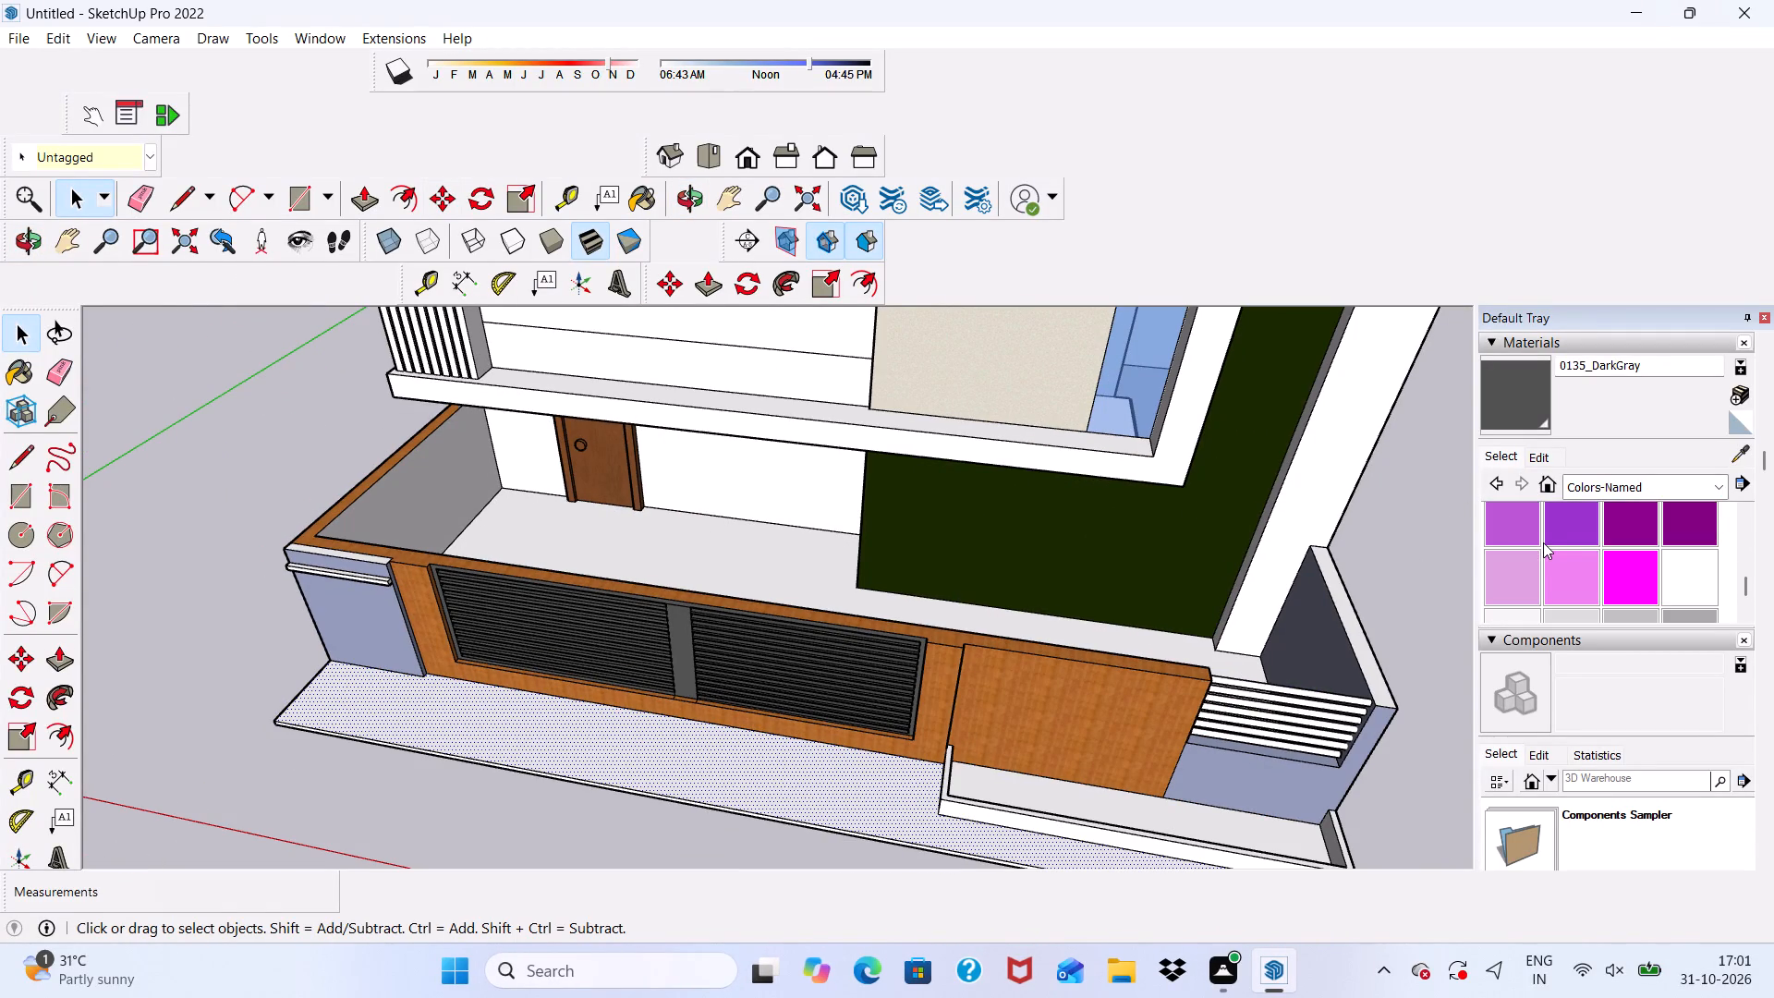
{"action": "scroll", "coordinate": [1586, 510], "scroll_direction": "up", "scroll_amount": 2}
{"action": "scroll", "coordinate": [1587, 530], "scroll_direction": "down", "scroll_amount": 2}
{"action": "scroll", "coordinate": [1598, 529], "scroll_direction": "up", "scroll_amount": 1}
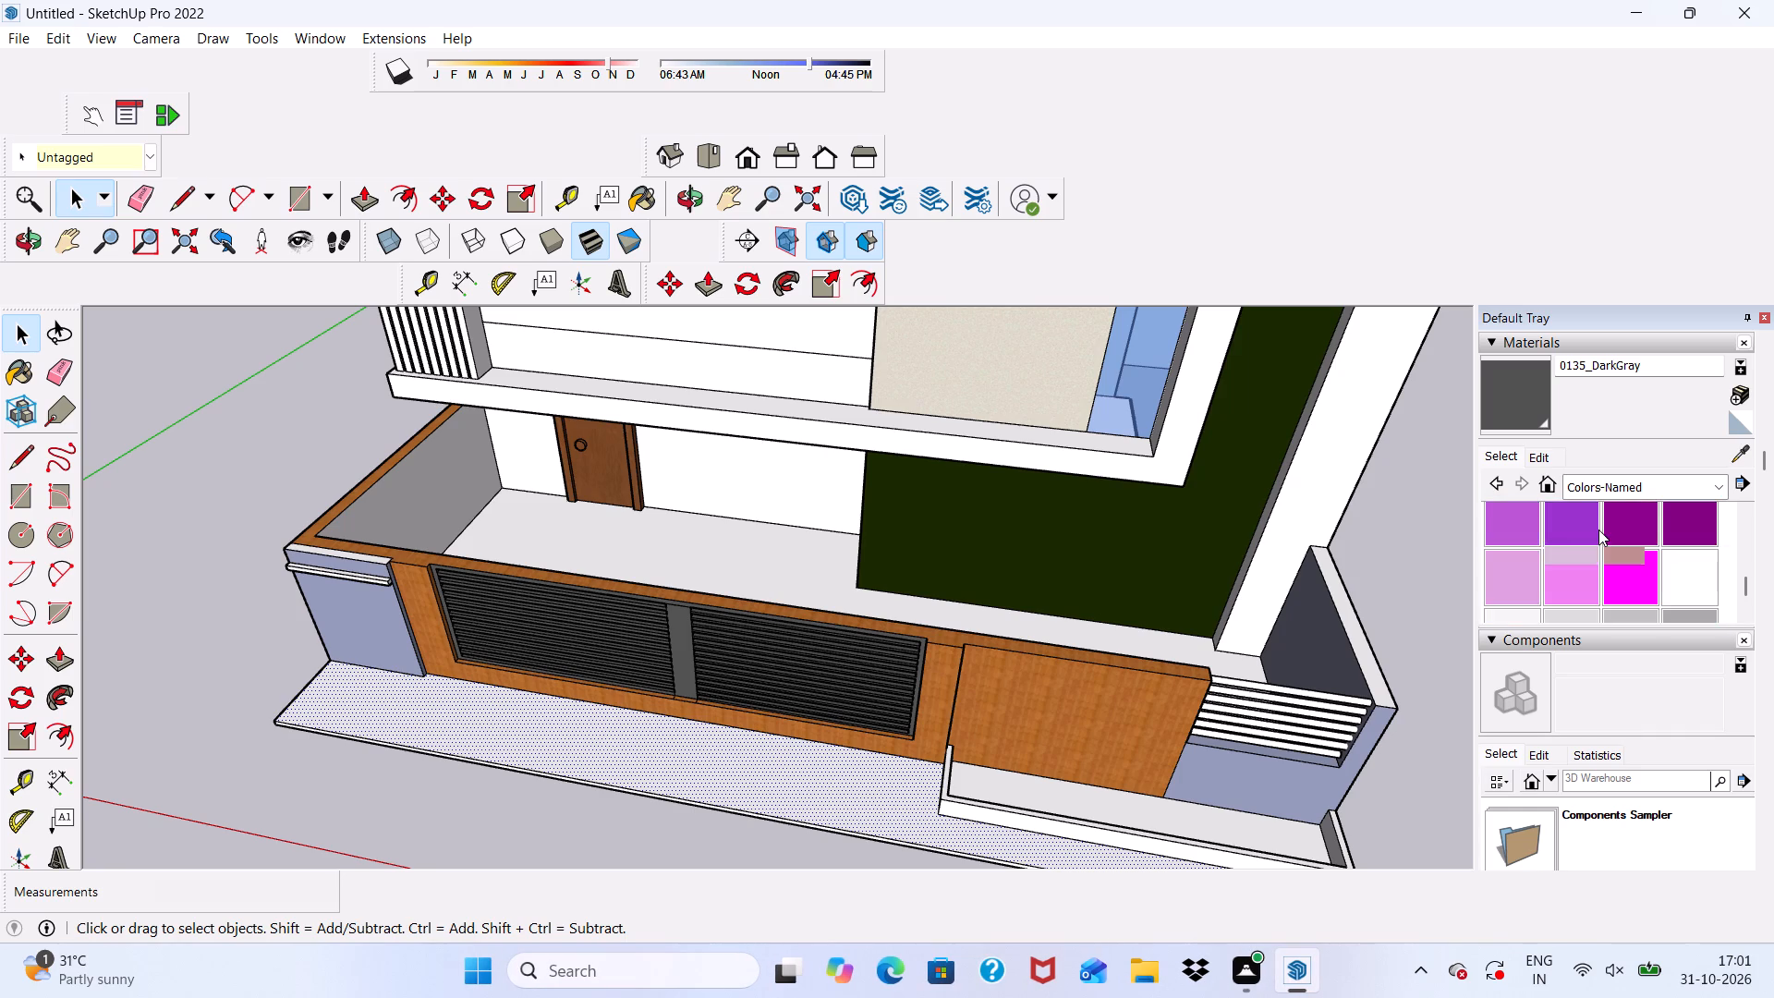
{"action": "scroll", "coordinate": [1598, 529], "scroll_direction": "up", "scroll_amount": 5}
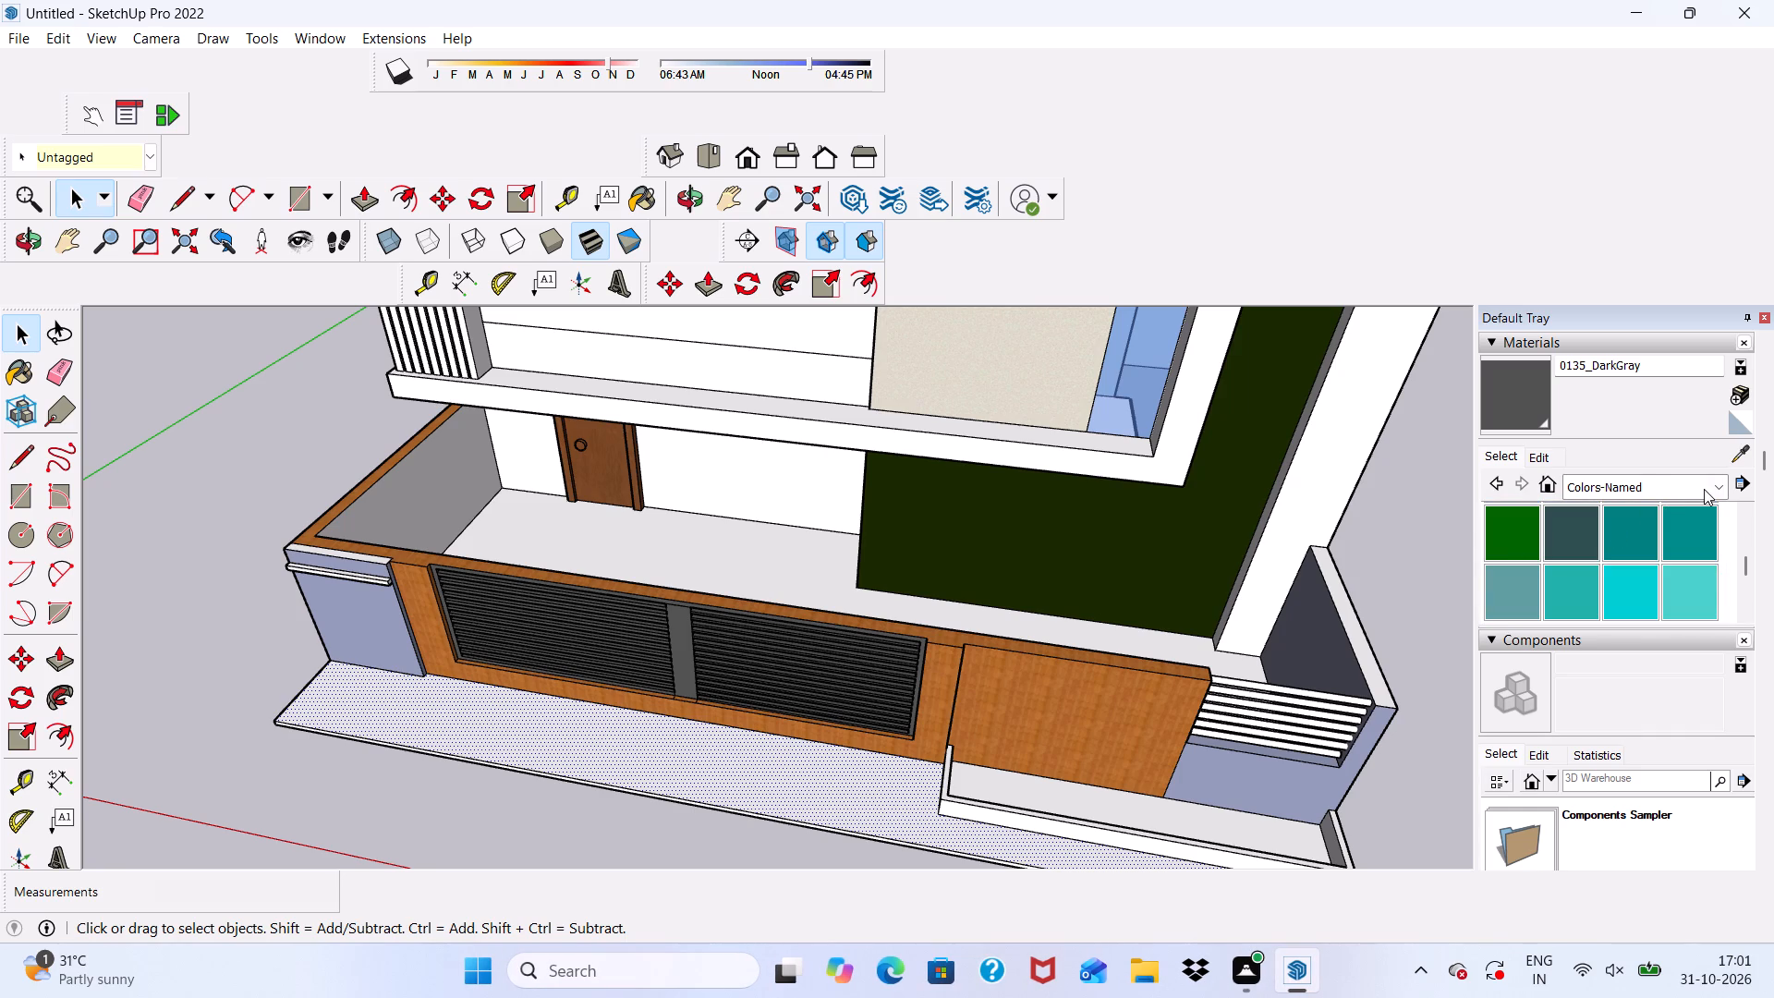
{"action": "left_click", "coordinate": [1707, 489]}
{"action": "left_click", "coordinate": [1627, 583]}
{"action": "scroll", "coordinate": [1610, 580], "scroll_direction": "down", "scroll_amount": 4}
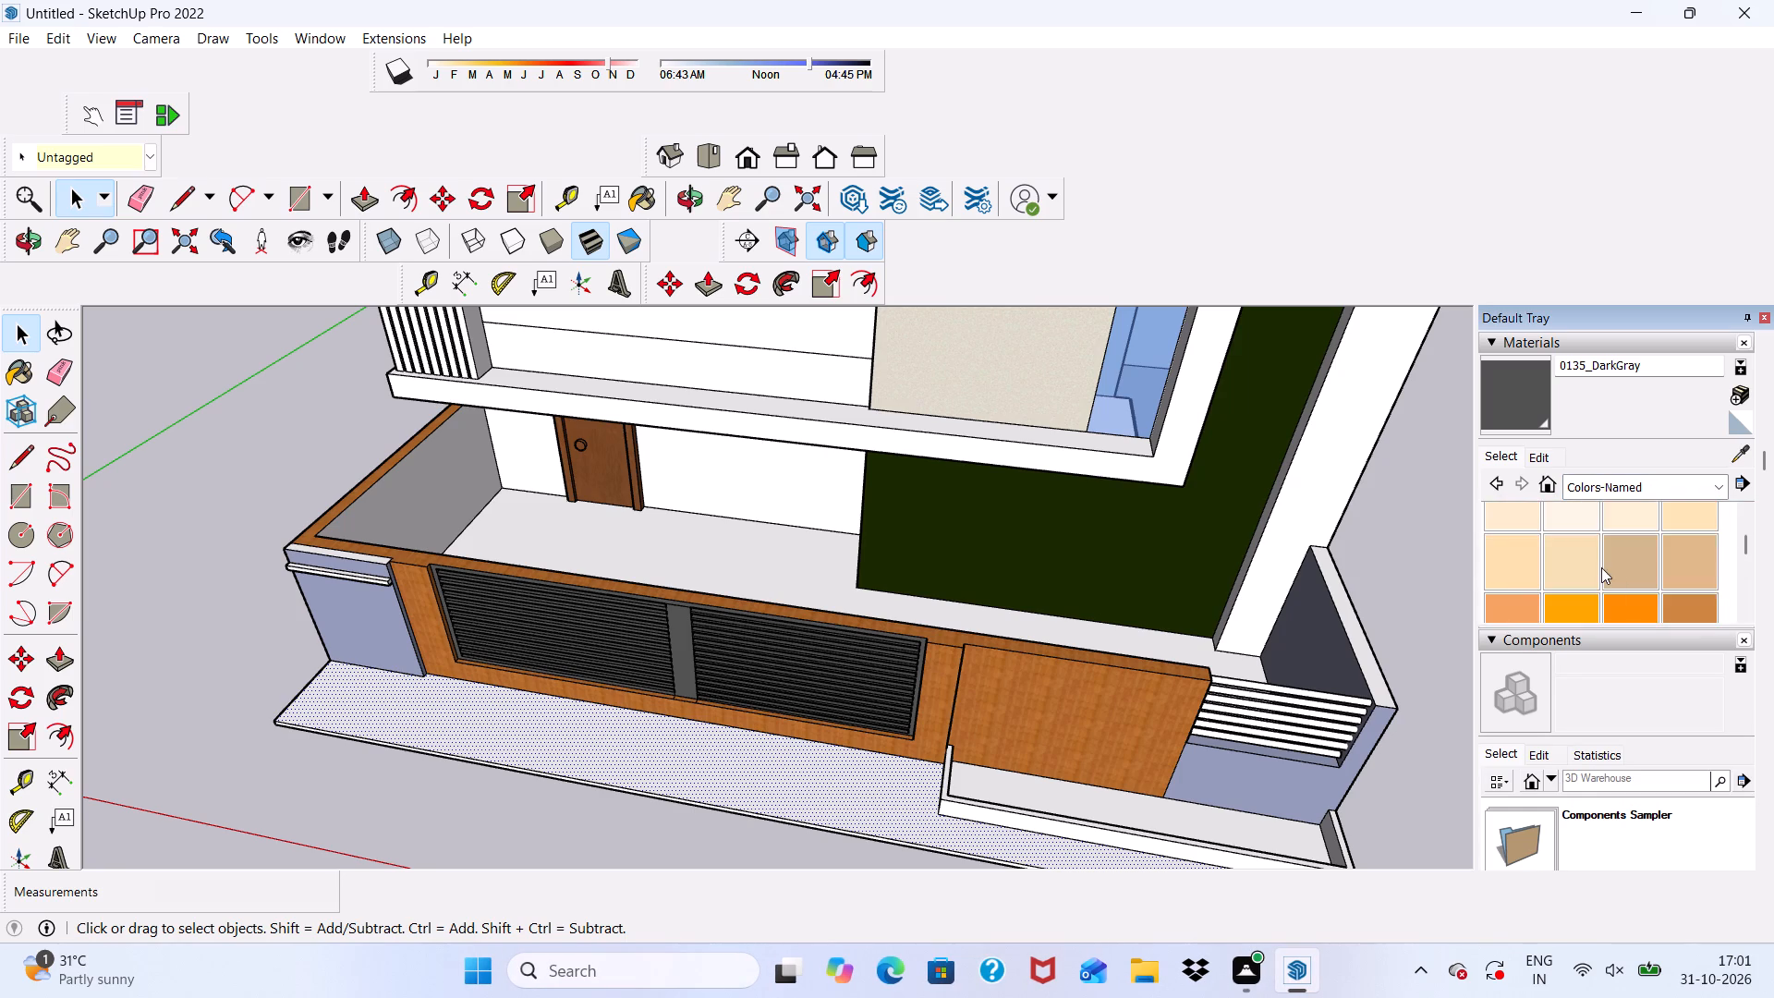
{"action": "scroll", "coordinate": [1601, 567], "scroll_direction": "down", "scroll_amount": 2}
{"action": "scroll", "coordinate": [1601, 567], "scroll_direction": "up", "scroll_amount": 2}
{"action": "left_click", "coordinate": [1635, 552]}
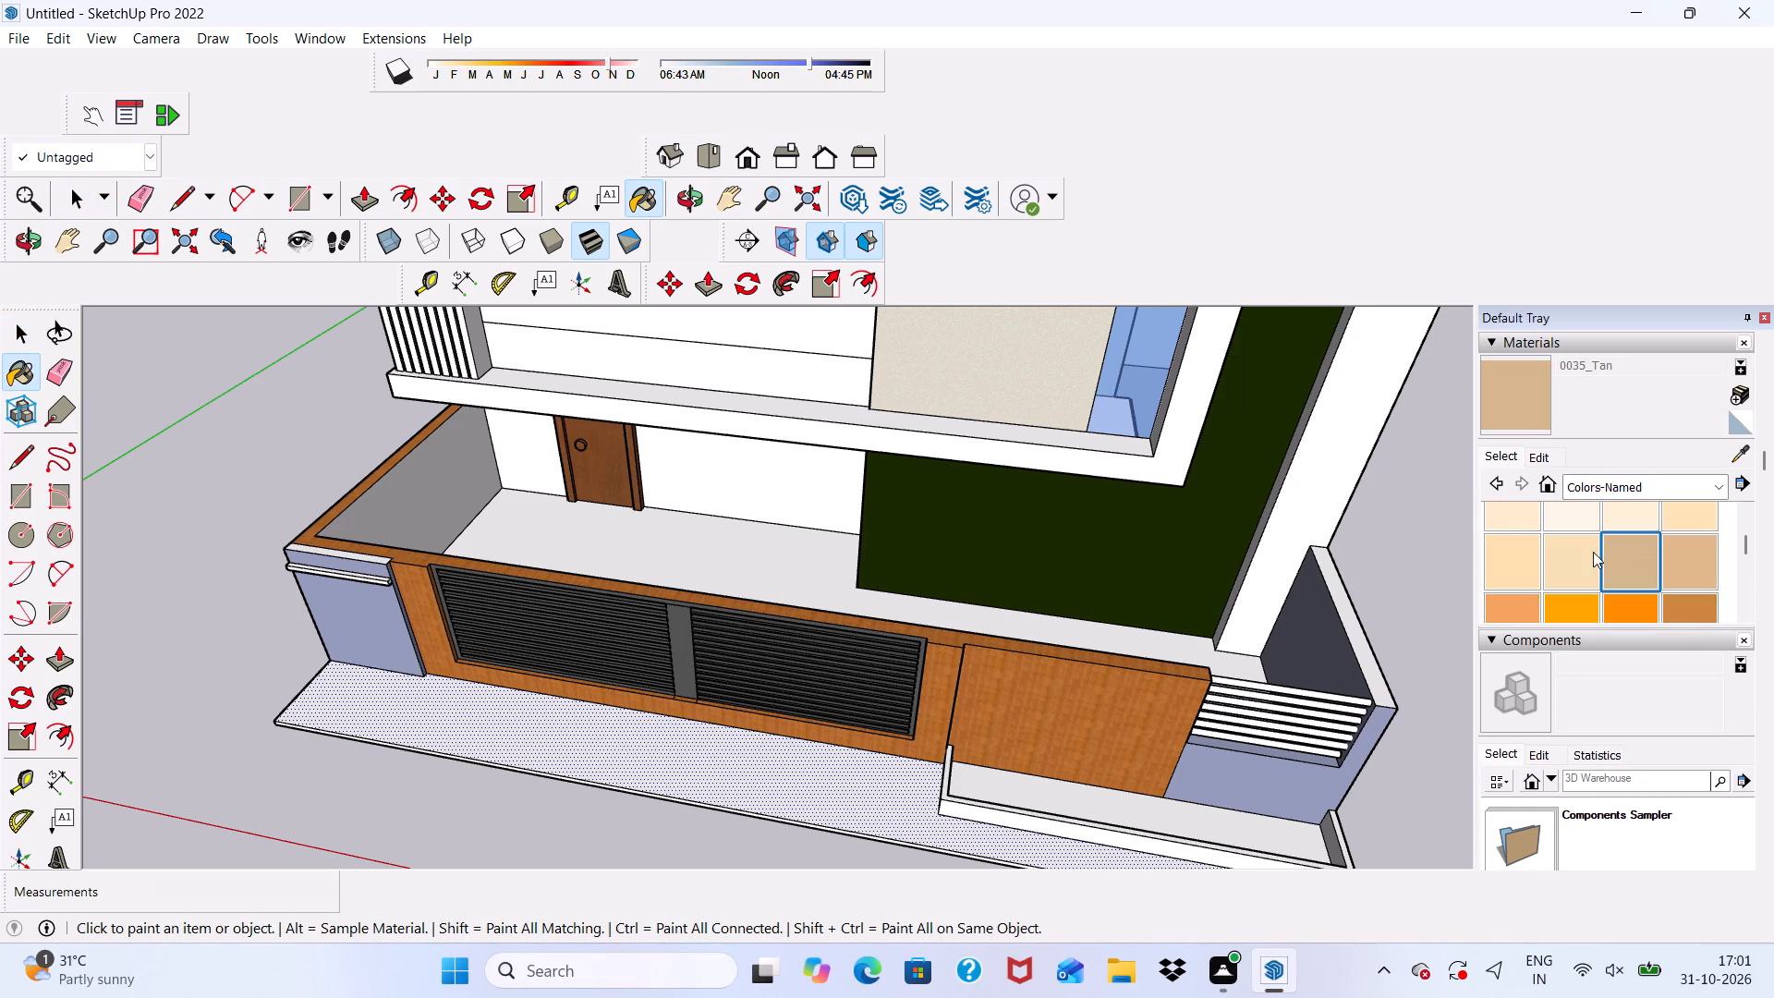
{"action": "scroll", "coordinate": [1440, 571], "scroll_direction": "down", "scroll_amount": 11}
{"action": "scroll", "coordinate": [927, 502], "scroll_direction": "up", "scroll_amount": 6}
{"action": "scroll", "coordinate": [1124, 506], "scroll_direction": "down", "scroll_amount": 1}
{"action": "middle_click_drag", "start_coordinate": [1126, 508], "coordinate": [1147, 377]}
{"action": "scroll", "coordinate": [1147, 377], "scroll_direction": "up", "scroll_amount": 2}
{"action": "scroll", "coordinate": [1109, 418], "scroll_direction": "down", "scroll_amount": 3}
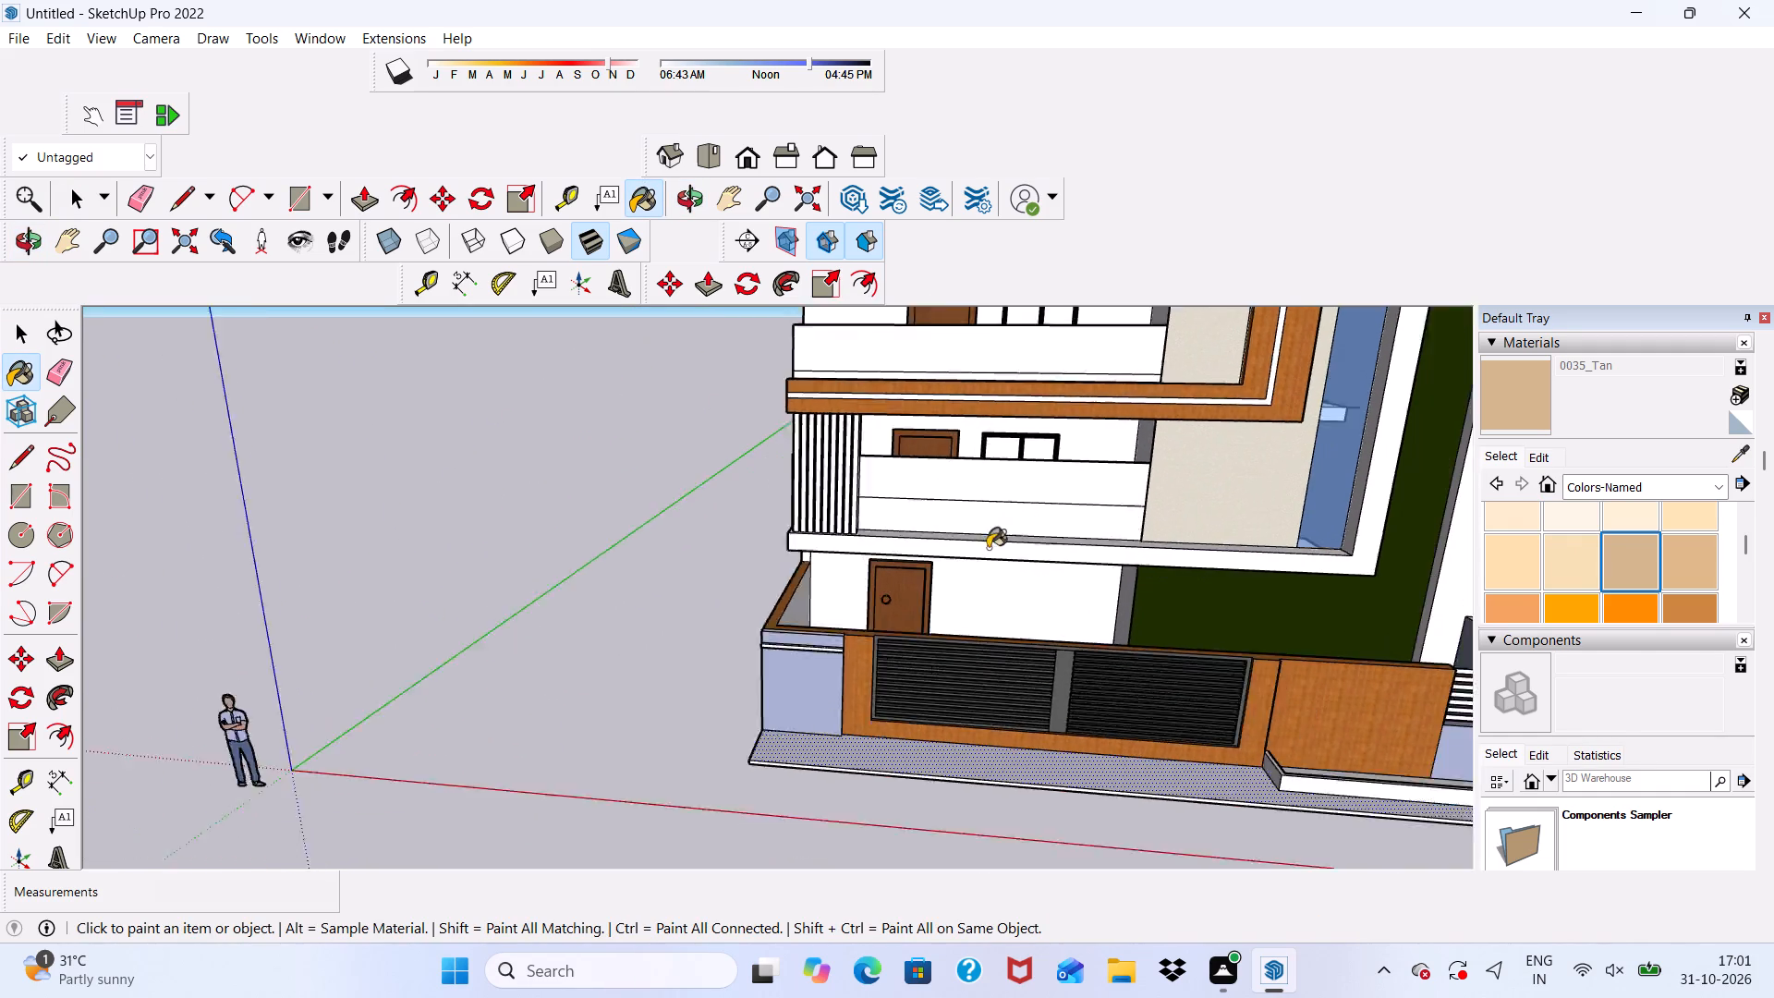
{"action": "scroll", "coordinate": [988, 548], "scroll_direction": "down", "scroll_amount": 2}
{"action": "scroll", "coordinate": [884, 463], "scroll_direction": "up", "scroll_amount": 5}
{"action": "scroll", "coordinate": [883, 387], "scroll_direction": "down", "scroll_amount": 7}
{"action": "scroll", "coordinate": [974, 403], "scroll_direction": "up", "scroll_amount": 13}
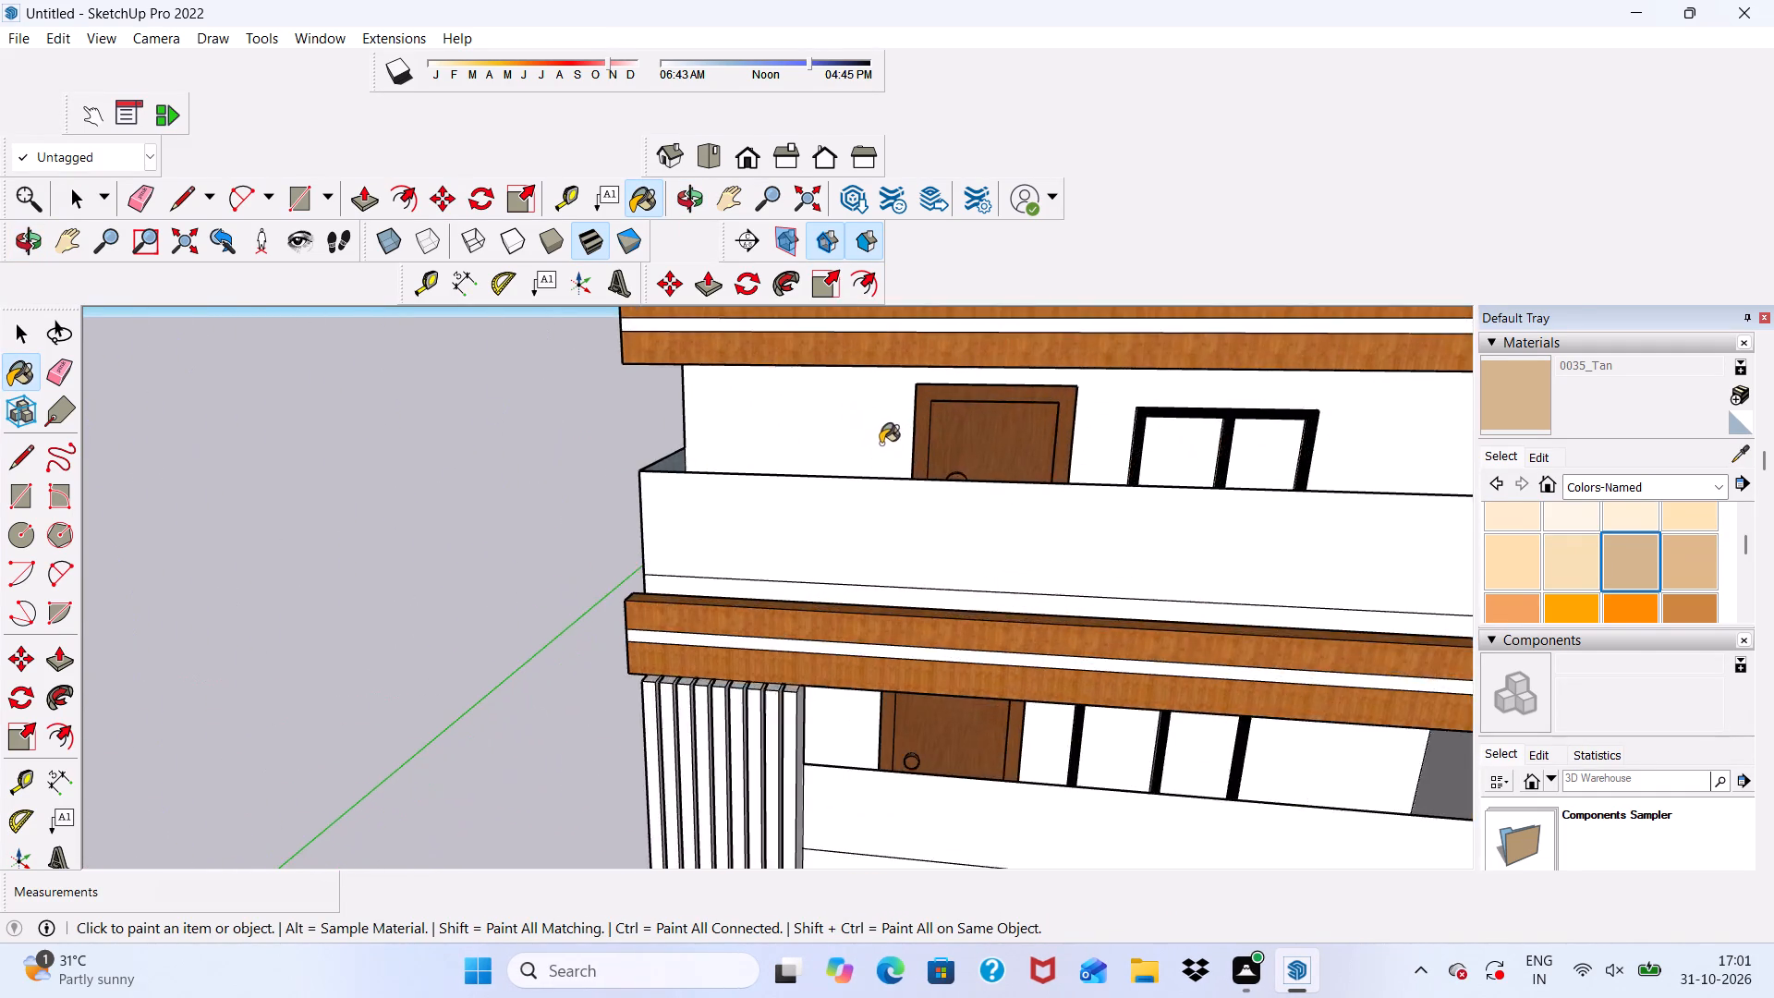
{"action": "scroll", "coordinate": [881, 444], "scroll_direction": "up", "scroll_amount": 3}
{"action": "left_click", "coordinate": [831, 401]}
Paint the back walls of the railed top balcony and the balcony beside the vertical slats with 0035_Tan.
{"action": "scroll", "coordinate": [833, 401], "scroll_direction": "down", "scroll_amount": 6}
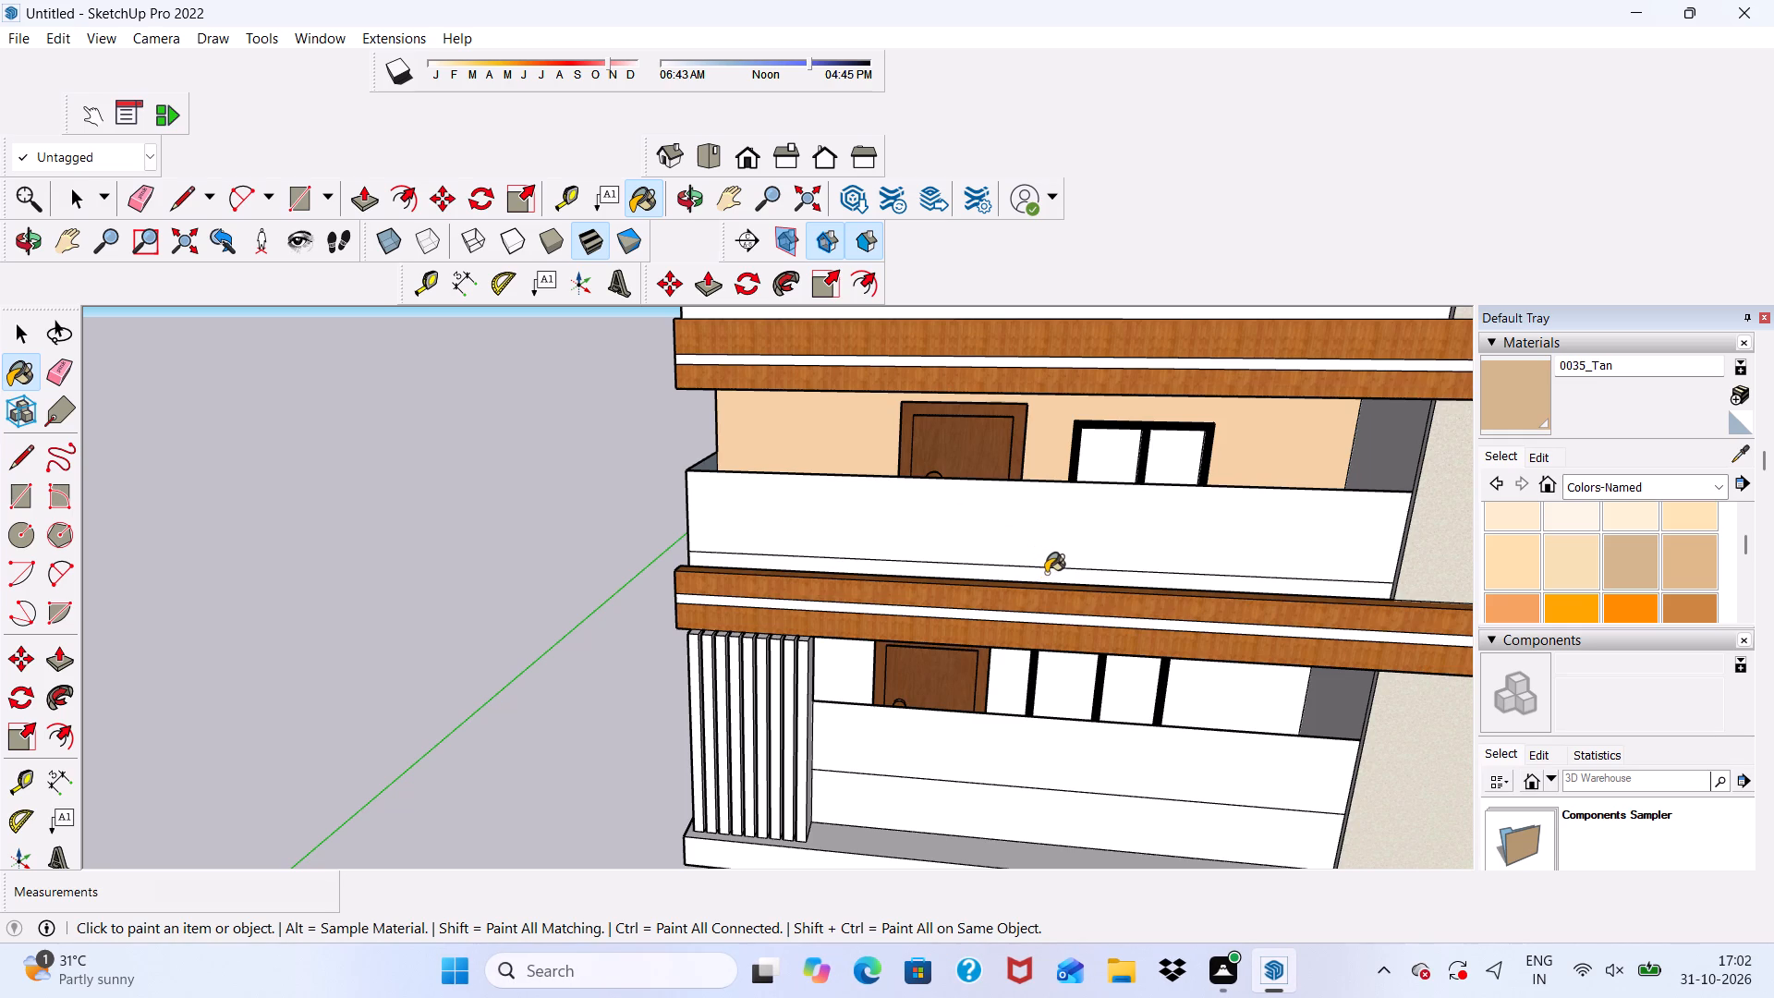
{"action": "scroll", "coordinate": [1051, 555], "scroll_direction": "up", "scroll_amount": 2}
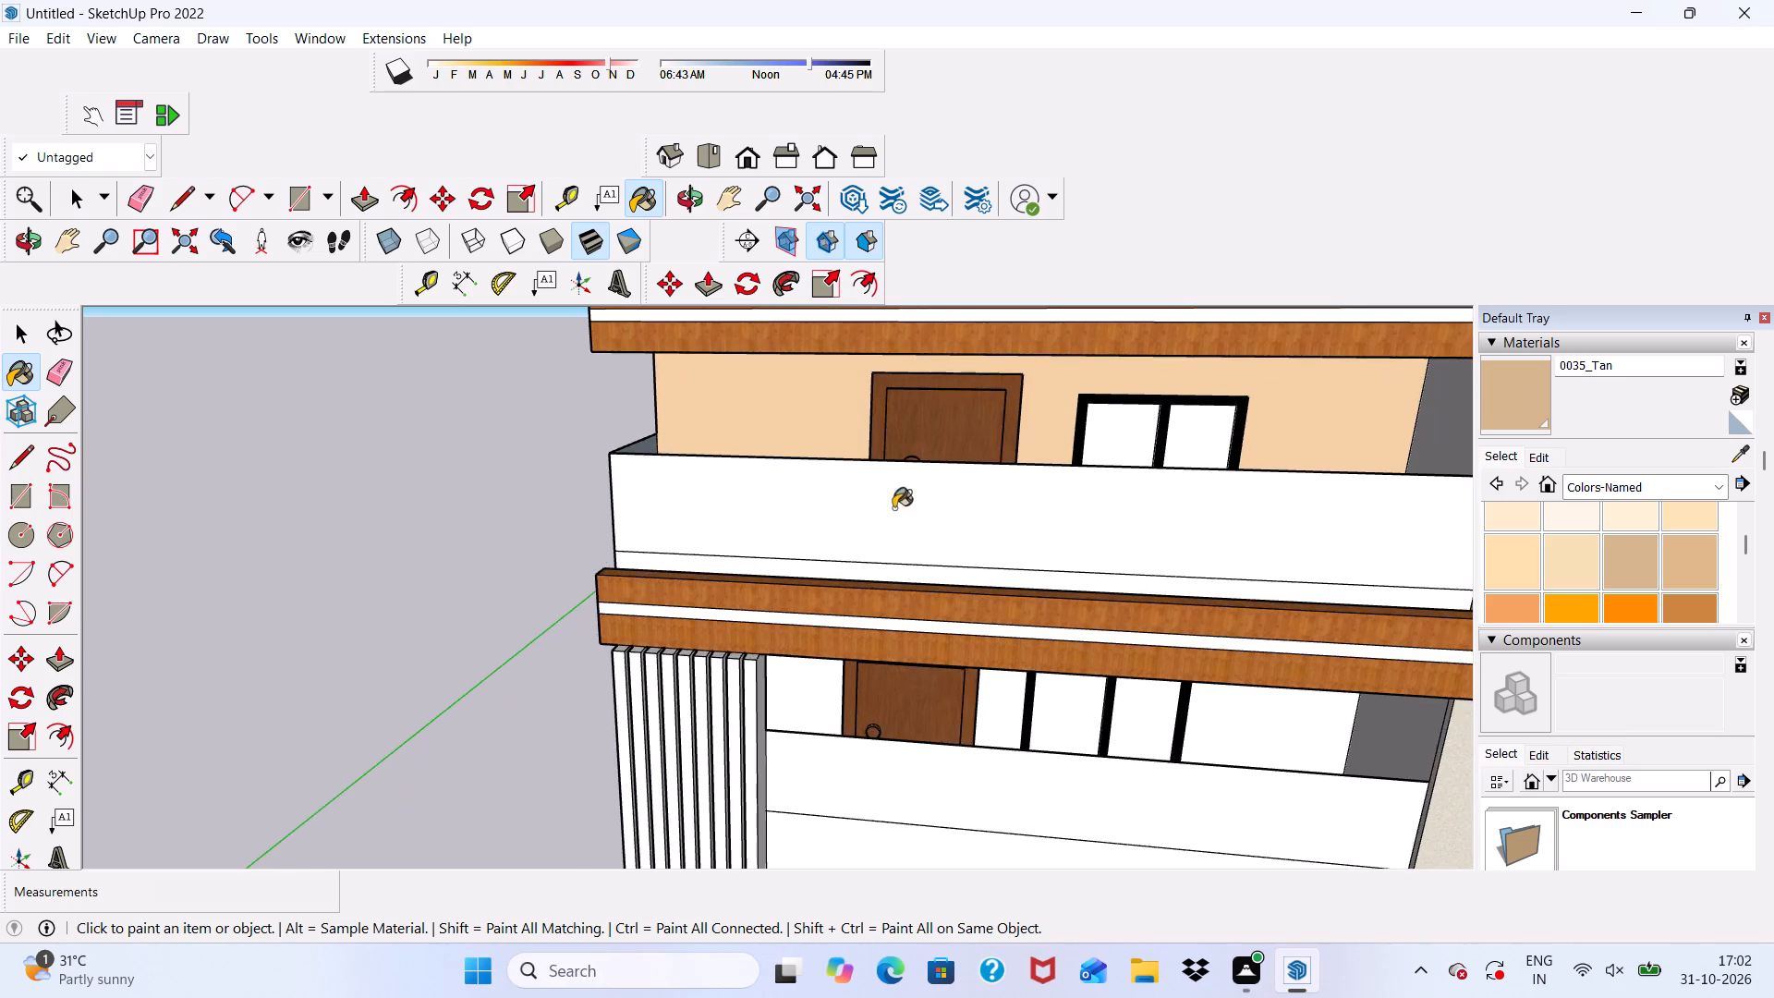
{"action": "scroll", "coordinate": [870, 512], "scroll_direction": "down", "scroll_amount": 12}
{"action": "scroll", "coordinate": [937, 416], "scroll_direction": "up", "scroll_amount": 15}
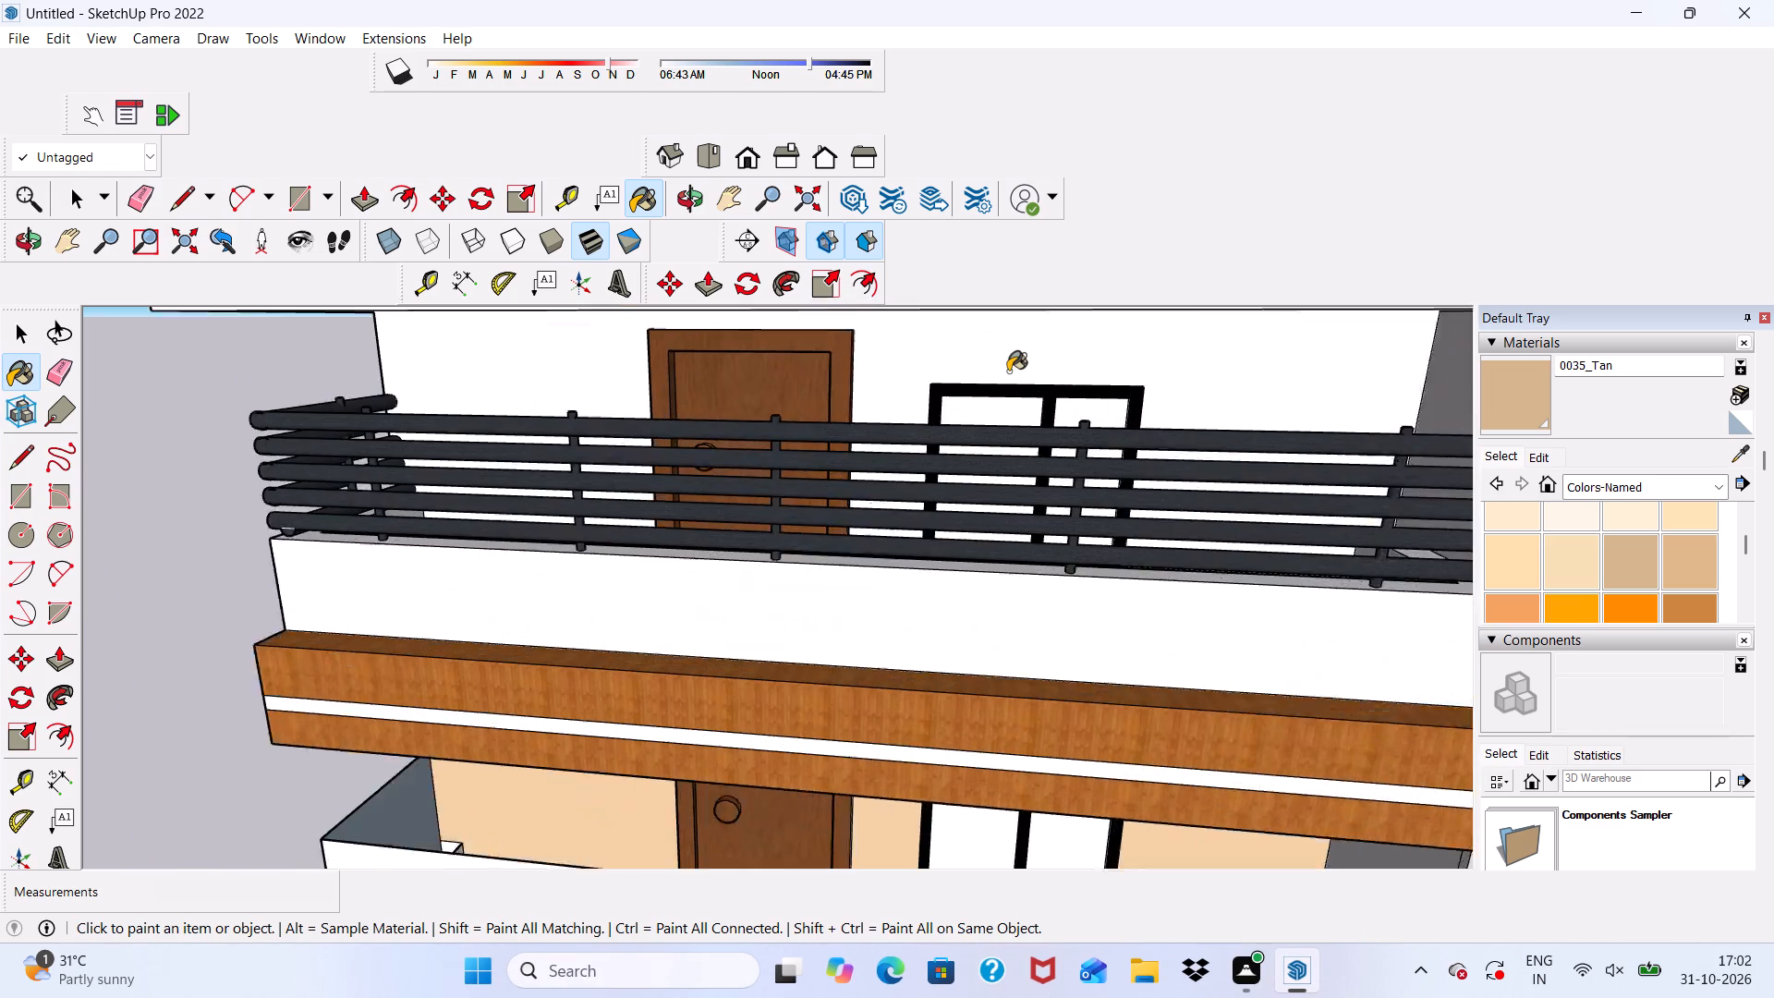
{"action": "scroll", "coordinate": [1008, 371], "scroll_direction": "up", "scroll_amount": 1}
{"action": "left_click", "coordinate": [1006, 358]}
{"action": "scroll", "coordinate": [955, 359], "scroll_direction": "down", "scroll_amount": 9}
{"action": "middle_click_drag", "start_coordinate": [897, 588], "coordinate": [897, 509]}
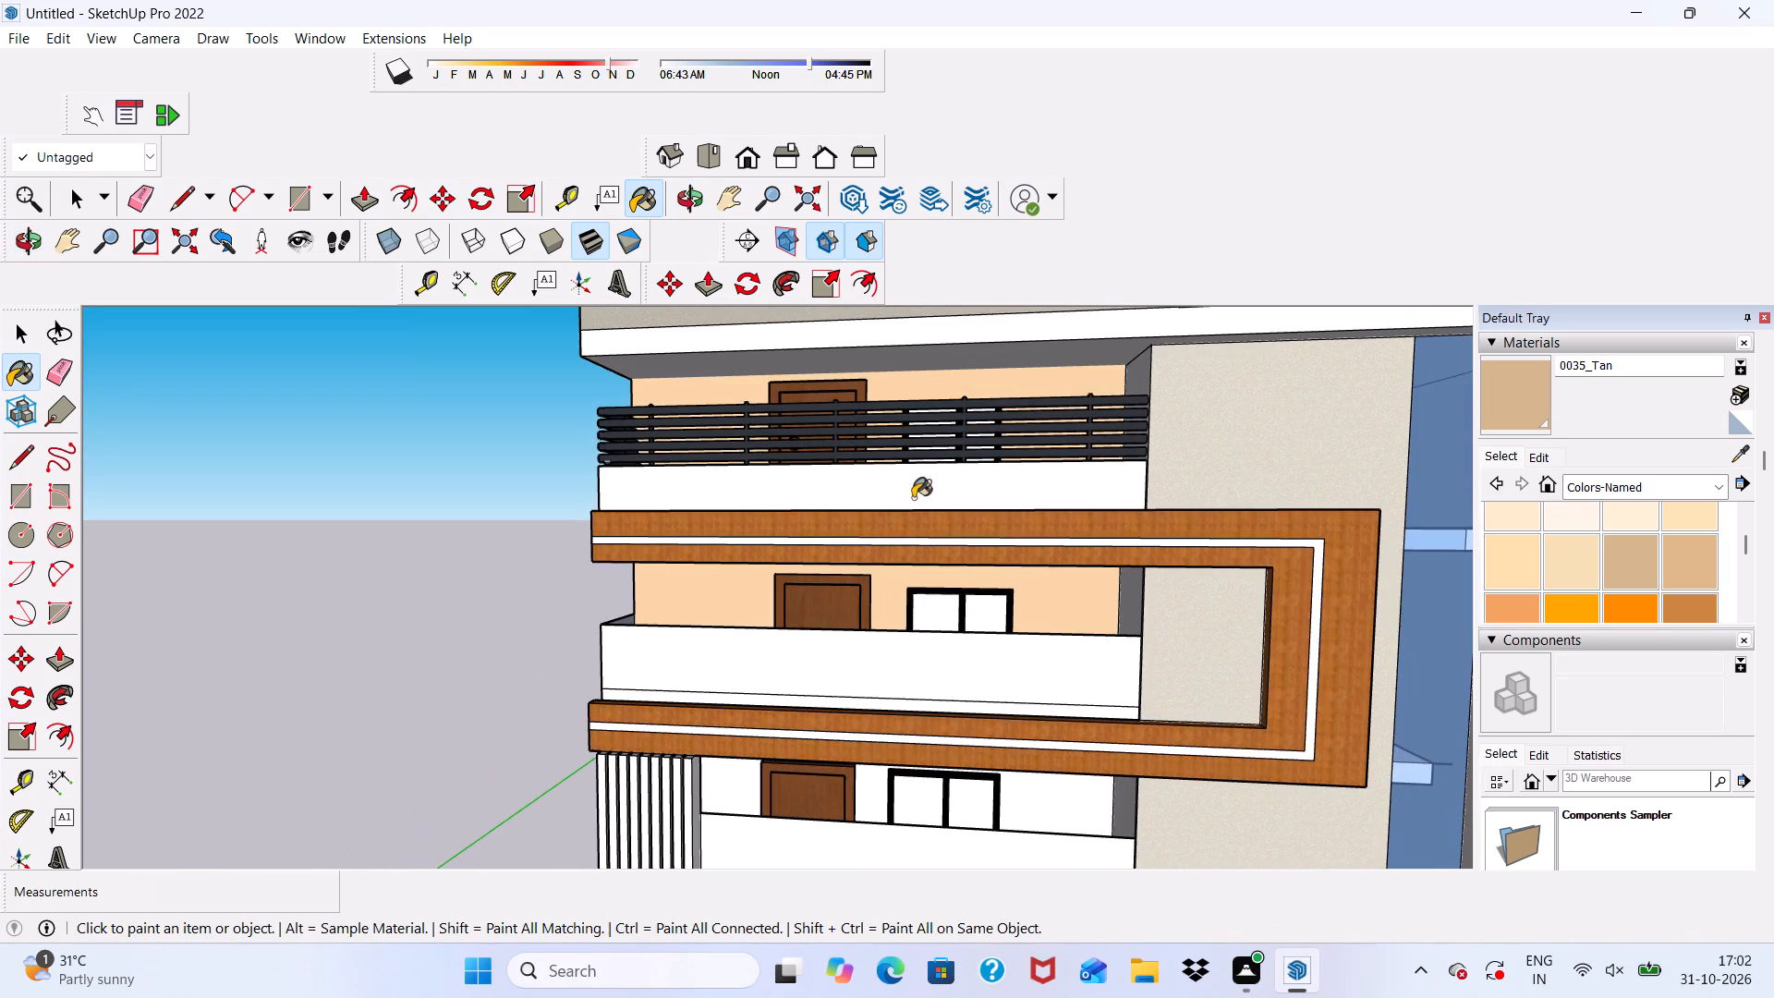
{"action": "scroll", "coordinate": [1126, 816], "scroll_direction": "up", "scroll_amount": 9}
{"action": "left_click", "coordinate": [1028, 789]}
Darken the 0035_Tan material to a muted brown by lowering its brightness.
{"action": "scroll", "coordinate": [935, 583], "scroll_direction": "down", "scroll_amount": 8}
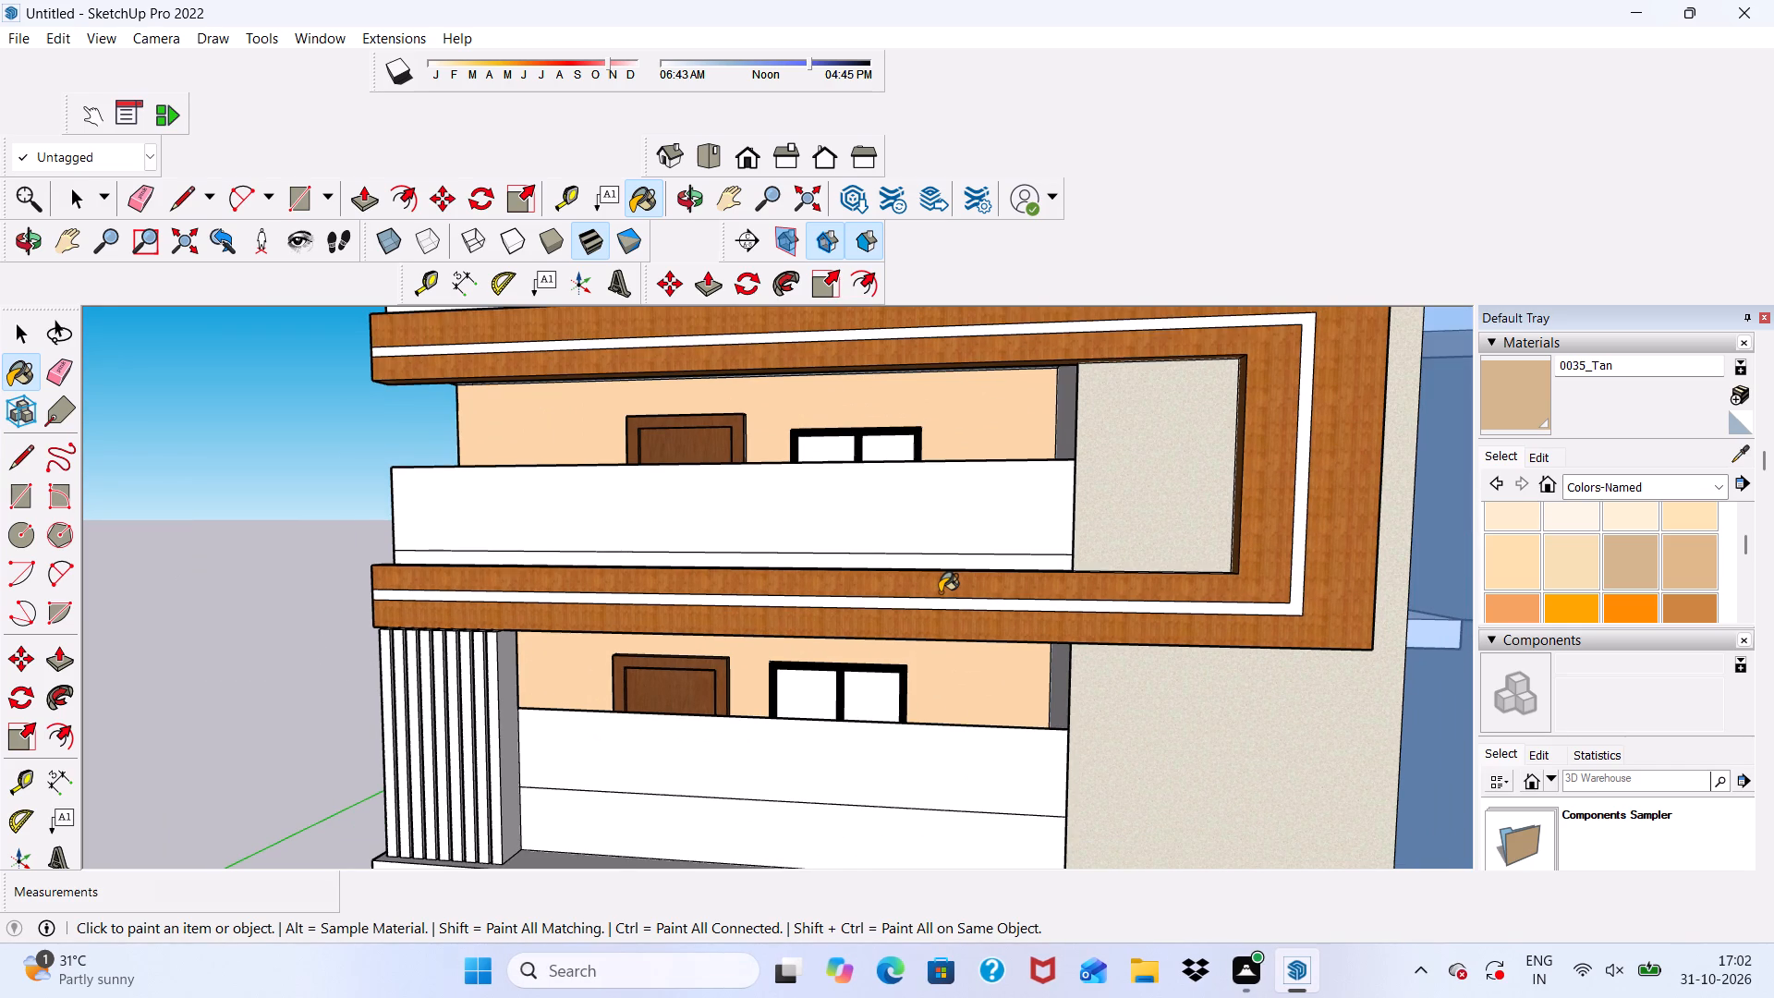
{"action": "scroll", "coordinate": [999, 573], "scroll_direction": "down", "scroll_amount": 4}
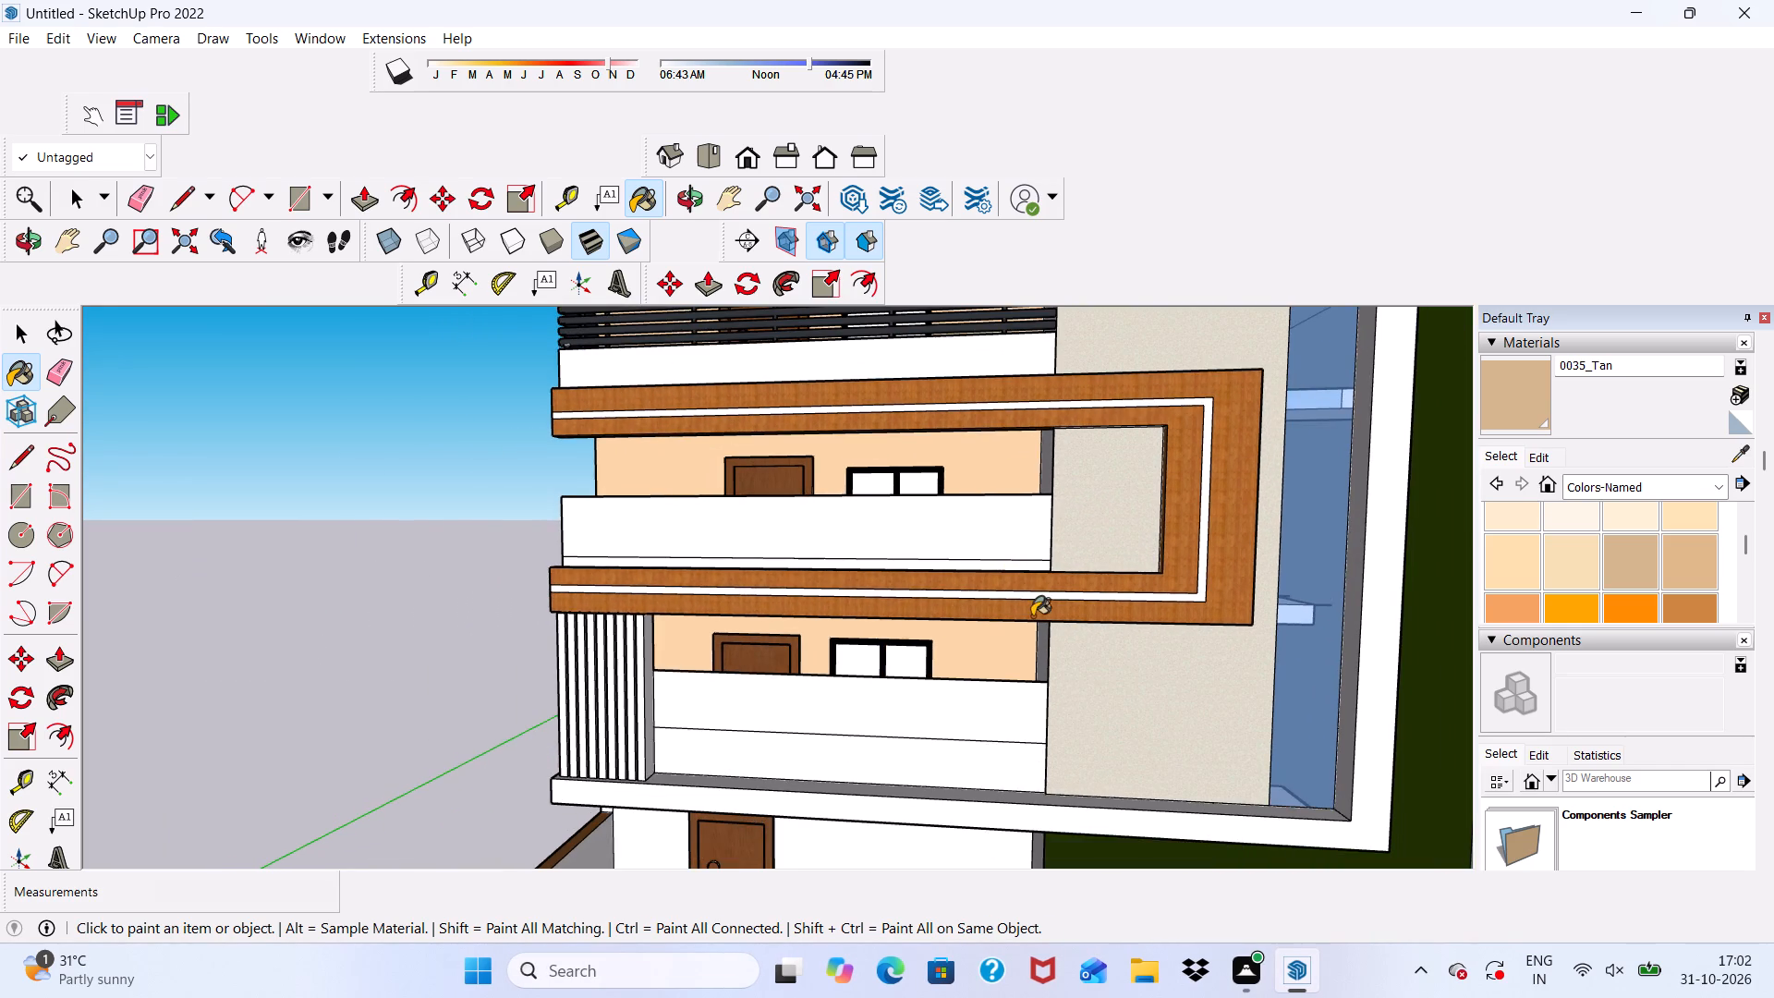
{"action": "scroll", "coordinate": [1035, 616], "scroll_direction": "up", "scroll_amount": 7}
{"action": "scroll", "coordinate": [832, 611], "scroll_direction": "down", "scroll_amount": 2}
{"action": "middle_click_drag", "start_coordinate": [833, 613], "coordinate": [1014, 638]}
{"action": "scroll", "coordinate": [749, 580], "scroll_direction": "down", "scroll_amount": 2}
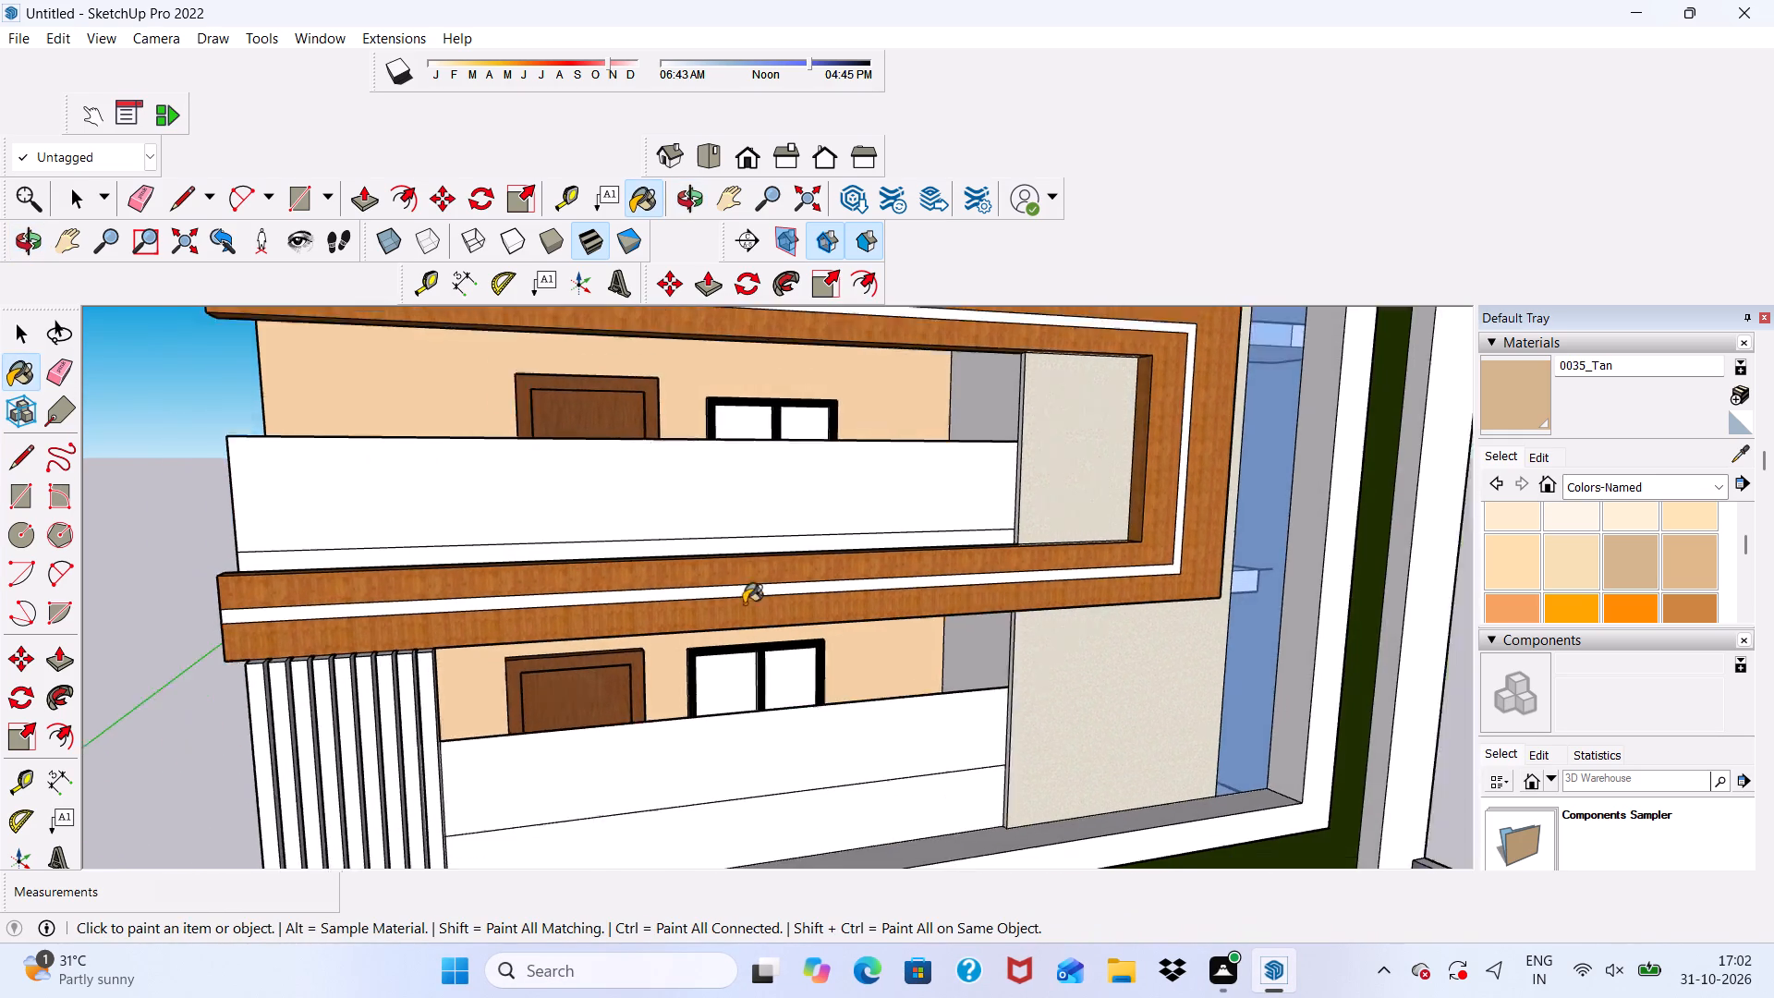
{"action": "scroll", "coordinate": [744, 603], "scroll_direction": "down", "scroll_amount": 6}
{"action": "middle_click_drag", "start_coordinate": [772, 618], "coordinate": [850, 578]}
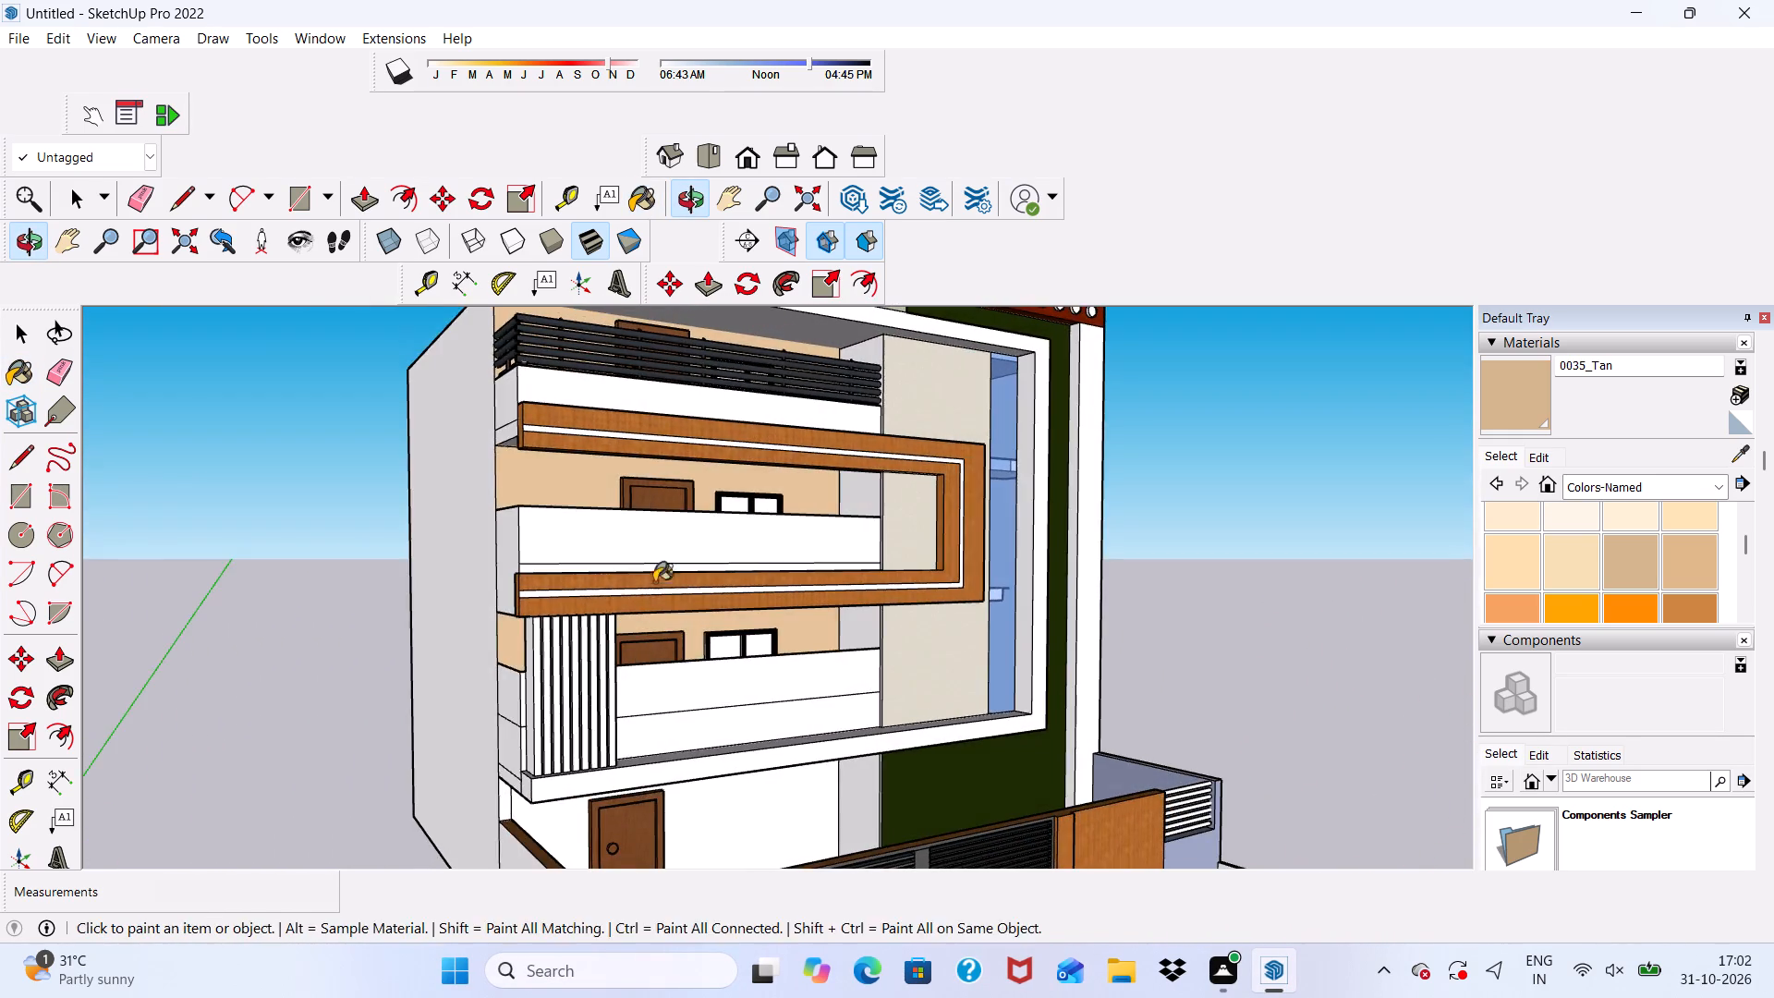
{"action": "middle_click_drag", "start_coordinate": [623, 592], "coordinate": [457, 576]}
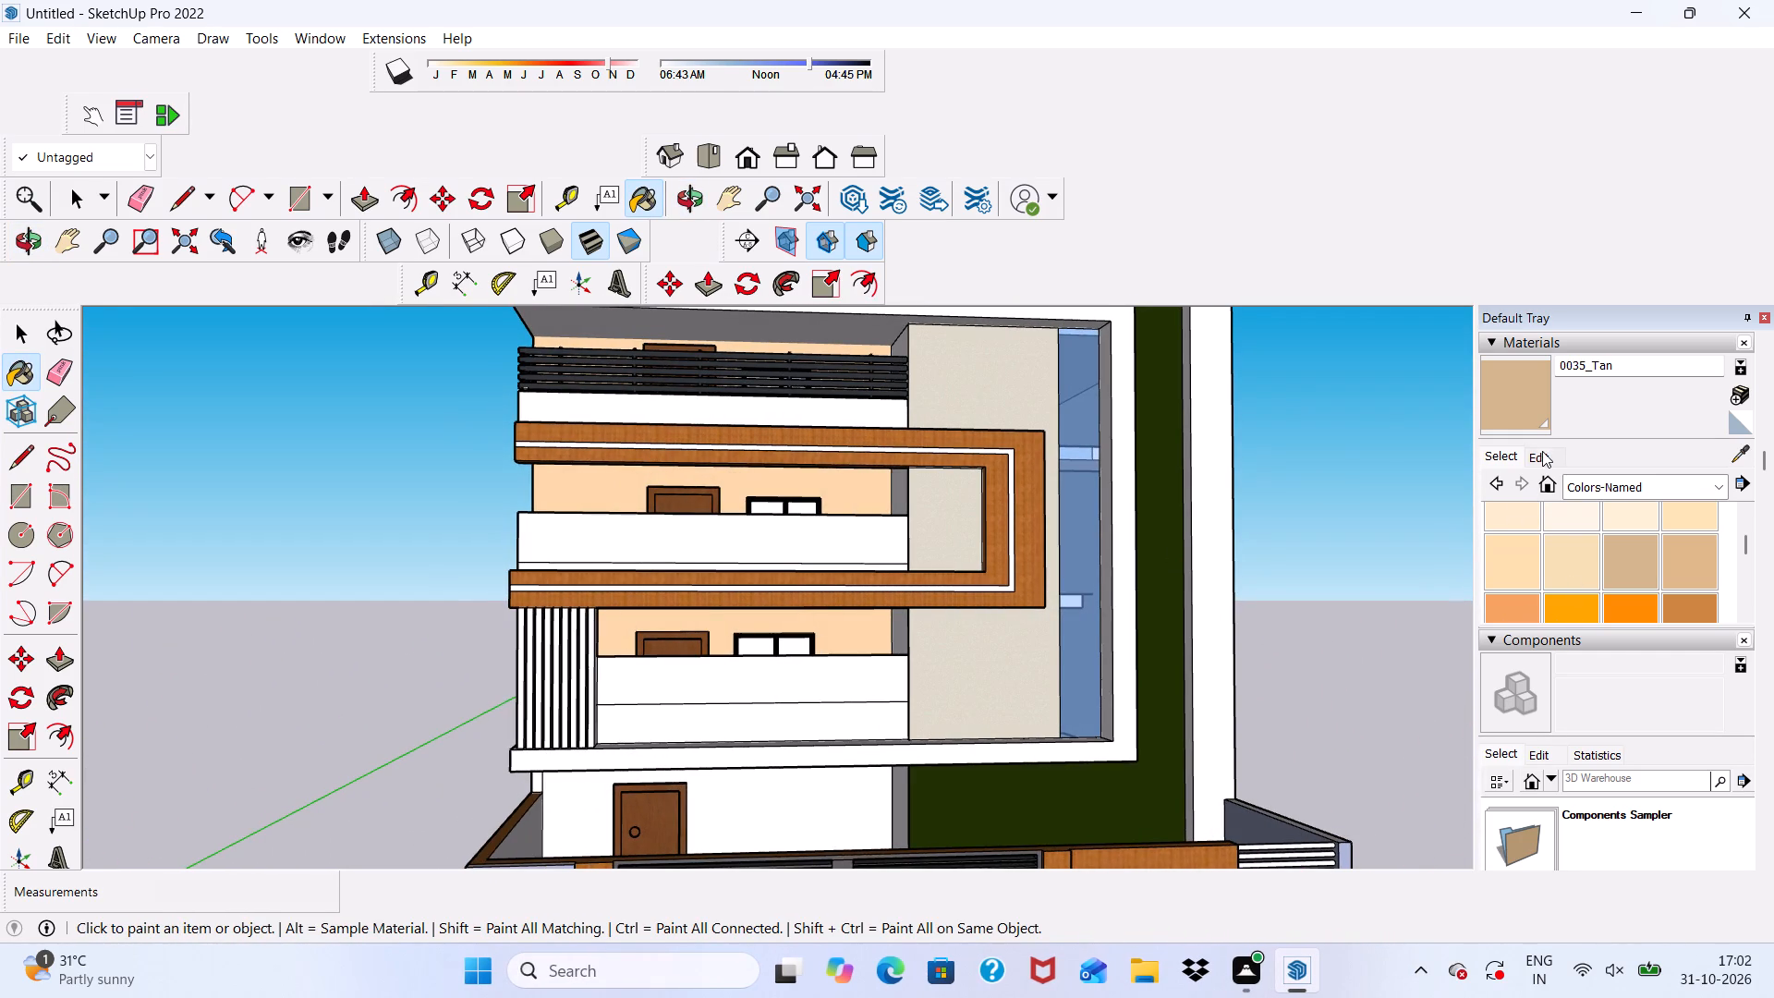
{"action": "left_click", "coordinate": [1542, 451]}
{"action": "left_click_drag", "start_coordinate": [1587, 549], "coordinate": [1590, 572]}
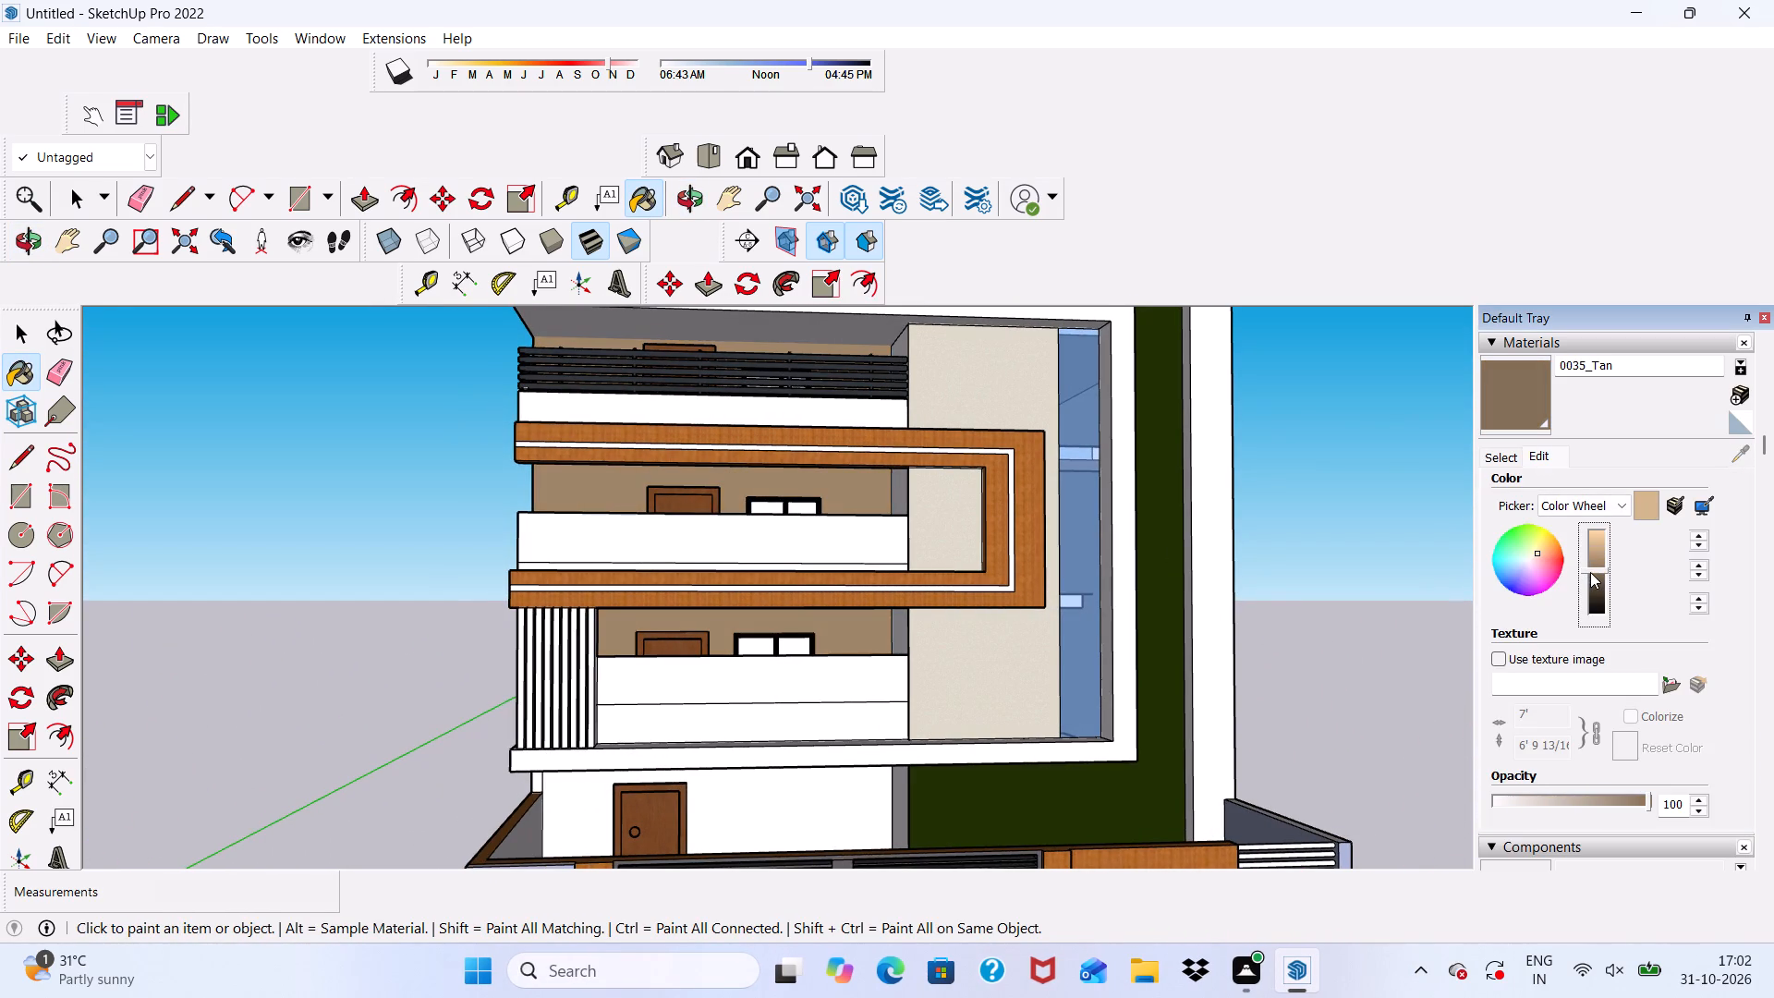
{"action": "scroll", "coordinate": [748, 517], "scroll_direction": "down", "scroll_amount": 4}
{"action": "middle_click_drag", "start_coordinate": [781, 552], "coordinate": [630, 735]}
{"action": "middle_click_drag", "start_coordinate": [658, 676], "coordinate": [731, 569]}
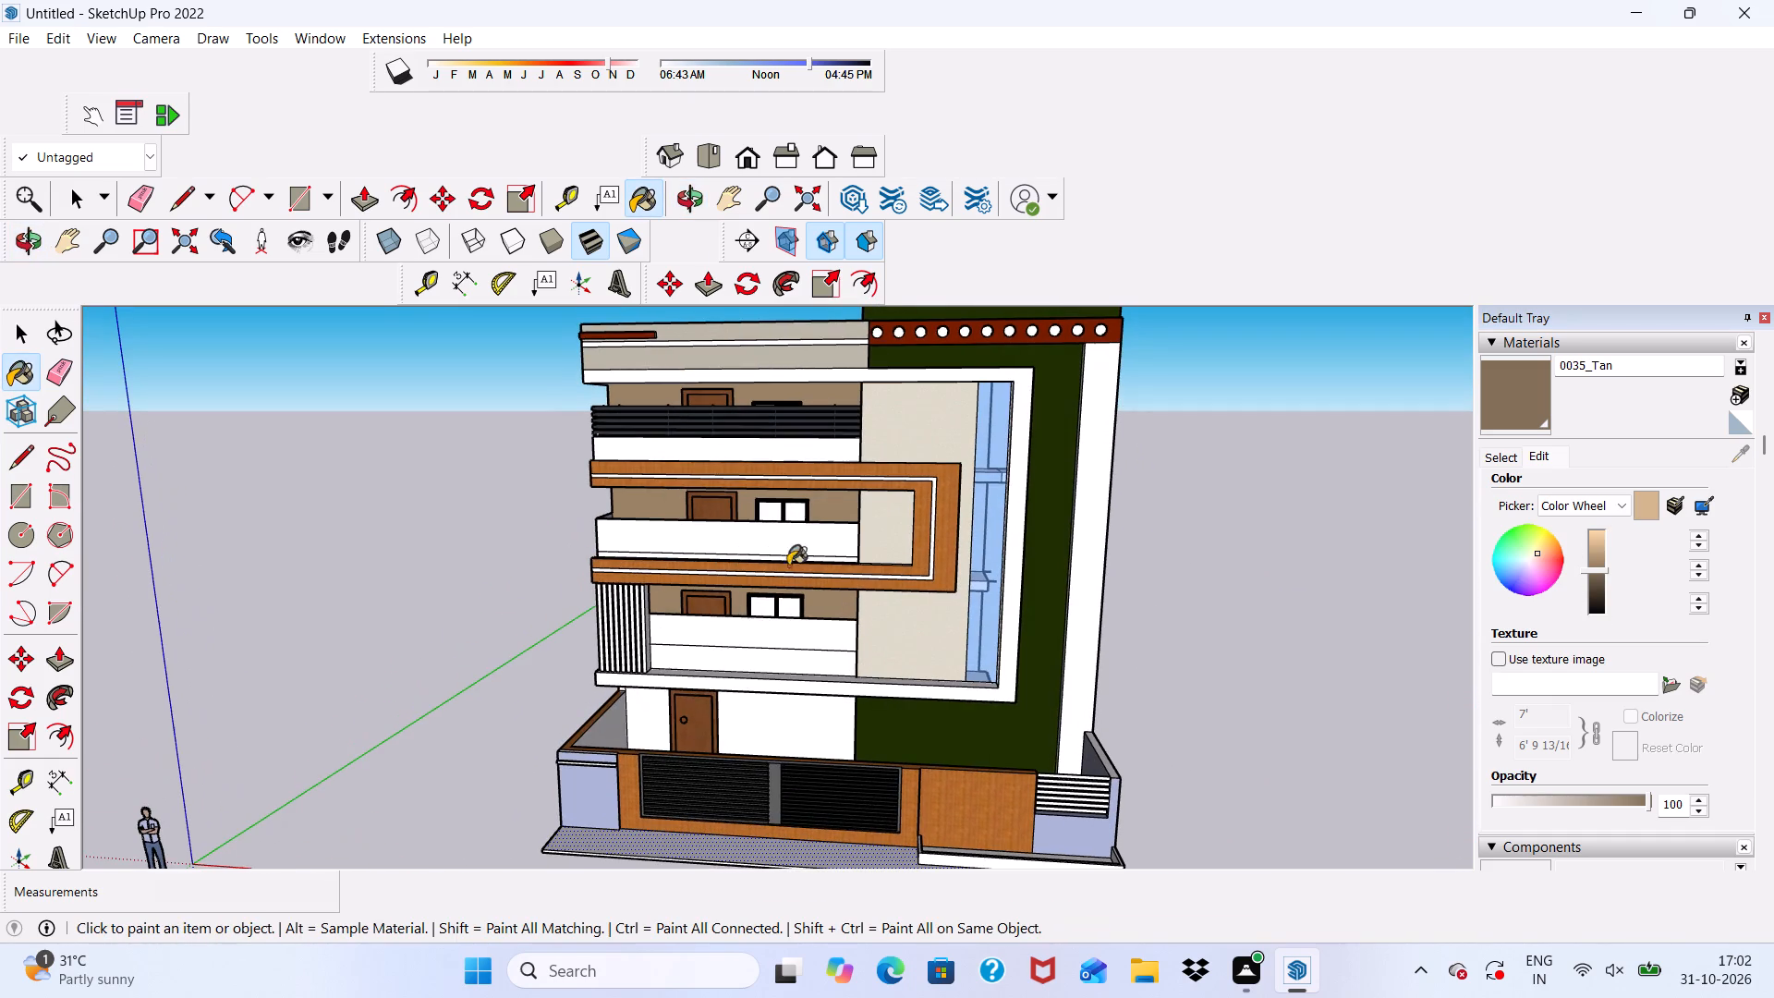
{"action": "left_click", "coordinate": [1589, 568]}
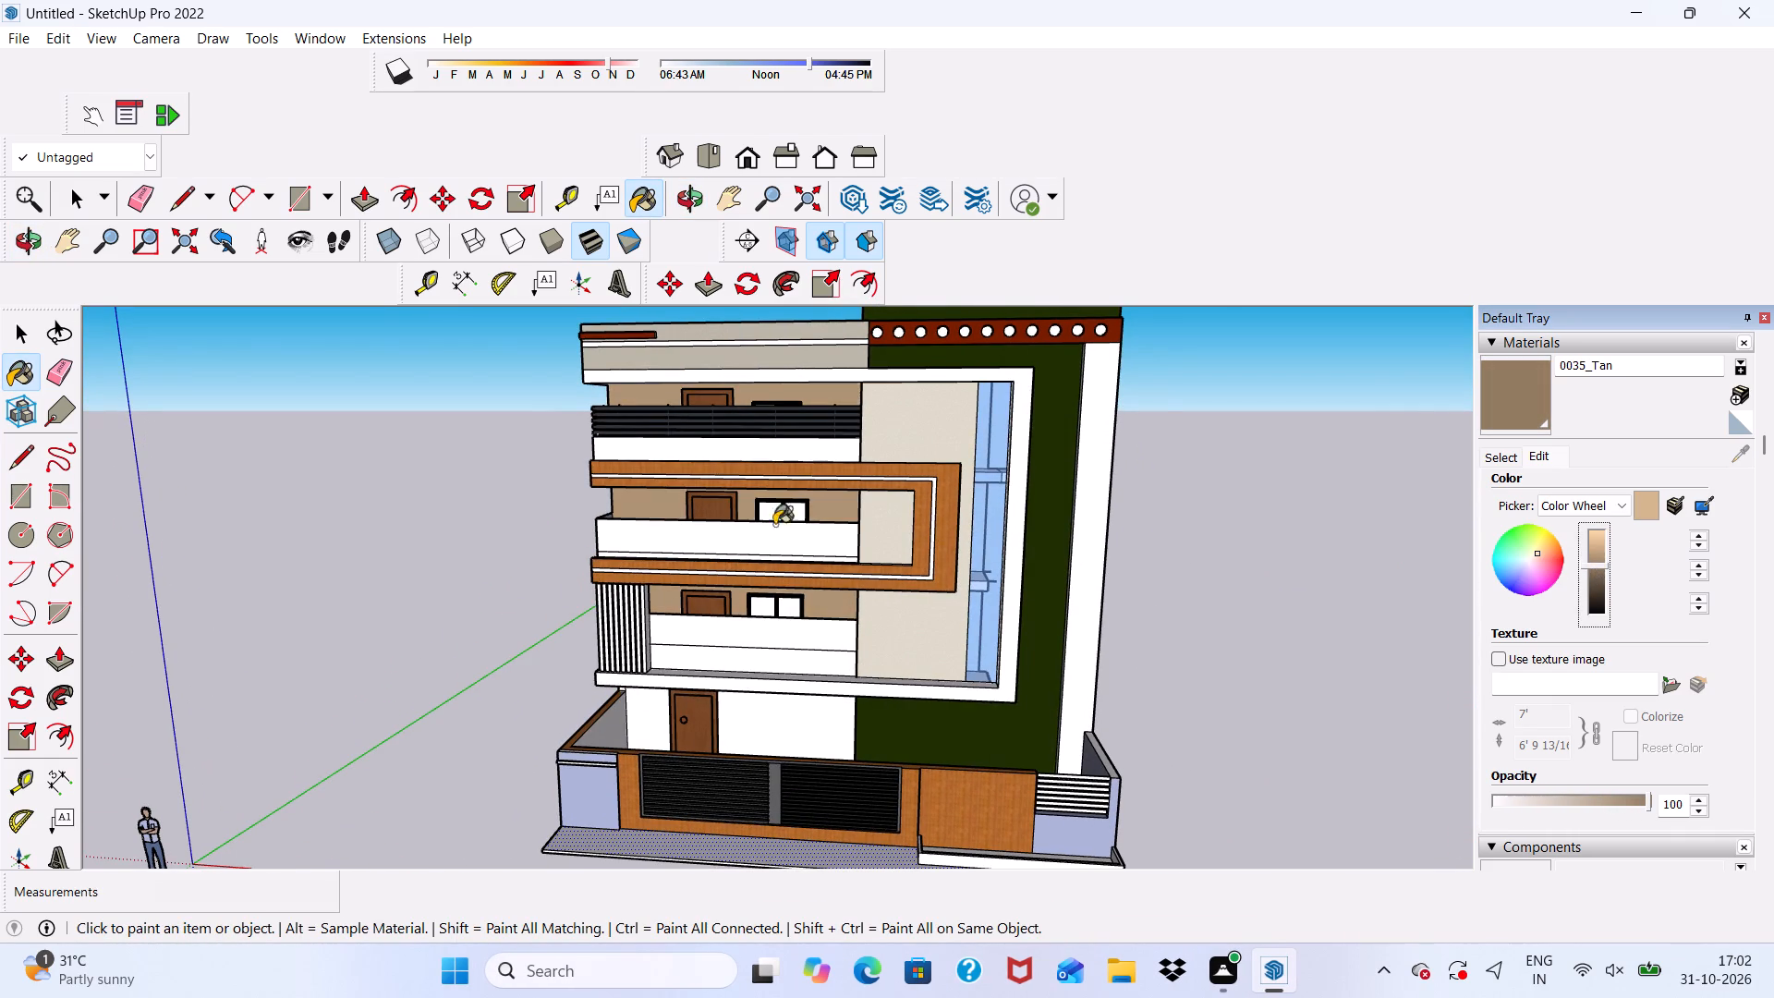
Paint the ground-floor back wall around the entrance door with the darkened 0035_Tan.
{"action": "scroll", "coordinate": [735, 516], "scroll_direction": "up", "scroll_amount": 5}
{"action": "scroll", "coordinate": [503, 472], "scroll_direction": "up", "scroll_amount": 5}
{"action": "middle_click_drag", "start_coordinate": [527, 482], "coordinate": [772, 436]}
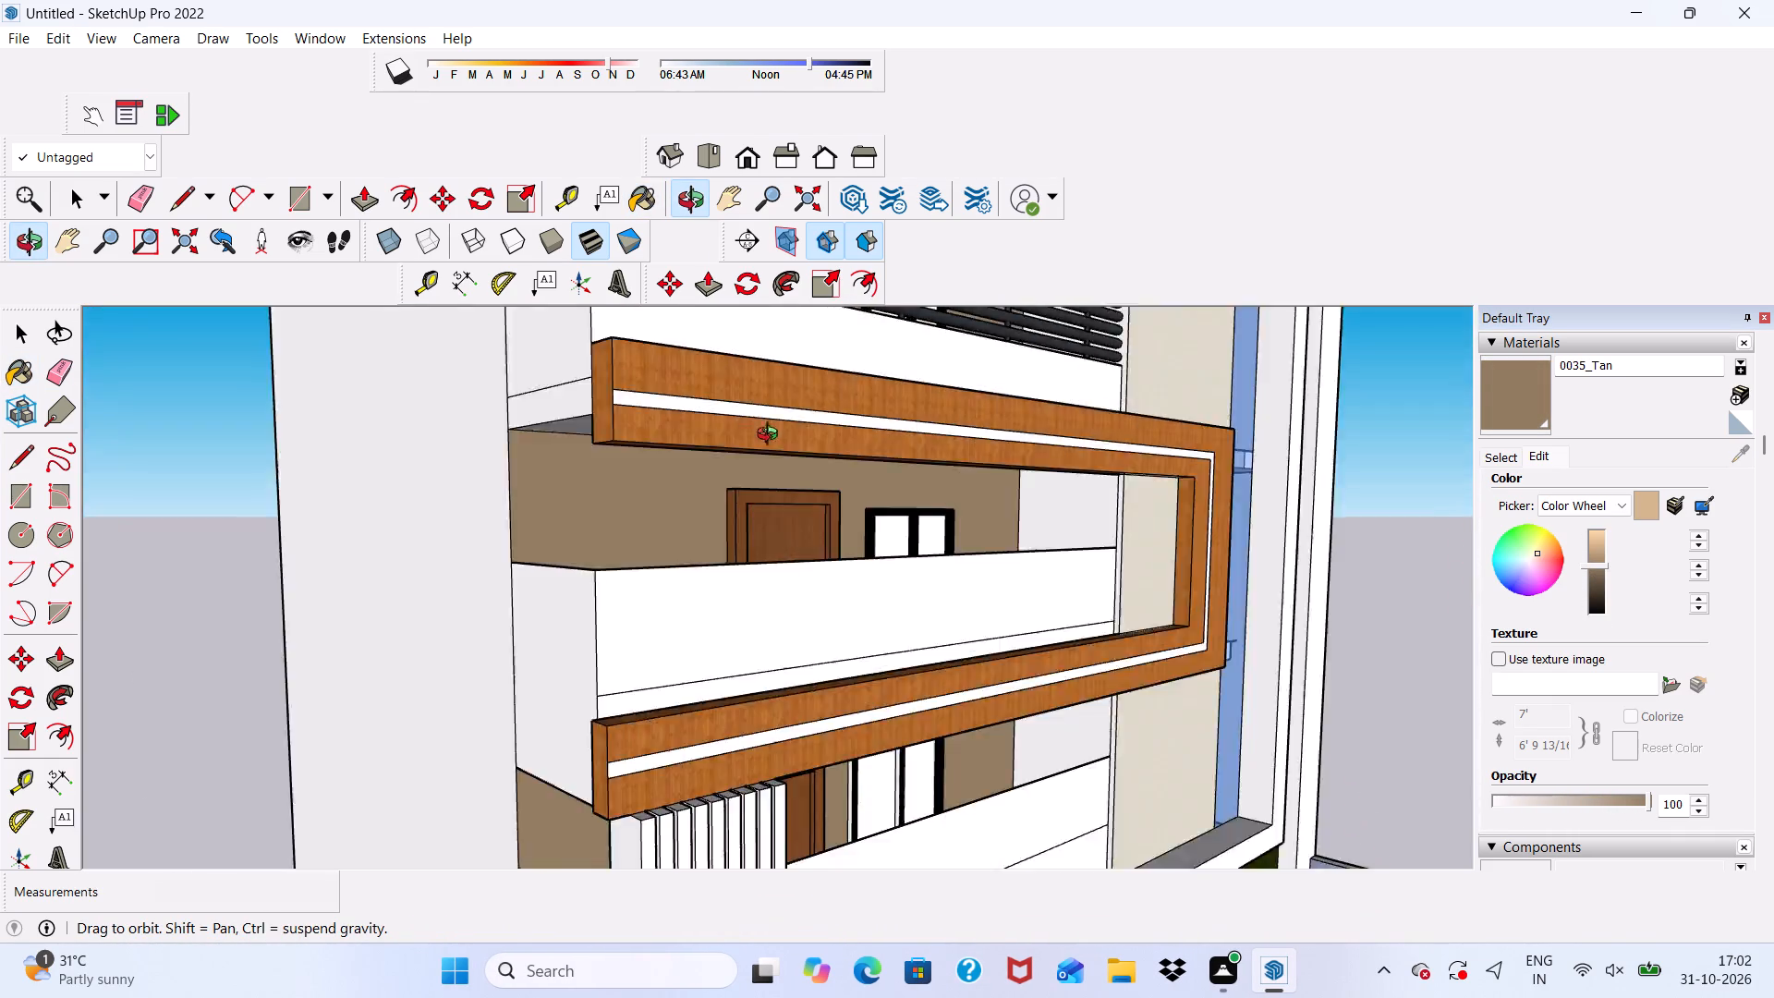
{"action": "middle_click_drag", "start_coordinate": [772, 436], "coordinate": [672, 422]}
{"action": "scroll", "coordinate": [559, 456], "scroll_direction": "down", "scroll_amount": 6}
{"action": "middle_click_drag", "start_coordinate": [793, 585], "coordinate": [592, 650]}
{"action": "scroll", "coordinate": [705, 447], "scroll_direction": "down", "scroll_amount": 6}
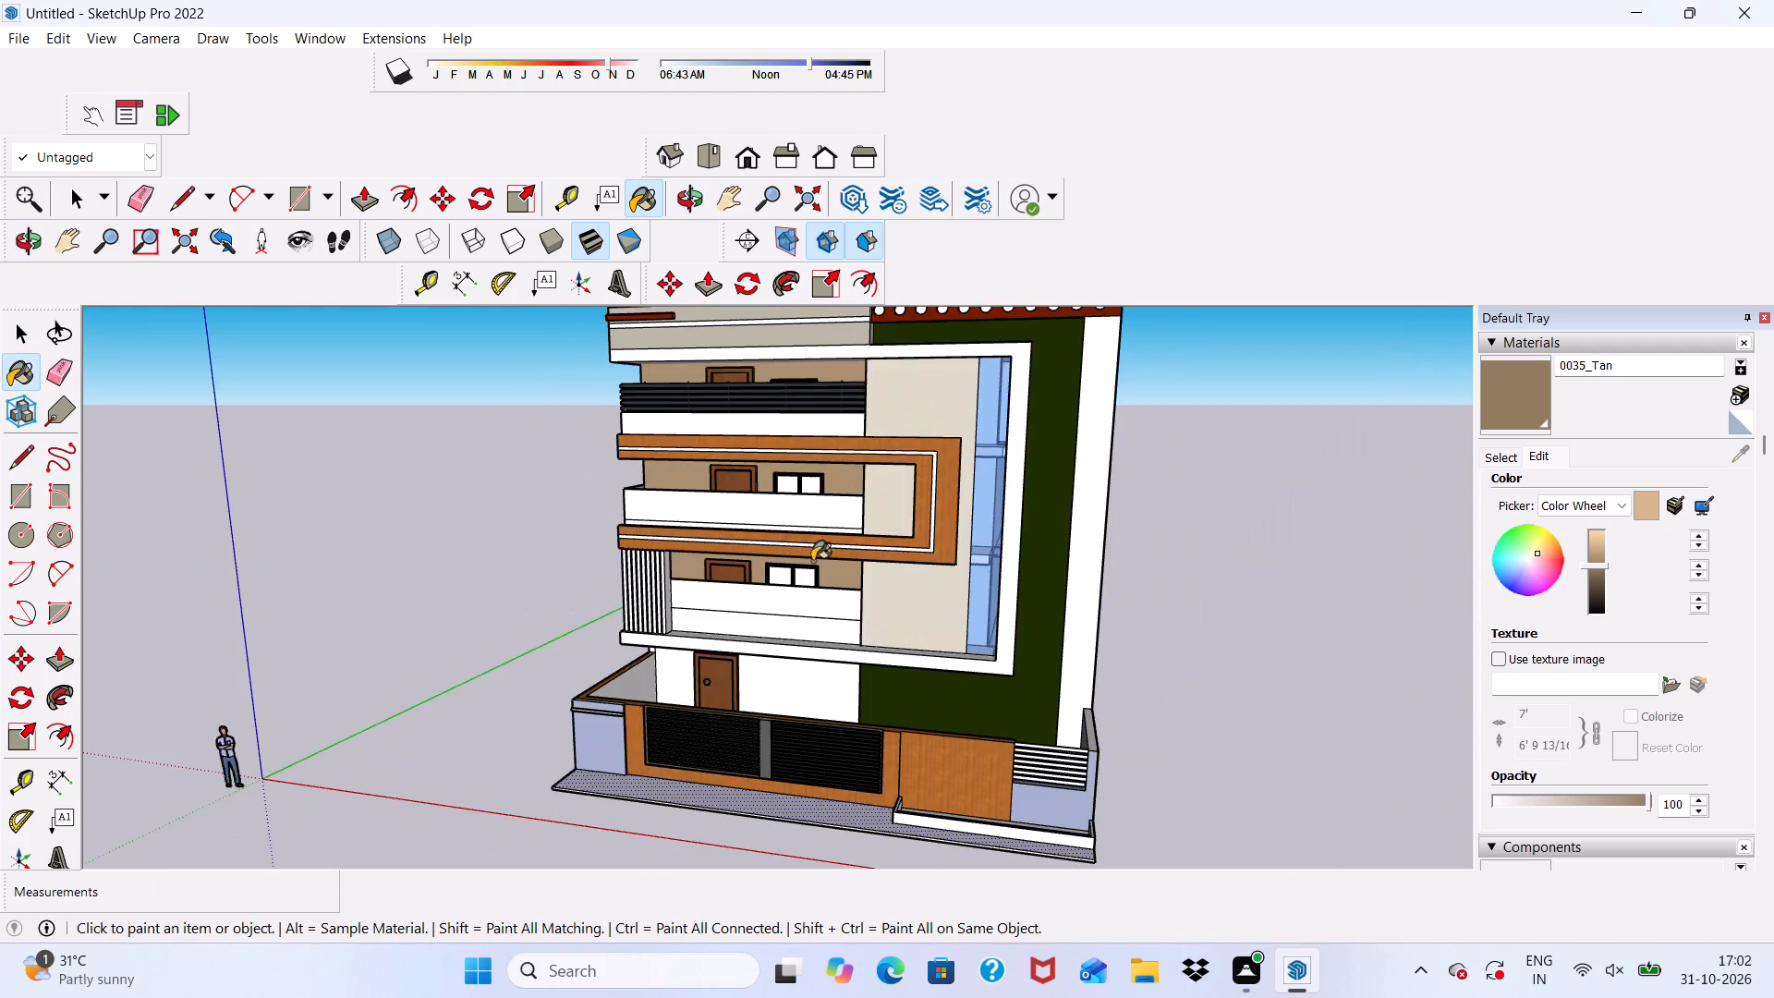
{"action": "middle_click_drag", "start_coordinate": [813, 561], "coordinate": [910, 513]}
{"action": "left_click_drag", "start_coordinate": [813, 557], "coordinate": [833, 408]}
{"action": "scroll", "coordinate": [771, 581], "scroll_direction": "up", "scroll_amount": 7}
{"action": "left_click", "coordinate": [813, 498]}
Paint the ground-floor wall's outer side face, the return wall beside the green wall and its narrow edge with 0035_Tan.
{"action": "middle_click_drag", "start_coordinate": [787, 521], "coordinate": [787, 510]}
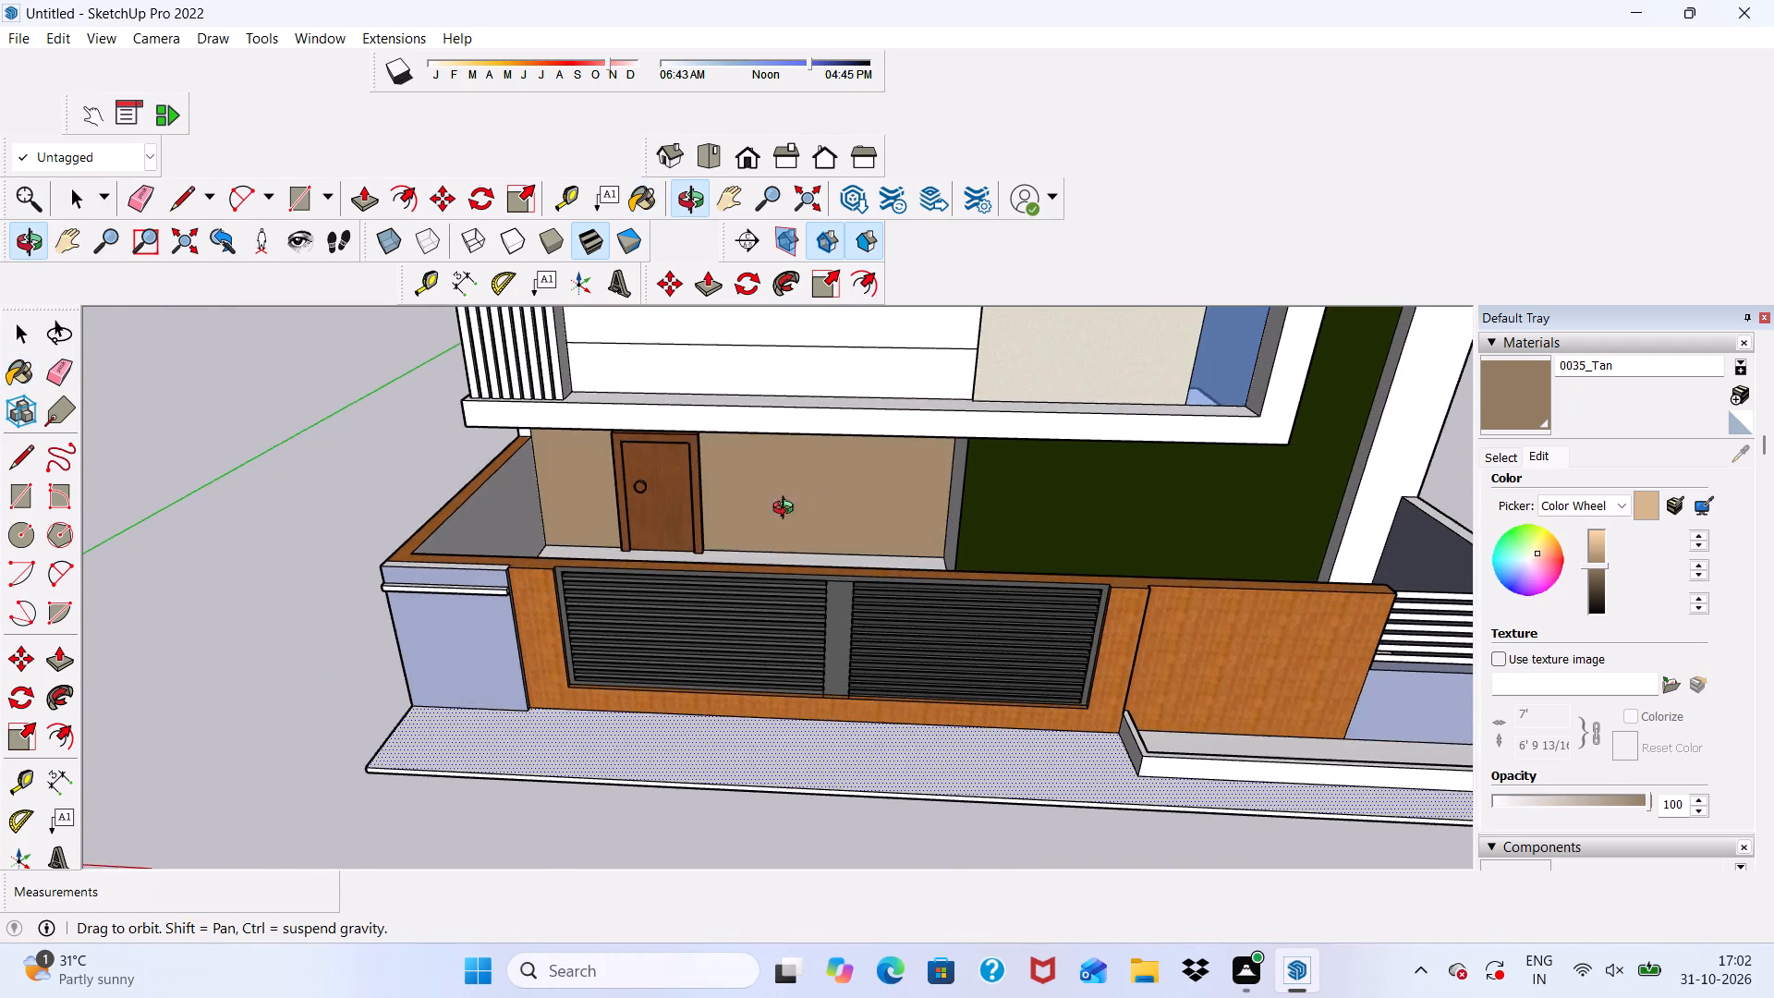
{"action": "middle_click_drag", "start_coordinate": [787, 510], "coordinate": [652, 481]}
{"action": "scroll", "coordinate": [637, 488], "scroll_direction": "up", "scroll_amount": 6}
{"action": "scroll", "coordinate": [632, 461], "scroll_direction": "down", "scroll_amount": 1}
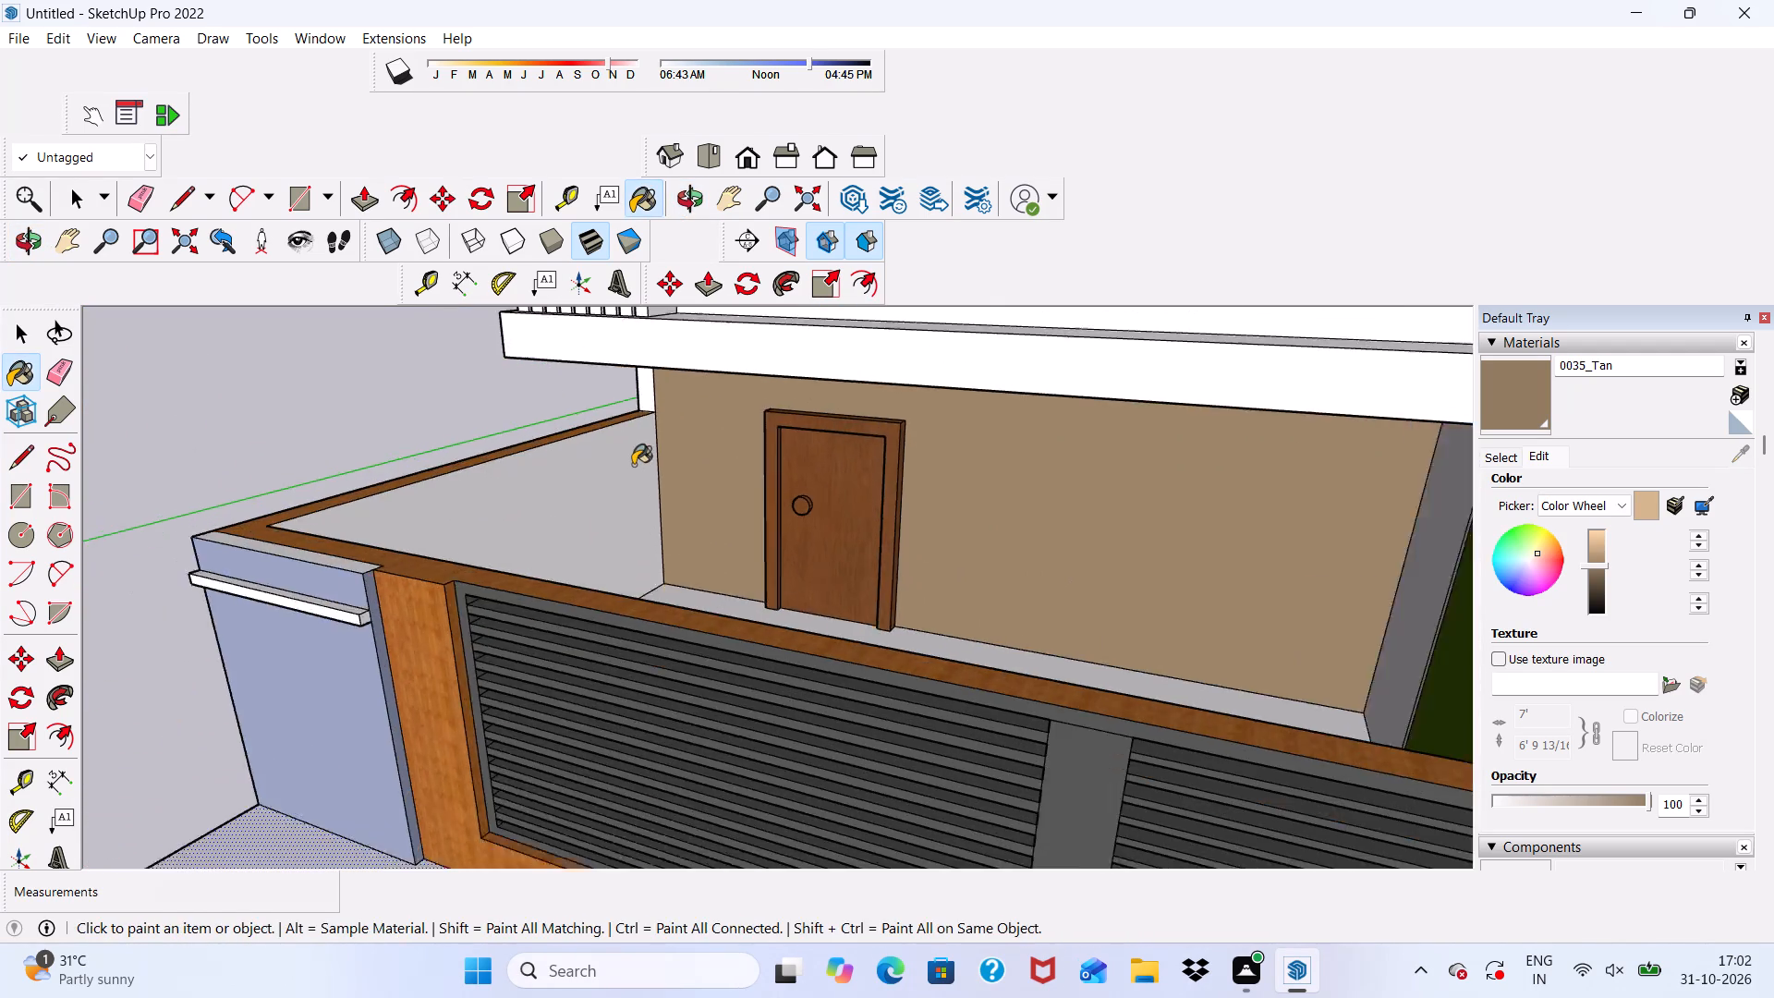
{"action": "scroll", "coordinate": [633, 465], "scroll_direction": "down", "scroll_amount": 1}
{"action": "middle_click_drag", "start_coordinate": [645, 483], "coordinate": [912, 449]}
{"action": "scroll", "coordinate": [393, 456], "scroll_direction": "up", "scroll_amount": 6}
{"action": "left_click", "coordinate": [401, 430]}
{"action": "scroll", "coordinate": [439, 467], "scroll_direction": "down", "scroll_amount": 6}
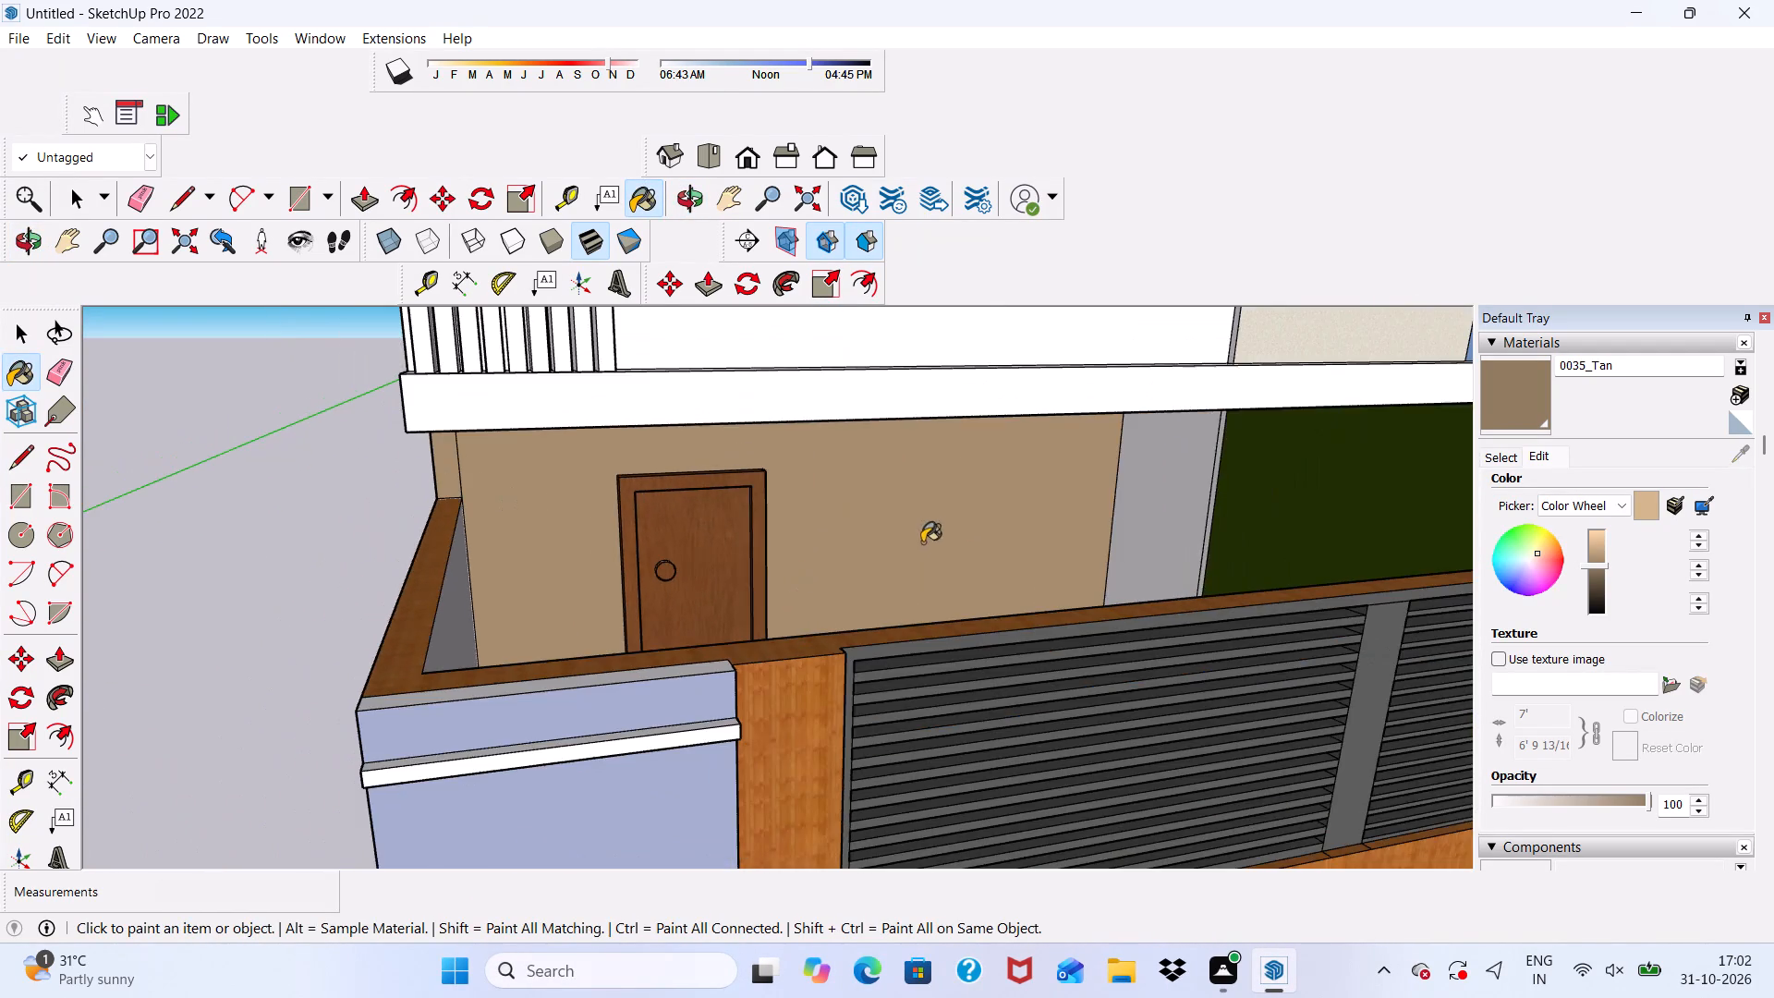
{"action": "middle_click_drag", "start_coordinate": [925, 540], "coordinate": [1098, 510]}
{"action": "scroll", "coordinate": [932, 508], "scroll_direction": "up", "scroll_amount": 4}
{"action": "left_click", "coordinate": [929, 491]}
{"action": "scroll", "coordinate": [982, 490], "scroll_direction": "up", "scroll_amount": 3}
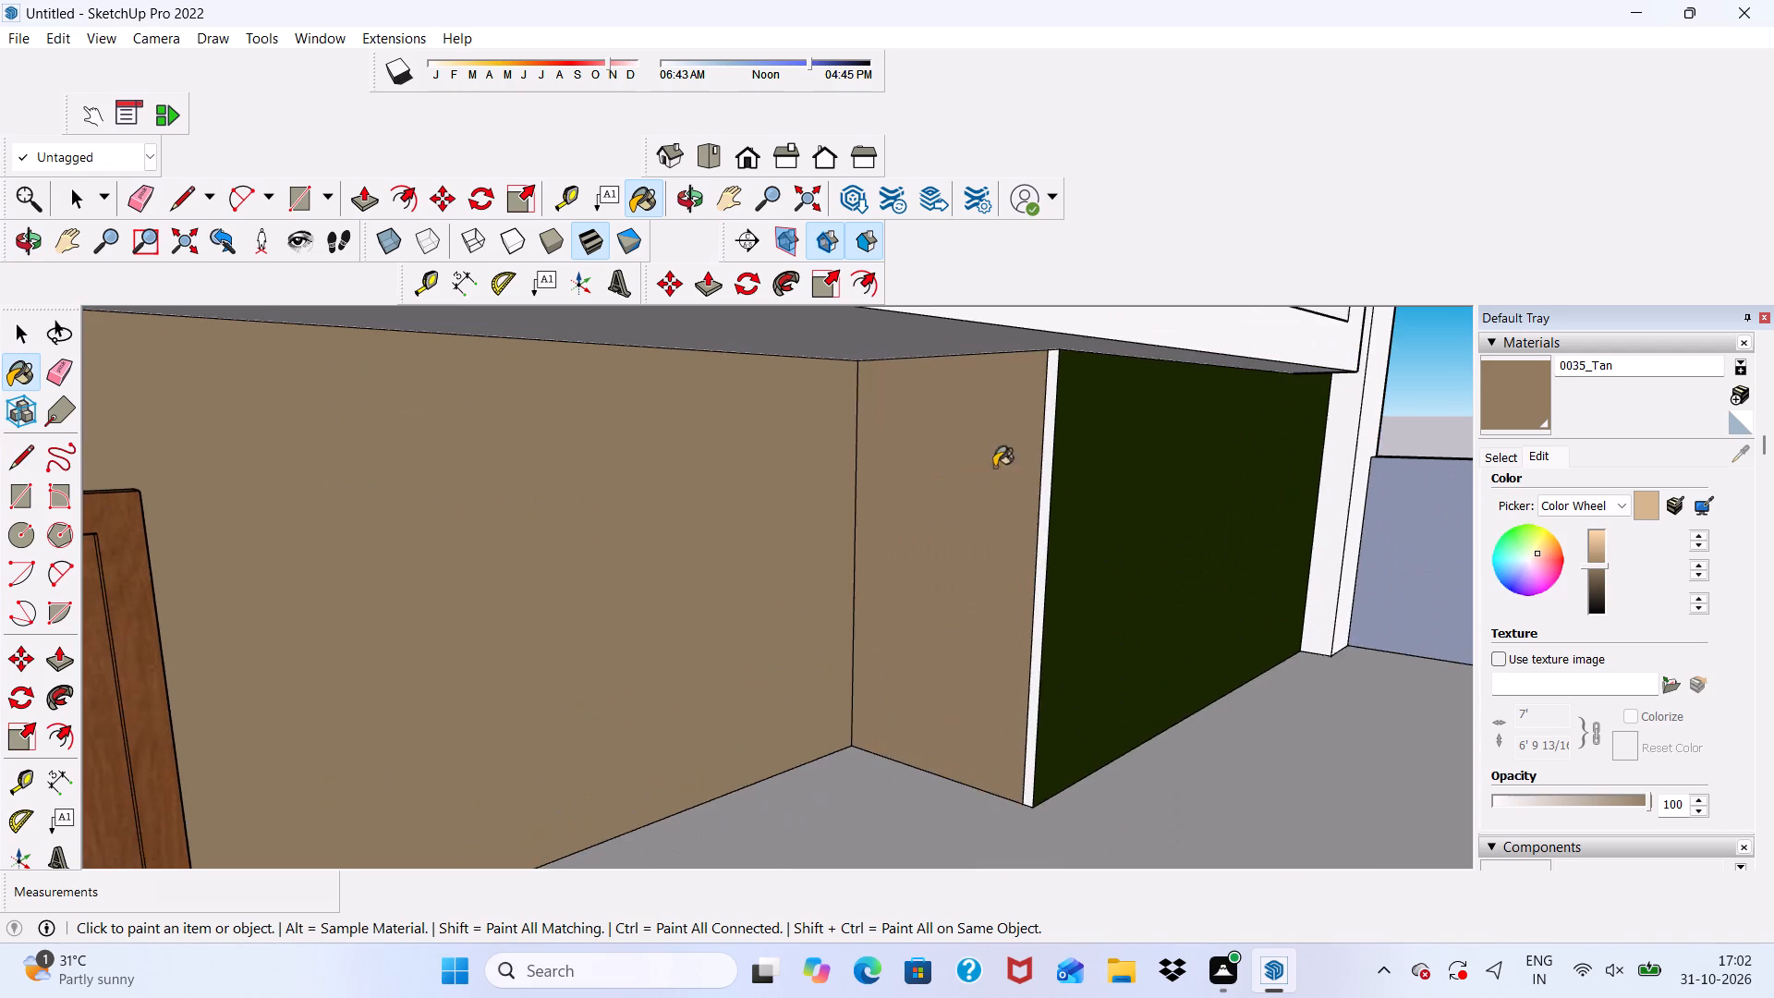
{"action": "scroll", "coordinate": [1030, 434], "scroll_direction": "up", "scroll_amount": 2}
{"action": "left_click", "coordinate": [1053, 420]}
Examine the ground-floor wall junction by the green wall and the parapet and side wall of the balcony above.
{"action": "scroll", "coordinate": [986, 428], "scroll_direction": "down", "scroll_amount": 2}
{"action": "middle_click_drag", "start_coordinate": [932, 452], "coordinate": [730, 195]}
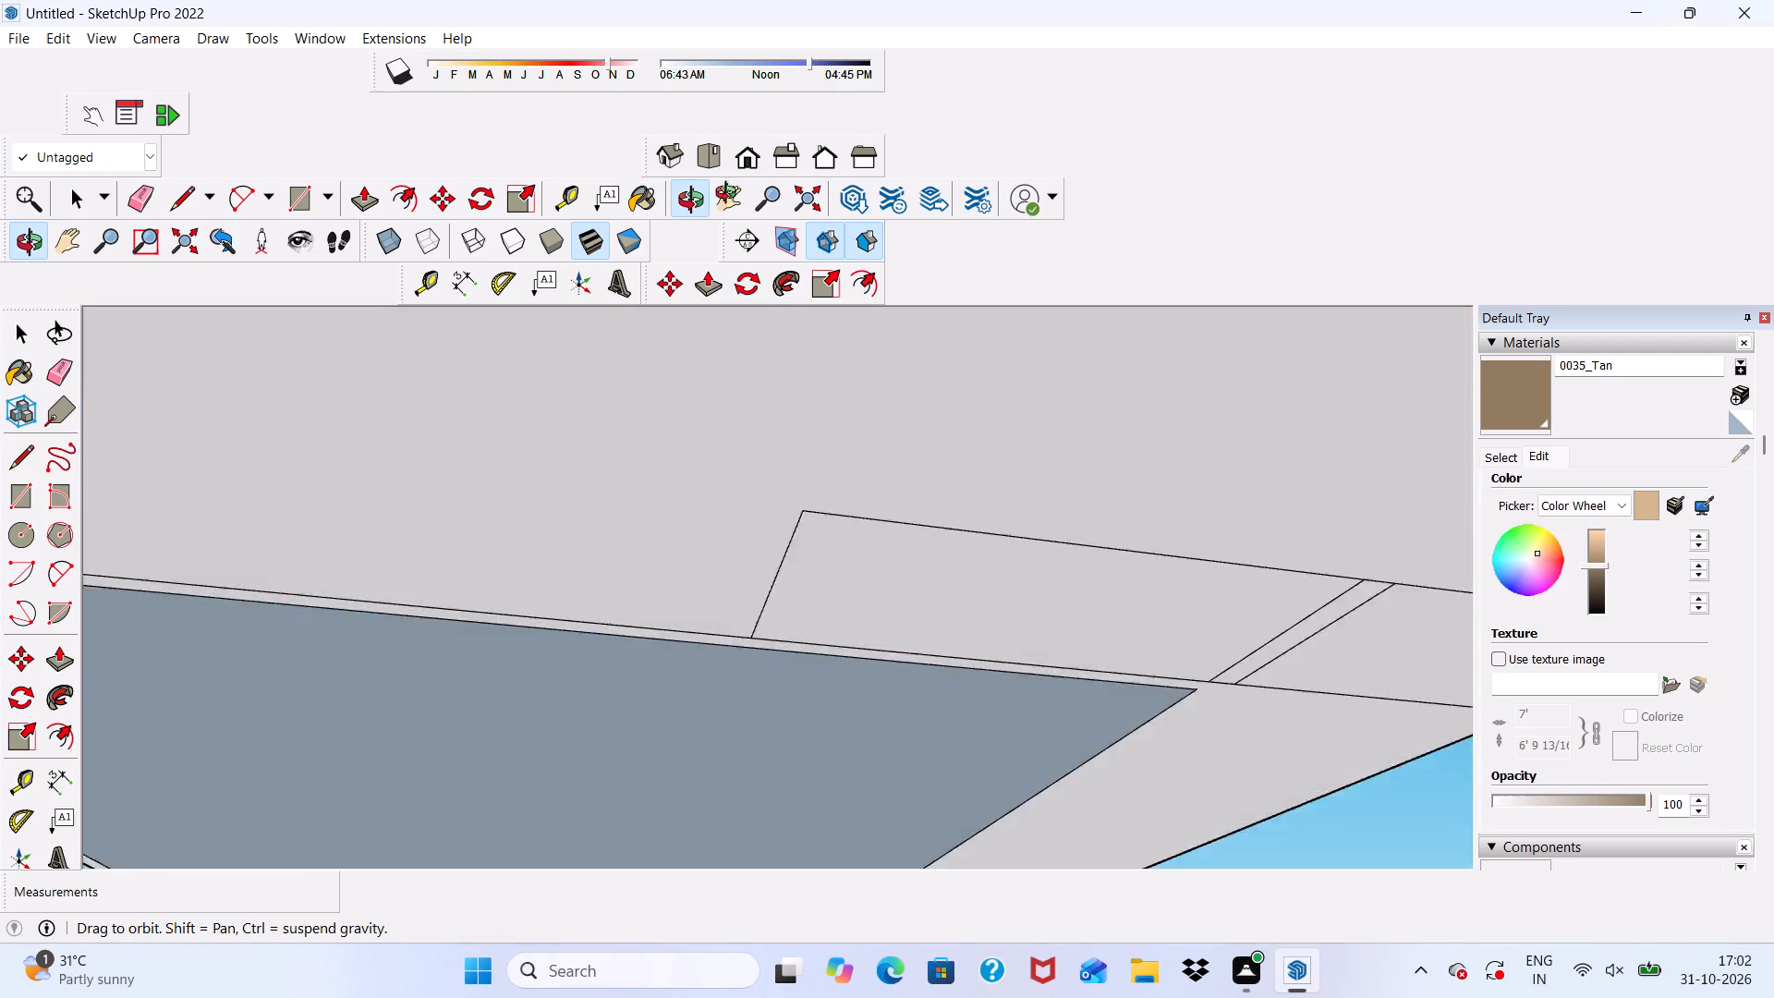
{"action": "middle_click_drag", "start_coordinate": [730, 195], "coordinate": [757, 525]}
{"action": "scroll", "coordinate": [768, 486], "scroll_direction": "up", "scroll_amount": 1}
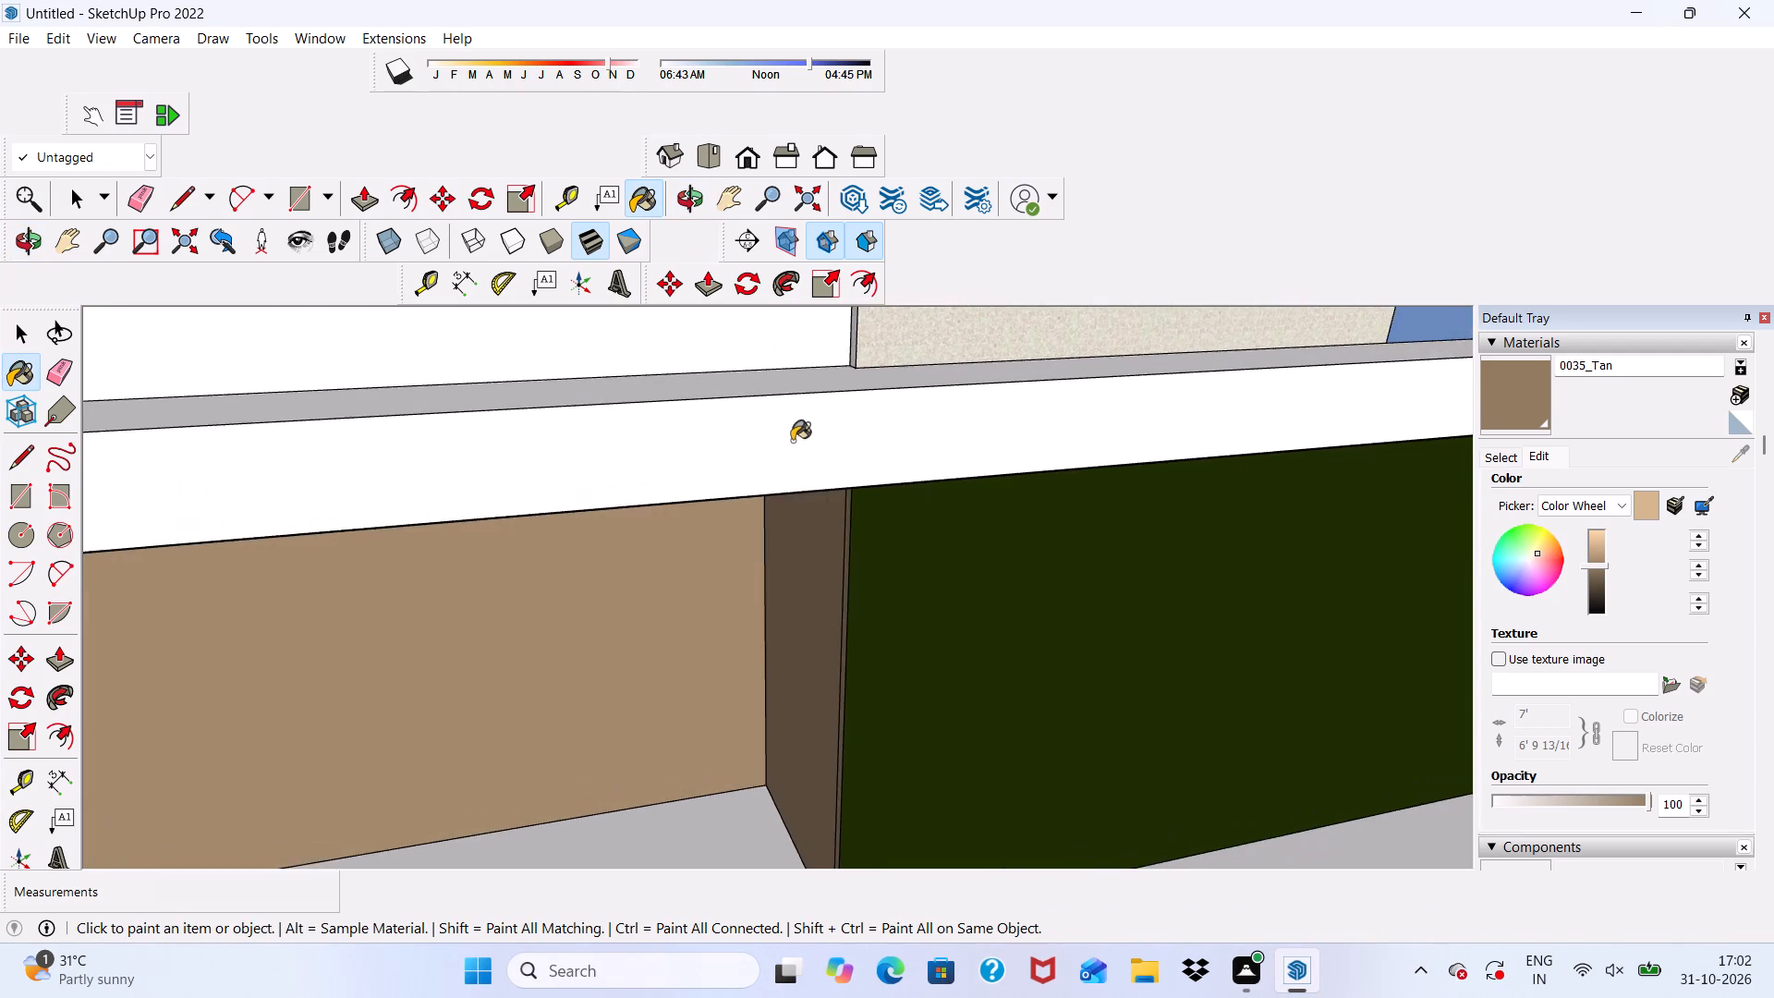
{"action": "scroll", "coordinate": [792, 442], "scroll_direction": "down", "scroll_amount": 5}
{"action": "middle_click_drag", "start_coordinate": [806, 558], "coordinate": [469, 434]}
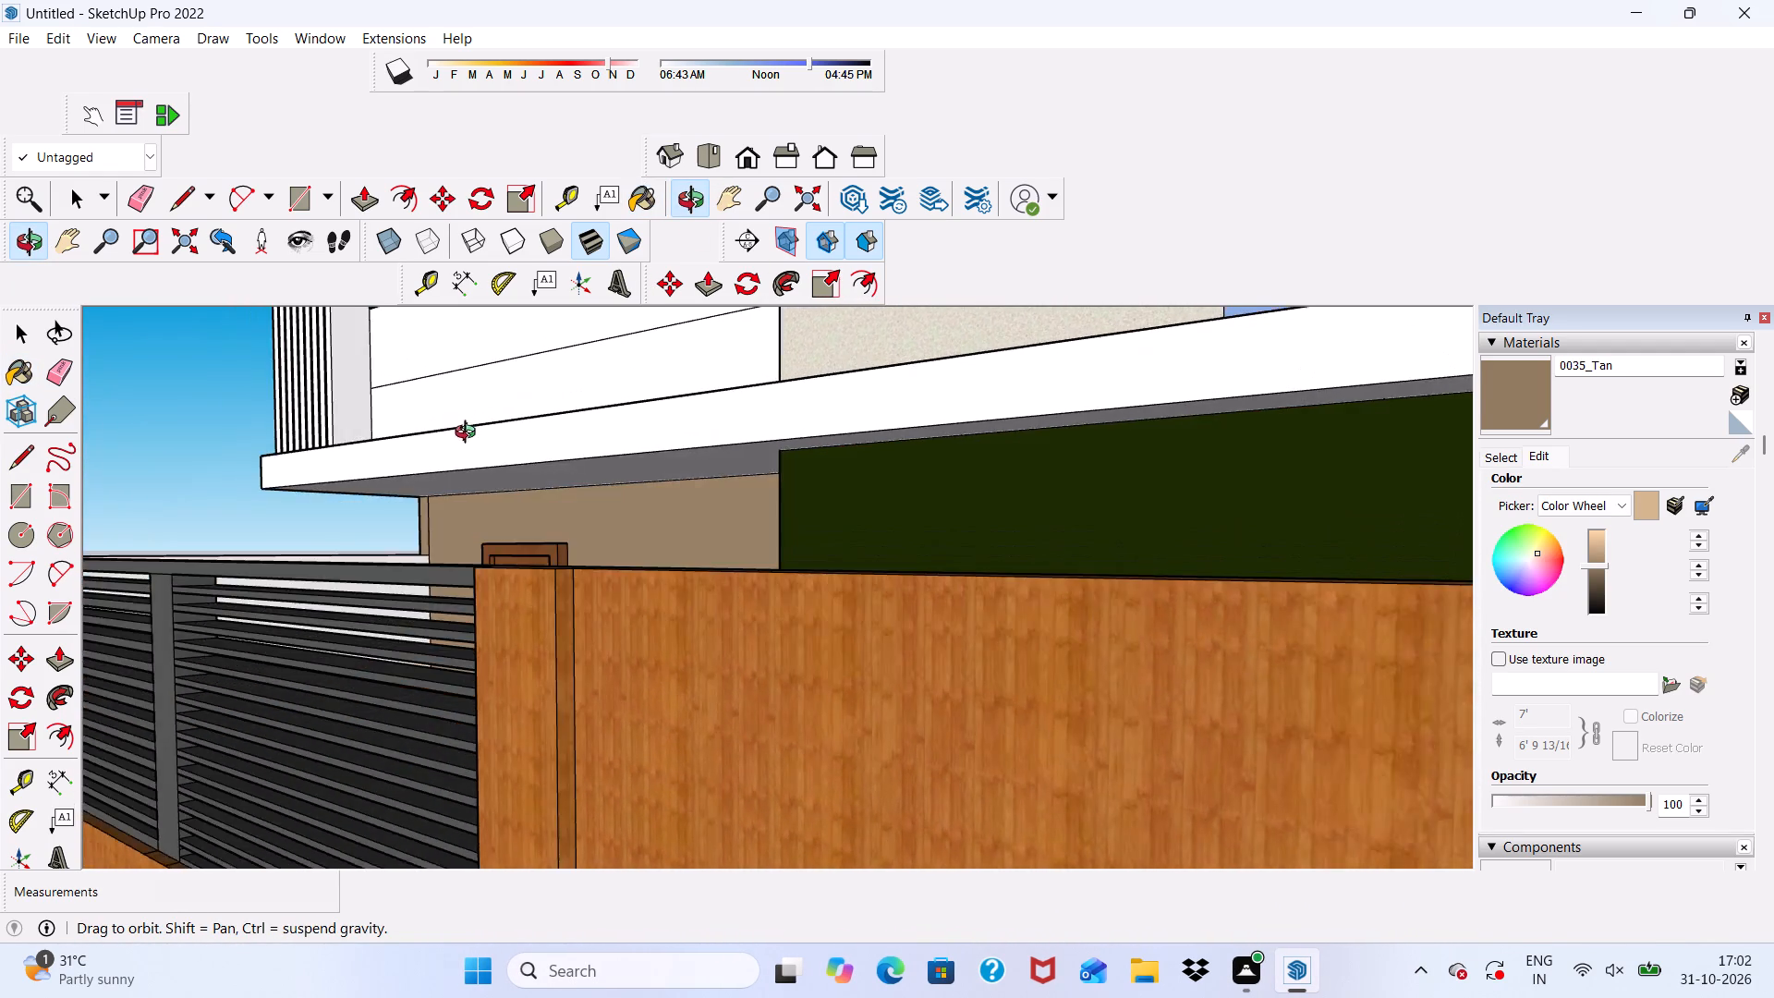
{"action": "middle_click_drag", "start_coordinate": [469, 434], "coordinate": [793, 511]}
{"action": "scroll", "coordinate": [832, 524], "scroll_direction": "down", "scroll_amount": 6}
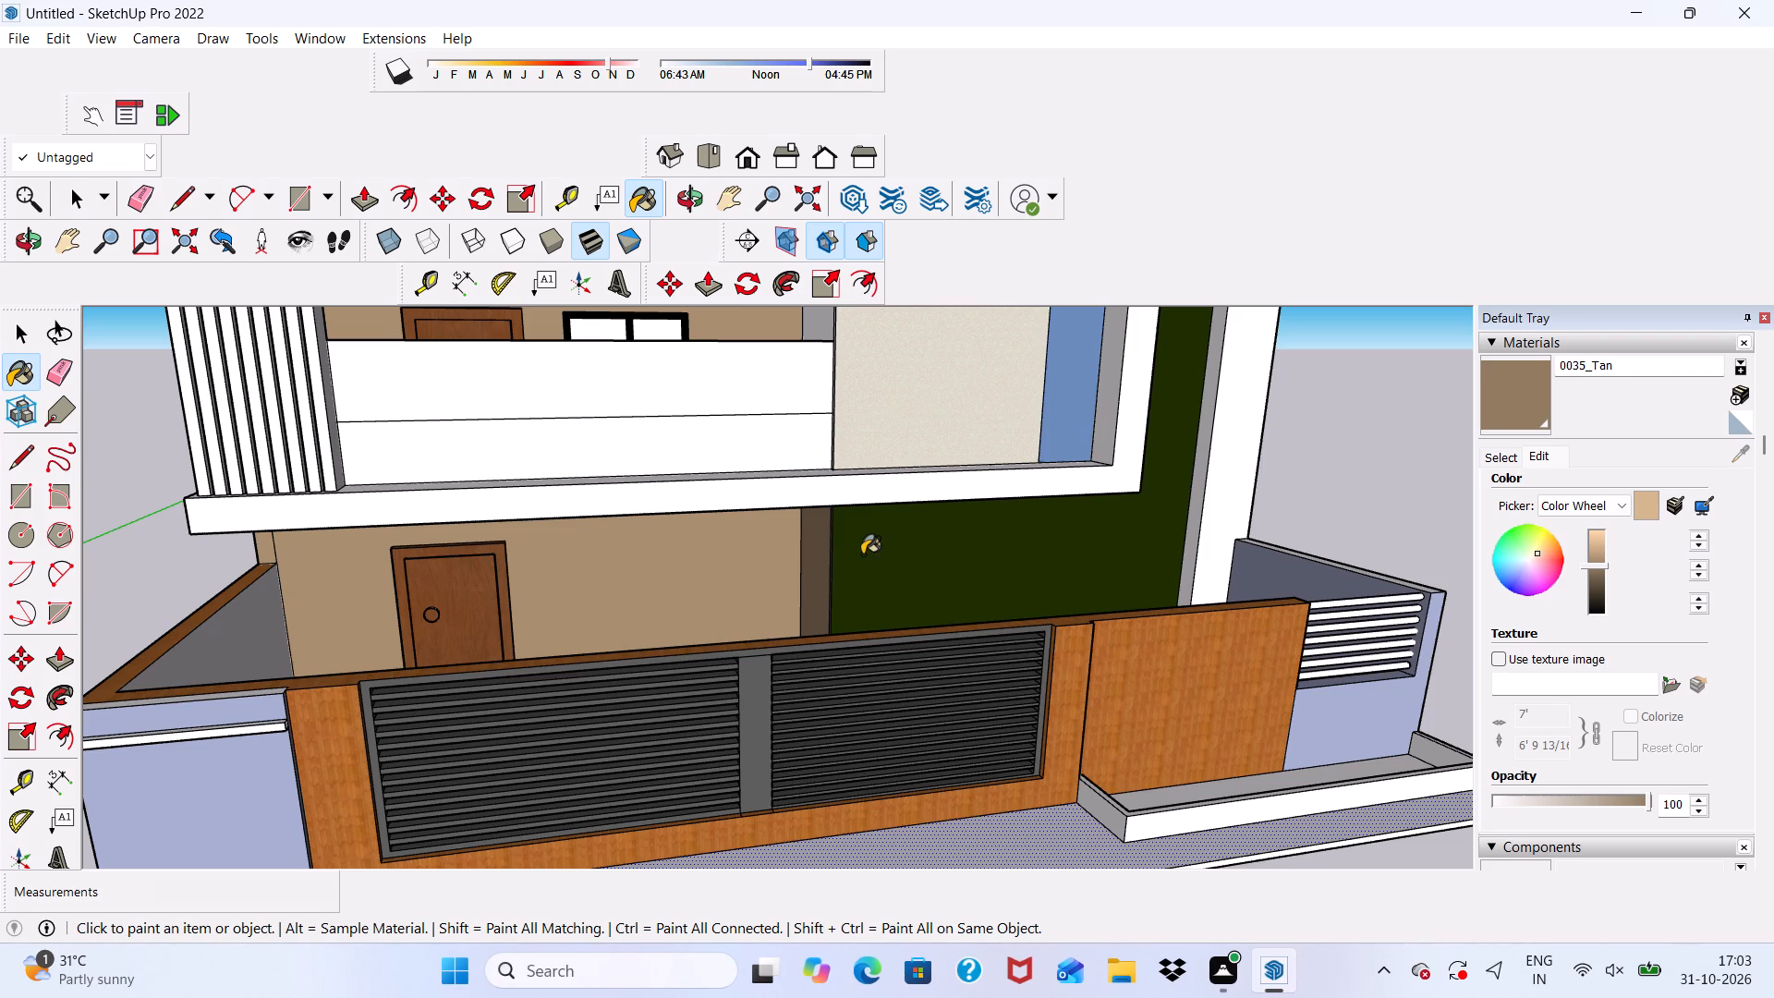
{"action": "scroll", "coordinate": [876, 574], "scroll_direction": "down", "scroll_amount": 5}
{"action": "middle_click_drag", "start_coordinate": [891, 608], "coordinate": [796, 600]}
{"action": "scroll", "coordinate": [806, 487], "scroll_direction": "up", "scroll_amount": 5}
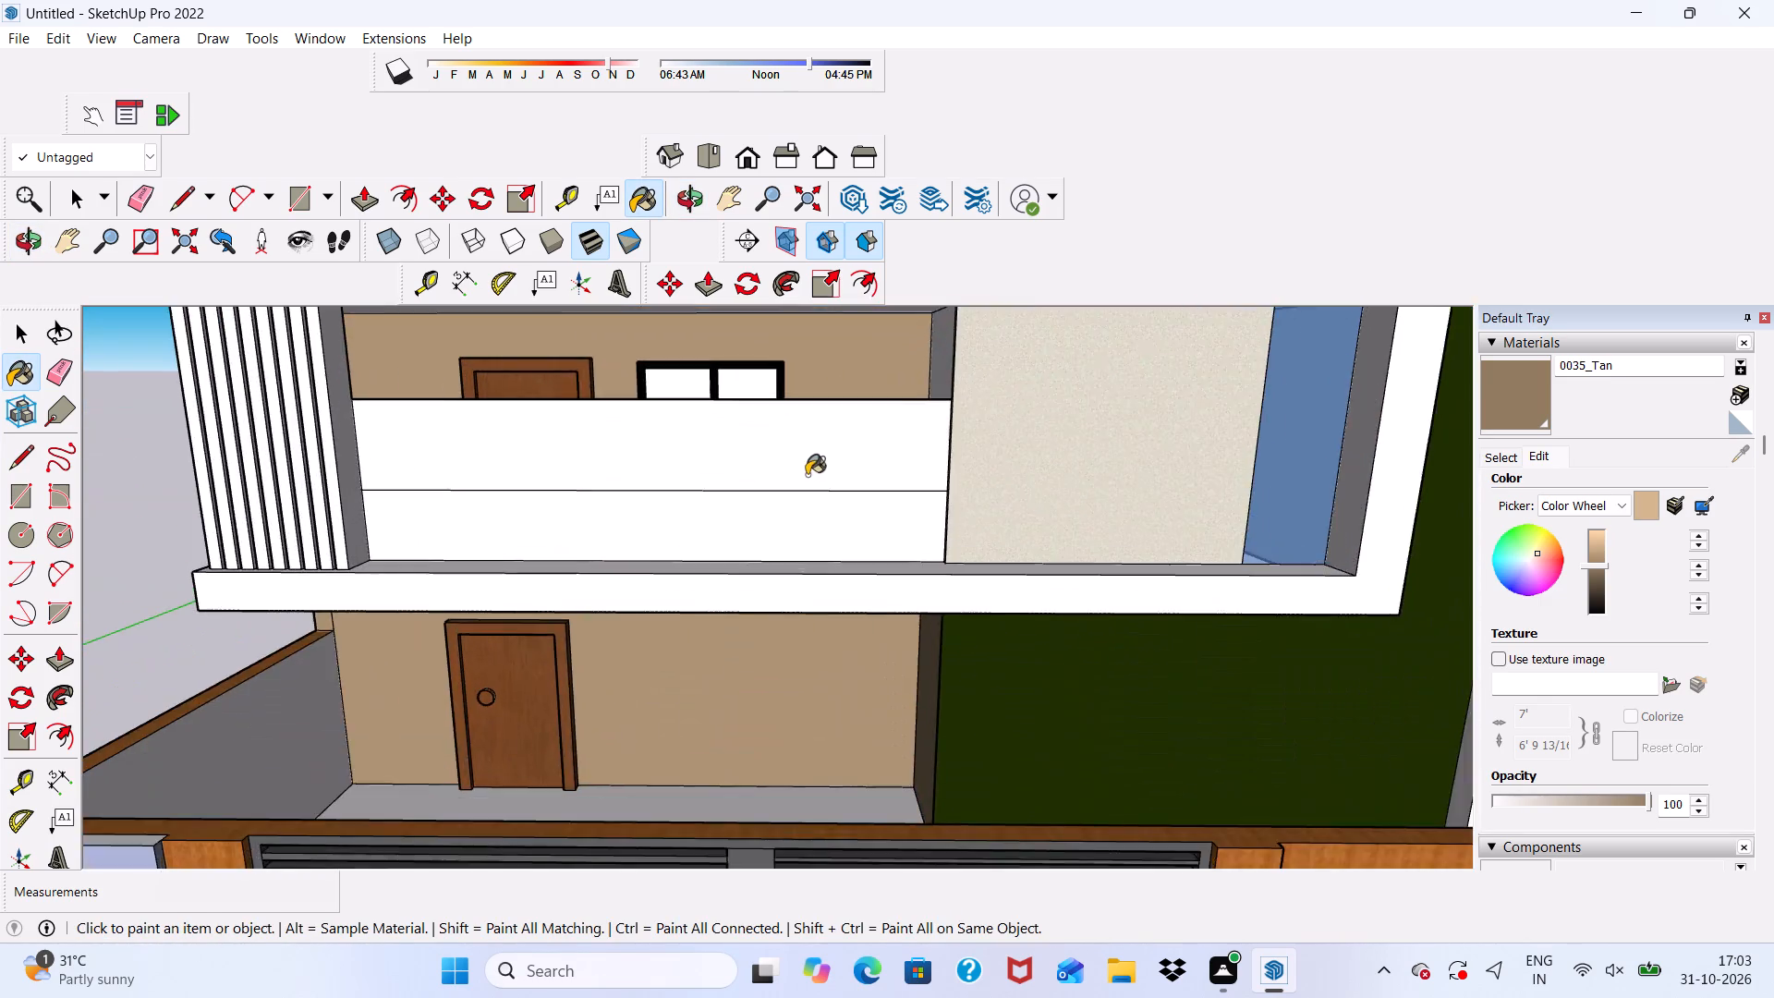
{"action": "scroll", "coordinate": [807, 475], "scroll_direction": "up", "scroll_amount": 6}
{"action": "middle_click_drag", "start_coordinate": [826, 471], "coordinate": [905, 517]}
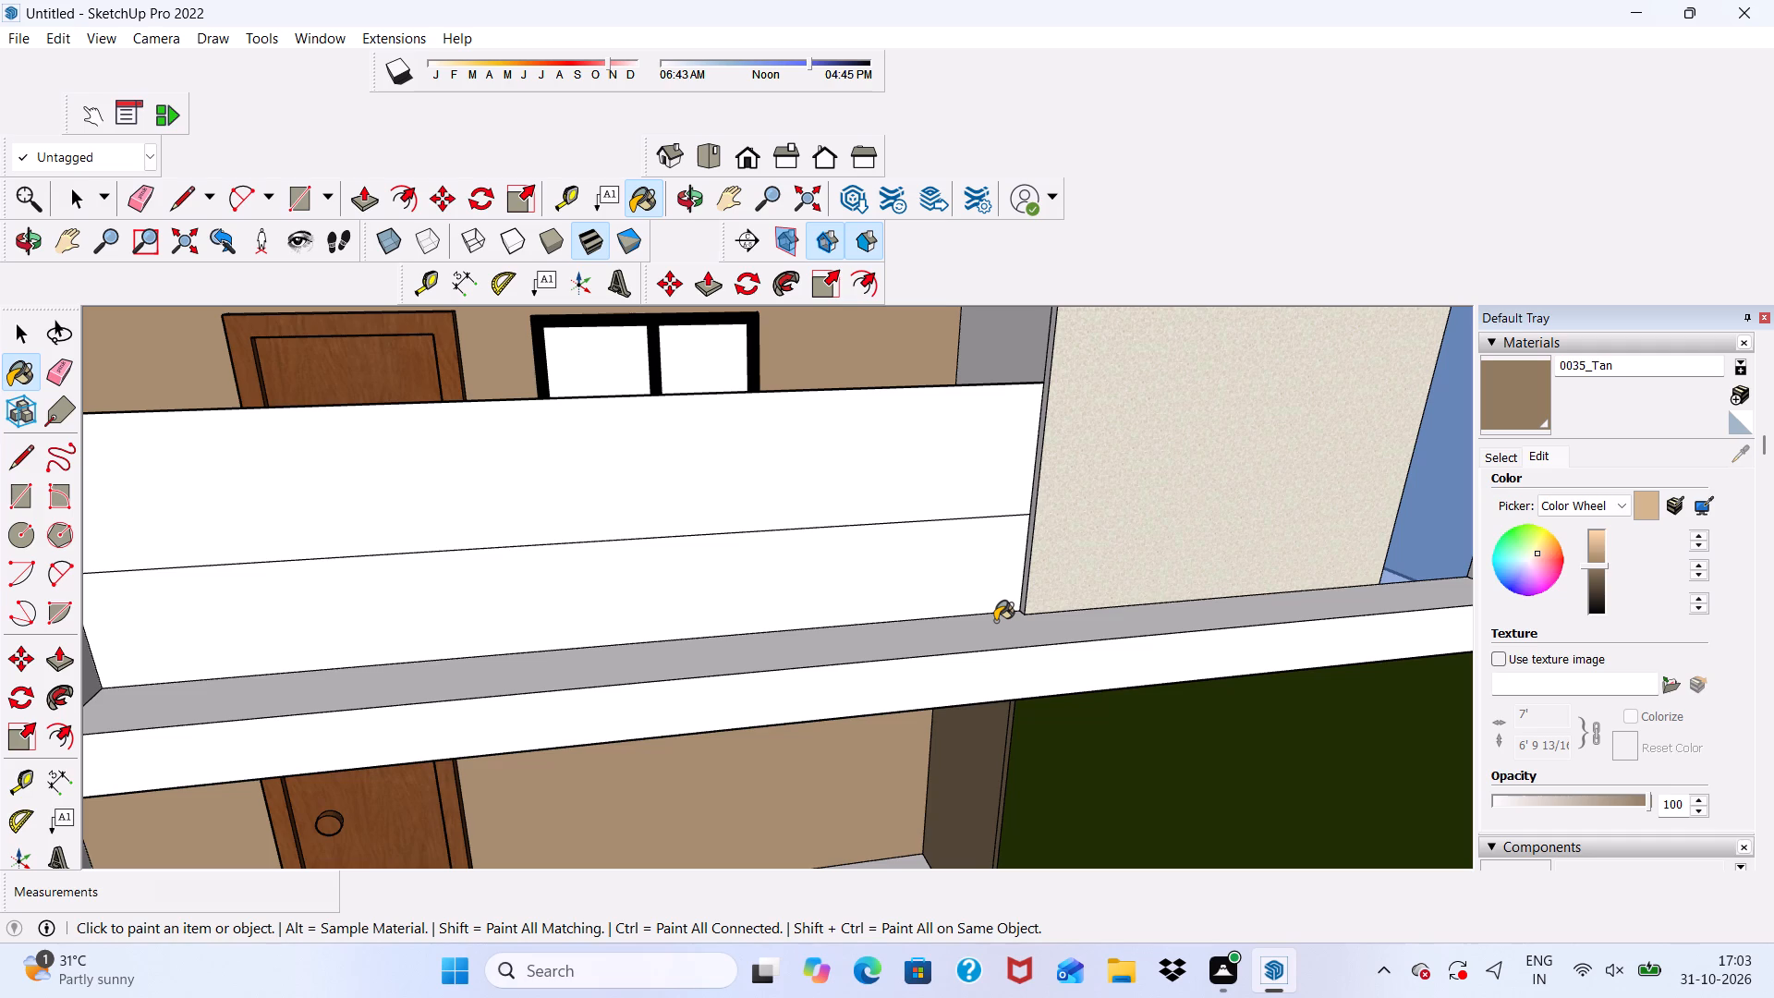
{"action": "scroll", "coordinate": [980, 648], "scroll_direction": "down", "scroll_amount": 2}
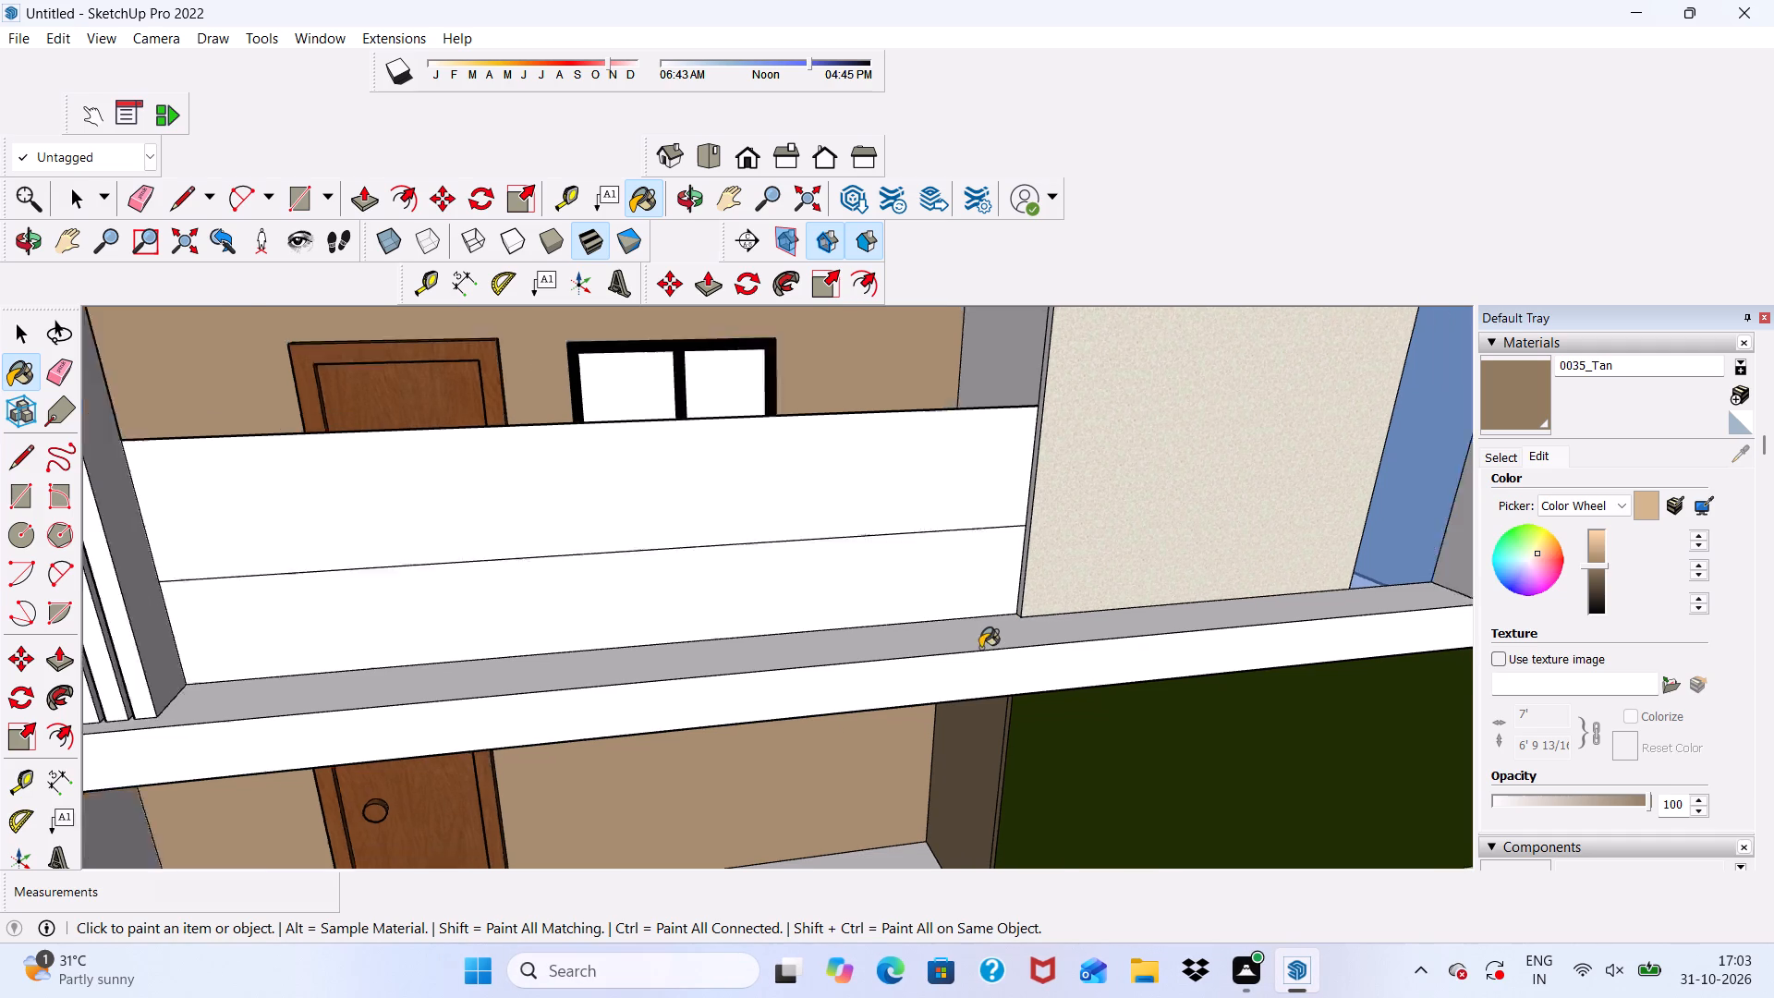
Examine the balcony parapets, back walls and windows across the front facade.
{"action": "scroll", "coordinate": [980, 648], "scroll_direction": "down", "scroll_amount": 3}
{"action": "middle_click_drag", "start_coordinate": [979, 634], "coordinate": [907, 587]}
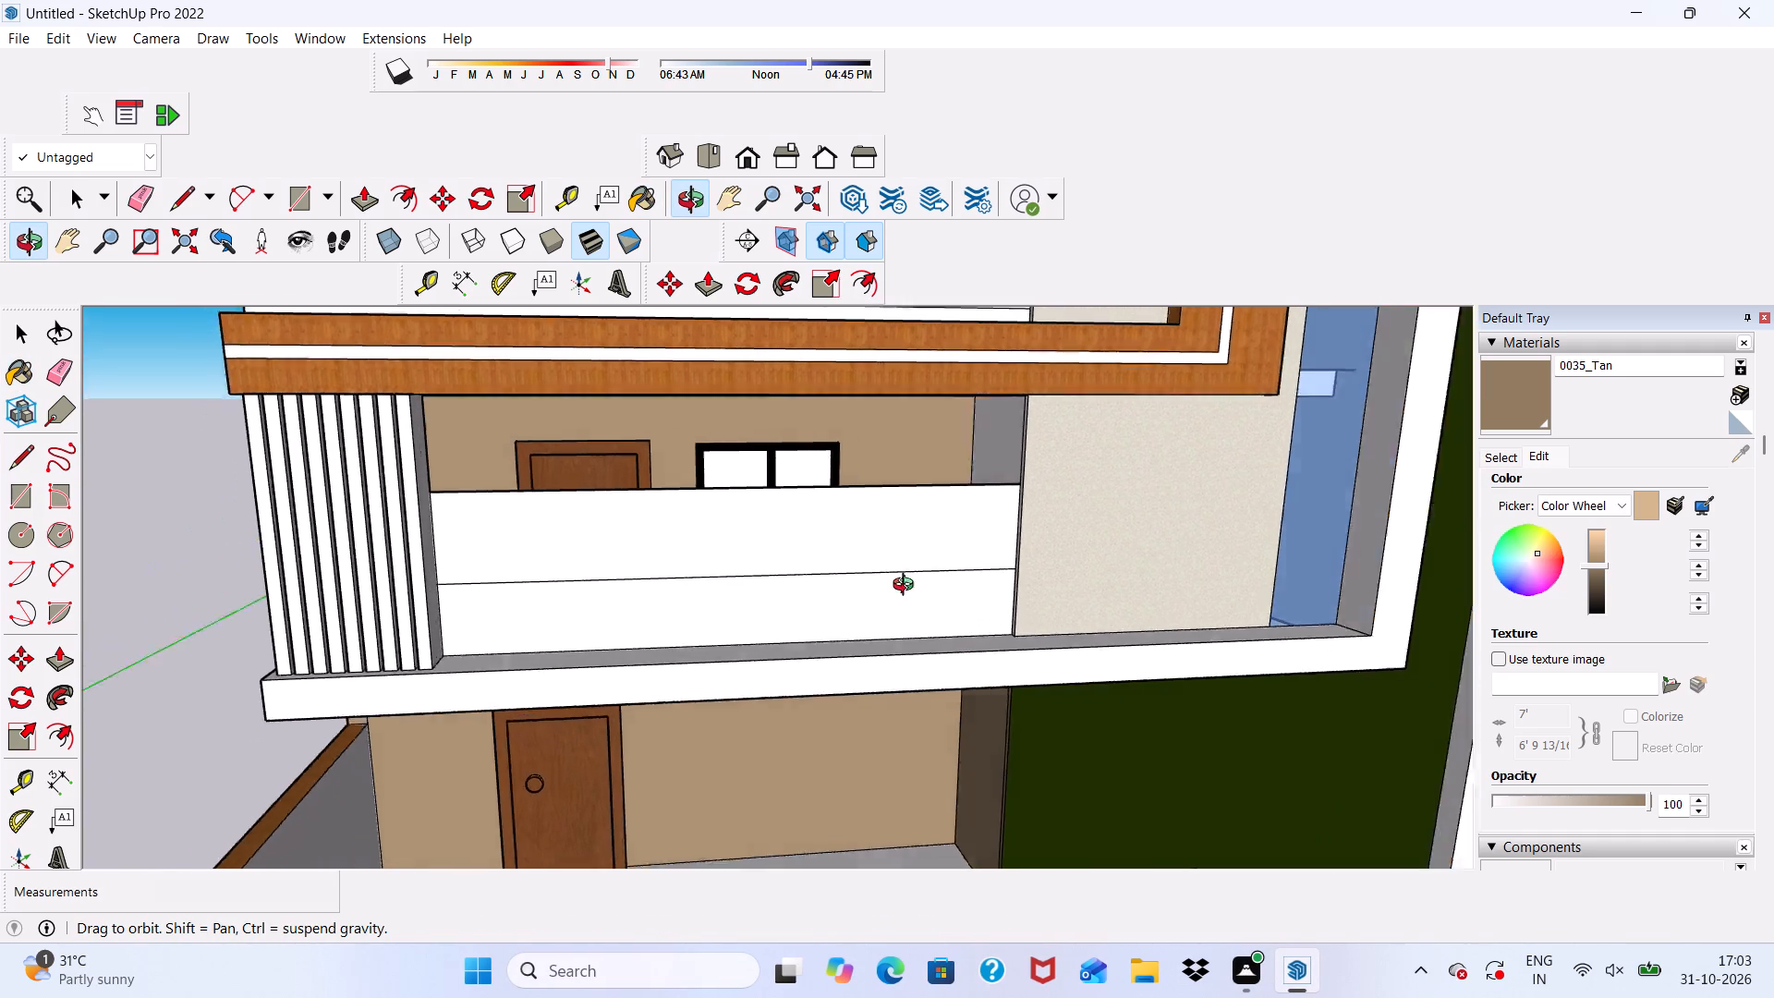
{"action": "middle_click_drag", "start_coordinate": [907, 587], "coordinate": [884, 596]}
{"action": "scroll", "coordinate": [881, 568], "scroll_direction": "down", "scroll_amount": 4}
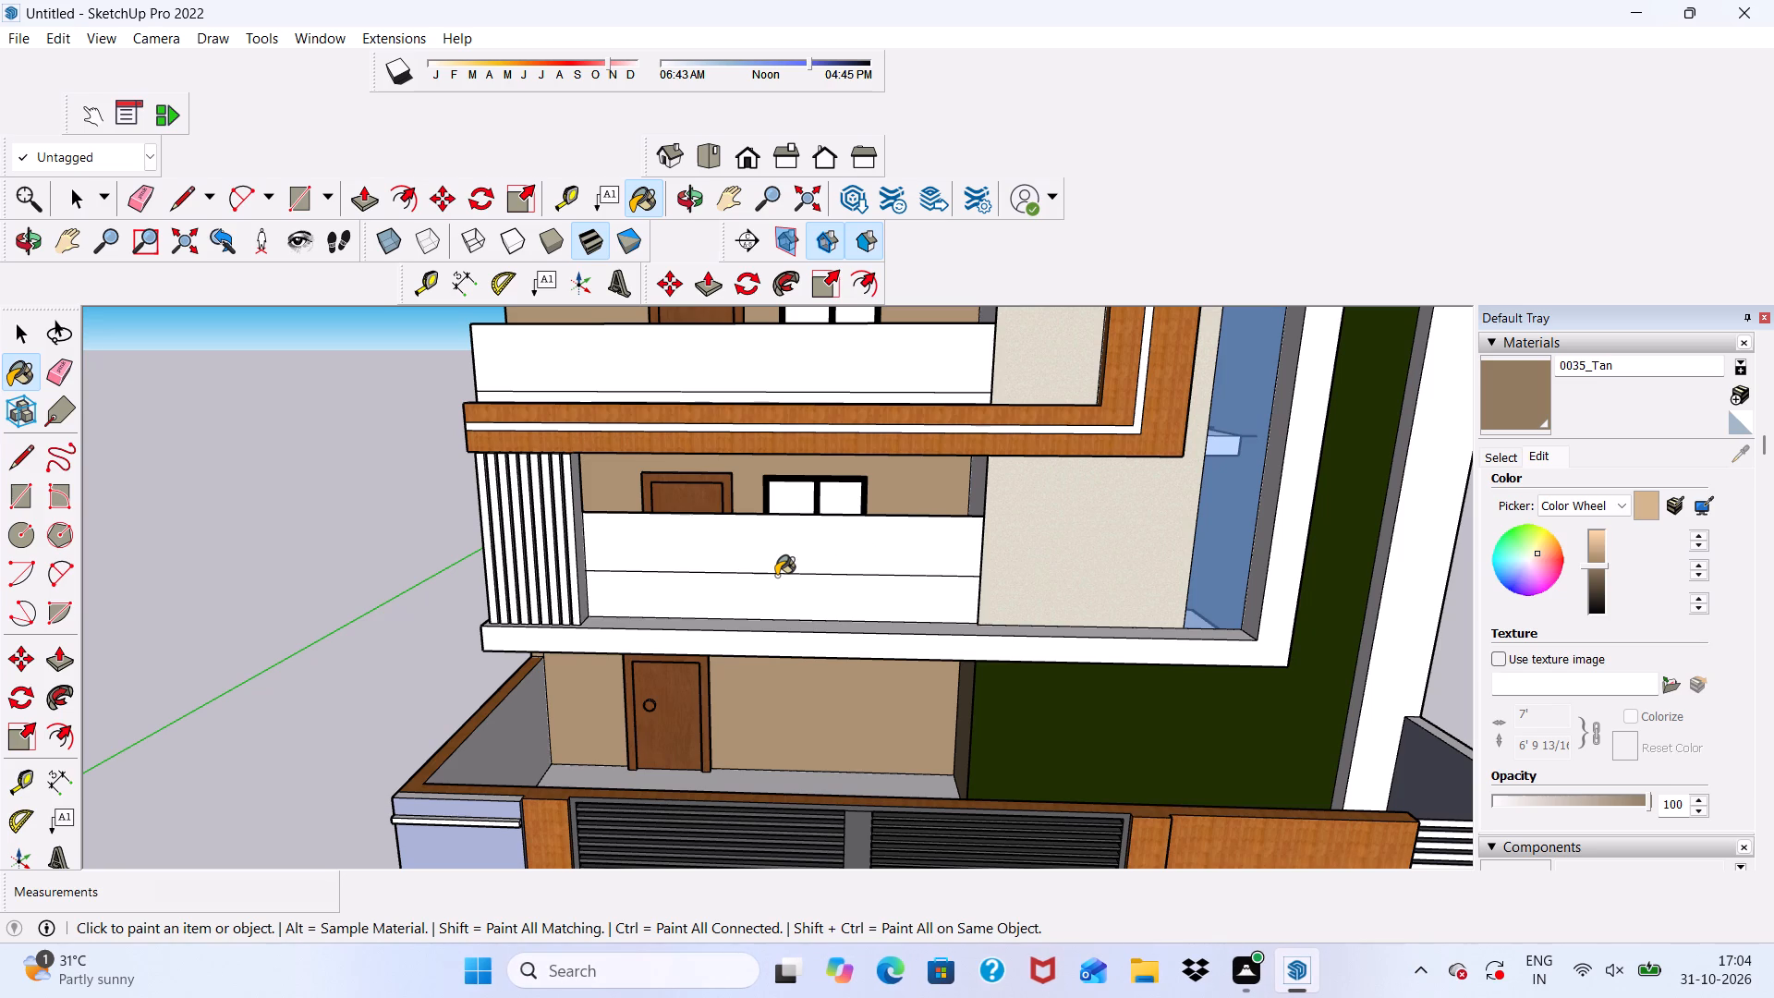
{"action": "scroll", "coordinate": [793, 510], "scroll_direction": "up", "scroll_amount": 5}
{"action": "scroll", "coordinate": [787, 518], "scroll_direction": "down", "scroll_amount": 6}
{"action": "middle_click_drag", "start_coordinate": [917, 656], "coordinate": [904, 597]}
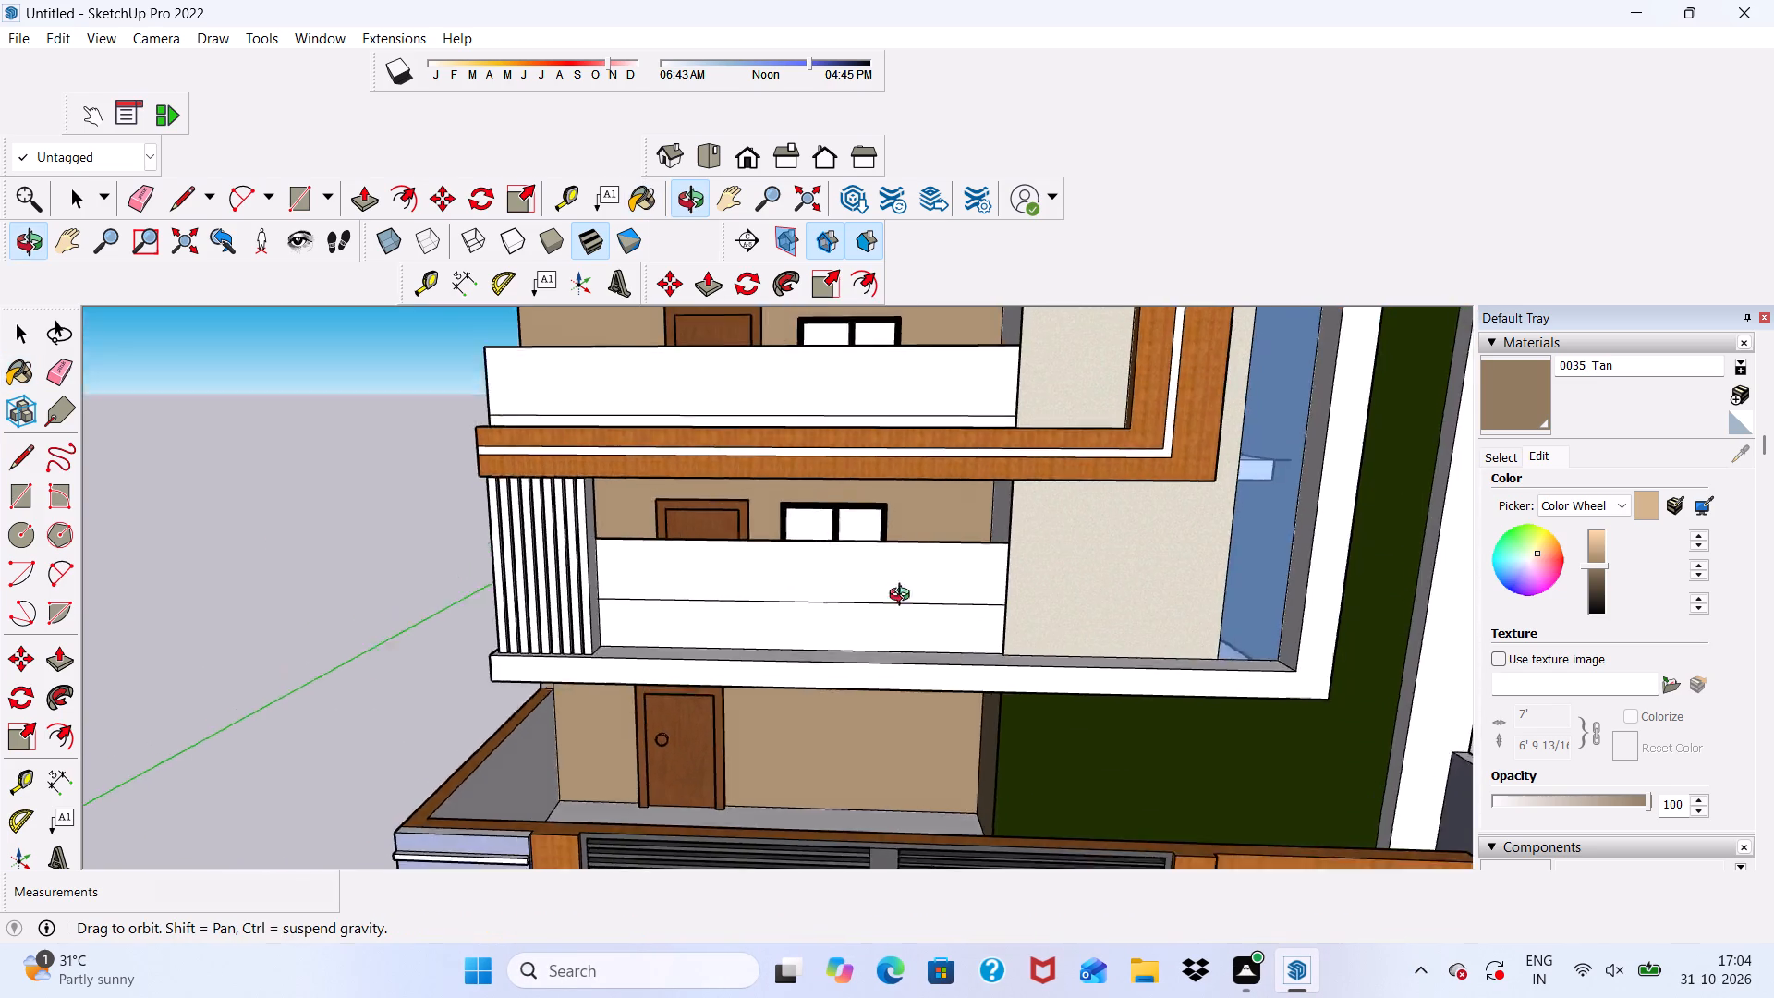
{"action": "middle_click_drag", "start_coordinate": [904, 597], "coordinate": [945, 607]}
{"action": "left_click_drag", "start_coordinate": [957, 650], "coordinate": [1052, 613]}
{"action": "key", "text": "space"}
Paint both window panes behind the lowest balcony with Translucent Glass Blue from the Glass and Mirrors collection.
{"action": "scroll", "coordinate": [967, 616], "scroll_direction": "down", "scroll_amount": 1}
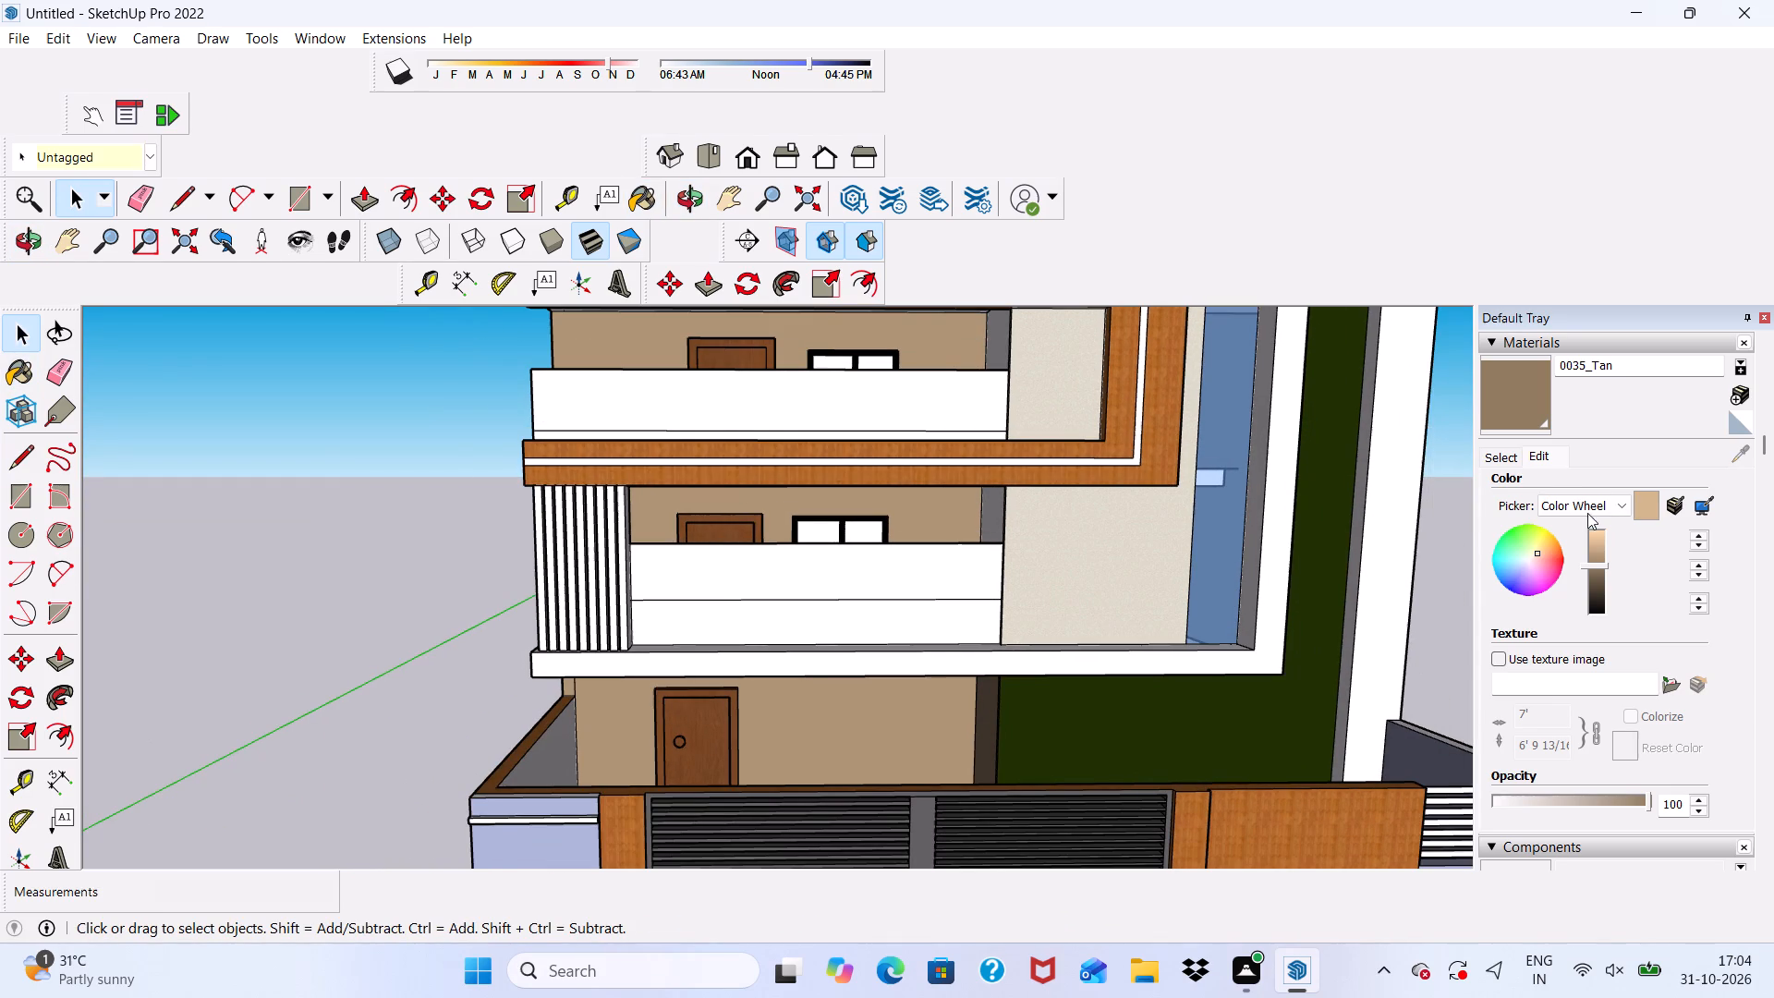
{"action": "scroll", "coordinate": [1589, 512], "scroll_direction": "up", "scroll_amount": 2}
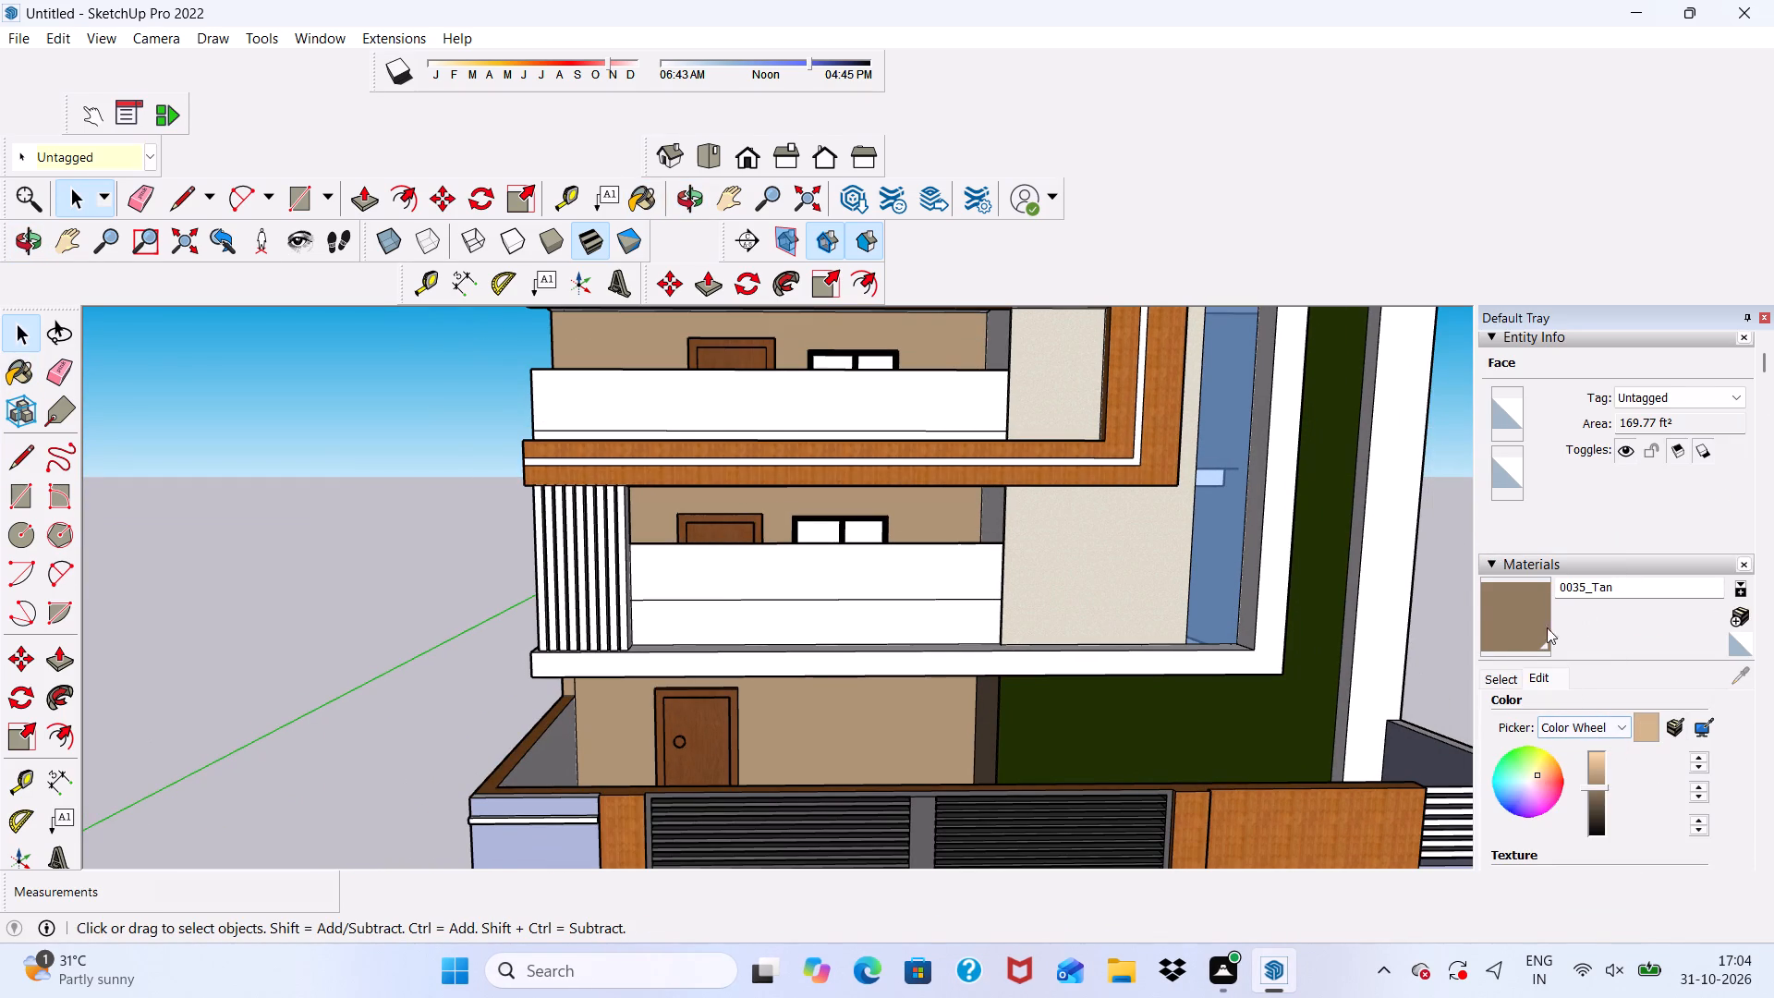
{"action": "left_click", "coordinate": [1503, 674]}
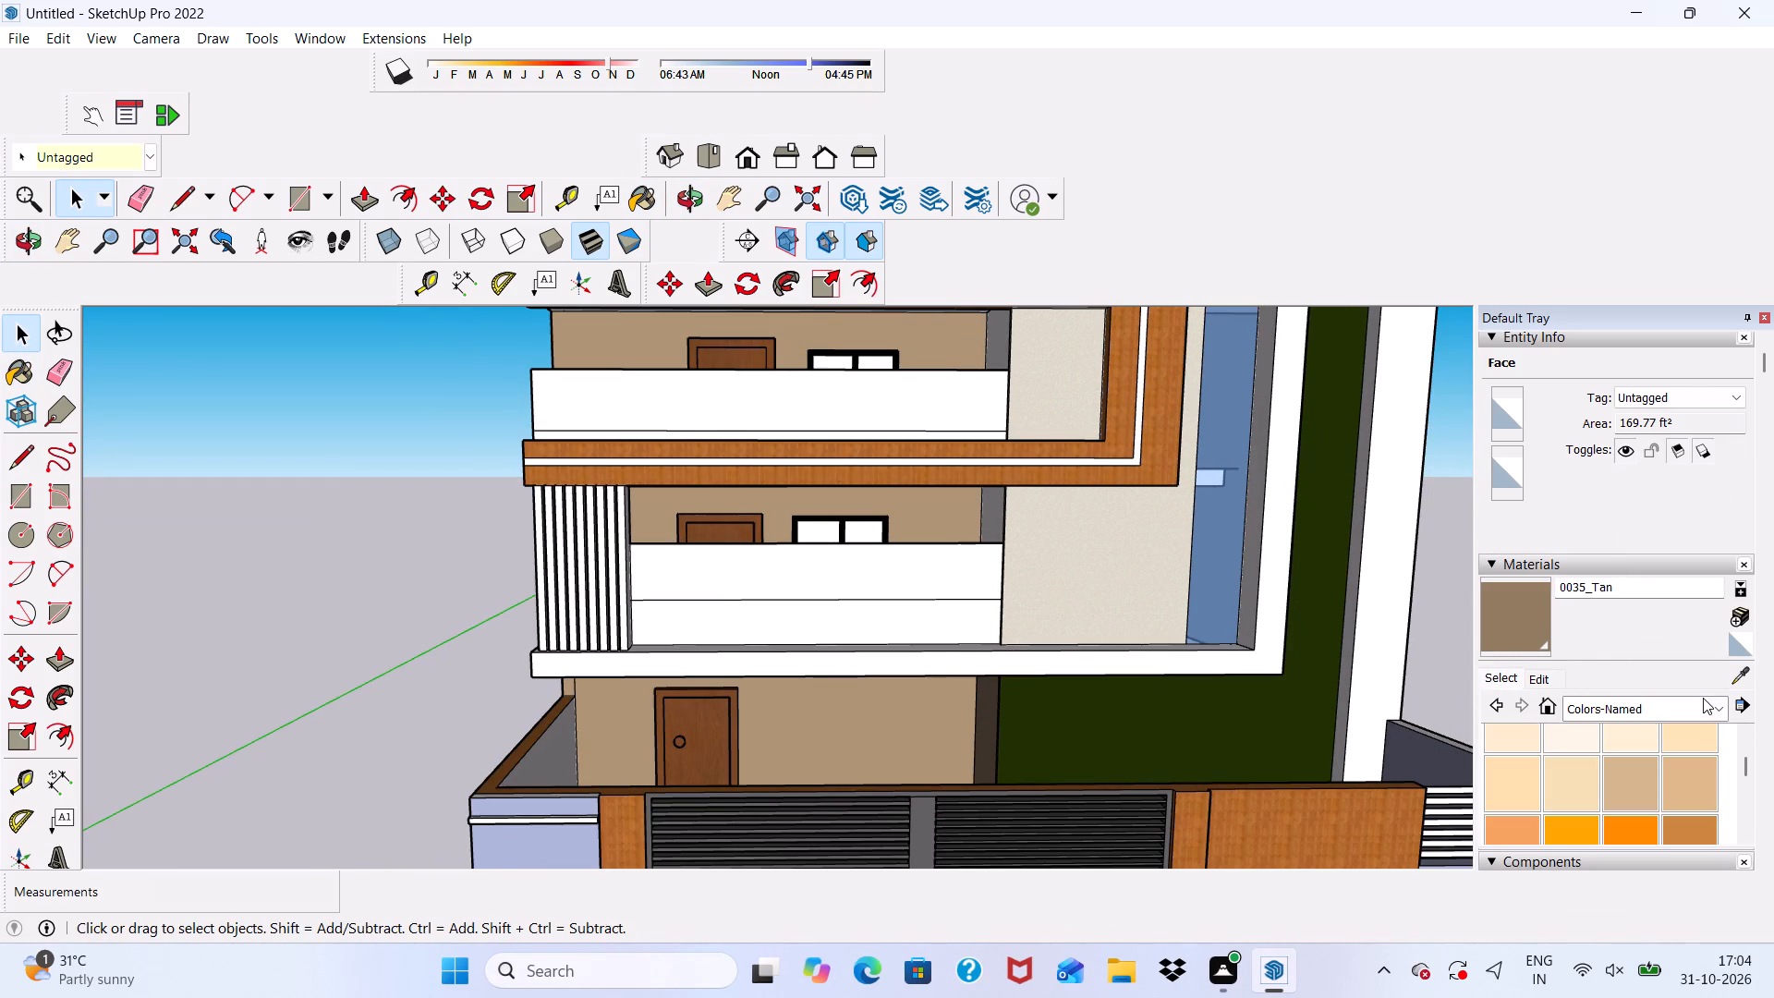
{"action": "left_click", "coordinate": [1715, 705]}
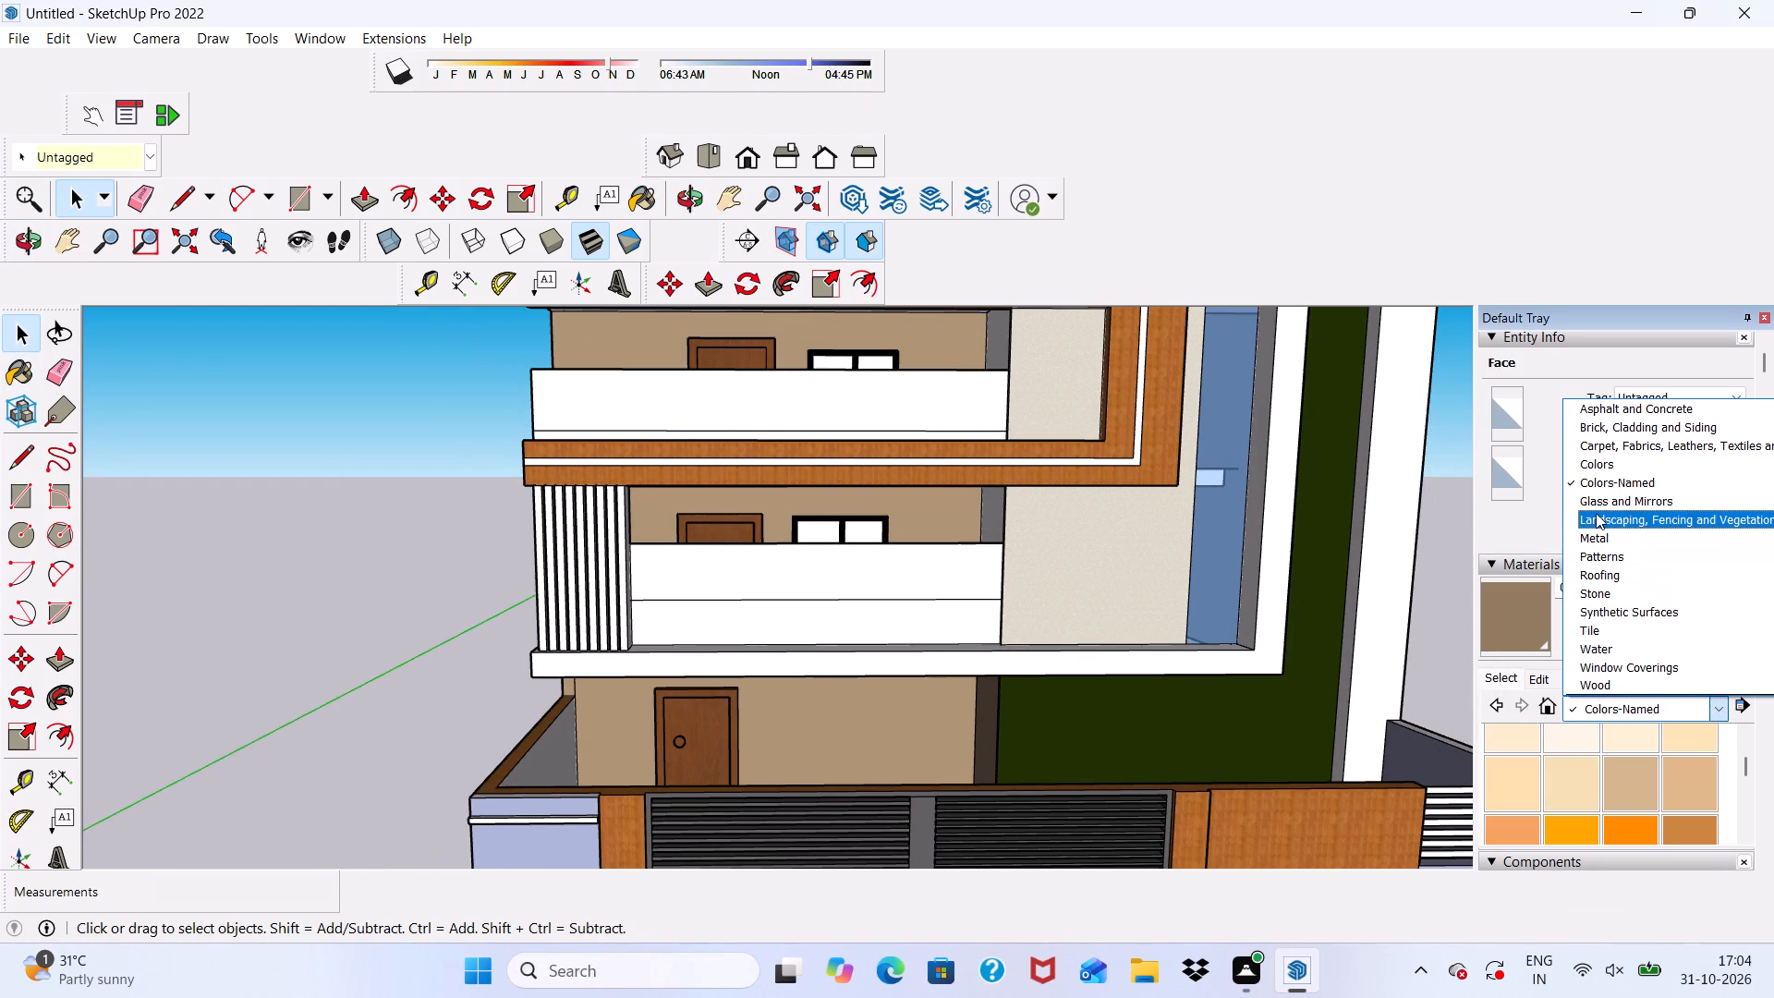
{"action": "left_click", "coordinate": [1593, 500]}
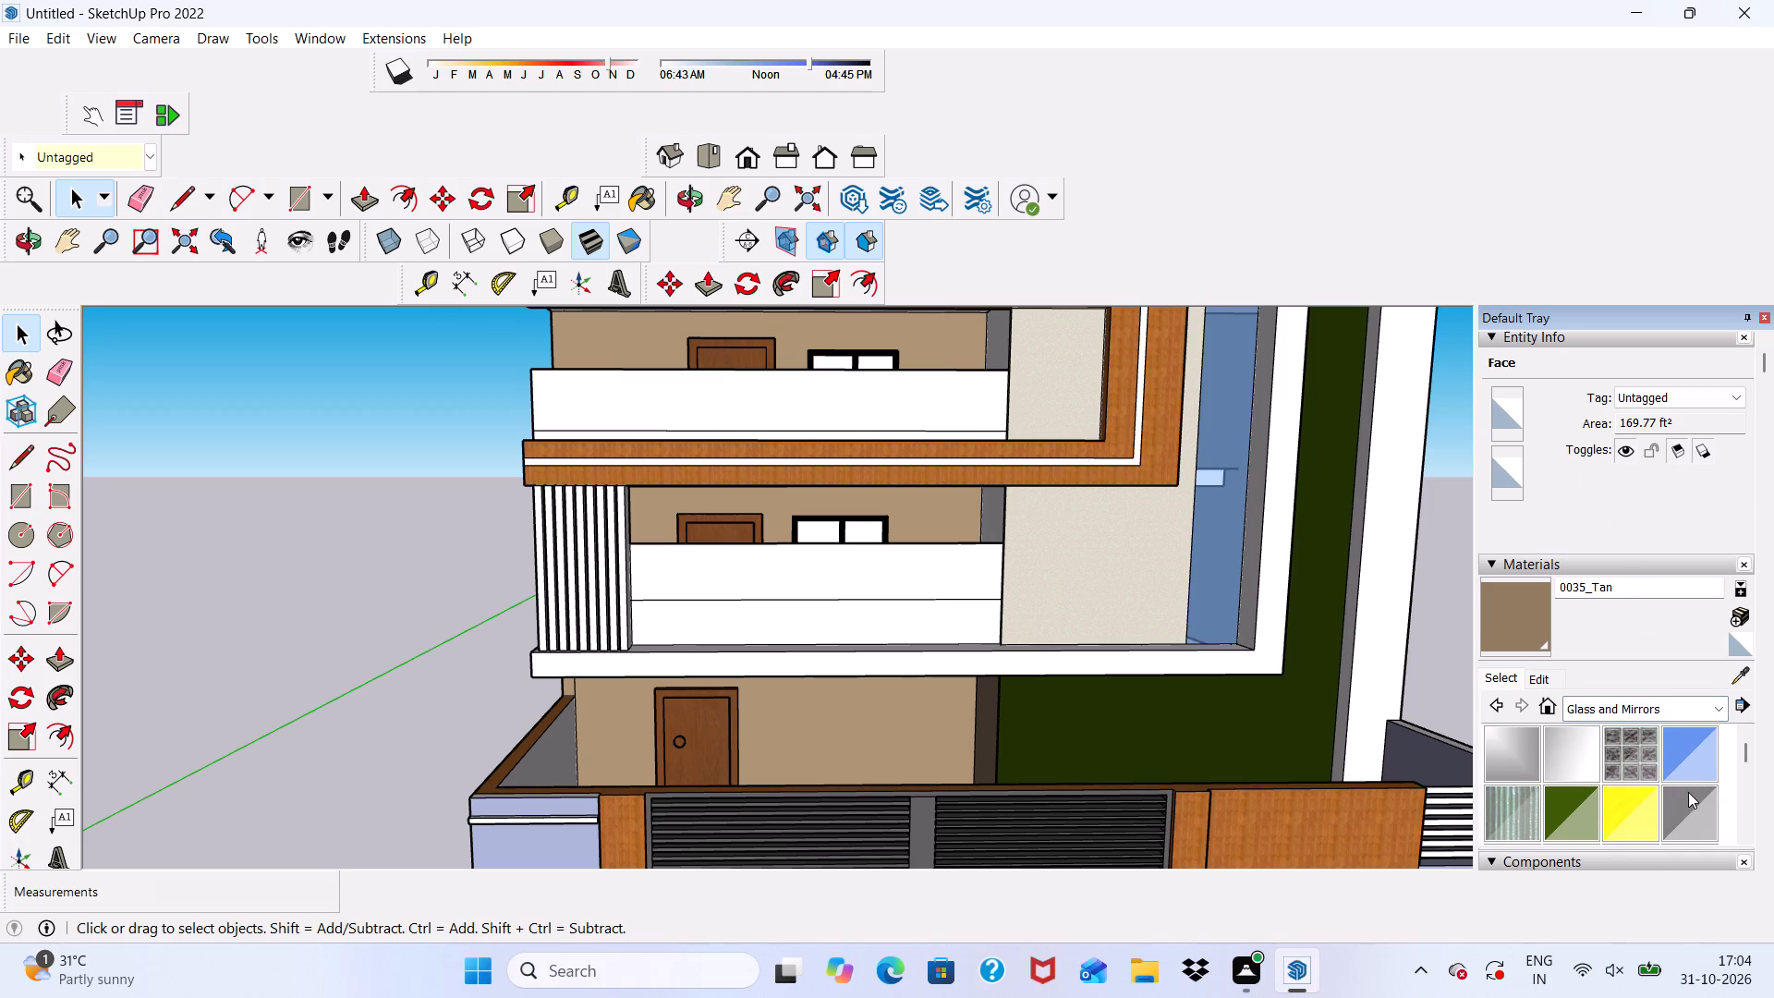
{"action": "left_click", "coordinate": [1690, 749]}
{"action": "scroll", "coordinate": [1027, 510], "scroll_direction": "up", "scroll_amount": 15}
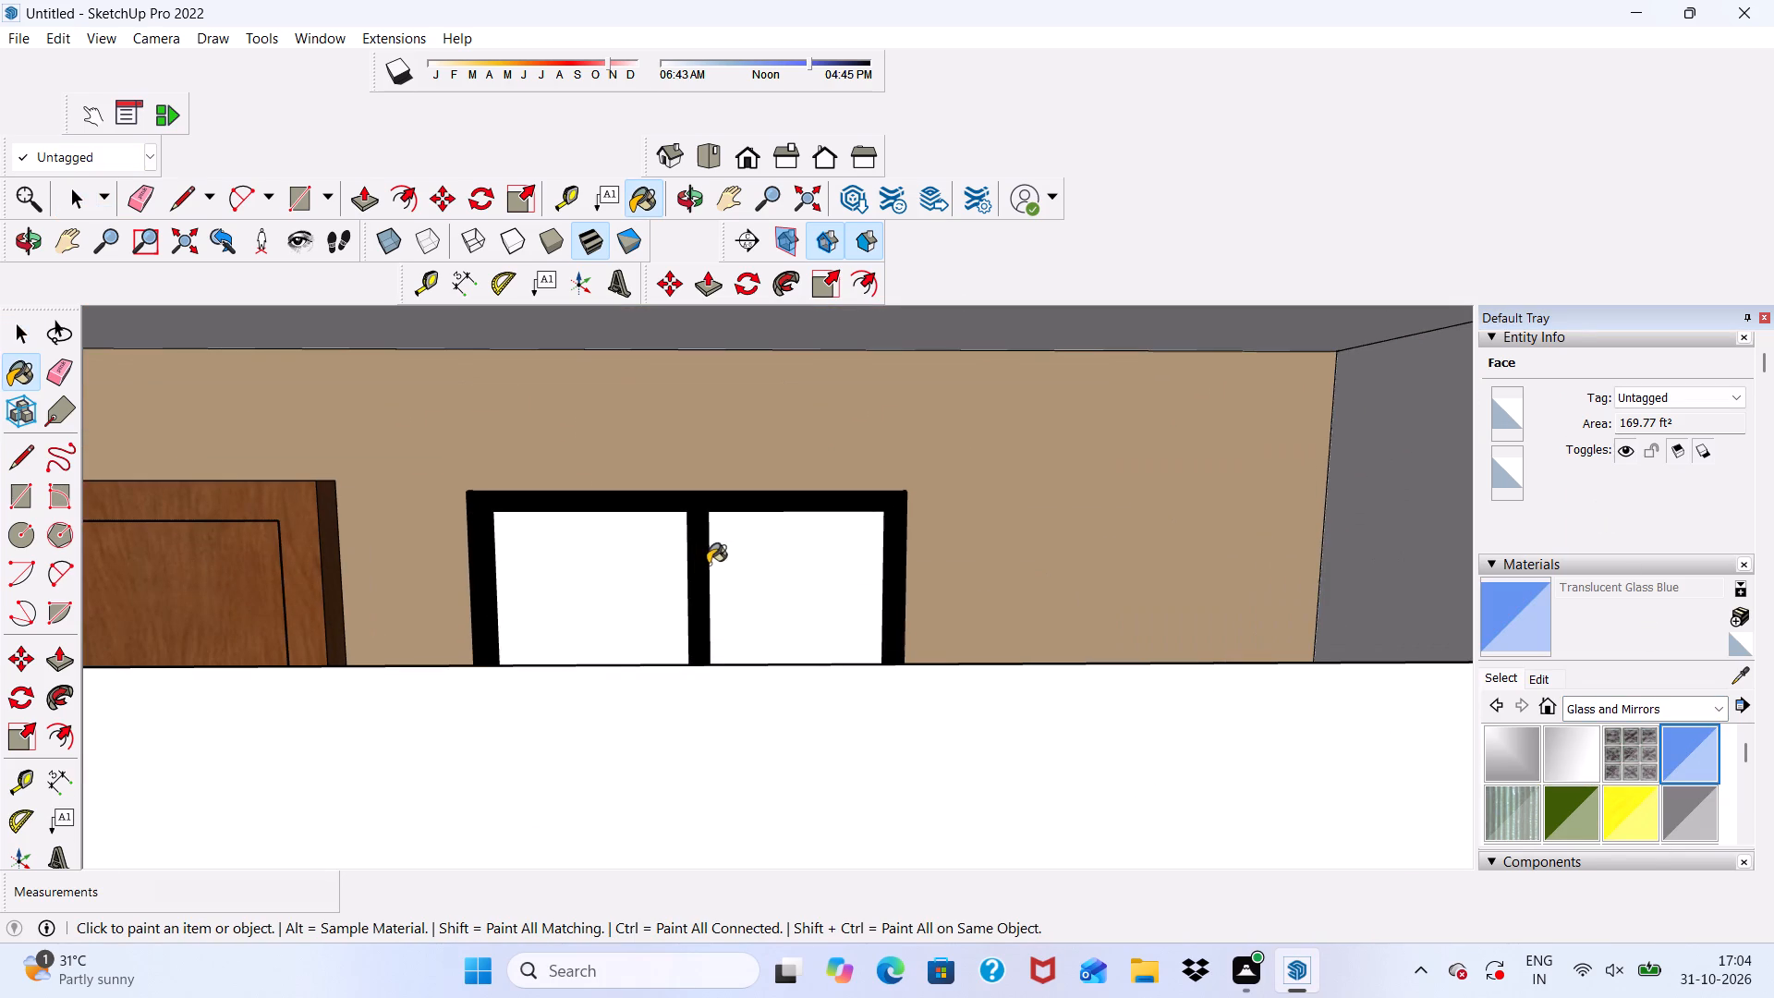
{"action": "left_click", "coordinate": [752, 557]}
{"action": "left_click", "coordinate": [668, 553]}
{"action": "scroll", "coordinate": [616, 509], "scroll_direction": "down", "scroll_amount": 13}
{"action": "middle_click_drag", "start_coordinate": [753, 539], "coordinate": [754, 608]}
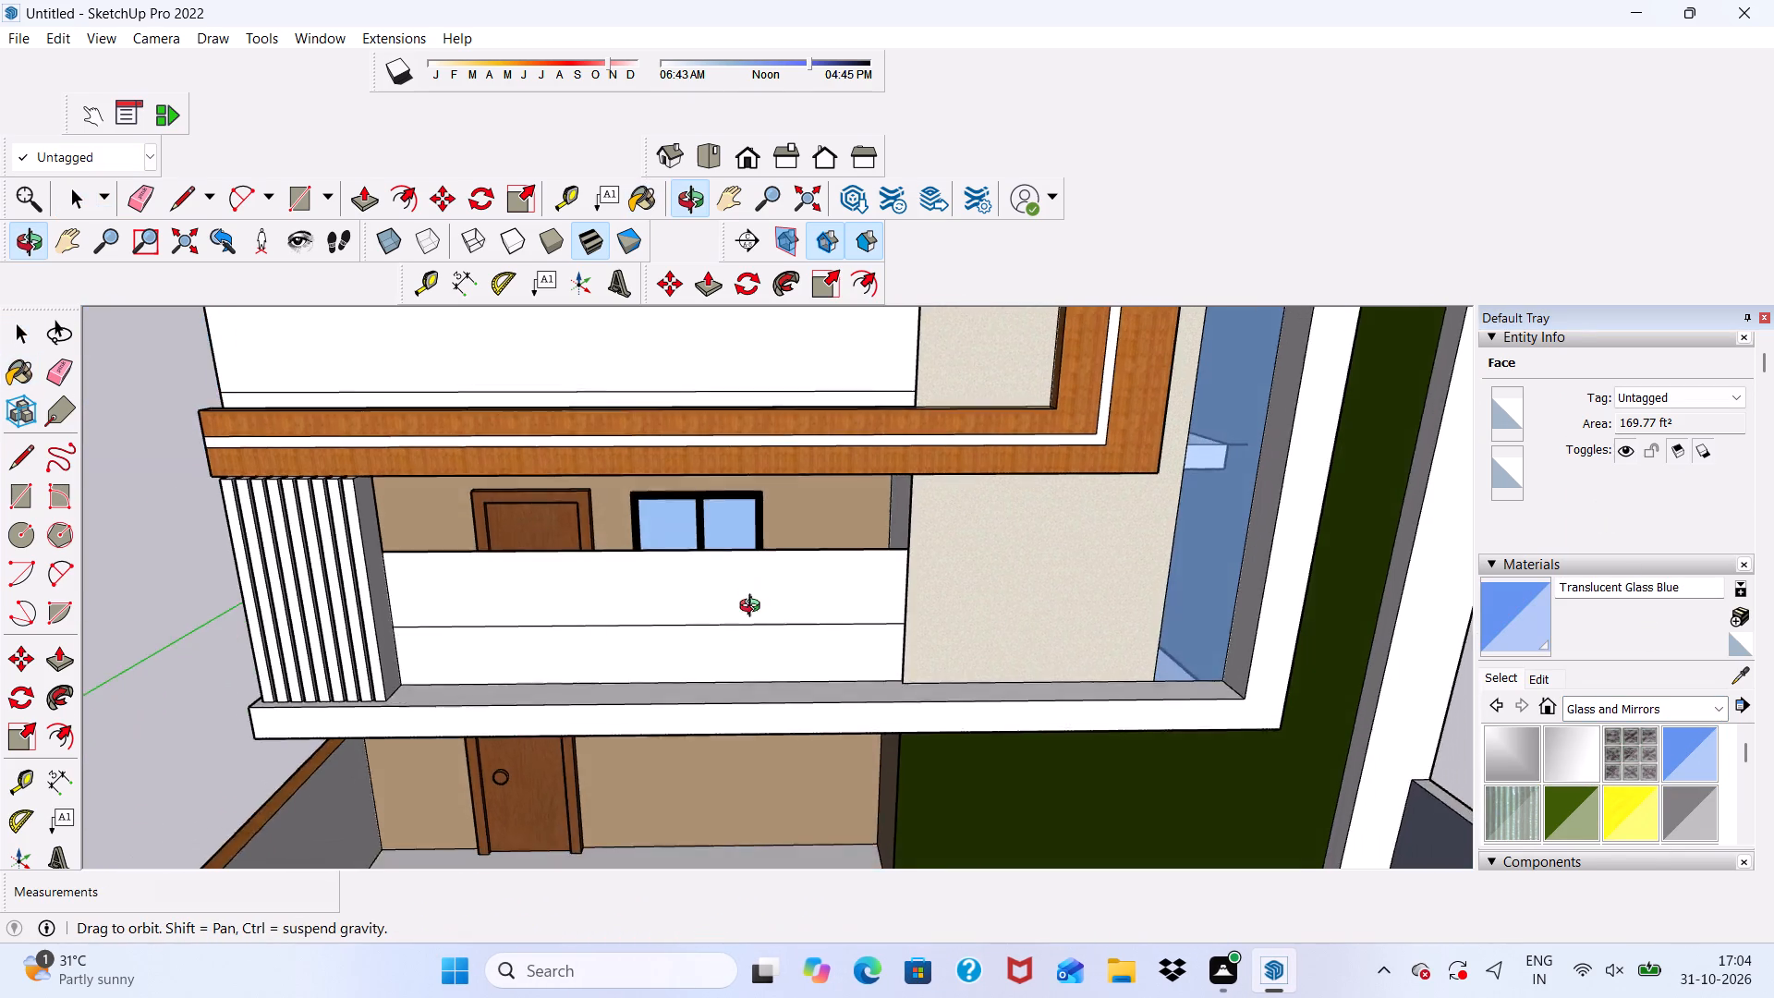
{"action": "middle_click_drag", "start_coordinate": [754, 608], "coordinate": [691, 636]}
Paint both window panes behind the lowest balcony with Translucent Glass Gray.
{"action": "left_click", "coordinate": [1698, 809]}
{"action": "scroll", "coordinate": [984, 471], "scroll_direction": "up", "scroll_amount": 5}
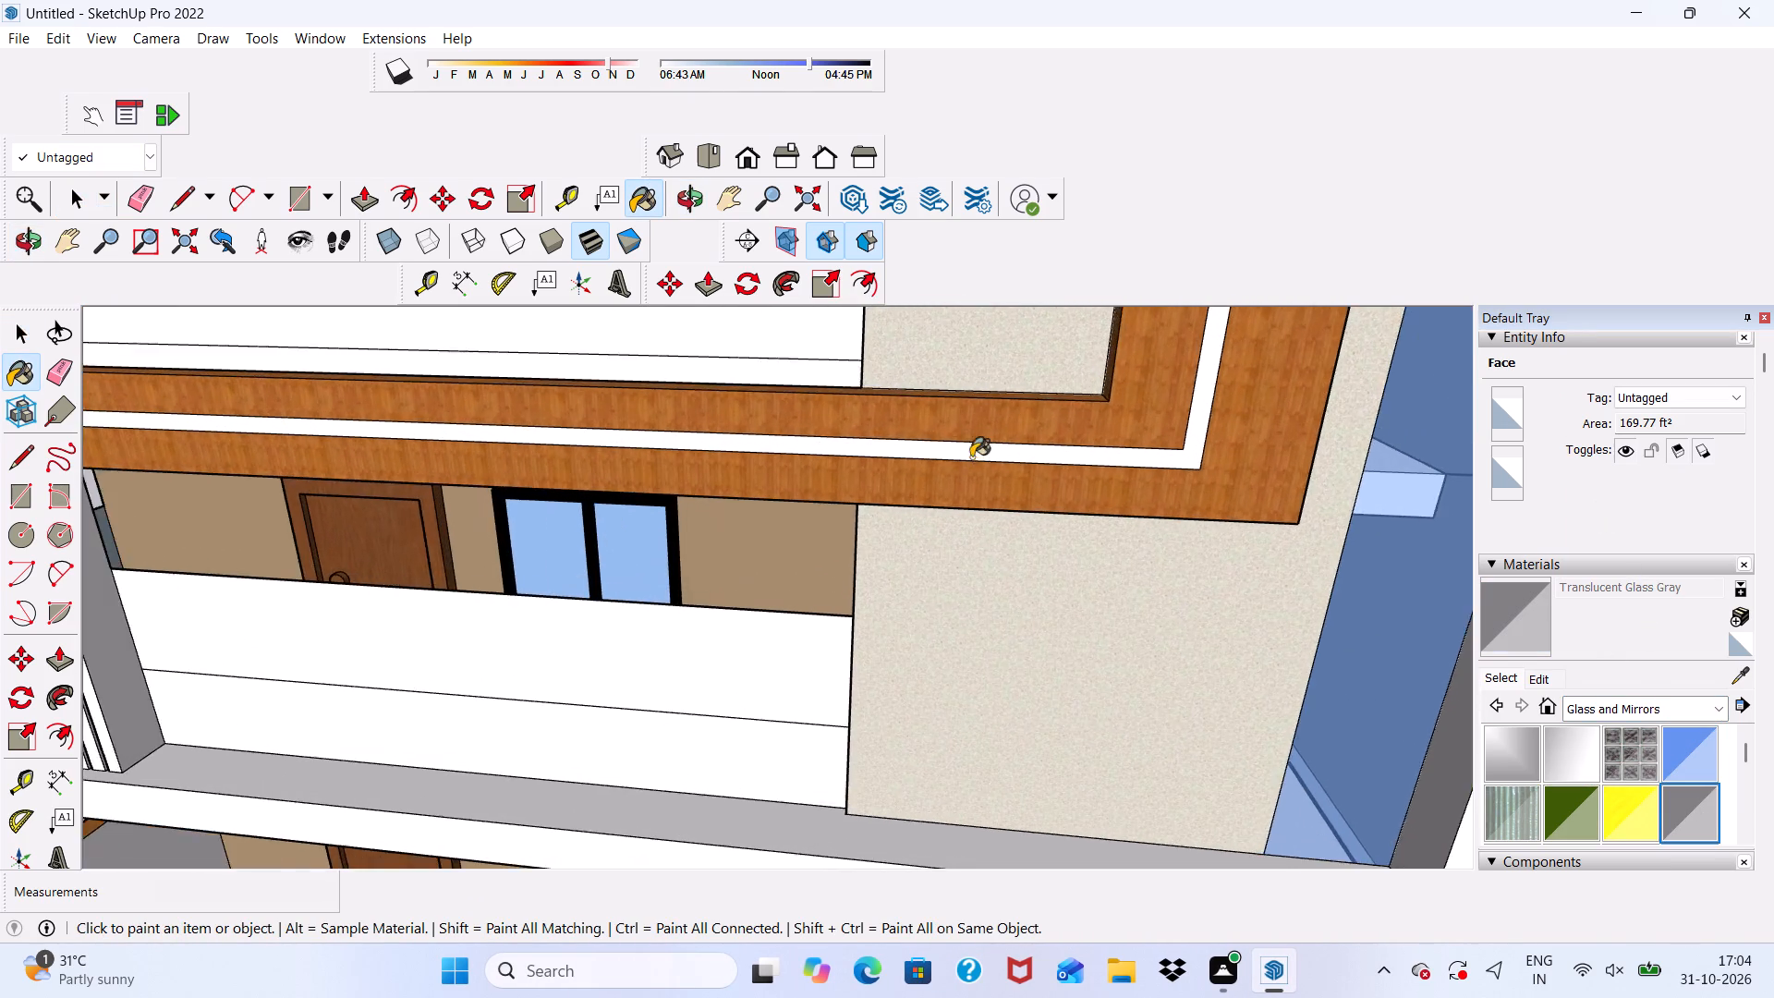
{"action": "scroll", "coordinate": [971, 457], "scroll_direction": "up", "scroll_amount": 10}
{"action": "left_click", "coordinate": [604, 542]}
{"action": "left_click", "coordinate": [449, 551]}
Paint both window panes behind the middle, wood-framed balcony with Translucent Glass Gray.
{"action": "scroll", "coordinate": [461, 517], "scroll_direction": "down", "scroll_amount": 7}
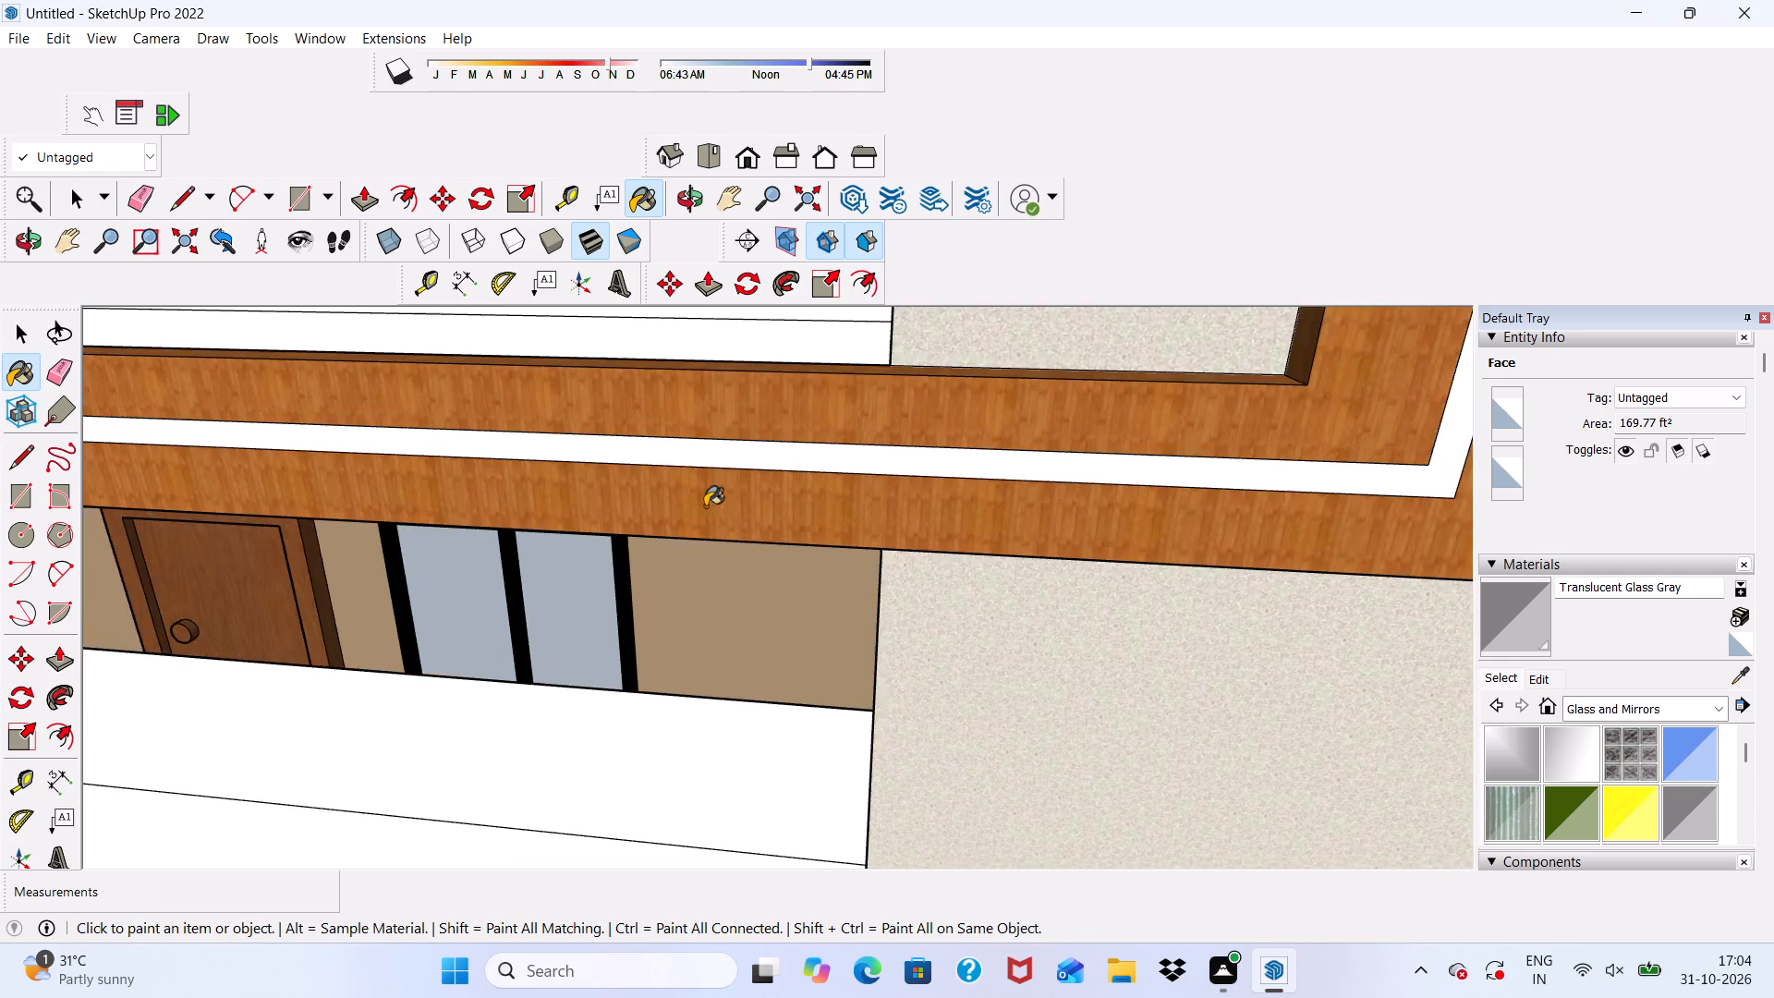
{"action": "scroll", "coordinate": [705, 506], "scroll_direction": "down", "scroll_amount": 6}
{"action": "middle_click_drag", "start_coordinate": [699, 564], "coordinate": [735, 428]}
{"action": "scroll", "coordinate": [760, 452], "scroll_direction": "down", "scroll_amount": 12}
{"action": "scroll", "coordinate": [709, 404], "scroll_direction": "up", "scroll_amount": 7}
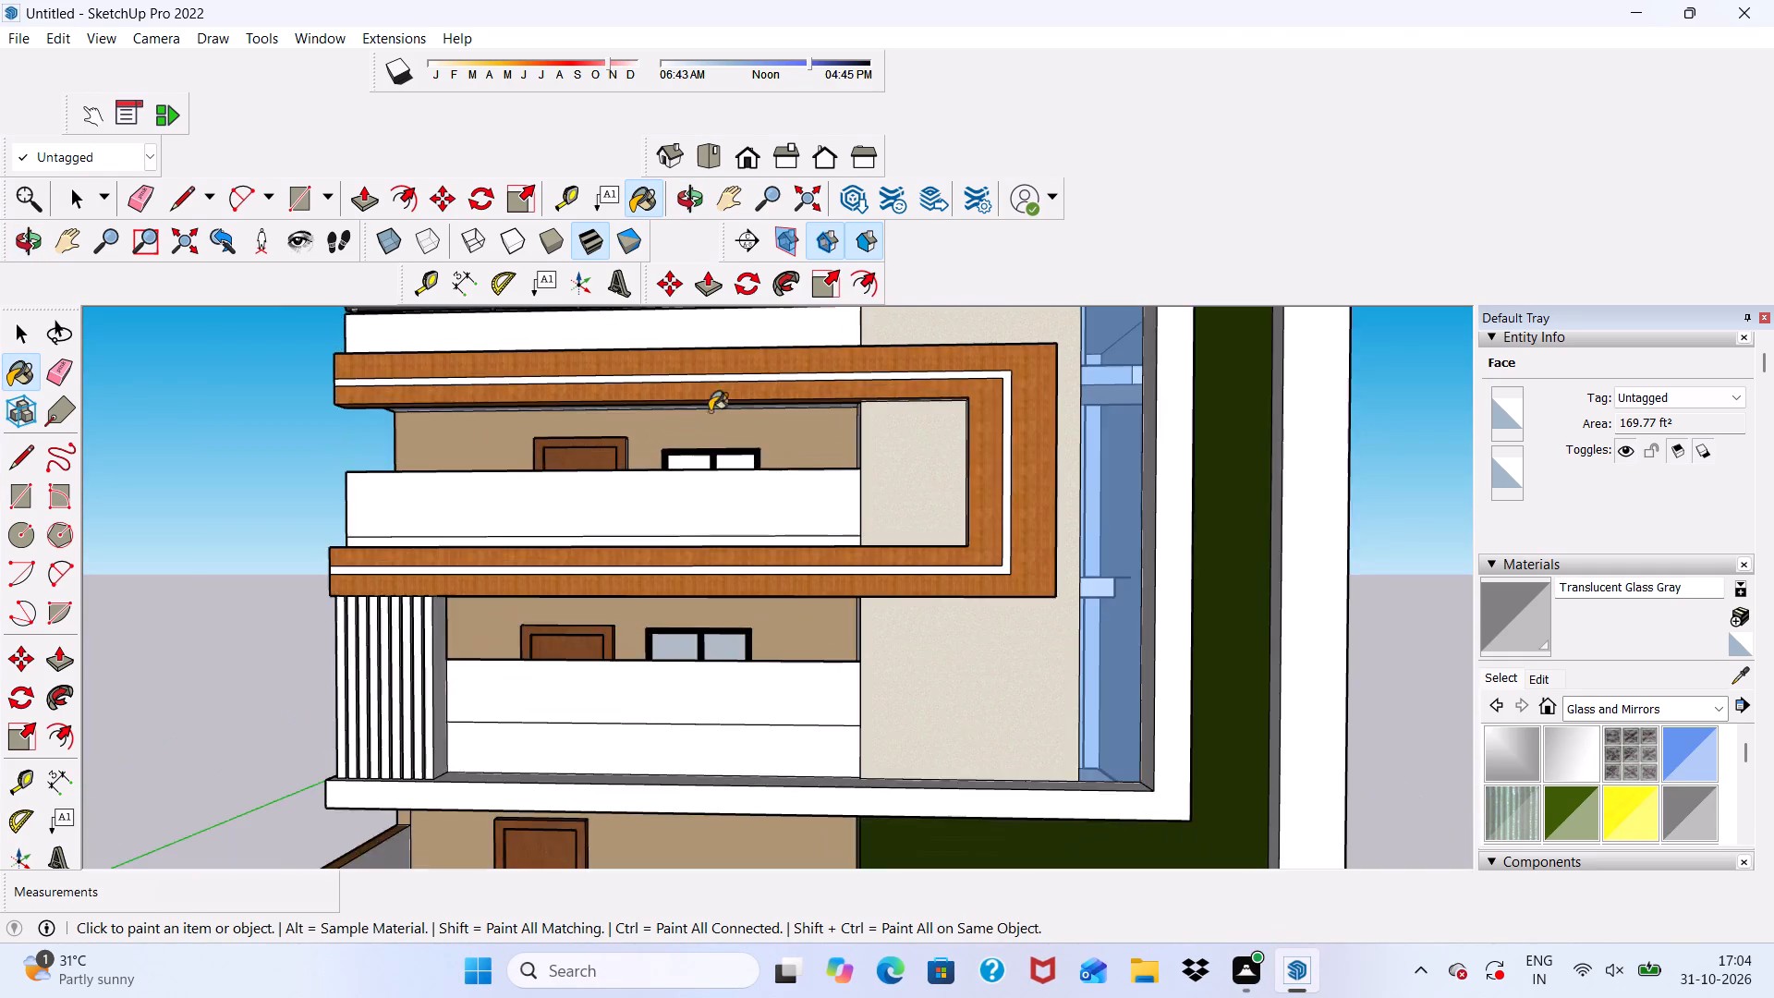
{"action": "scroll", "coordinate": [713, 490], "scroll_direction": "up", "scroll_amount": 10}
{"action": "left_click", "coordinate": [700, 456]}
{"action": "left_click", "coordinate": [791, 454]}
Paint both window panes behind the top balcony's dark railing with Translucent Glass Gray.
{"action": "scroll", "coordinate": [746, 481], "scroll_direction": "down", "scroll_amount": 10}
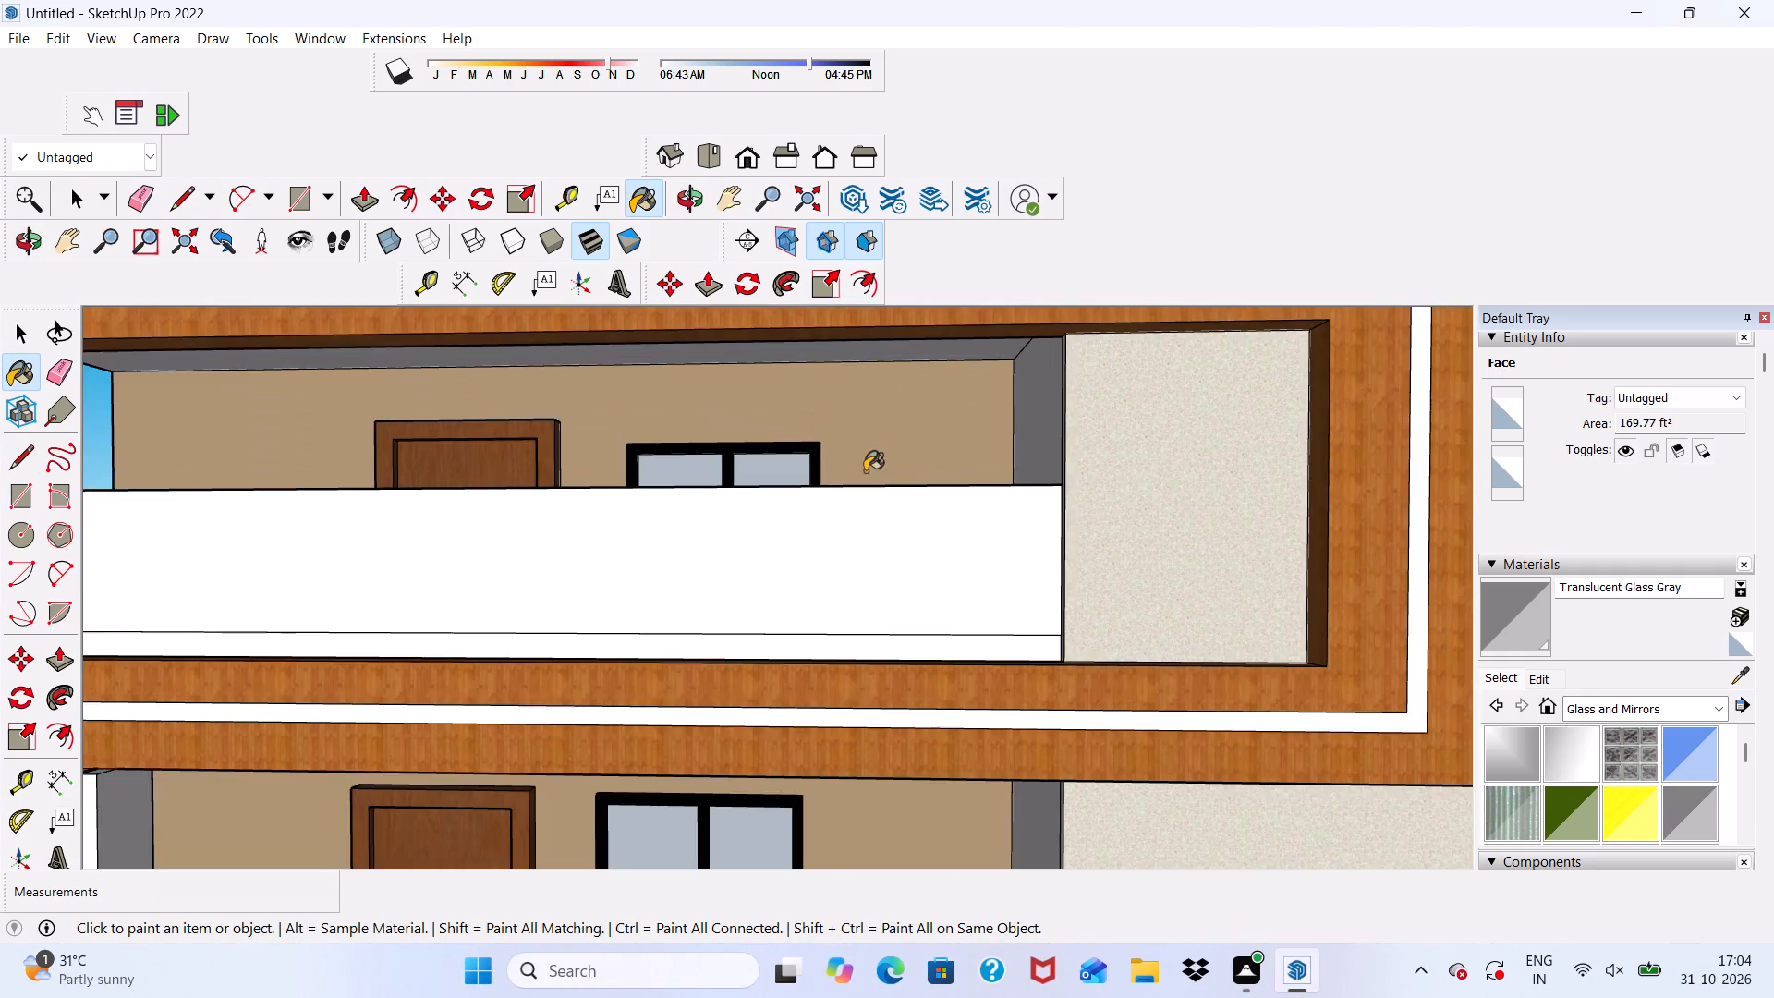
{"action": "scroll", "coordinate": [865, 471], "scroll_direction": "down", "scroll_amount": 12}
{"action": "scroll", "coordinate": [795, 386], "scroll_direction": "up", "scroll_amount": 14}
{"action": "middle_click_drag", "start_coordinate": [822, 459], "coordinate": [840, 546]}
{"action": "scroll", "coordinate": [840, 546], "scroll_direction": "up", "scroll_amount": 4}
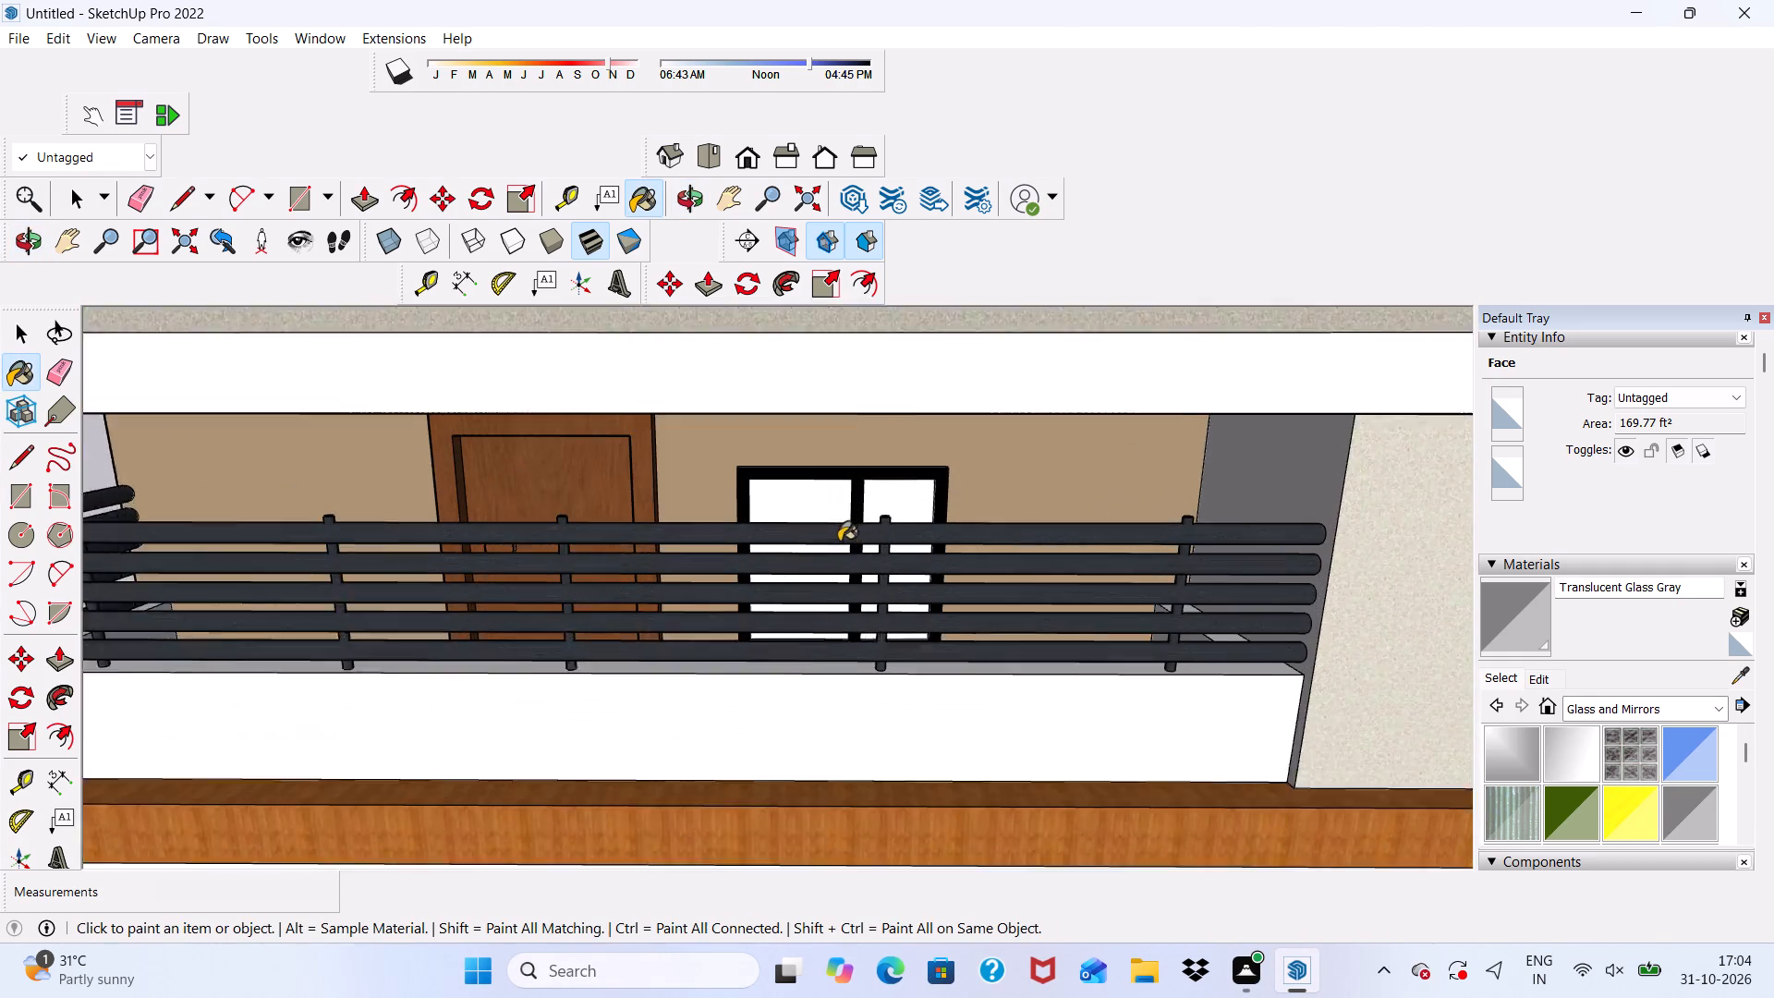
{"action": "scroll", "coordinate": [839, 542], "scroll_direction": "up", "scroll_amount": 1}
{"action": "left_click", "coordinate": [823, 505]}
{"action": "left_click", "coordinate": [893, 500]}
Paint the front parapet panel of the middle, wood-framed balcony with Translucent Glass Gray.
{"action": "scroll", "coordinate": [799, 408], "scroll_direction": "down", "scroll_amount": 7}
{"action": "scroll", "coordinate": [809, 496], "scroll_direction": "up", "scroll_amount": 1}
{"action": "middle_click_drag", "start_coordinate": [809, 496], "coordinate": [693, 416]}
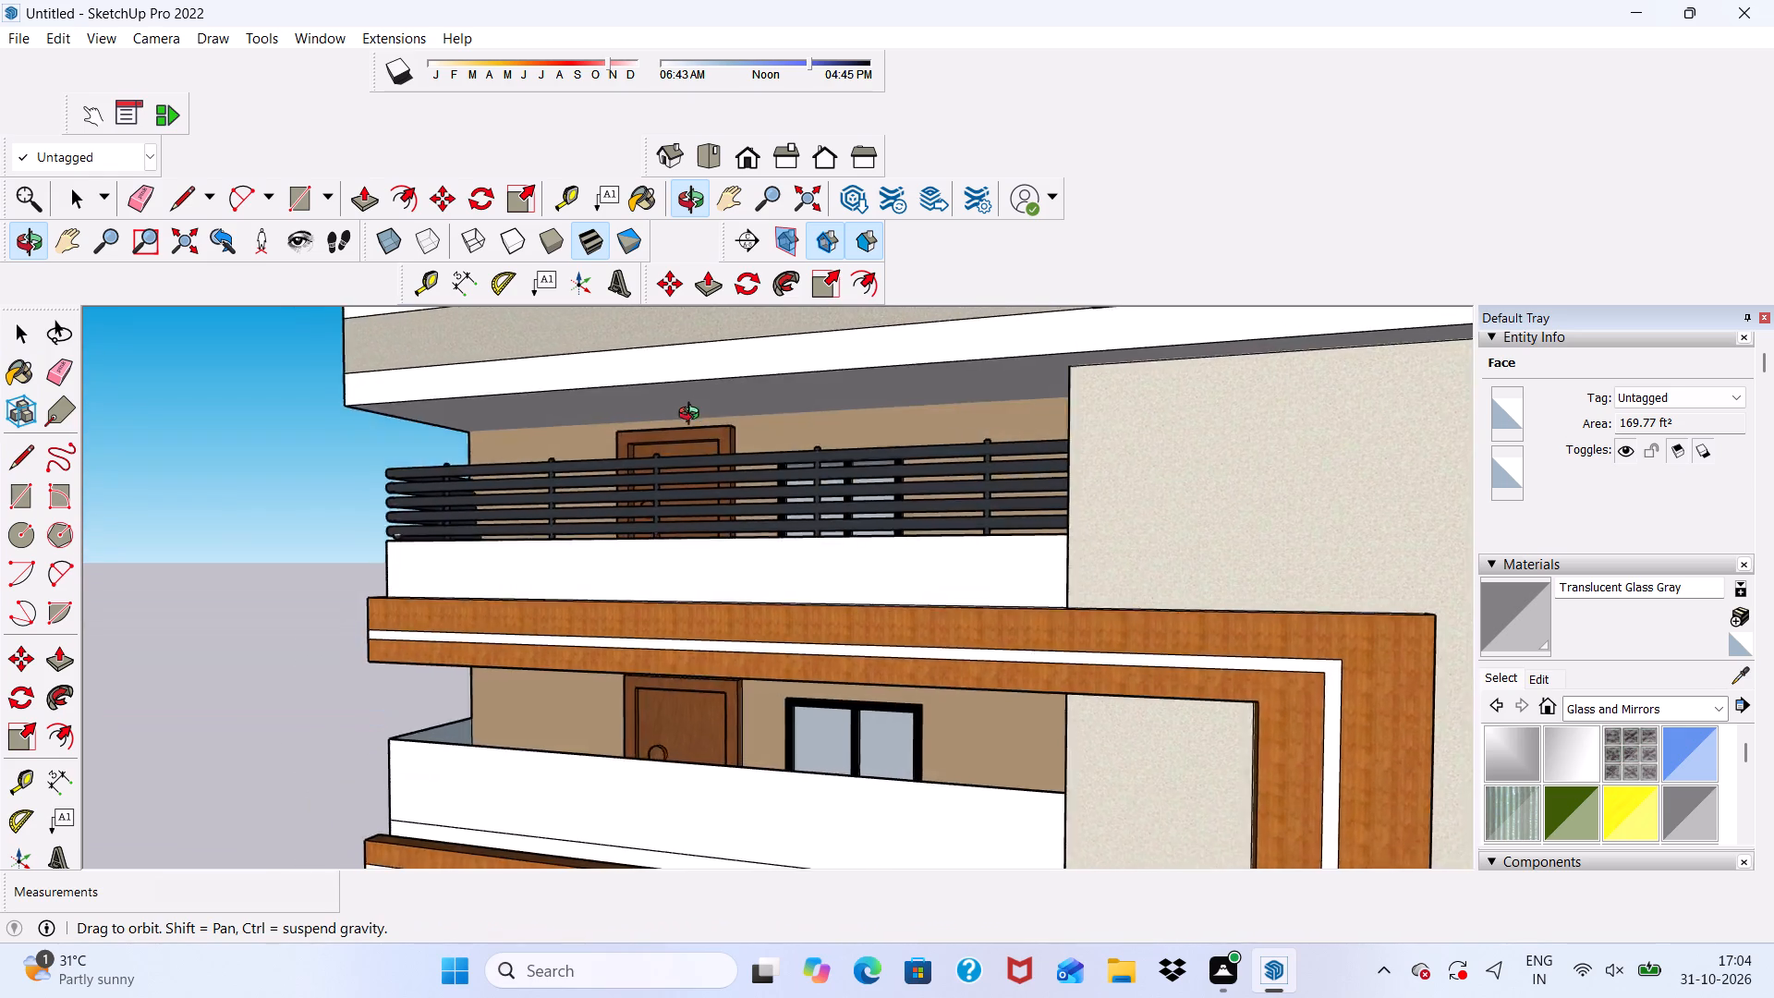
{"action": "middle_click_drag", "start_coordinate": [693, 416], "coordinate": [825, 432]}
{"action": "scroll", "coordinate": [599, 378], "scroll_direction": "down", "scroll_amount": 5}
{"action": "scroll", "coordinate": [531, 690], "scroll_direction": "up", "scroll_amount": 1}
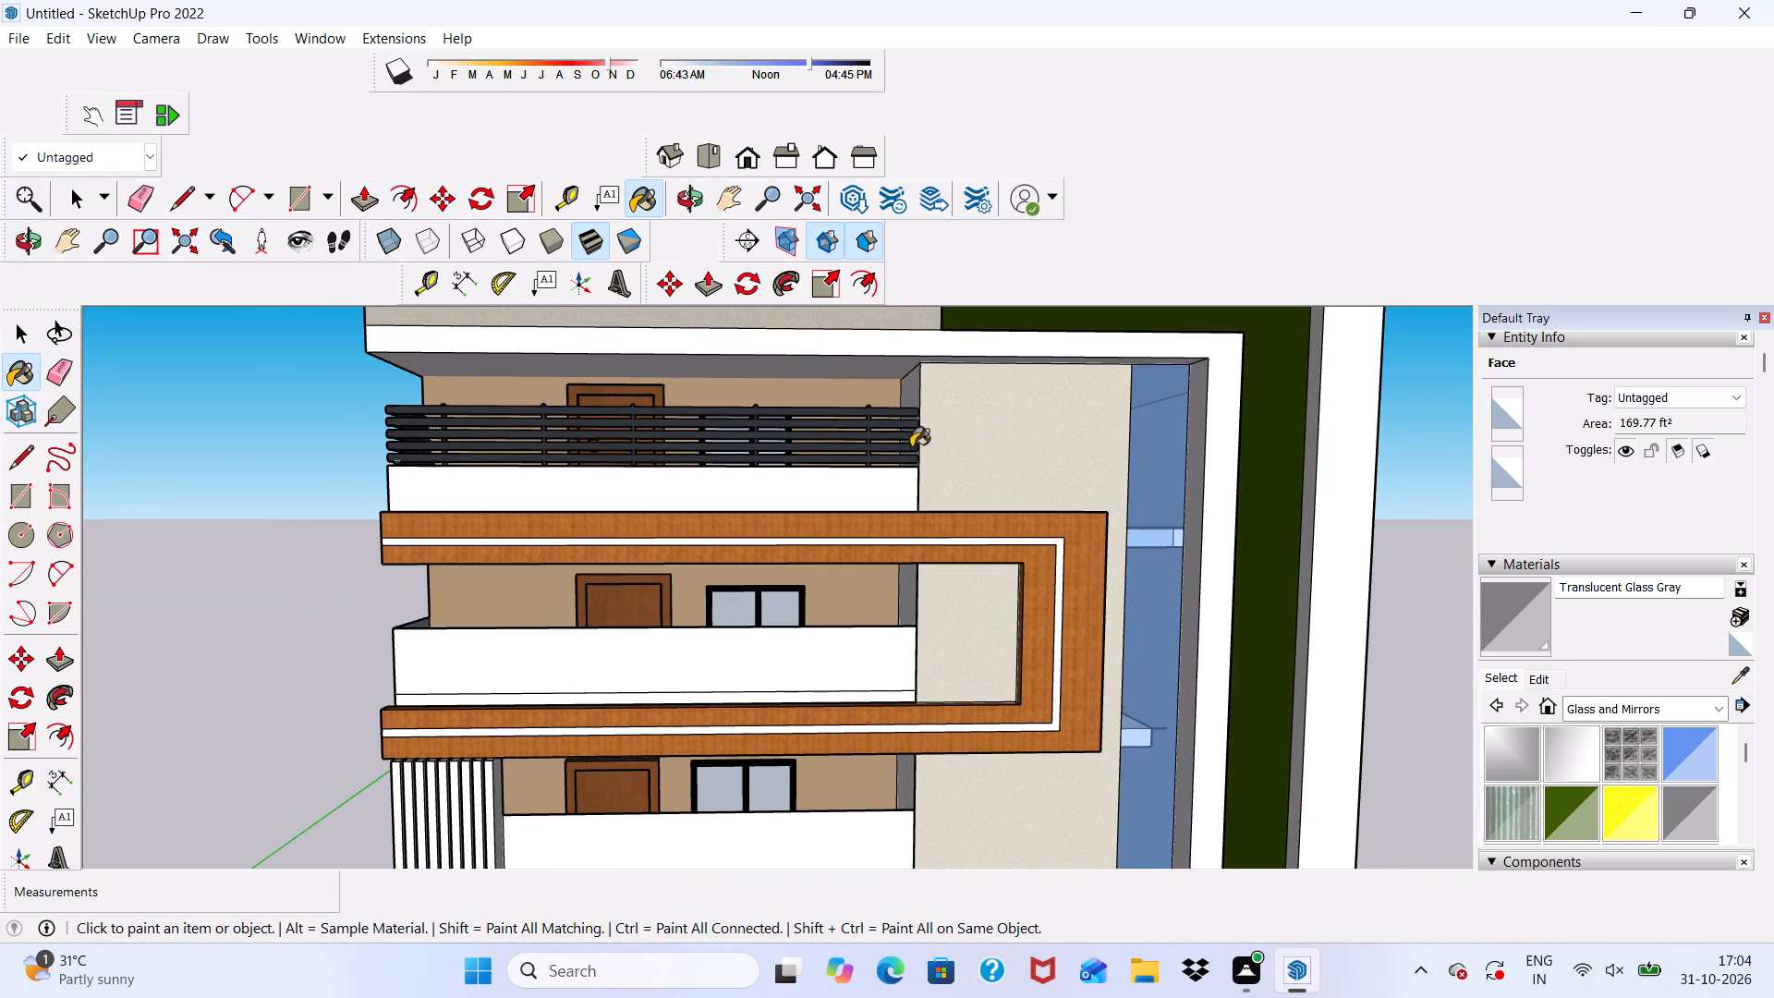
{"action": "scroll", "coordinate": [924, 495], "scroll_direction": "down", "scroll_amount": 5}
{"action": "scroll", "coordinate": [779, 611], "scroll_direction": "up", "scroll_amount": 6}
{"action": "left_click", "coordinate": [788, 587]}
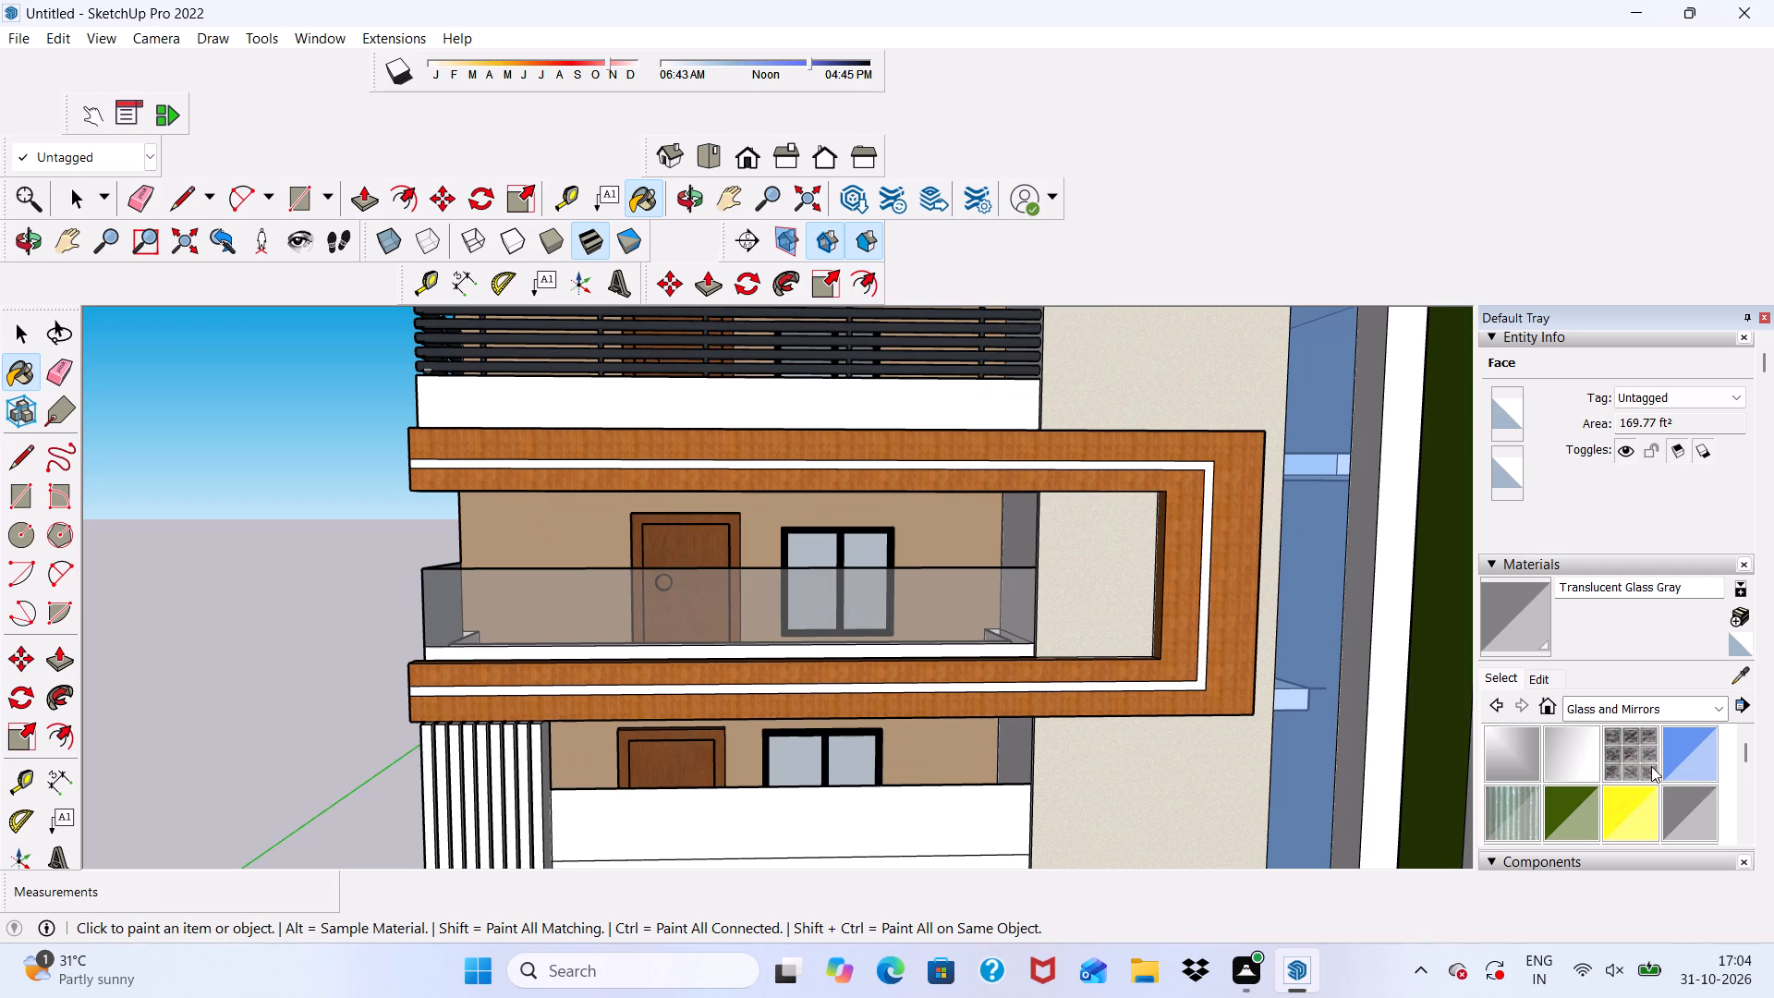
Paint the front and side parapet panels of the middle, wood-framed balcony with Translucent Glass Blue.
{"action": "left_click", "coordinate": [1670, 743]}
{"action": "left_click", "coordinate": [749, 619]}
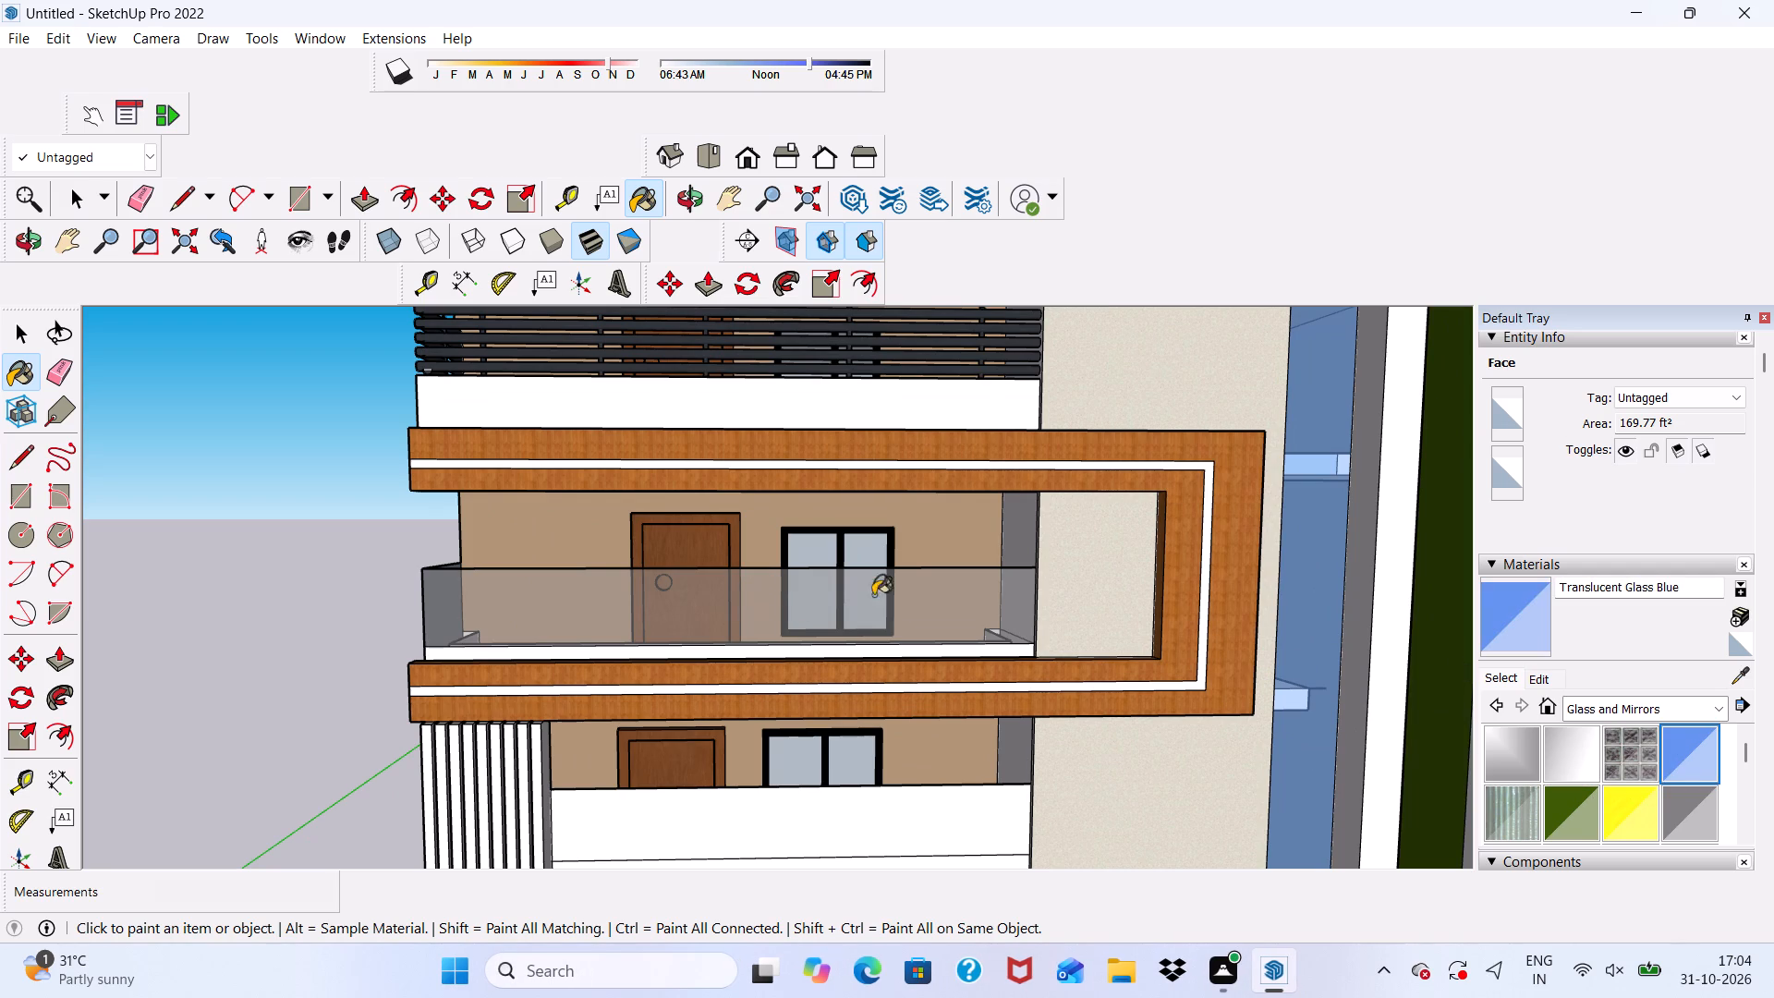
{"action": "scroll", "coordinate": [869, 554], "scroll_direction": "down", "scroll_amount": 1}
{"action": "middle_click_drag", "start_coordinate": [867, 552], "coordinate": [1112, 632]}
{"action": "scroll", "coordinate": [218, 647], "scroll_direction": "up", "scroll_amount": 3}
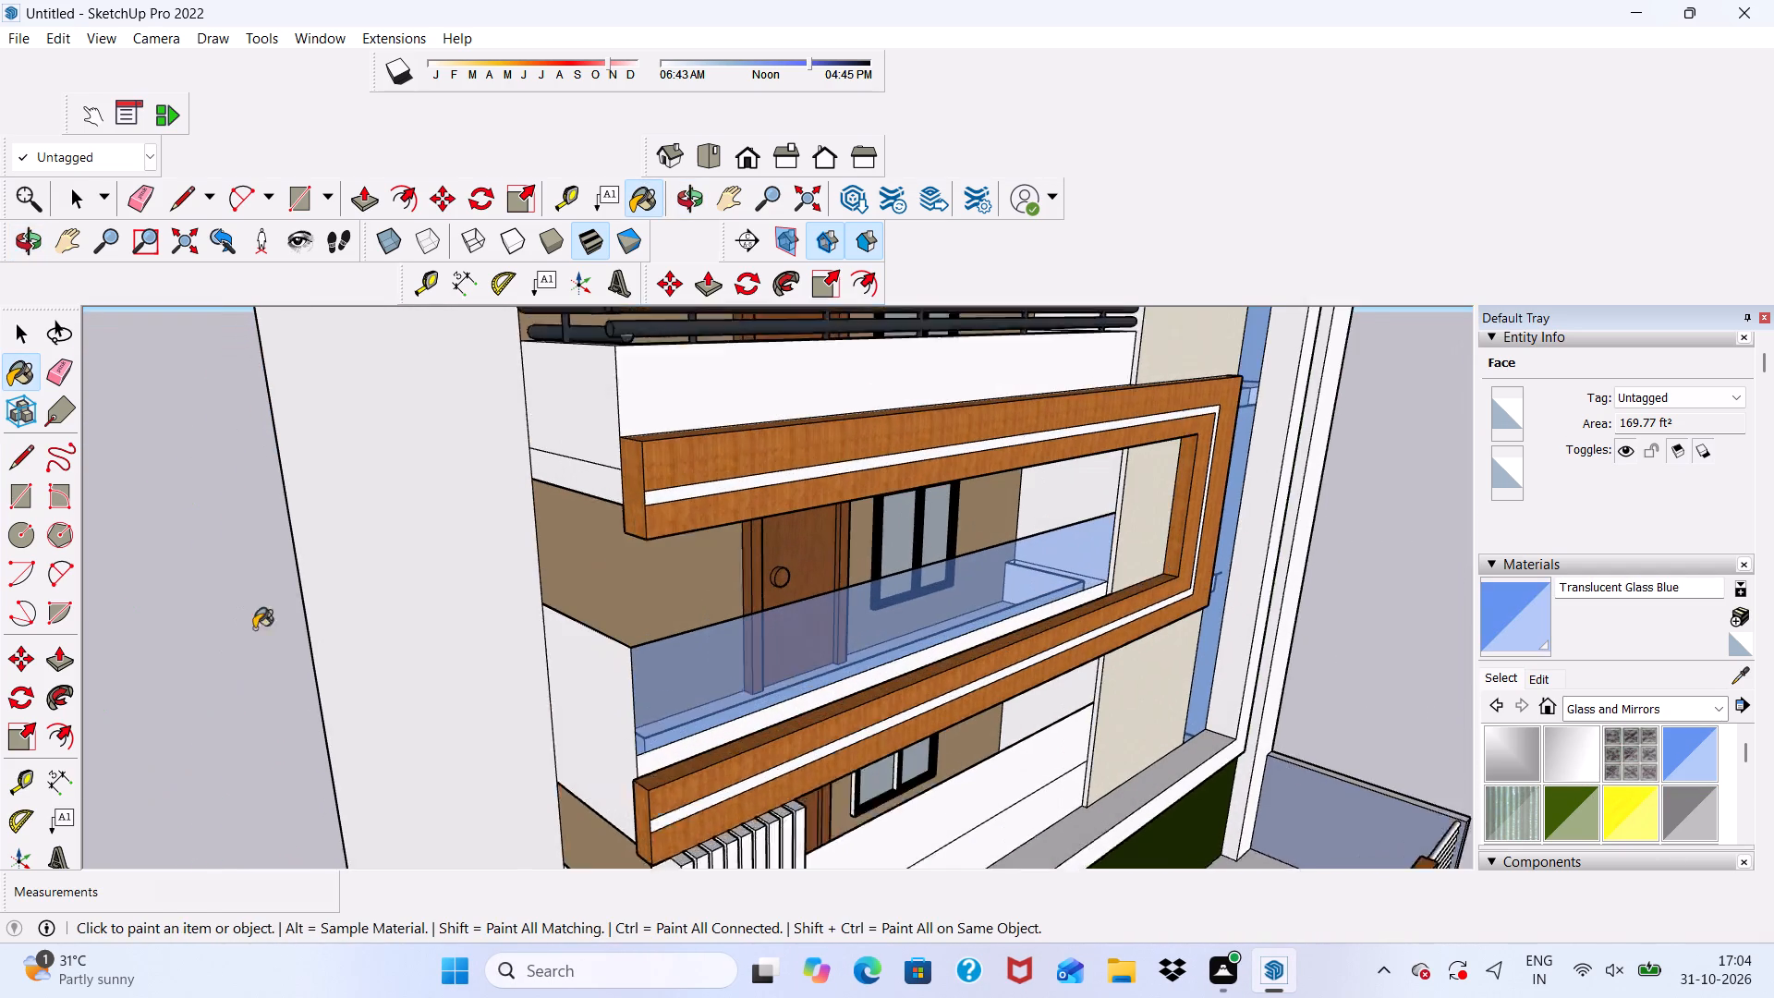
{"action": "scroll", "coordinate": [254, 628], "scroll_direction": "up", "scroll_amount": 1}
{"action": "left_click", "coordinate": [639, 665]}
Paint the upper front parapet panel of the lowest balcony with Translucent Glass Blue.
{"action": "scroll", "coordinate": [627, 634], "scroll_direction": "down", "scroll_amount": 5}
{"action": "middle_click_drag", "start_coordinate": [670, 722], "coordinate": [425, 696]}
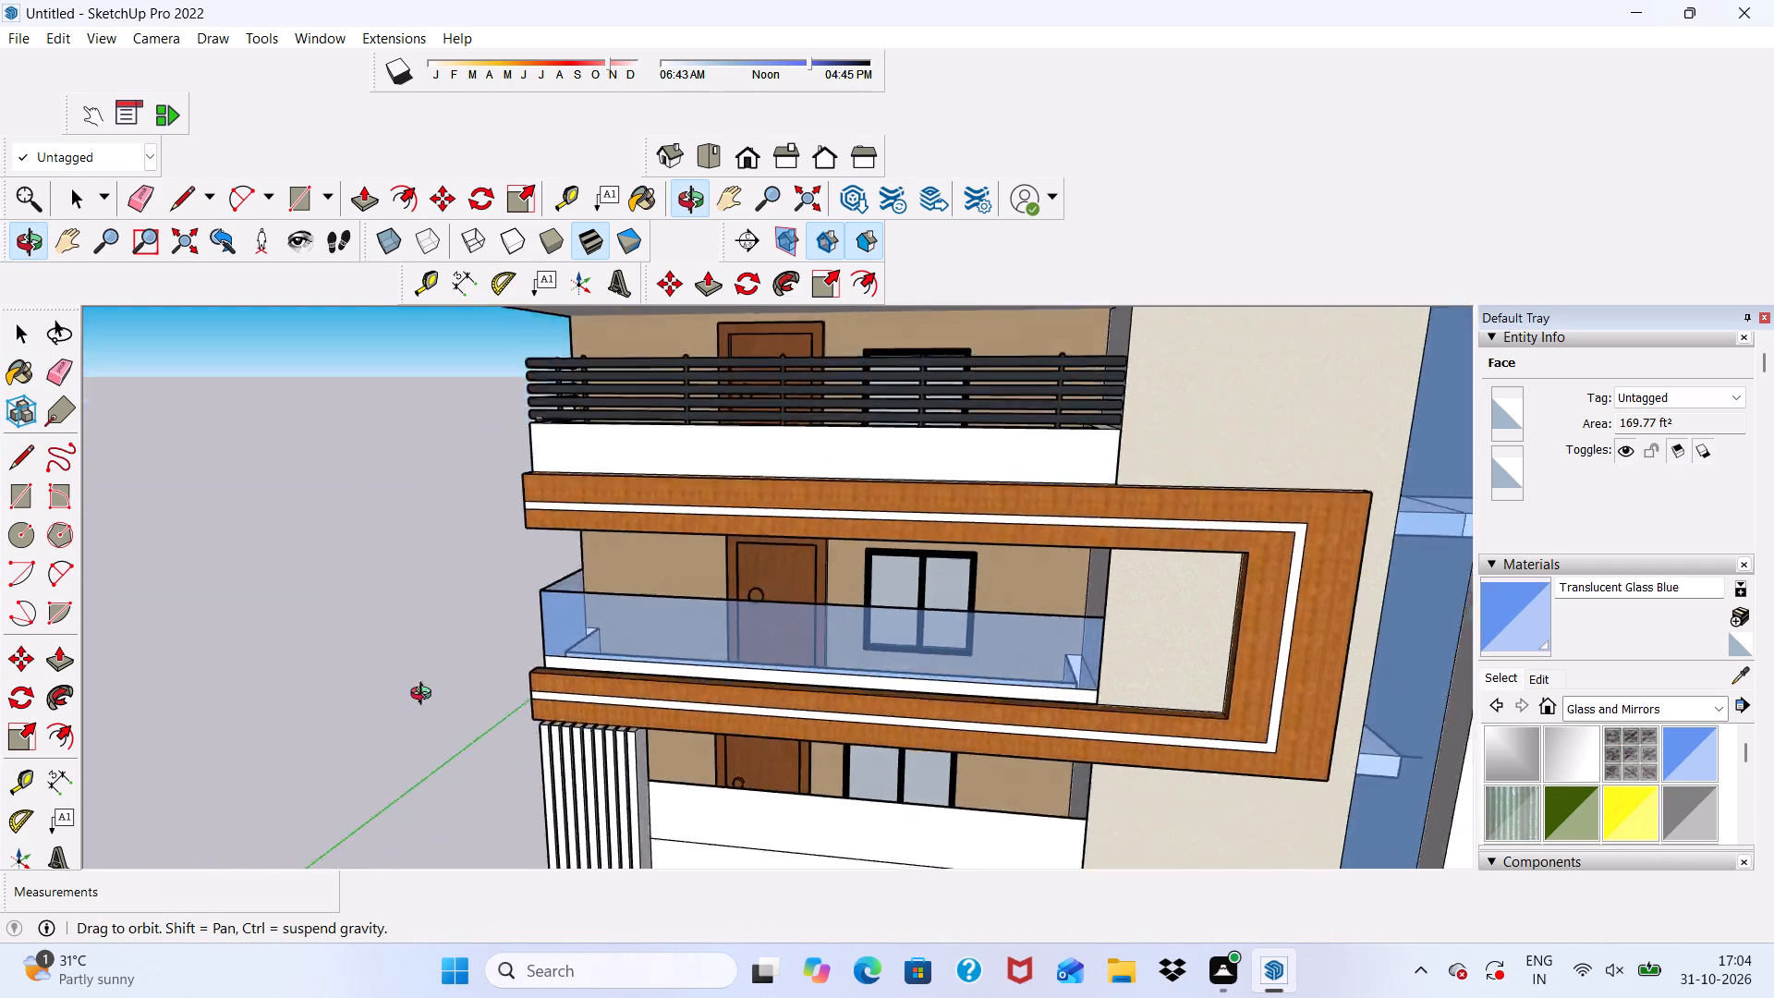
{"action": "middle_click_drag", "start_coordinate": [425, 696], "coordinate": [381, 568]}
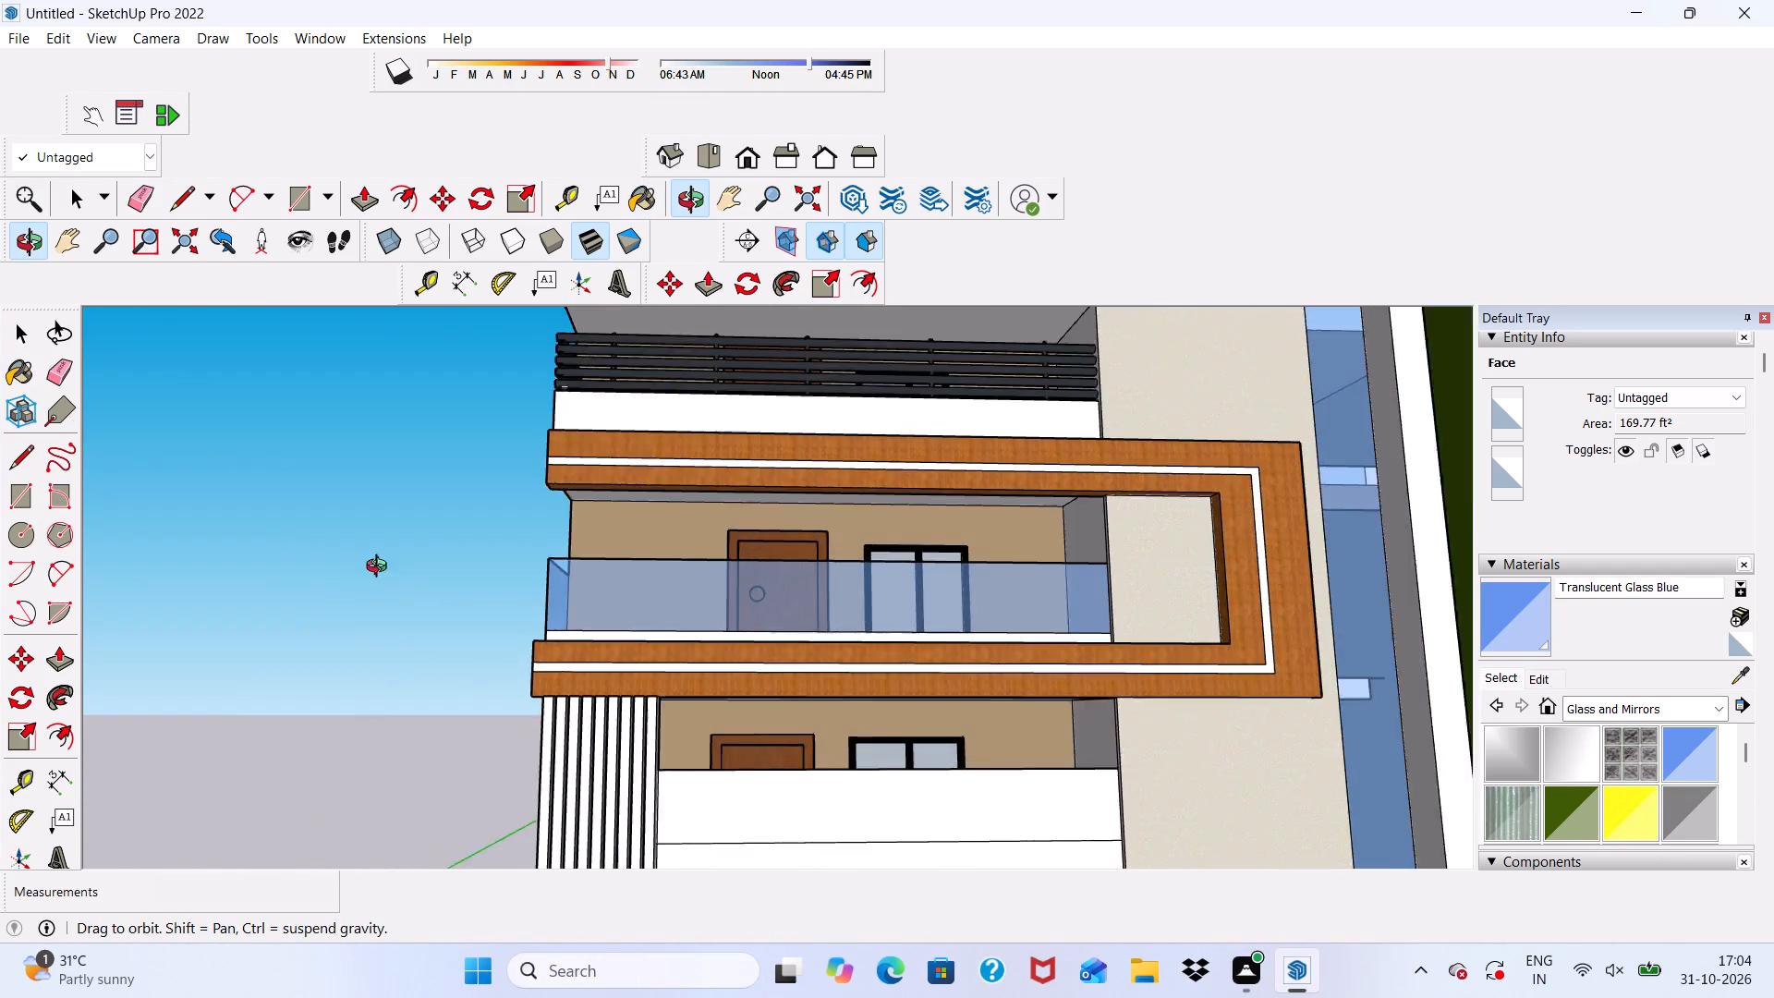
{"action": "middle_click_drag", "start_coordinate": [381, 568], "coordinate": [367, 571]}
{"action": "scroll", "coordinate": [581, 560], "scroll_direction": "down", "scroll_amount": 6}
{"action": "scroll", "coordinate": [670, 724], "scroll_direction": "up", "scroll_amount": 7}
{"action": "left_click", "coordinate": [668, 714]}
Paint the upper side parapet panel of the lowest balcony, beside the vertical fins, with Translucent Glass Blue.
{"action": "scroll", "coordinate": [654, 663], "scroll_direction": "down", "scroll_amount": 5}
{"action": "middle_click_drag", "start_coordinate": [650, 695], "coordinate": [1105, 709]}
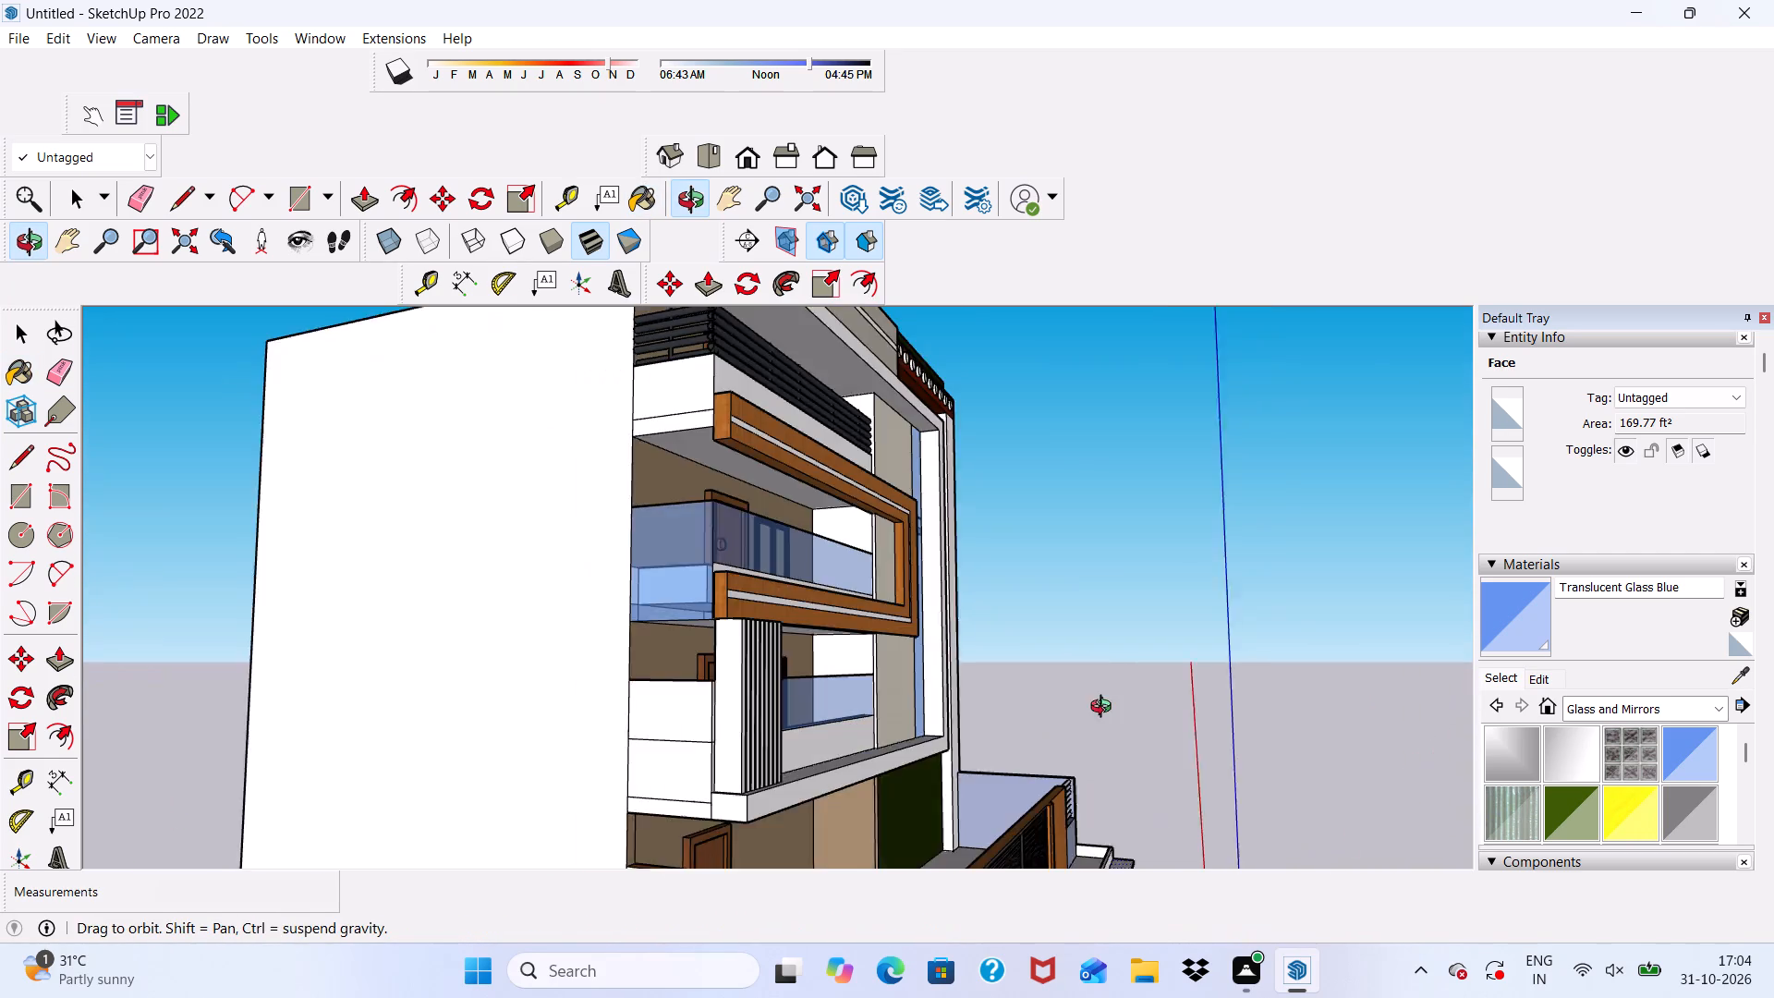
{"action": "middle_click_drag", "start_coordinate": [1105, 709], "coordinate": [1112, 708]}
{"action": "scroll", "coordinate": [821, 712], "scroll_direction": "up", "scroll_amount": 5}
{"action": "left_click", "coordinate": [592, 688]}
{"action": "scroll", "coordinate": [611, 699], "scroll_direction": "down", "scroll_amount": 4}
{"action": "middle_click_drag", "start_coordinate": [631, 721], "coordinate": [536, 734]}
{"action": "scroll", "coordinate": [539, 716], "scroll_direction": "up", "scroll_amount": 2}
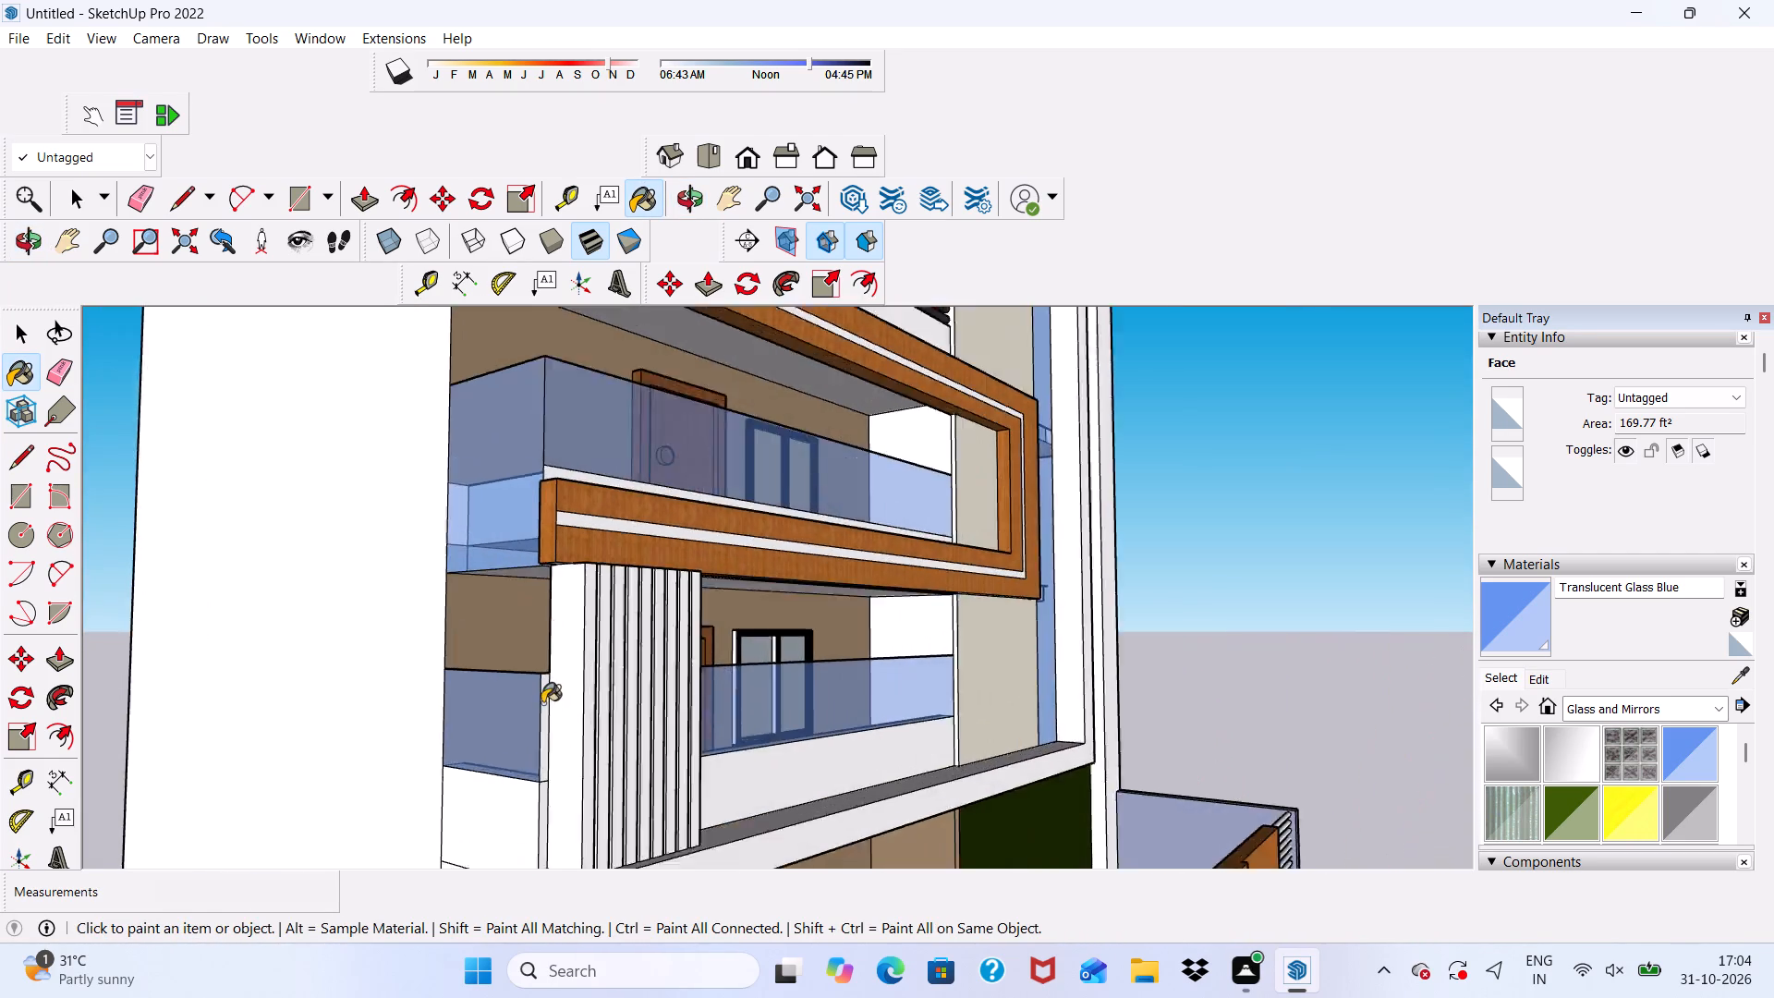
{"action": "scroll", "coordinate": [542, 703], "scroll_direction": "up", "scroll_amount": 14}
{"action": "left_click", "coordinate": [532, 682]}
Examine the new glass parapets and windows on the lowest balcony and across the whole front facade.
{"action": "scroll", "coordinate": [512, 654], "scroll_direction": "down", "scroll_amount": 6}
{"action": "middle_click_drag", "start_coordinate": [917, 628], "coordinate": [600, 651]}
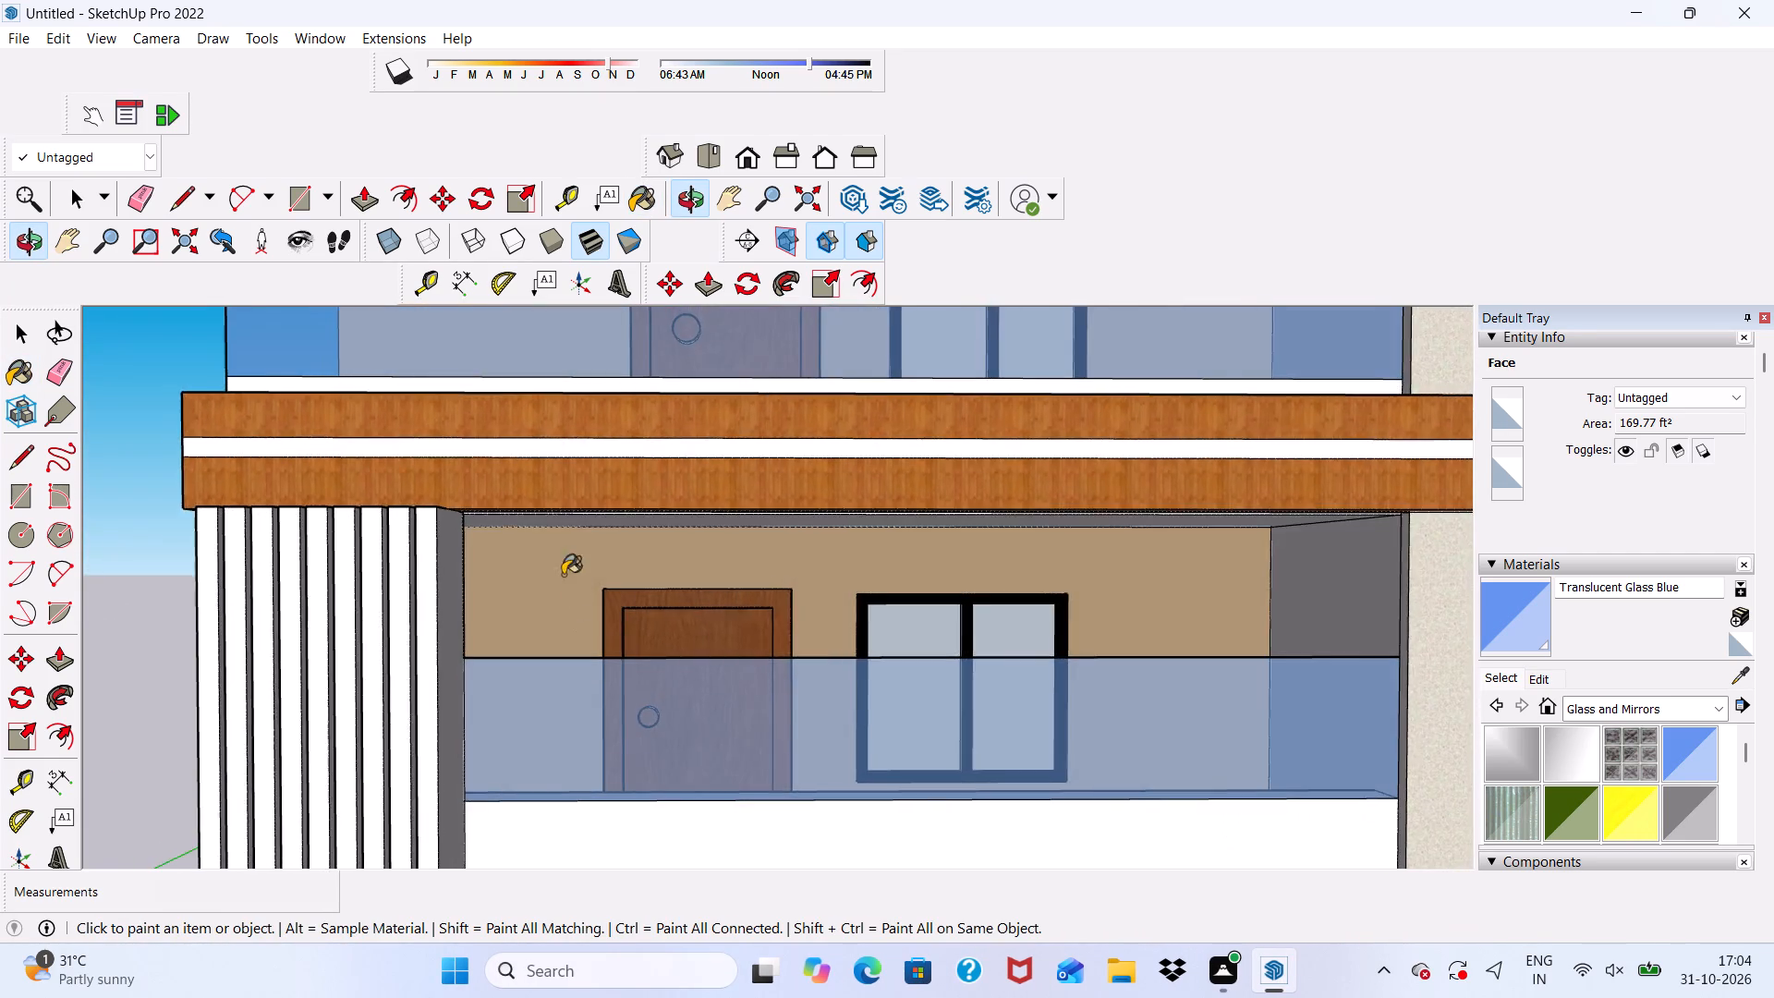
{"action": "scroll", "coordinate": [558, 476], "scroll_direction": "down", "scroll_amount": 12}
{"action": "scroll", "coordinate": [748, 548], "scroll_direction": "up", "scroll_amount": 1}
{"action": "scroll", "coordinate": [749, 502], "scroll_direction": "down", "scroll_amount": 12}
{"action": "scroll", "coordinate": [816, 483], "scroll_direction": "up", "scroll_amount": 3}
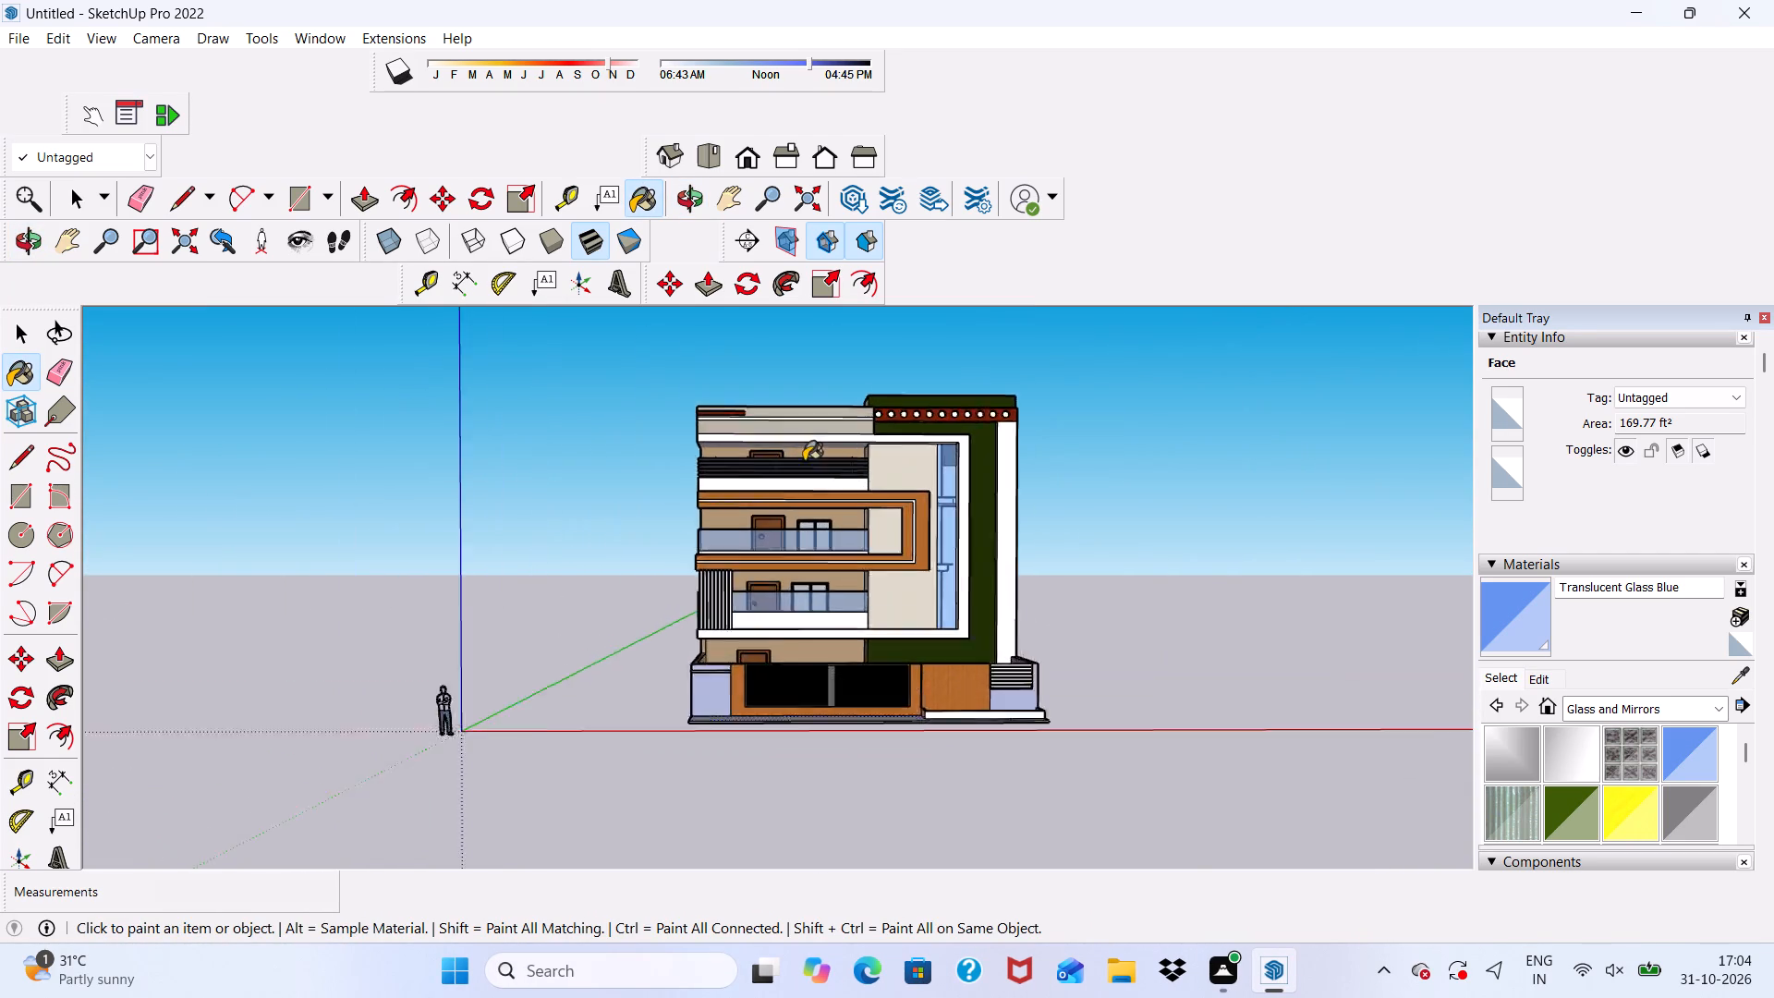
{"action": "scroll", "coordinate": [804, 461], "scroll_direction": "up", "scroll_amount": 4}
{"action": "scroll", "coordinate": [808, 493], "scroll_direction": "down", "scroll_amount": 2}
{"action": "middle_click_drag", "start_coordinate": [788, 593], "coordinate": [627, 730]}
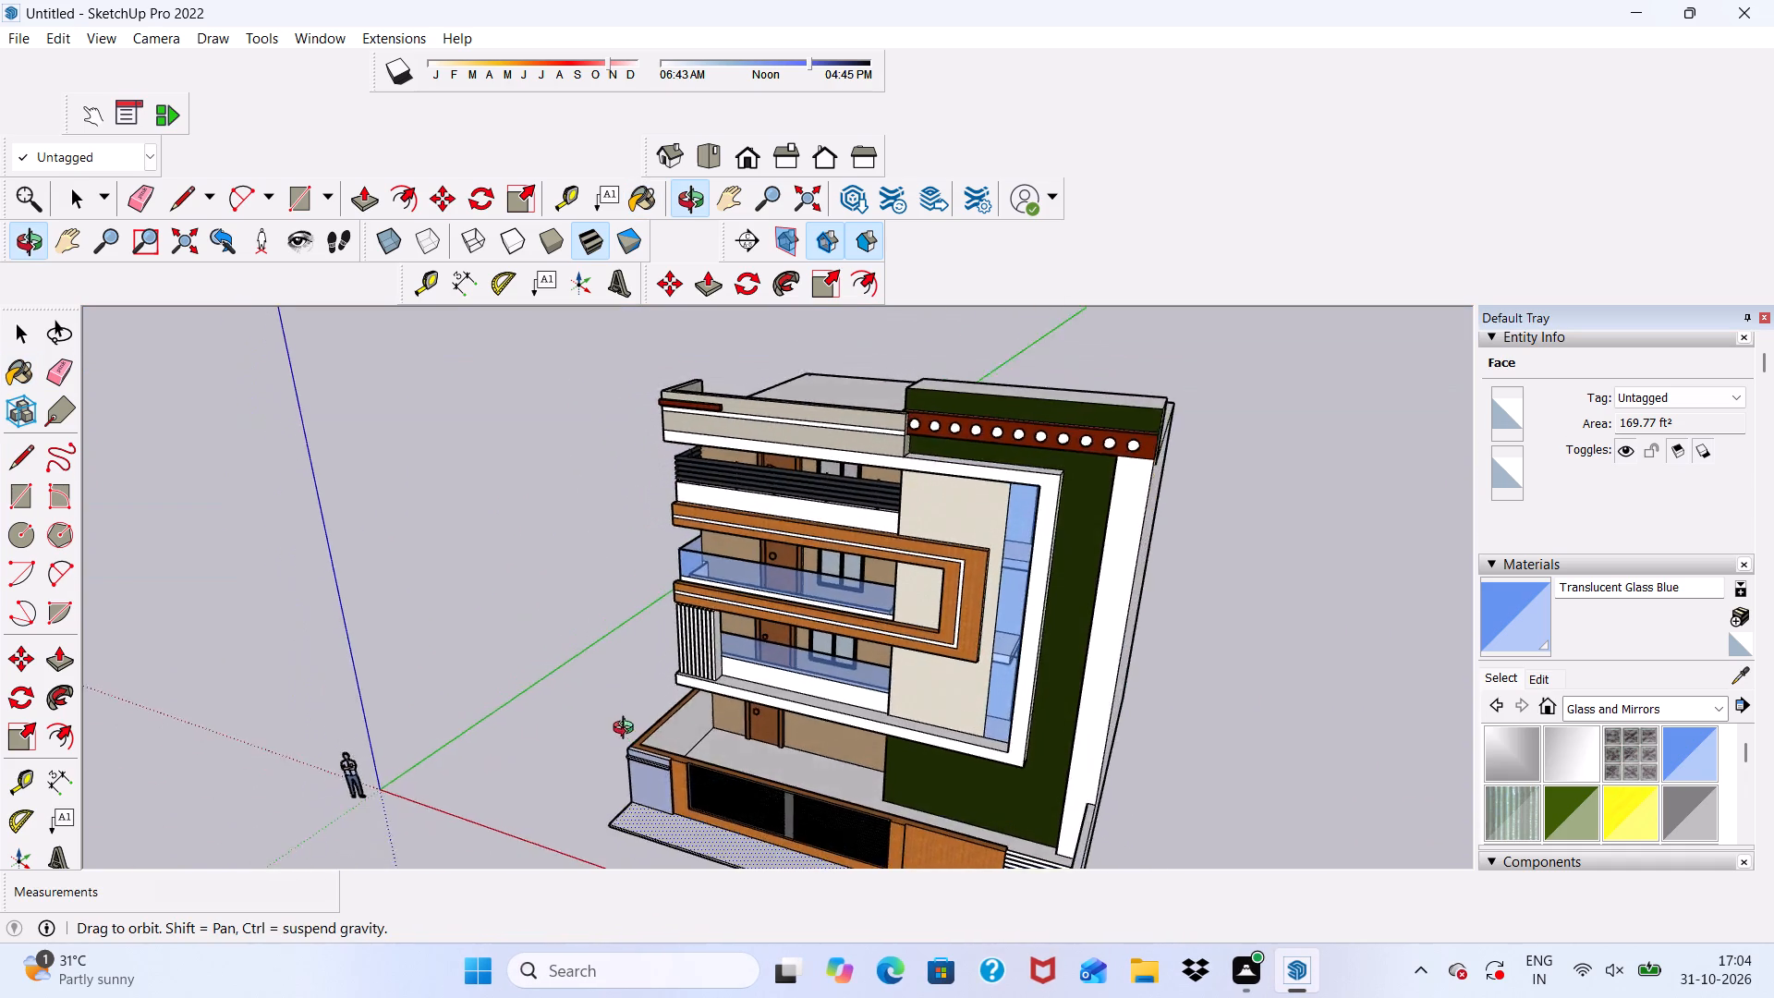
{"action": "middle_click_drag", "start_coordinate": [627, 730], "coordinate": [789, 720]}
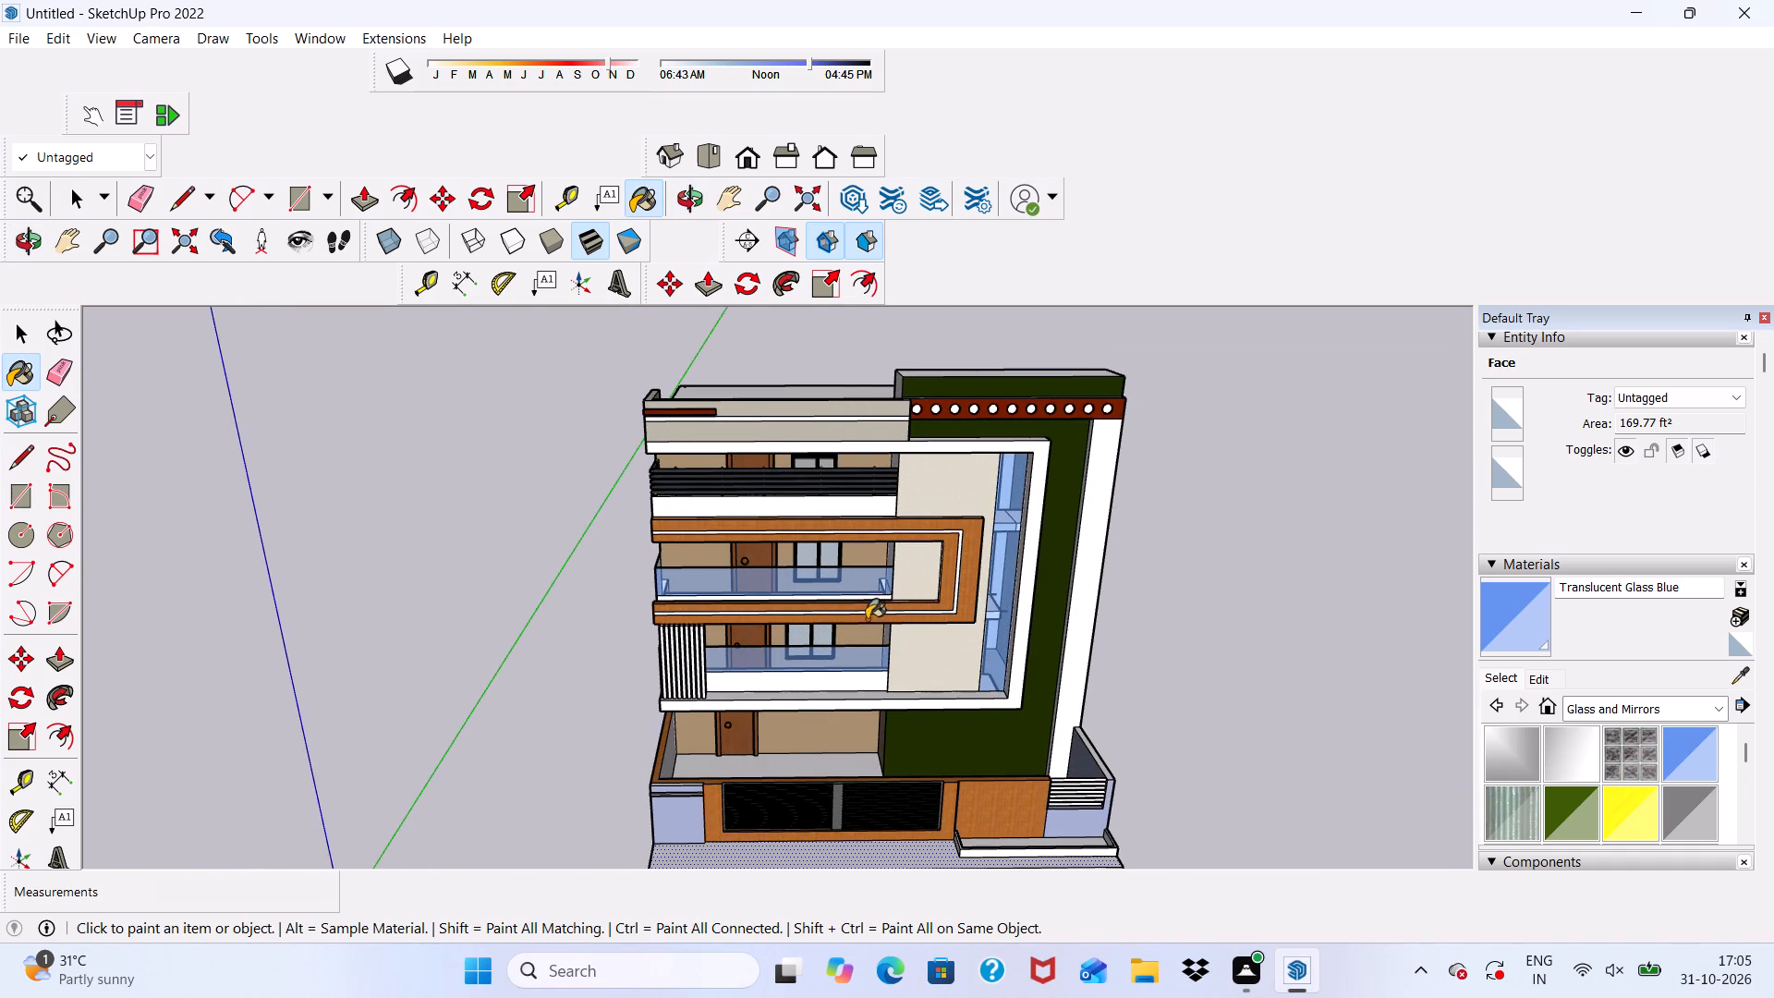
{"action": "scroll", "coordinate": [867, 617], "scroll_direction": "up", "scroll_amount": 1}
Darken the Translucent Glass Blue material slightly by lowering its brightness, and check it on the balcony parapets.
{"action": "left_click", "coordinate": [1491, 675]}
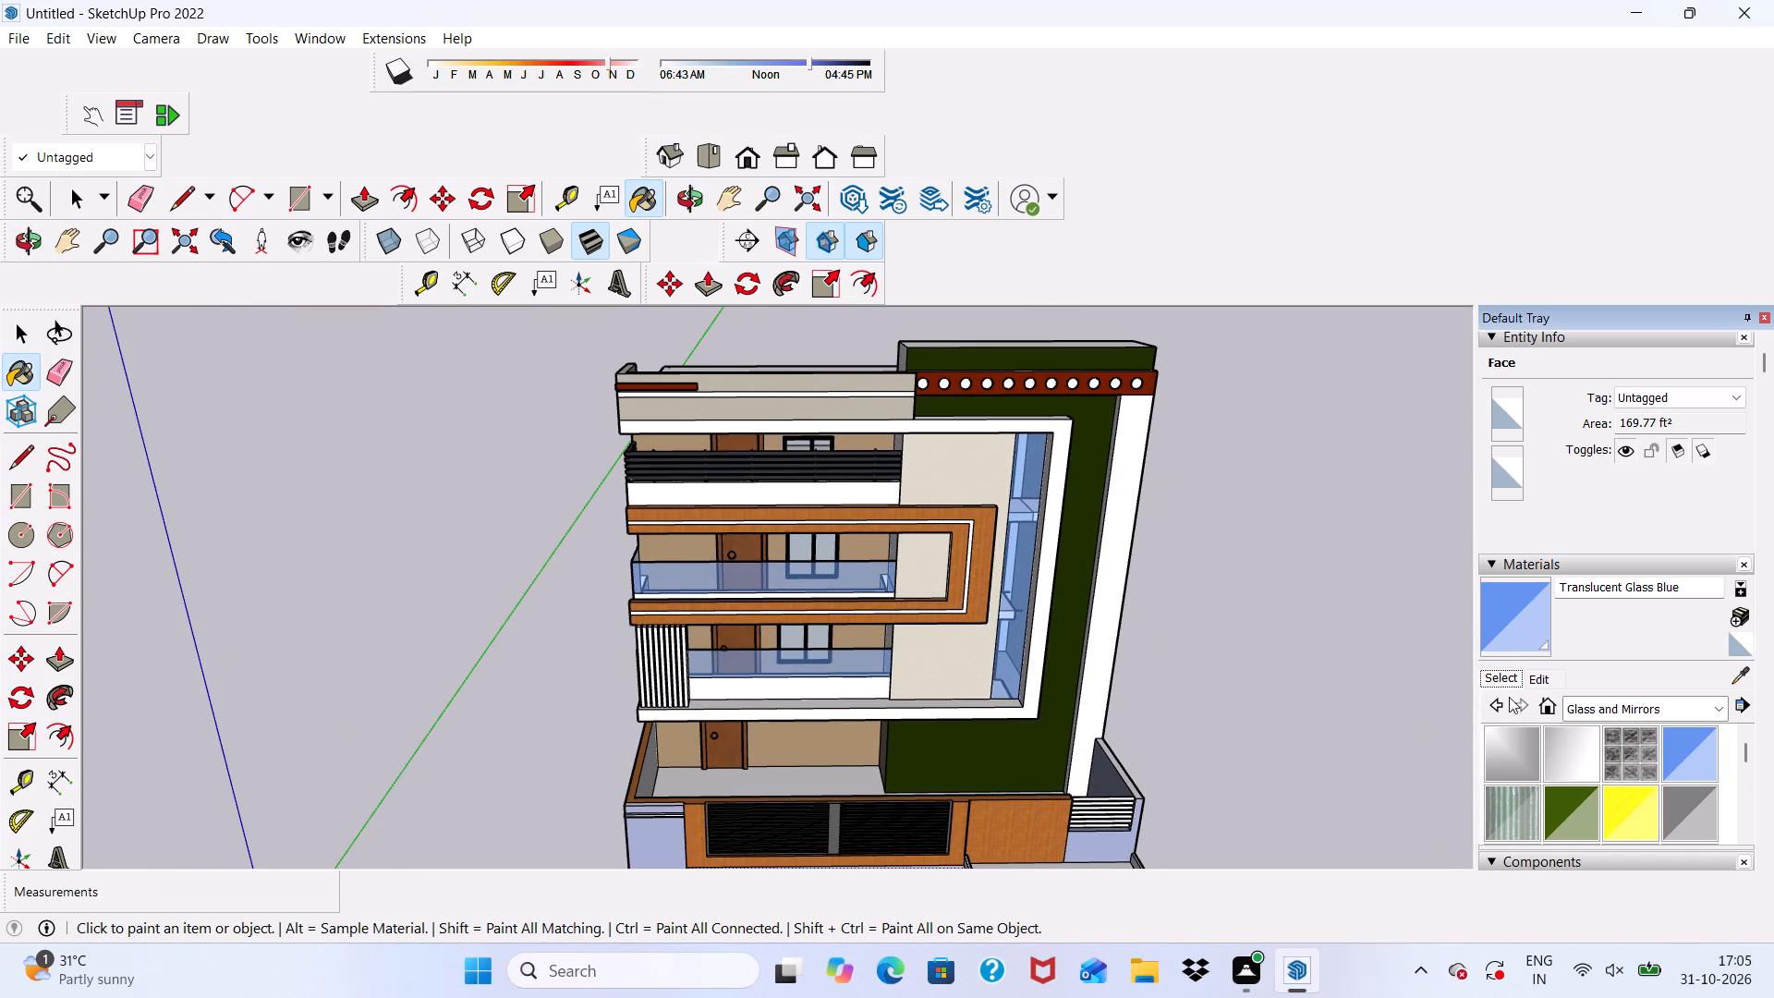
{"action": "left_click", "coordinate": [1548, 676]}
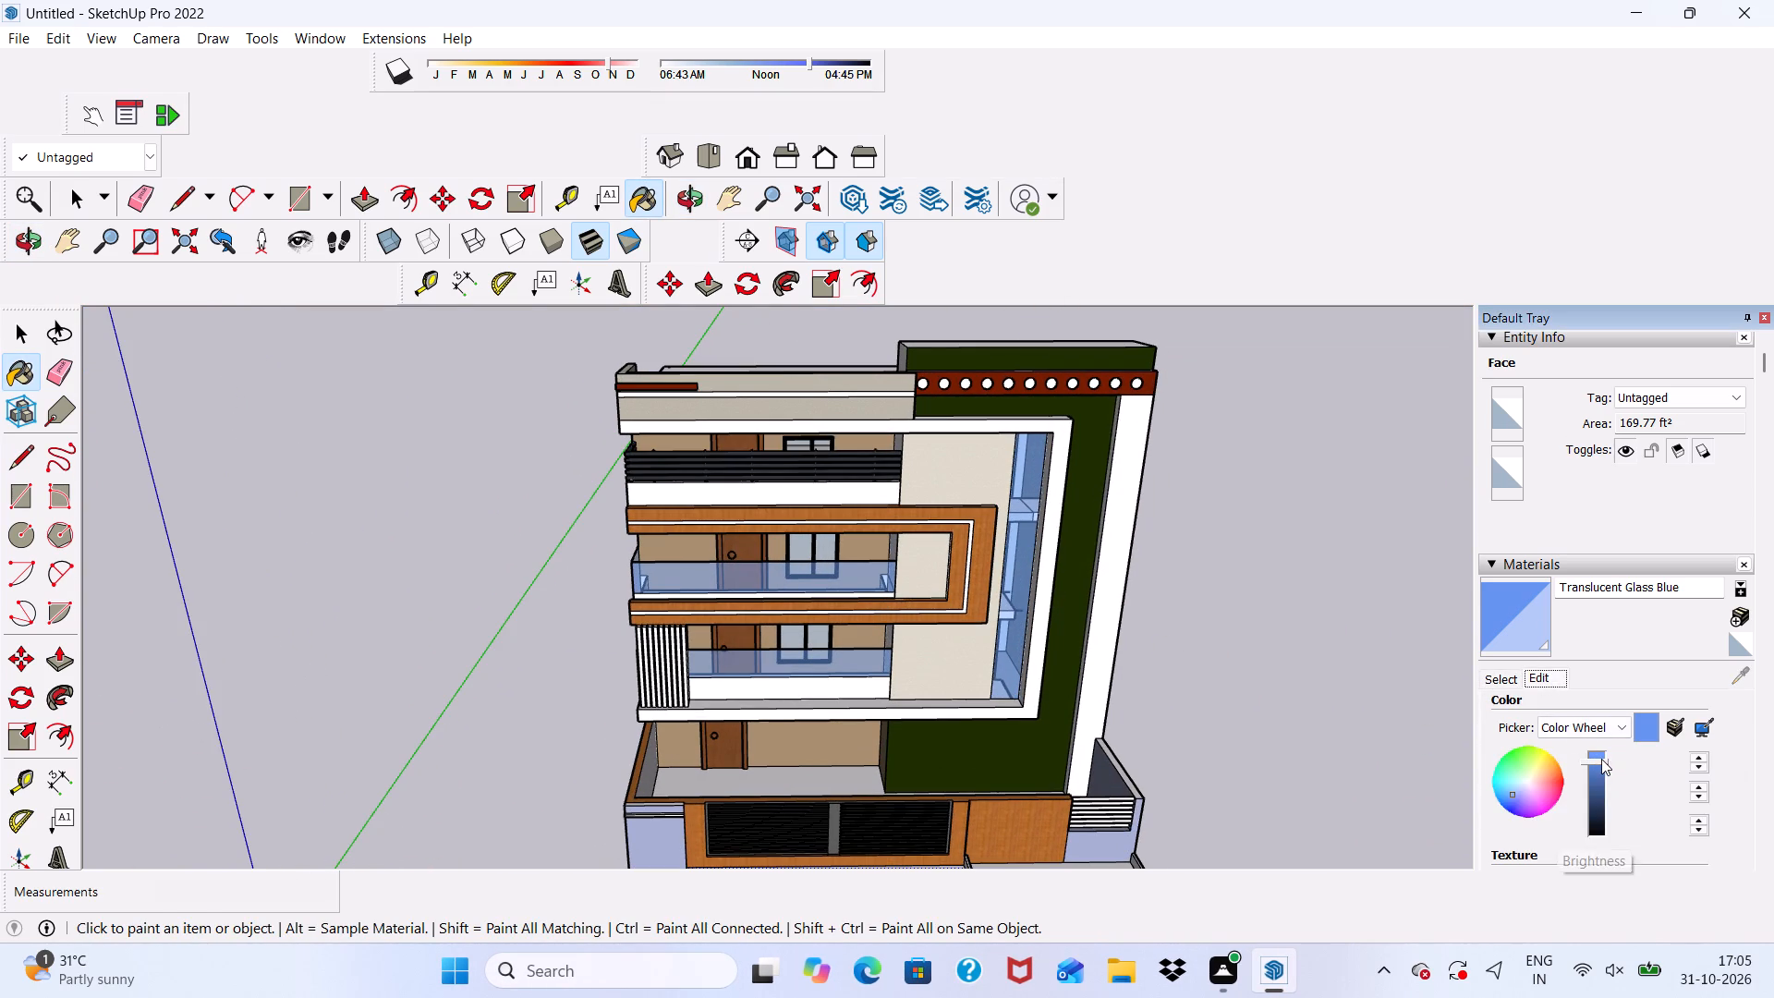
{"action": "left_click_drag", "start_coordinate": [1601, 759], "coordinate": [1601, 769]}
{"action": "scroll", "coordinate": [1069, 685], "scroll_direction": "up", "scroll_amount": 5}
{"action": "scroll", "coordinate": [1050, 677], "scroll_direction": "down", "scroll_amount": 4}
{"action": "middle_click_drag", "start_coordinate": [1018, 734], "coordinate": [778, 694]}
{"action": "scroll", "coordinate": [770, 690], "scroll_direction": "up", "scroll_amount": 4}
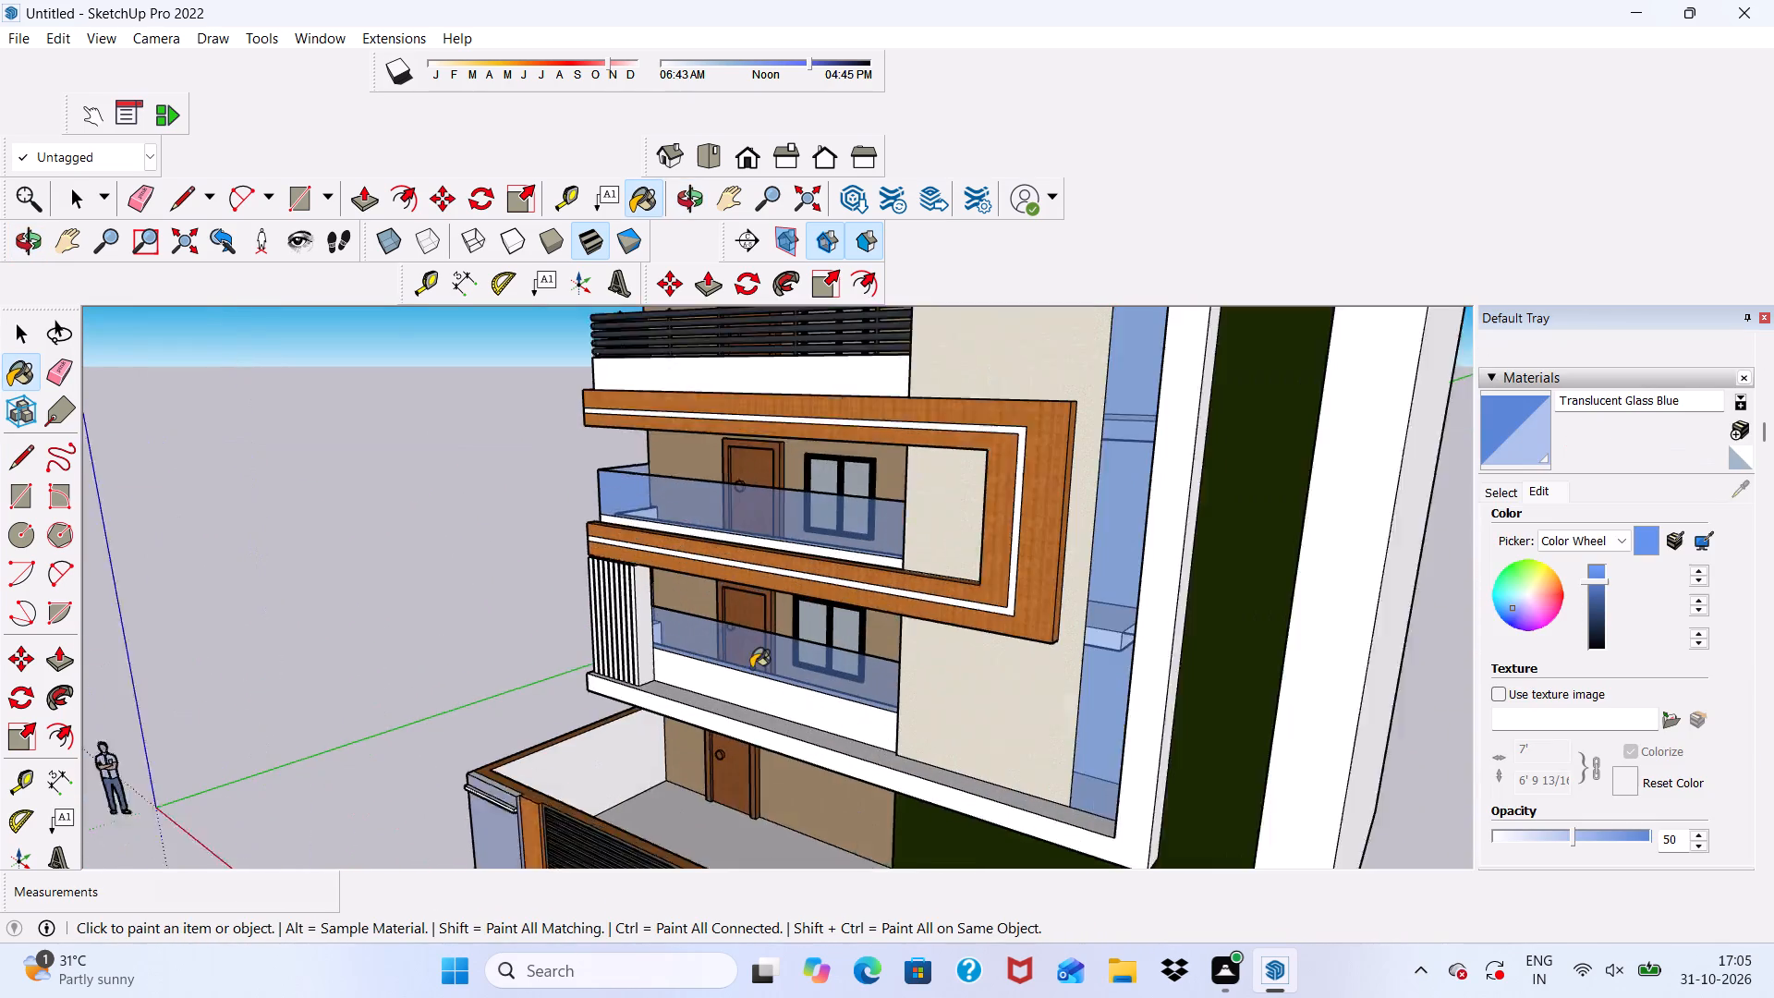
{"action": "scroll", "coordinate": [751, 668], "scroll_direction": "up", "scroll_amount": 1}
{"action": "scroll", "coordinate": [617, 667], "scroll_direction": "down", "scroll_amount": 2}
{"action": "middle_click_drag", "start_coordinate": [656, 724], "coordinate": [818, 682]}
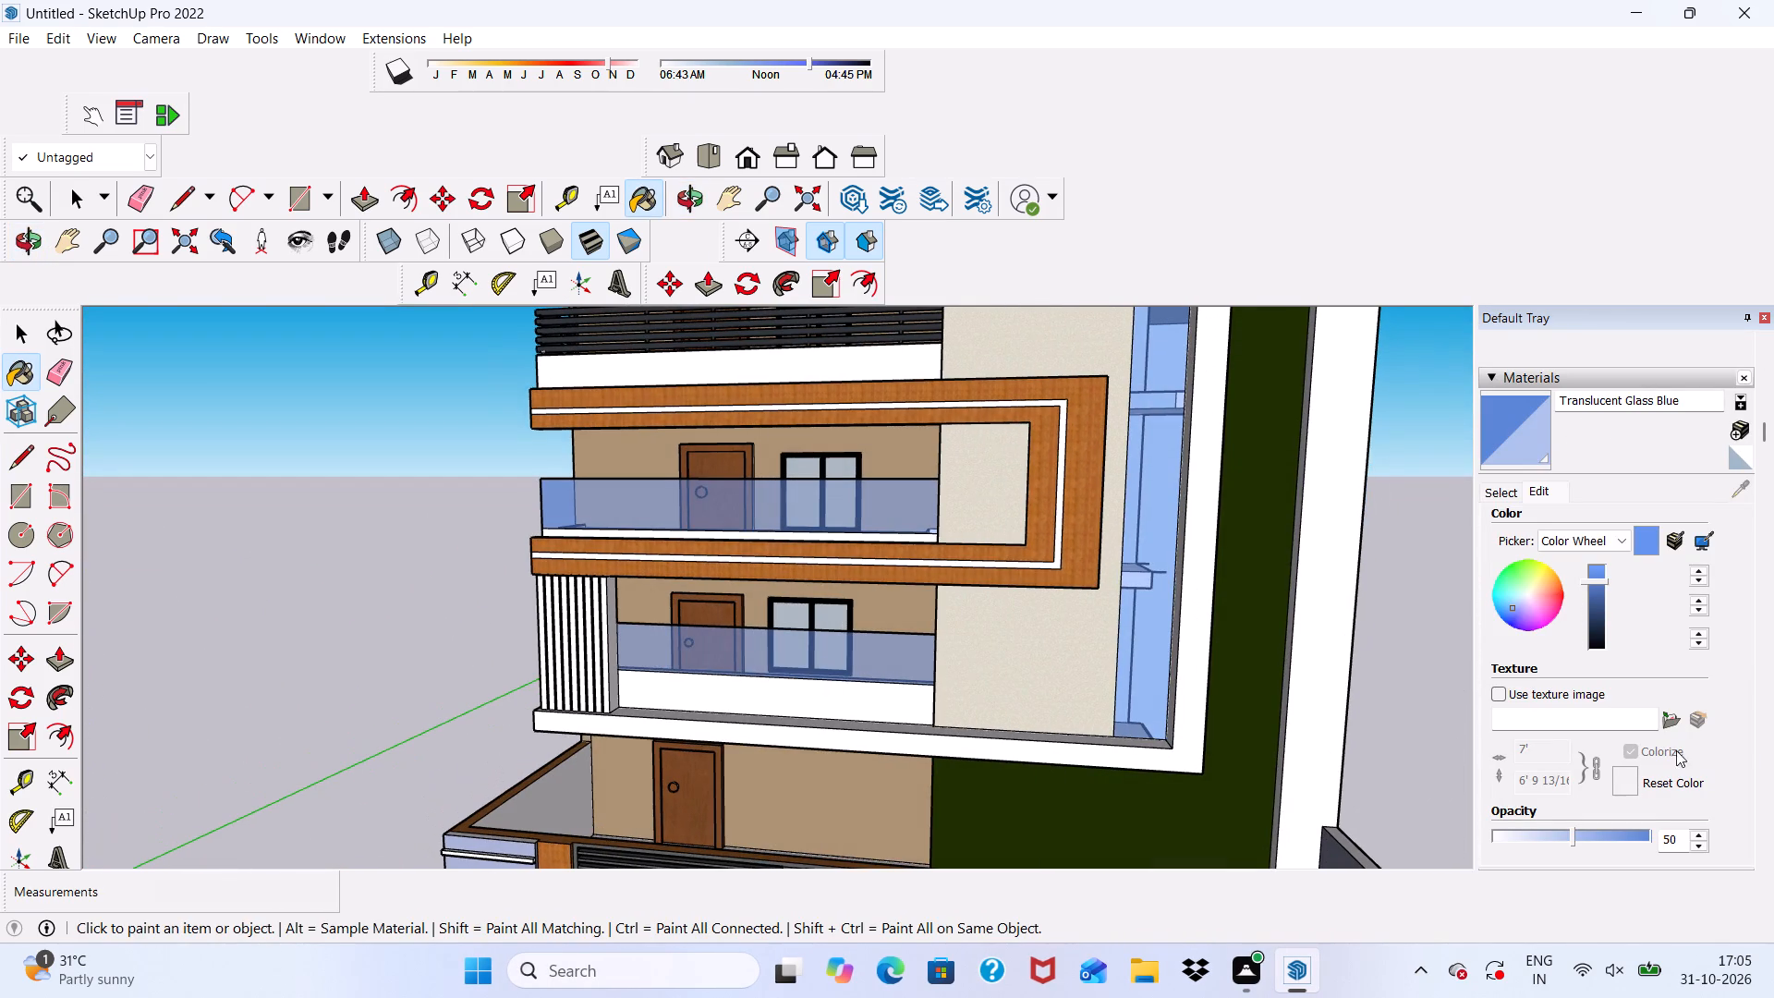
Paint the front faces of all the vertical fins beside the lowest balcony with 0014_DarkSalmon from the Colors-Named collection.
{"action": "left_click", "coordinate": [1501, 491]}
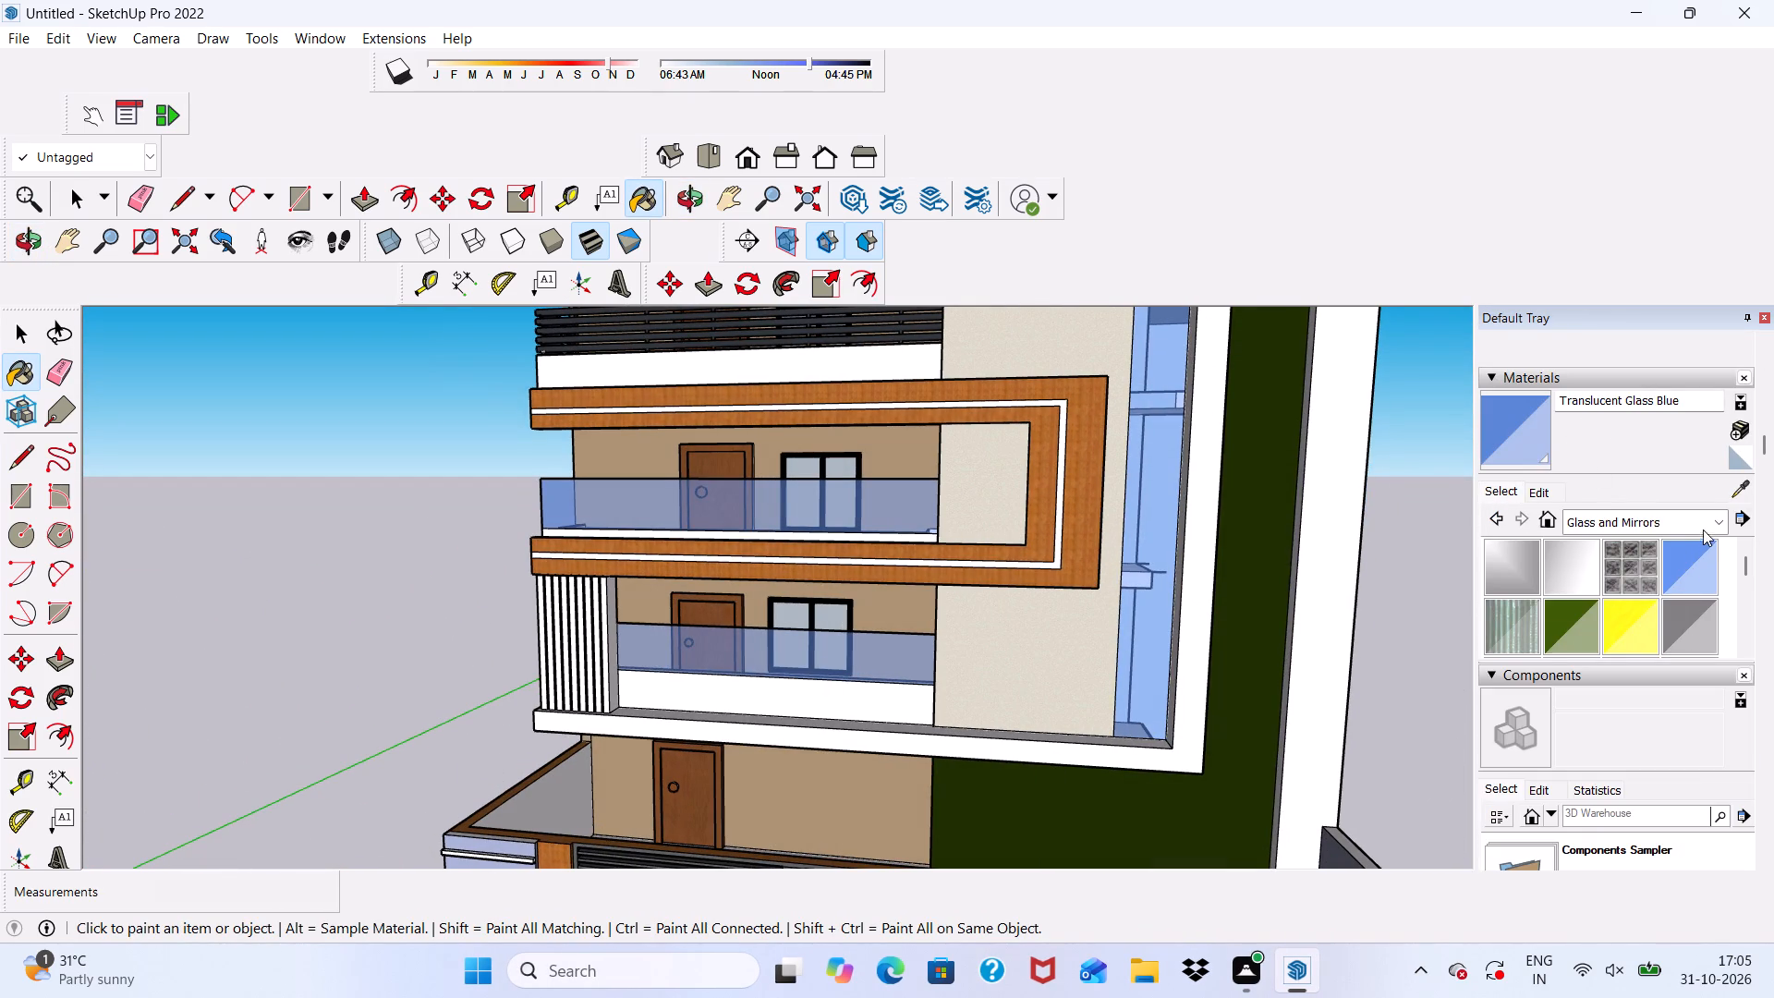
{"action": "left_click", "coordinate": [1704, 526]}
{"action": "left_click", "coordinate": [1659, 617]}
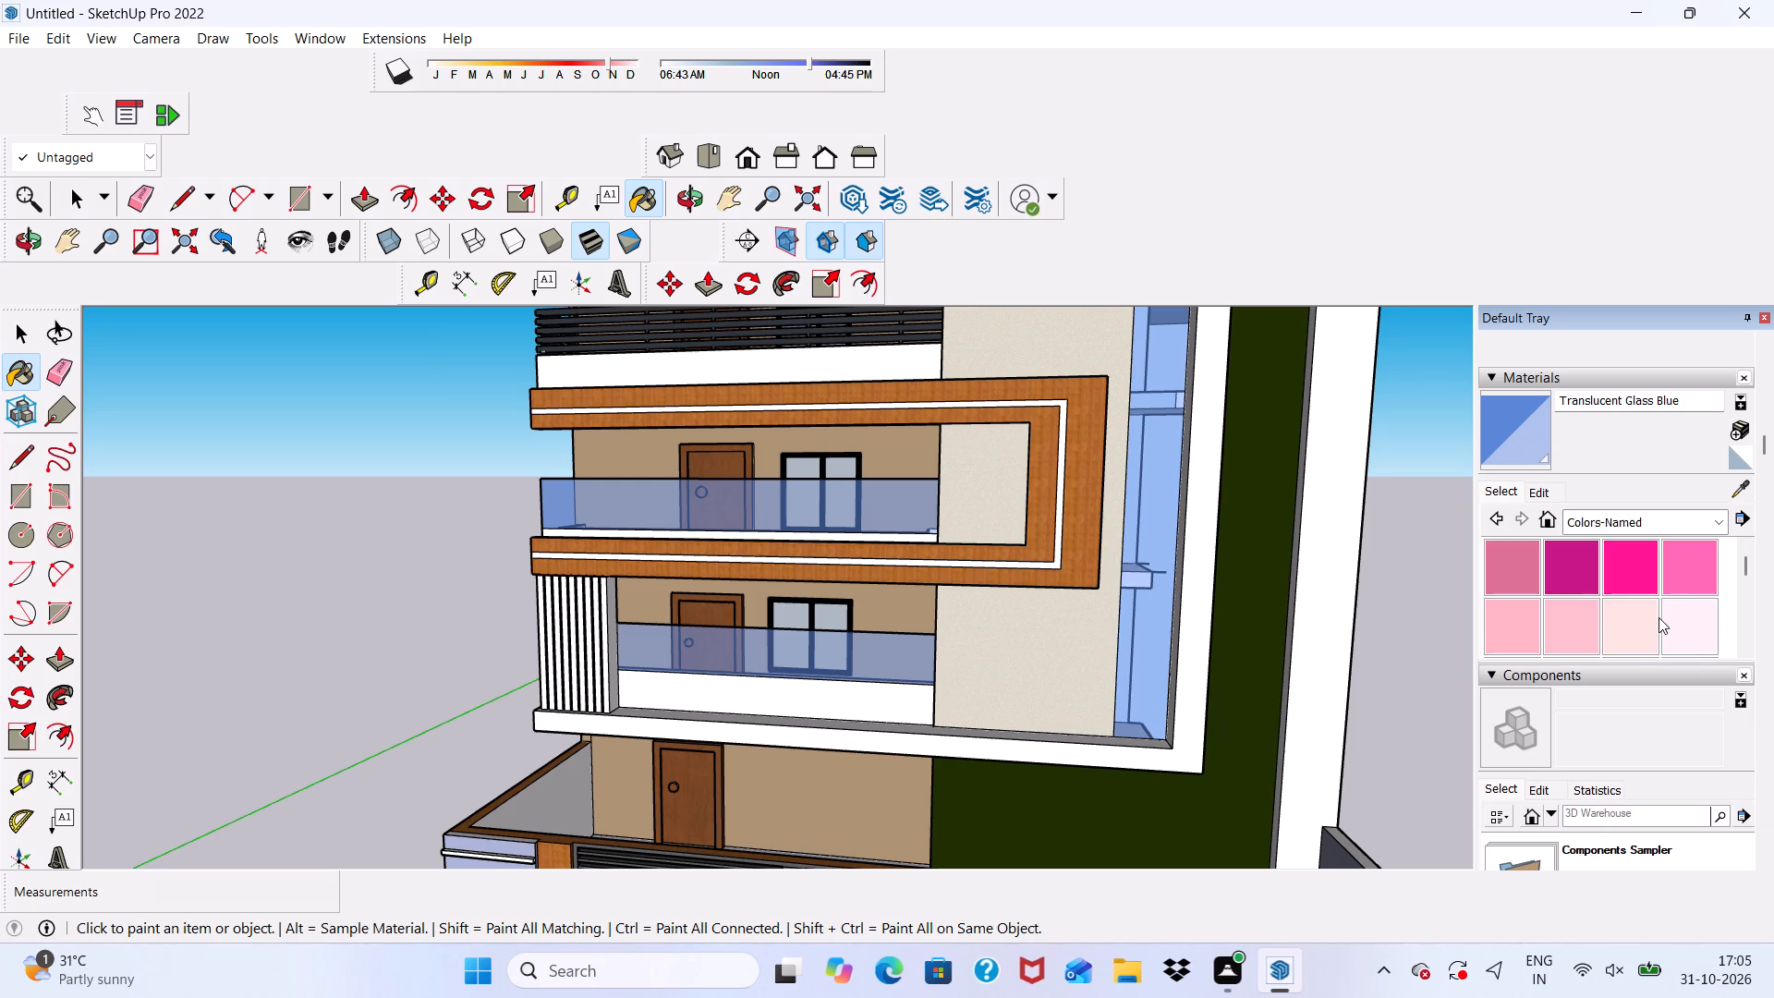
{"action": "scroll", "coordinate": [1656, 609], "scroll_direction": "down", "scroll_amount": 1}
{"action": "scroll", "coordinate": [1655, 607], "scroll_direction": "up", "scroll_amount": 1}
{"action": "scroll", "coordinate": [1655, 607], "scroll_direction": "down", "scroll_amount": 1}
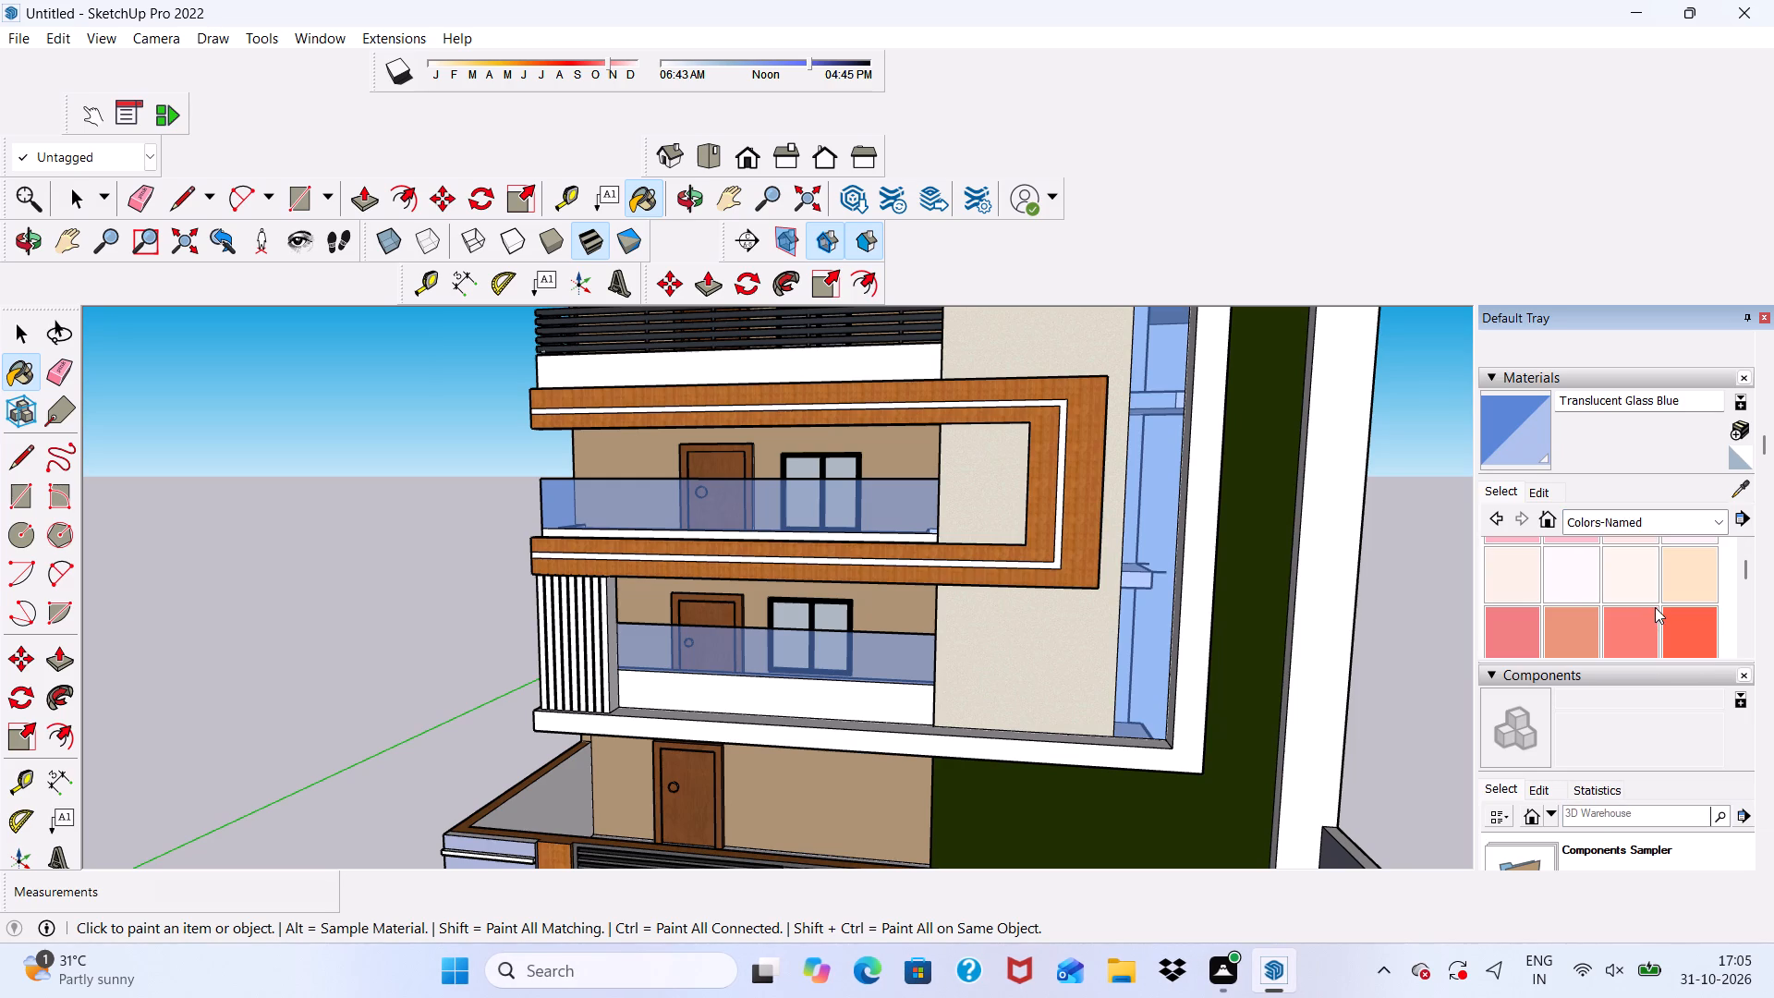
{"action": "scroll", "coordinate": [1630, 605], "scroll_direction": "down", "scroll_amount": 1}
{"action": "scroll", "coordinate": [1564, 600], "scroll_direction": "up", "scroll_amount": 1}
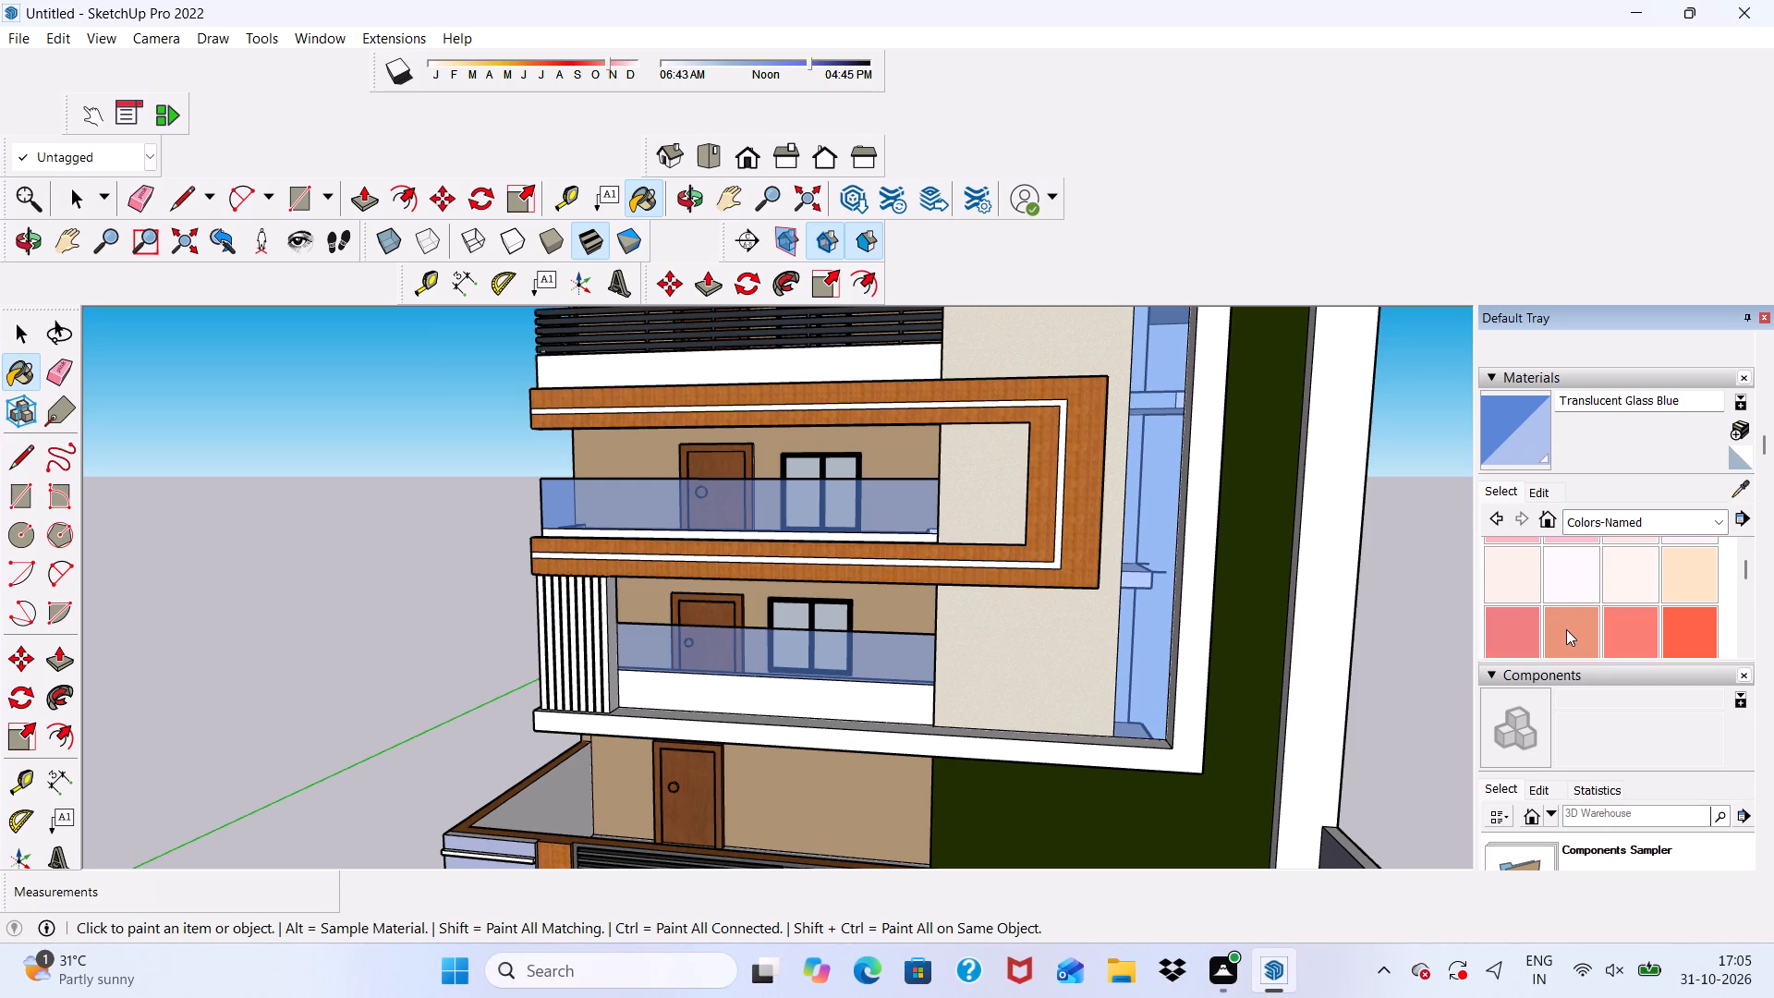
{"action": "left_click", "coordinate": [1566, 629]}
{"action": "scroll", "coordinate": [541, 541], "scroll_direction": "up", "scroll_amount": 18}
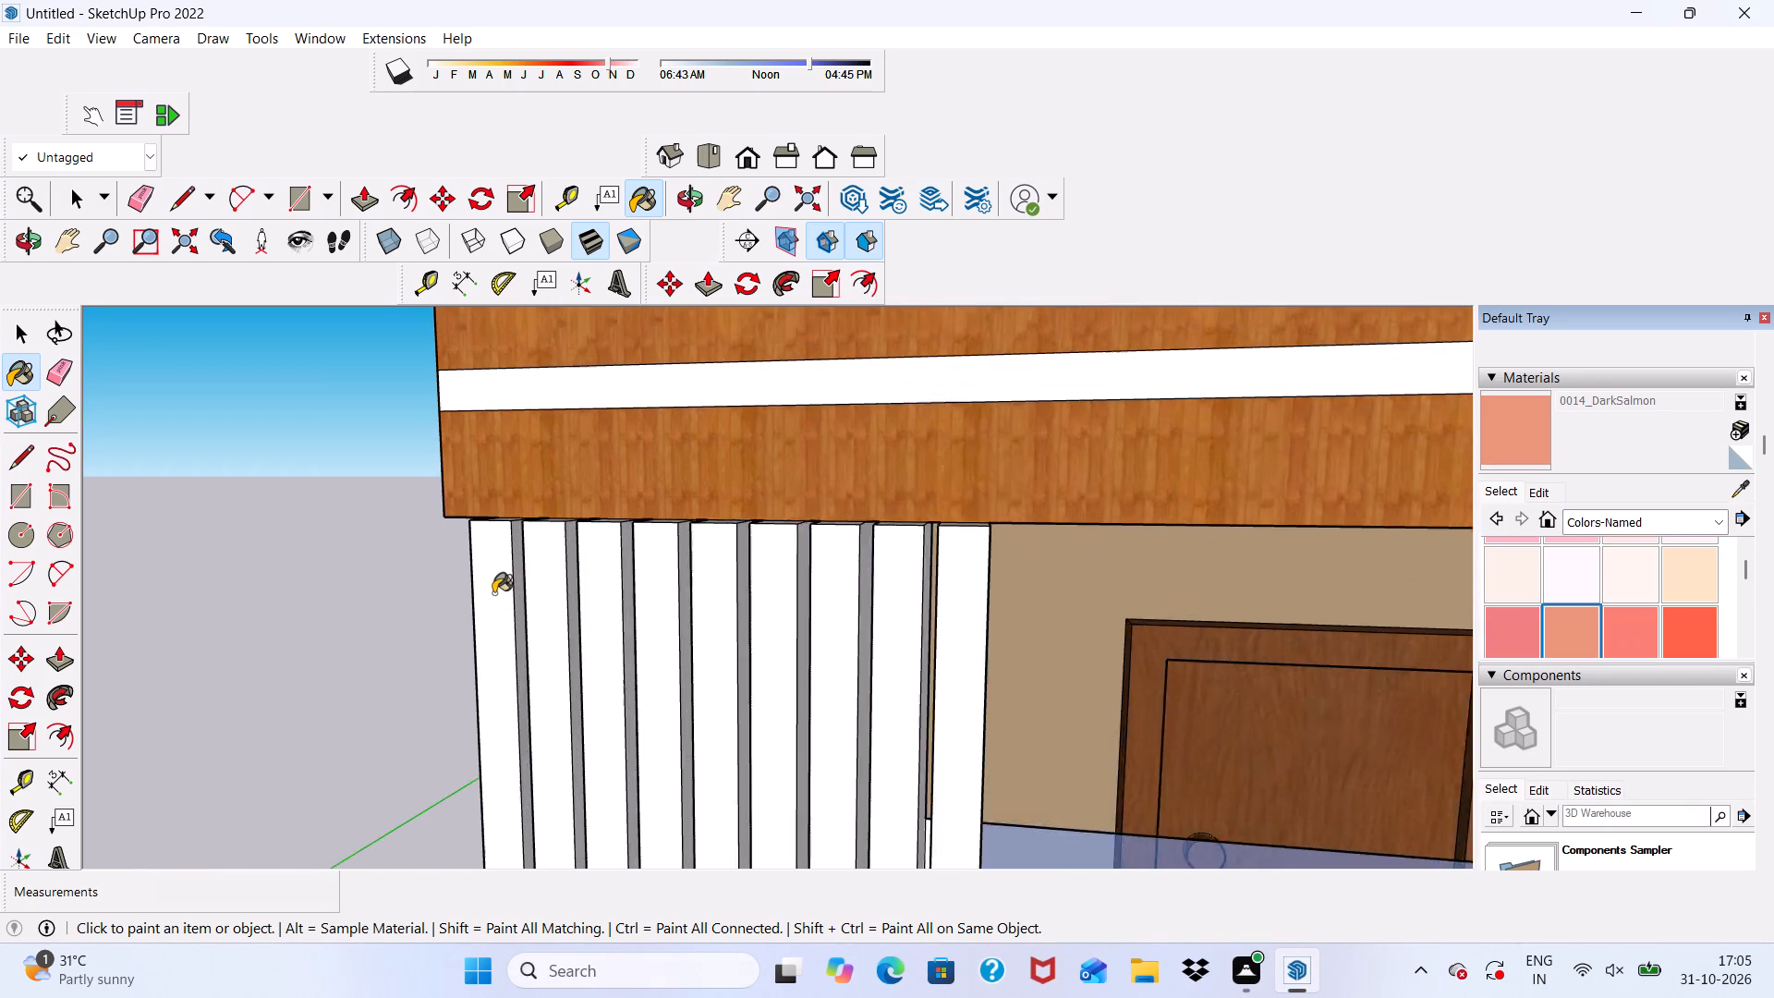
{"action": "scroll", "coordinate": [493, 593], "scroll_direction": "up", "scroll_amount": 2}
{"action": "left_click", "coordinate": [493, 586]}
{"action": "left_click", "coordinate": [564, 597]}
{"action": "left_click", "coordinate": [614, 603]}
{"action": "left_click", "coordinate": [694, 631]}
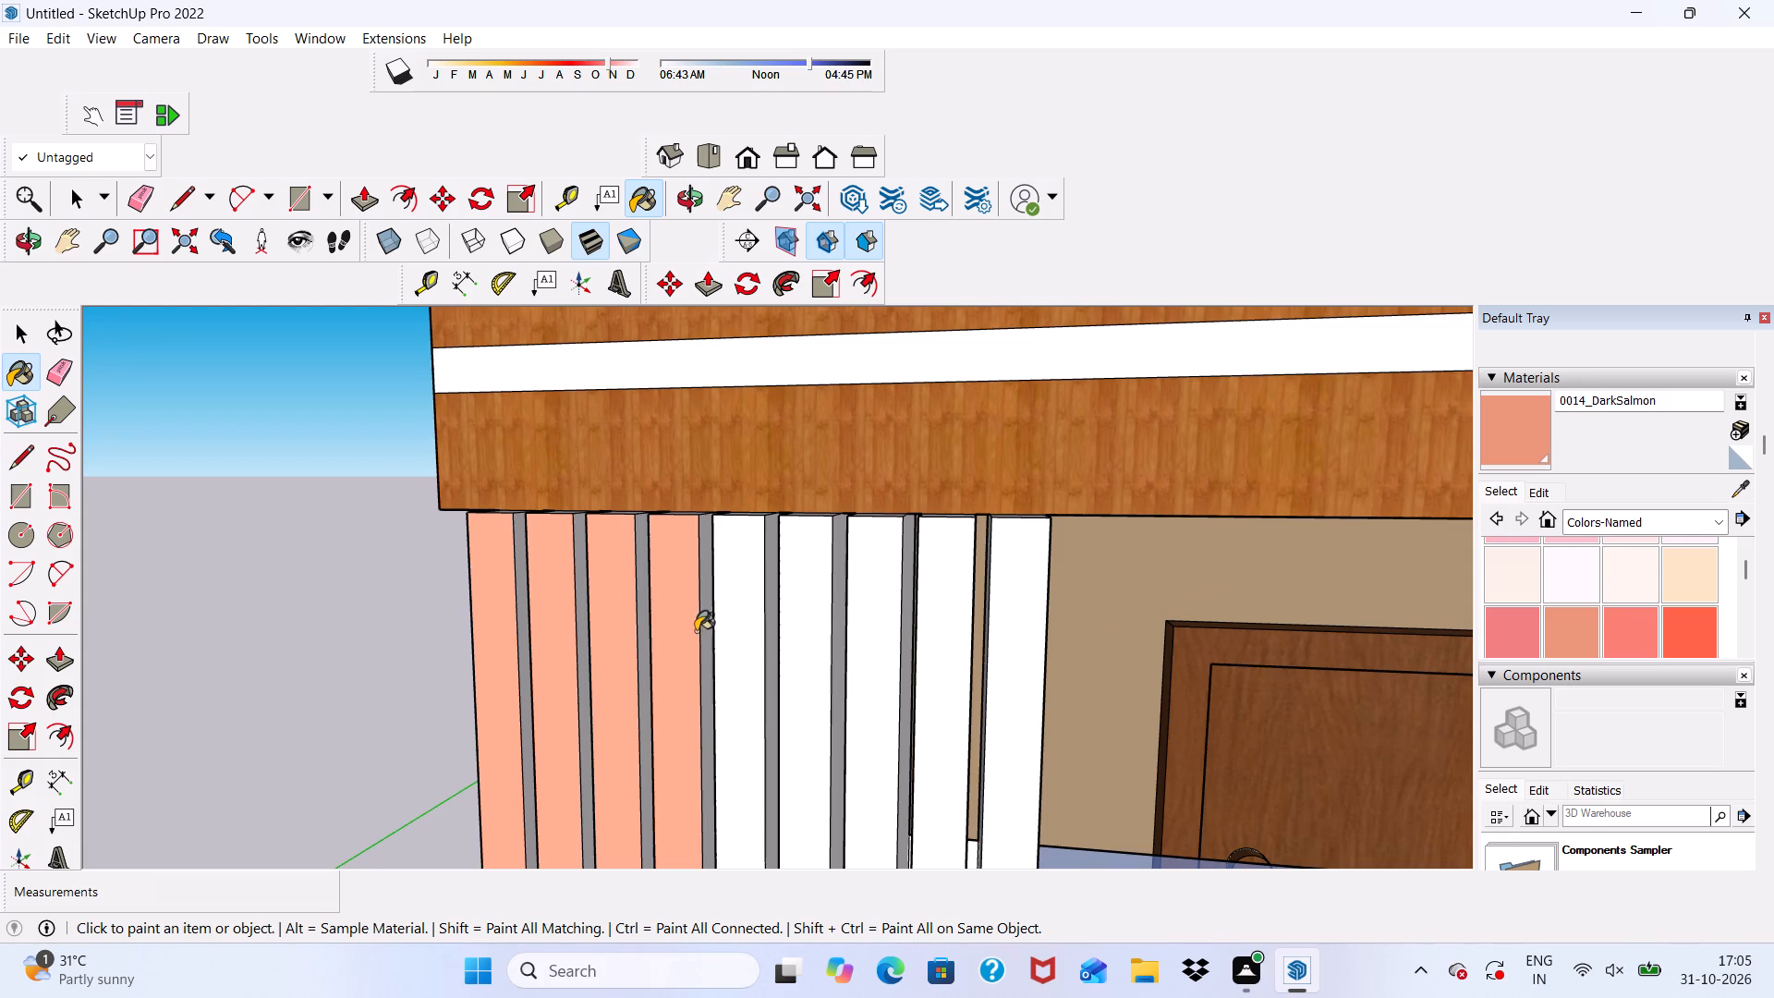
{"action": "left_click", "coordinate": [749, 654]}
{"action": "left_click", "coordinate": [811, 651]}
{"action": "left_click", "coordinate": [864, 651]}
{"action": "left_click_drag", "start_coordinate": [917, 659], "coordinate": [935, 659]}
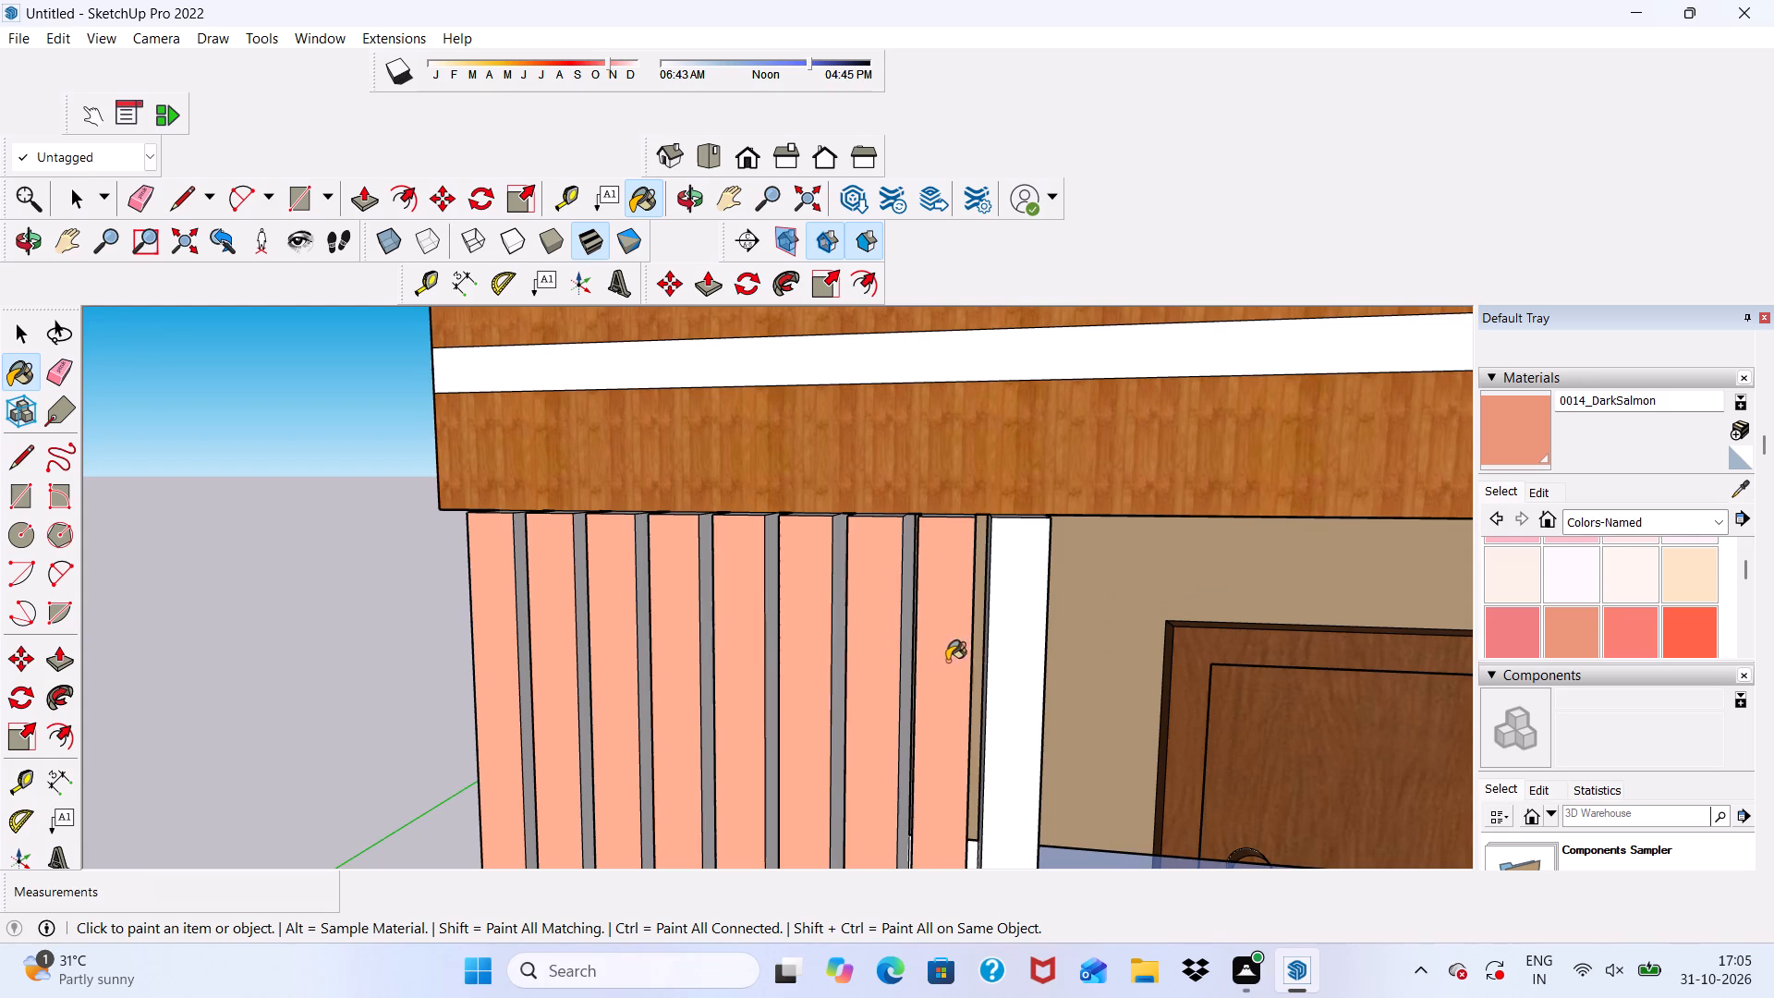
{"action": "left_click", "coordinate": [1006, 669]}
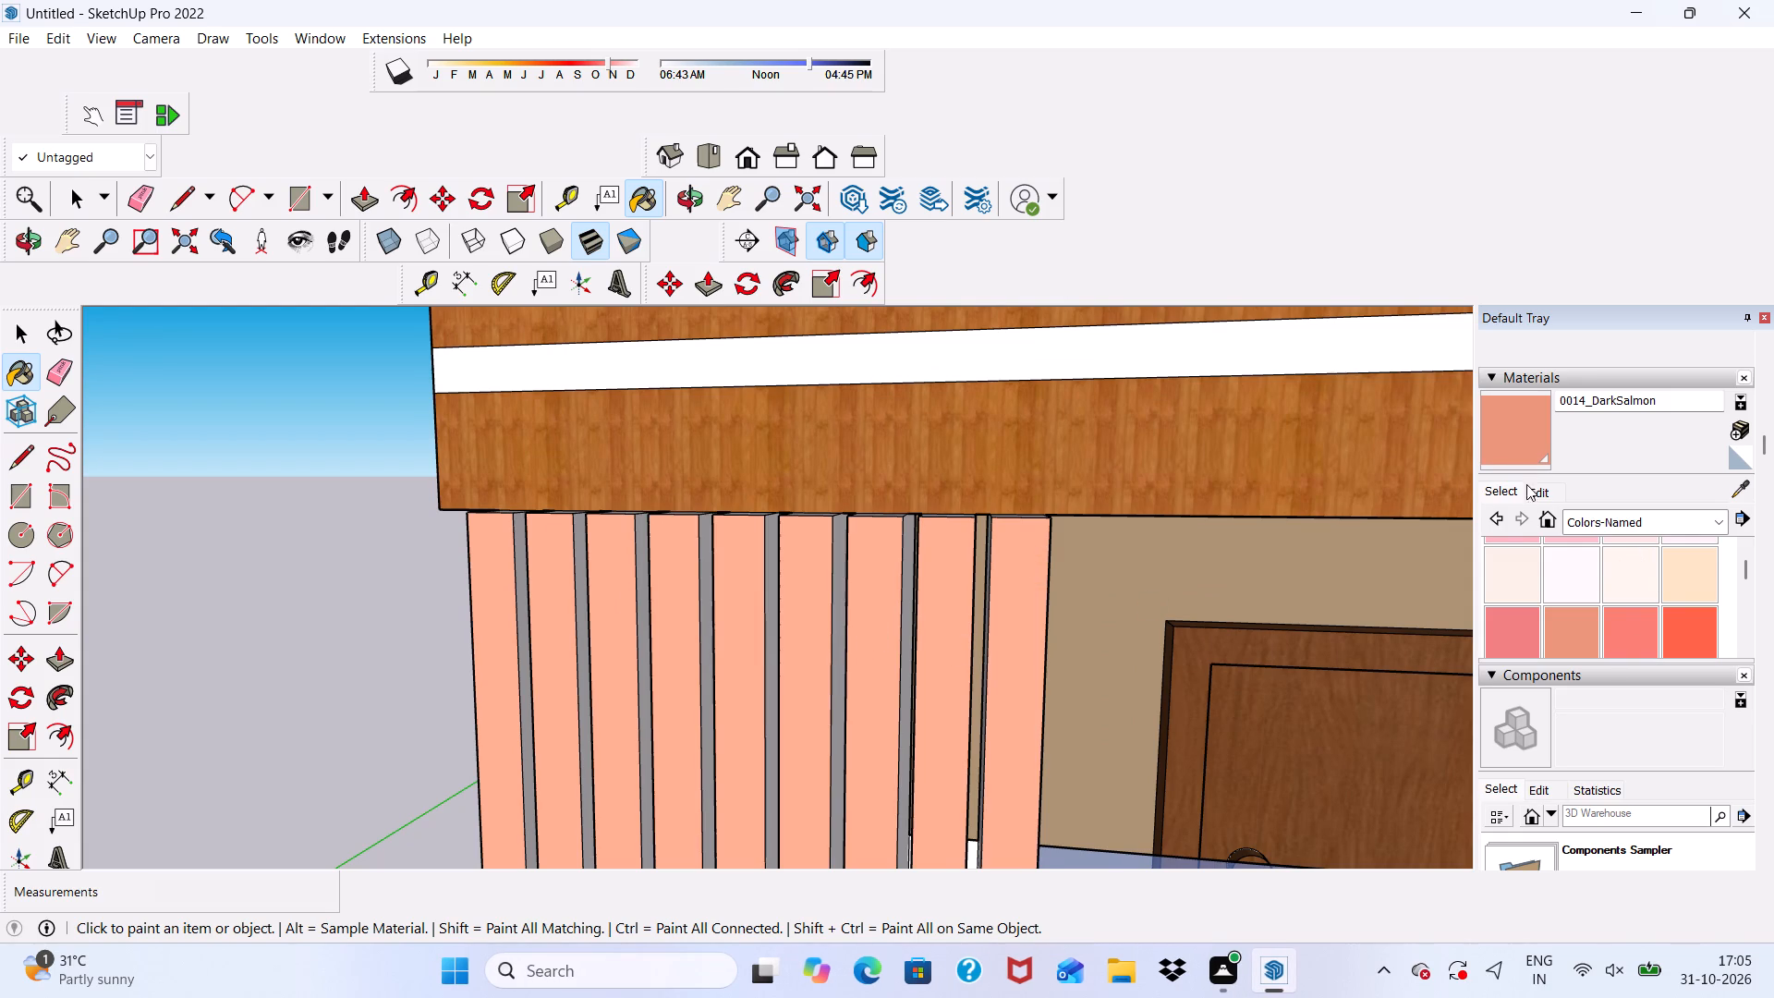
Darken the 0014_DarkSalmon material by lowering its brightness.
{"action": "left_click", "coordinate": [1530, 491]}
{"action": "left_click_drag", "start_coordinate": [1599, 579], "coordinate": [1600, 590]}
Paint the broad side face of the fin nearest the balcony door with 0014_DarkSalmon.
{"action": "scroll", "coordinate": [1416, 594], "scroll_direction": "down", "scroll_amount": 3}
{"action": "middle_click_drag", "start_coordinate": [1313, 614], "coordinate": [946, 551]}
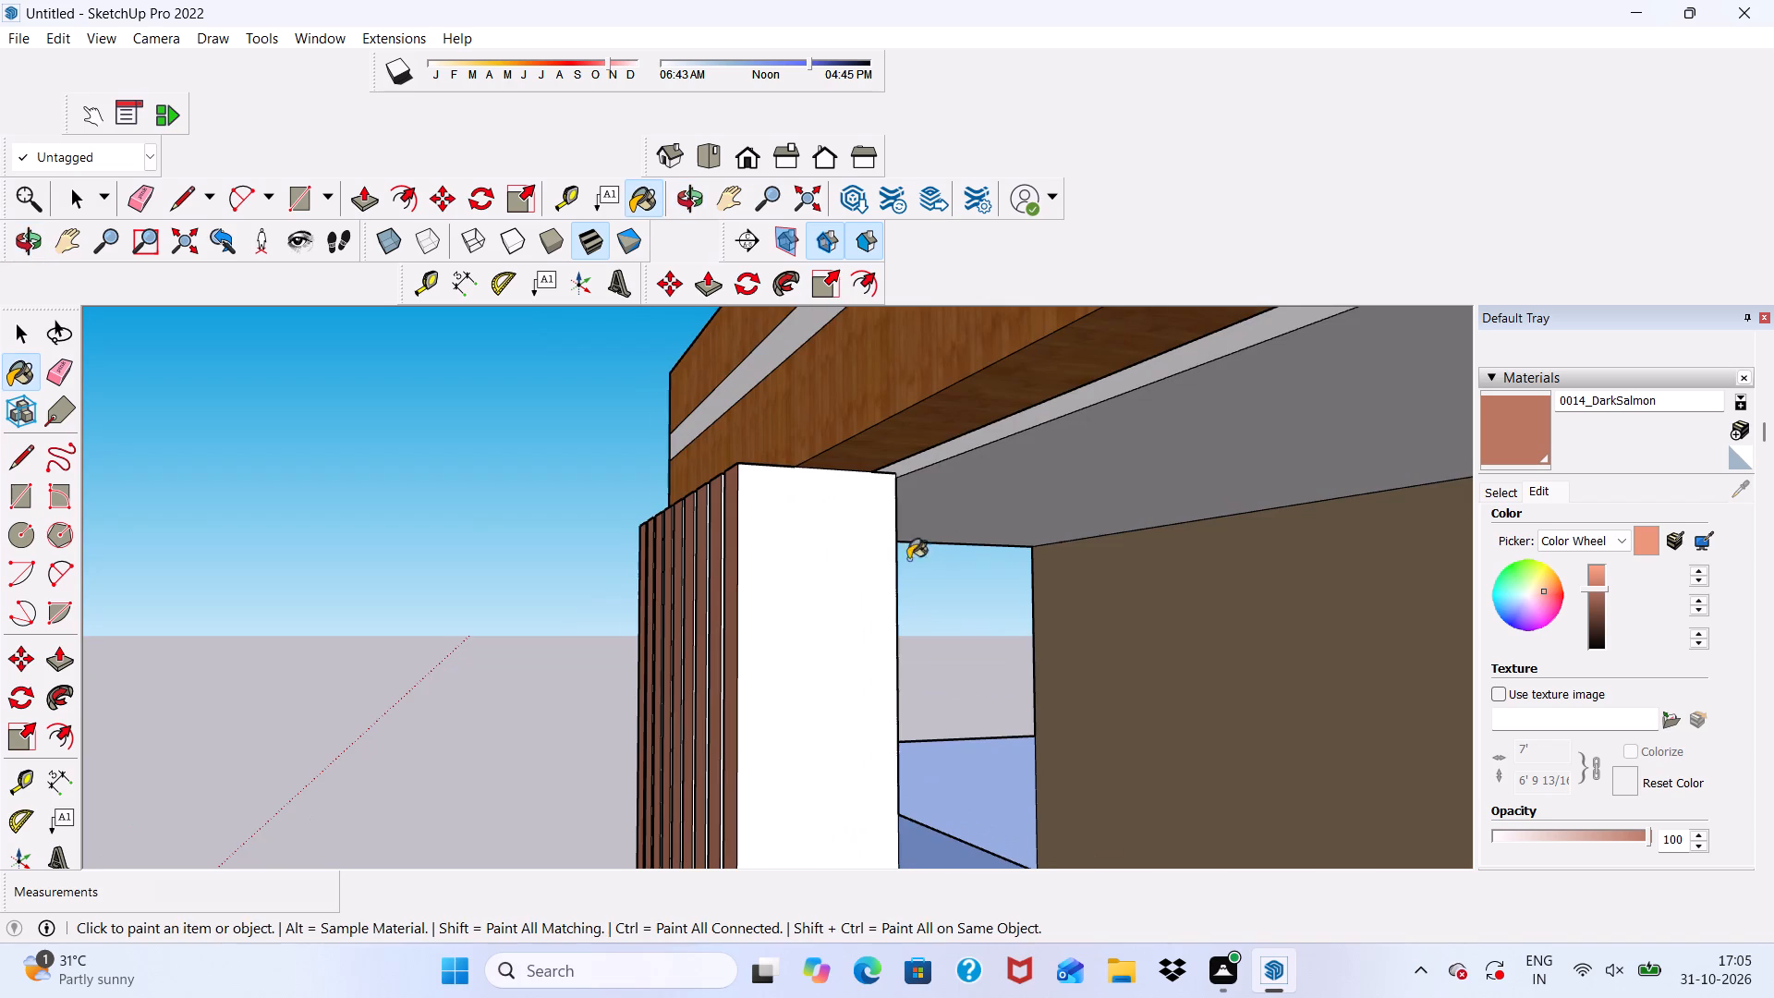
{"action": "scroll", "coordinate": [804, 560], "scroll_direction": "up", "scroll_amount": 1}
{"action": "left_click", "coordinate": [746, 557]}
Paint the remaining narrow fin side faces that face the balcony door with 0014_DarkSalmon, one after another to the outermost fin.
{"action": "scroll", "coordinate": [753, 544], "scroll_direction": "down", "scroll_amount": 1}
{"action": "middle_click_drag", "start_coordinate": [760, 554], "coordinate": [856, 602]}
{"action": "scroll", "coordinate": [784, 606], "scroll_direction": "up", "scroll_amount": 12}
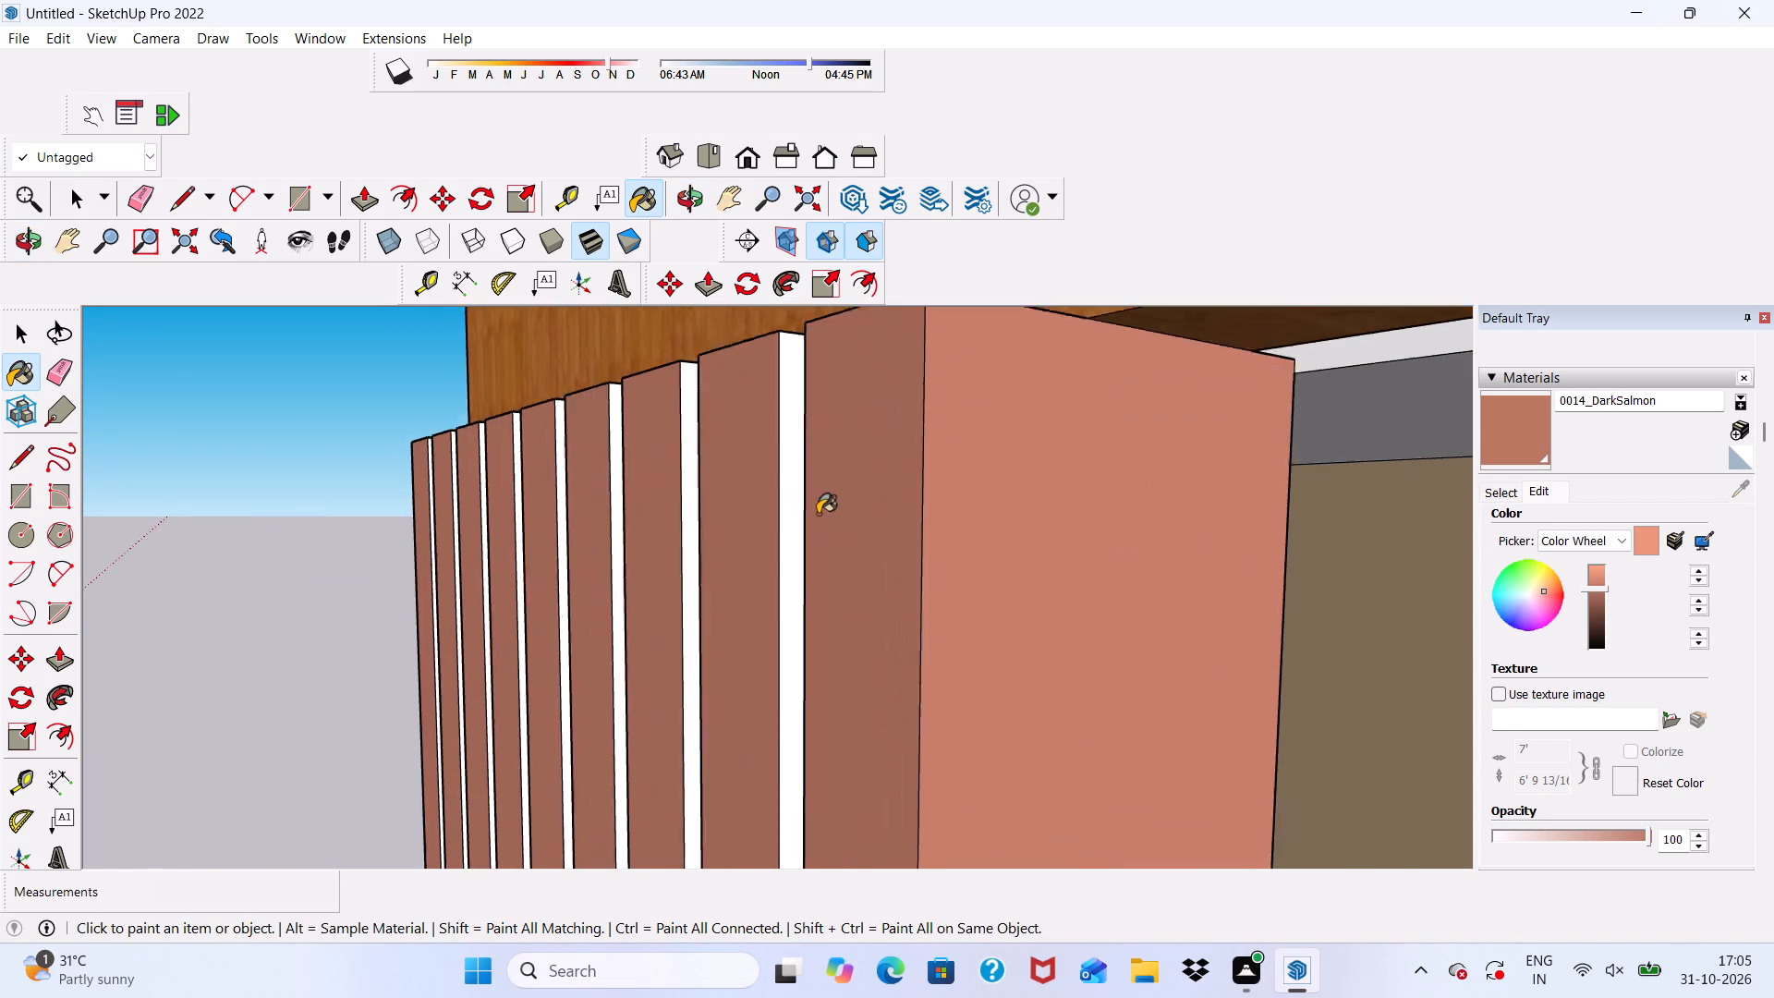
{"action": "scroll", "coordinate": [818, 514], "scroll_direction": "up", "scroll_amount": 8}
{"action": "left_click", "coordinate": [779, 468]}
{"action": "scroll", "coordinate": [614, 467], "scroll_direction": "up", "scroll_amount": 4}
{"action": "left_click", "coordinate": [589, 467]}
{"action": "scroll", "coordinate": [608, 469], "scroll_direction": "down", "scroll_amount": 4}
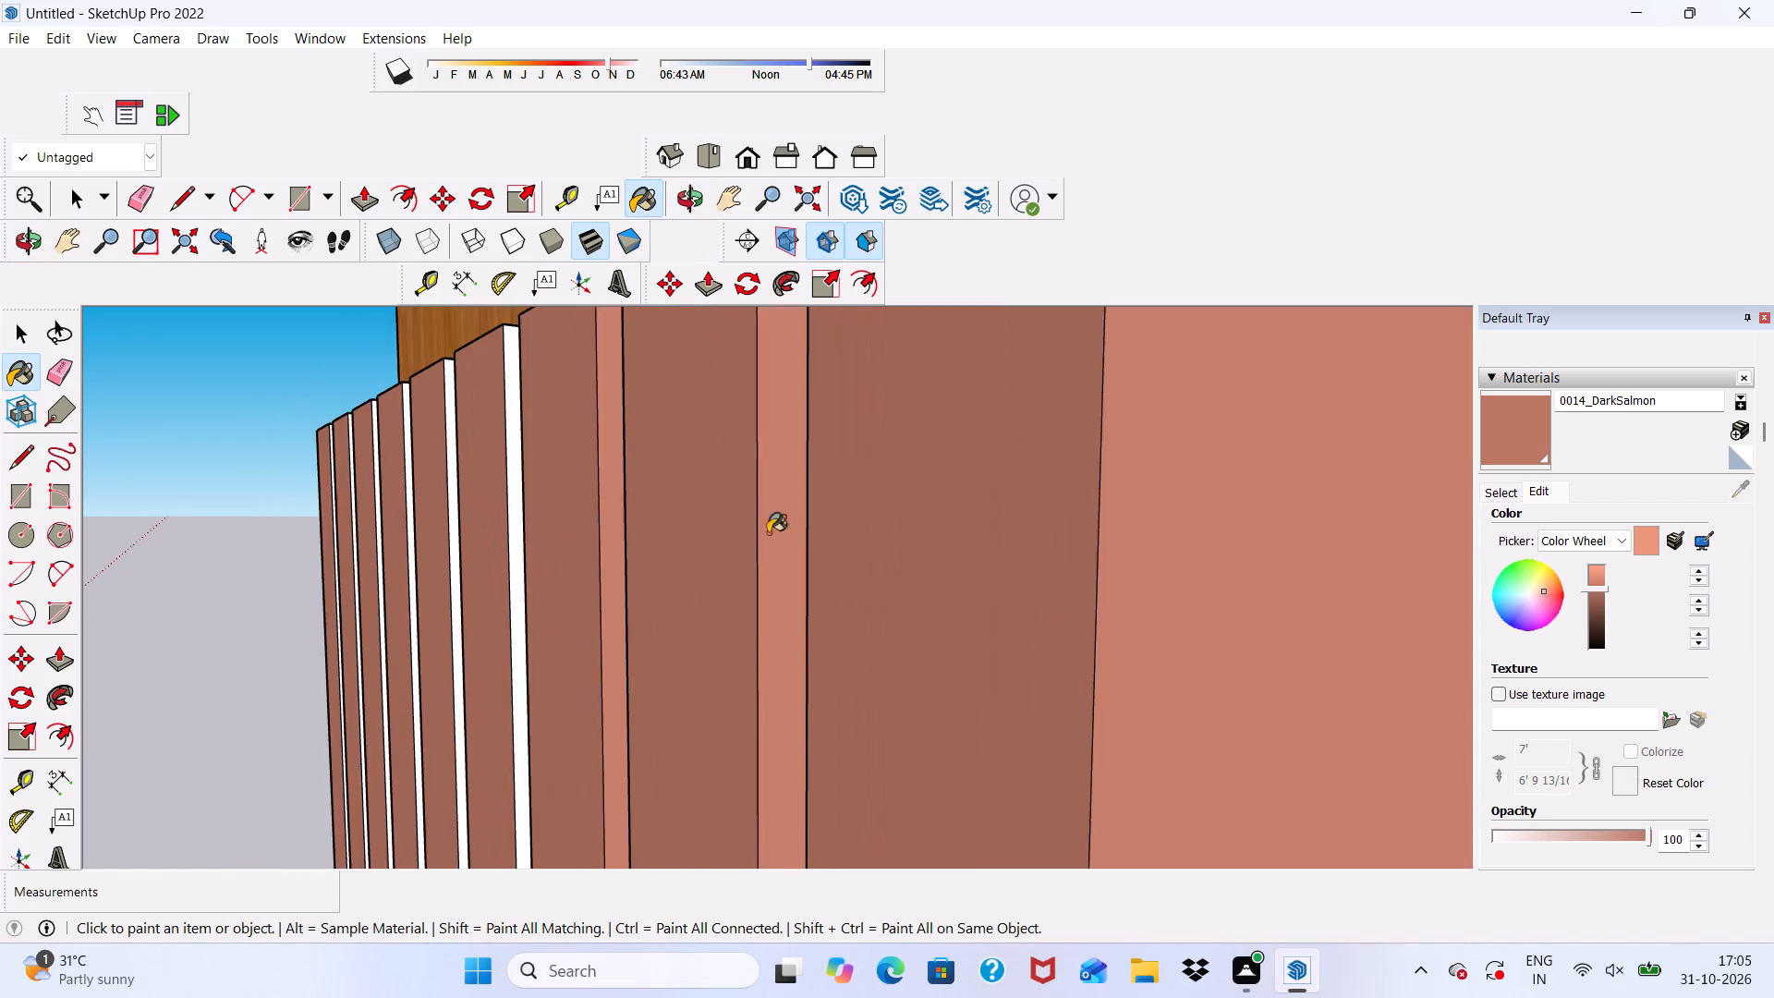
{"action": "scroll", "coordinate": [768, 533], "scroll_direction": "down", "scroll_amount": 16}
{"action": "scroll", "coordinate": [701, 520], "scroll_direction": "up", "scroll_amount": 8}
{"action": "scroll", "coordinate": [993, 524], "scroll_direction": "up", "scroll_amount": 2}
{"action": "left_click", "coordinate": [973, 500]}
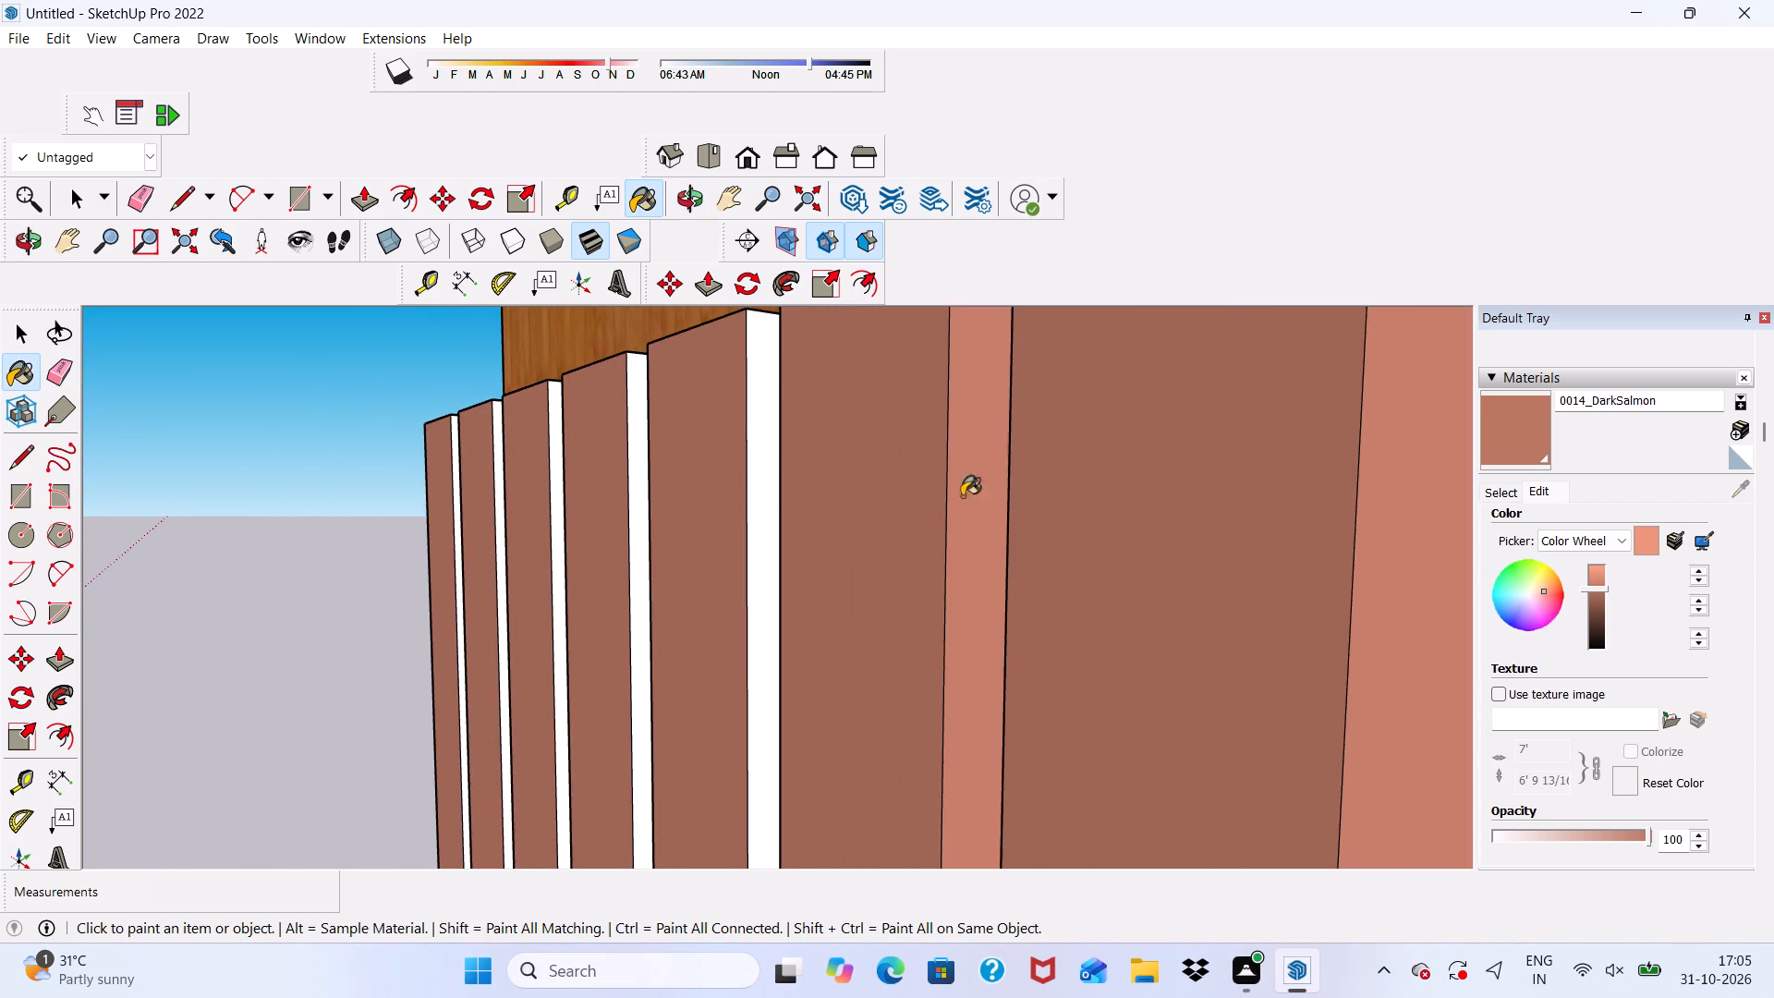
{"action": "scroll", "coordinate": [635, 497], "scroll_direction": "up", "scroll_amount": 3}
{"action": "left_click", "coordinate": [808, 511]}
{"action": "scroll", "coordinate": [656, 478], "scroll_direction": "up", "scroll_amount": 4}
{"action": "left_click", "coordinate": [625, 476]}
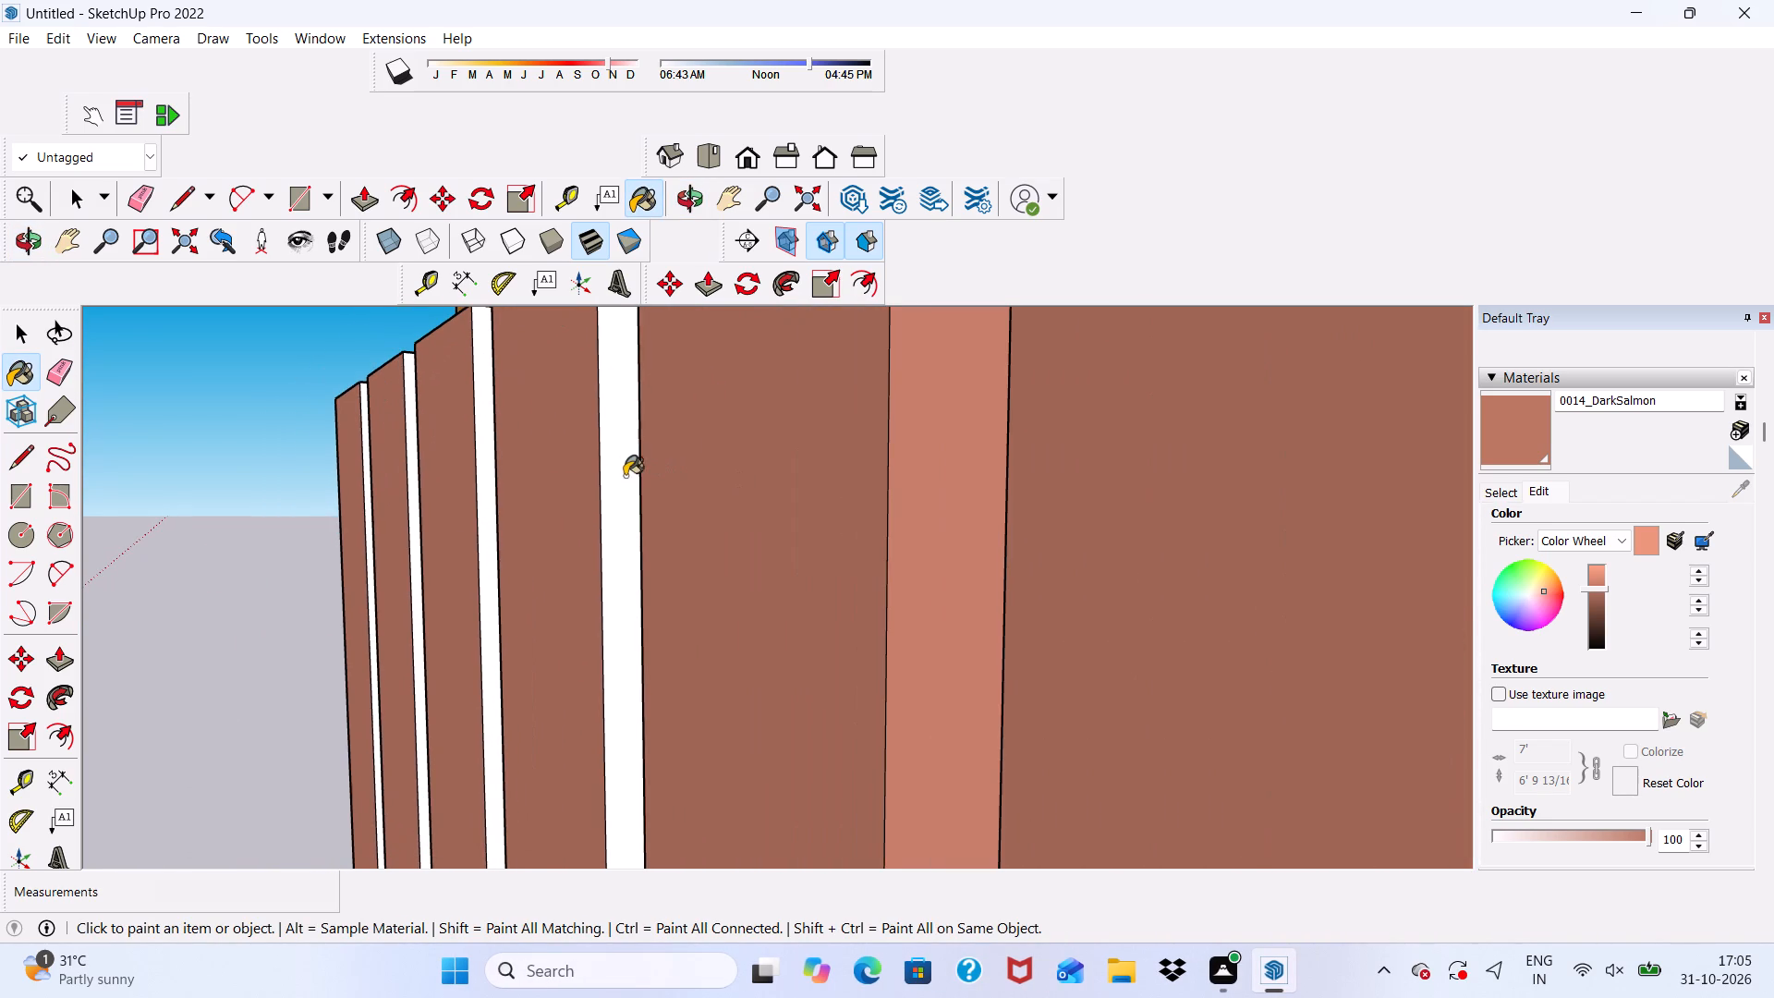
{"action": "scroll", "coordinate": [473, 488], "scroll_direction": "up", "scroll_amount": 3}
{"action": "left_click", "coordinate": [480, 476]}
{"action": "scroll", "coordinate": [492, 478], "scroll_direction": "up", "scroll_amount": 3}
{"action": "left_click", "coordinate": [493, 475]}
{"action": "scroll", "coordinate": [369, 508], "scroll_direction": "up", "scroll_amount": 5}
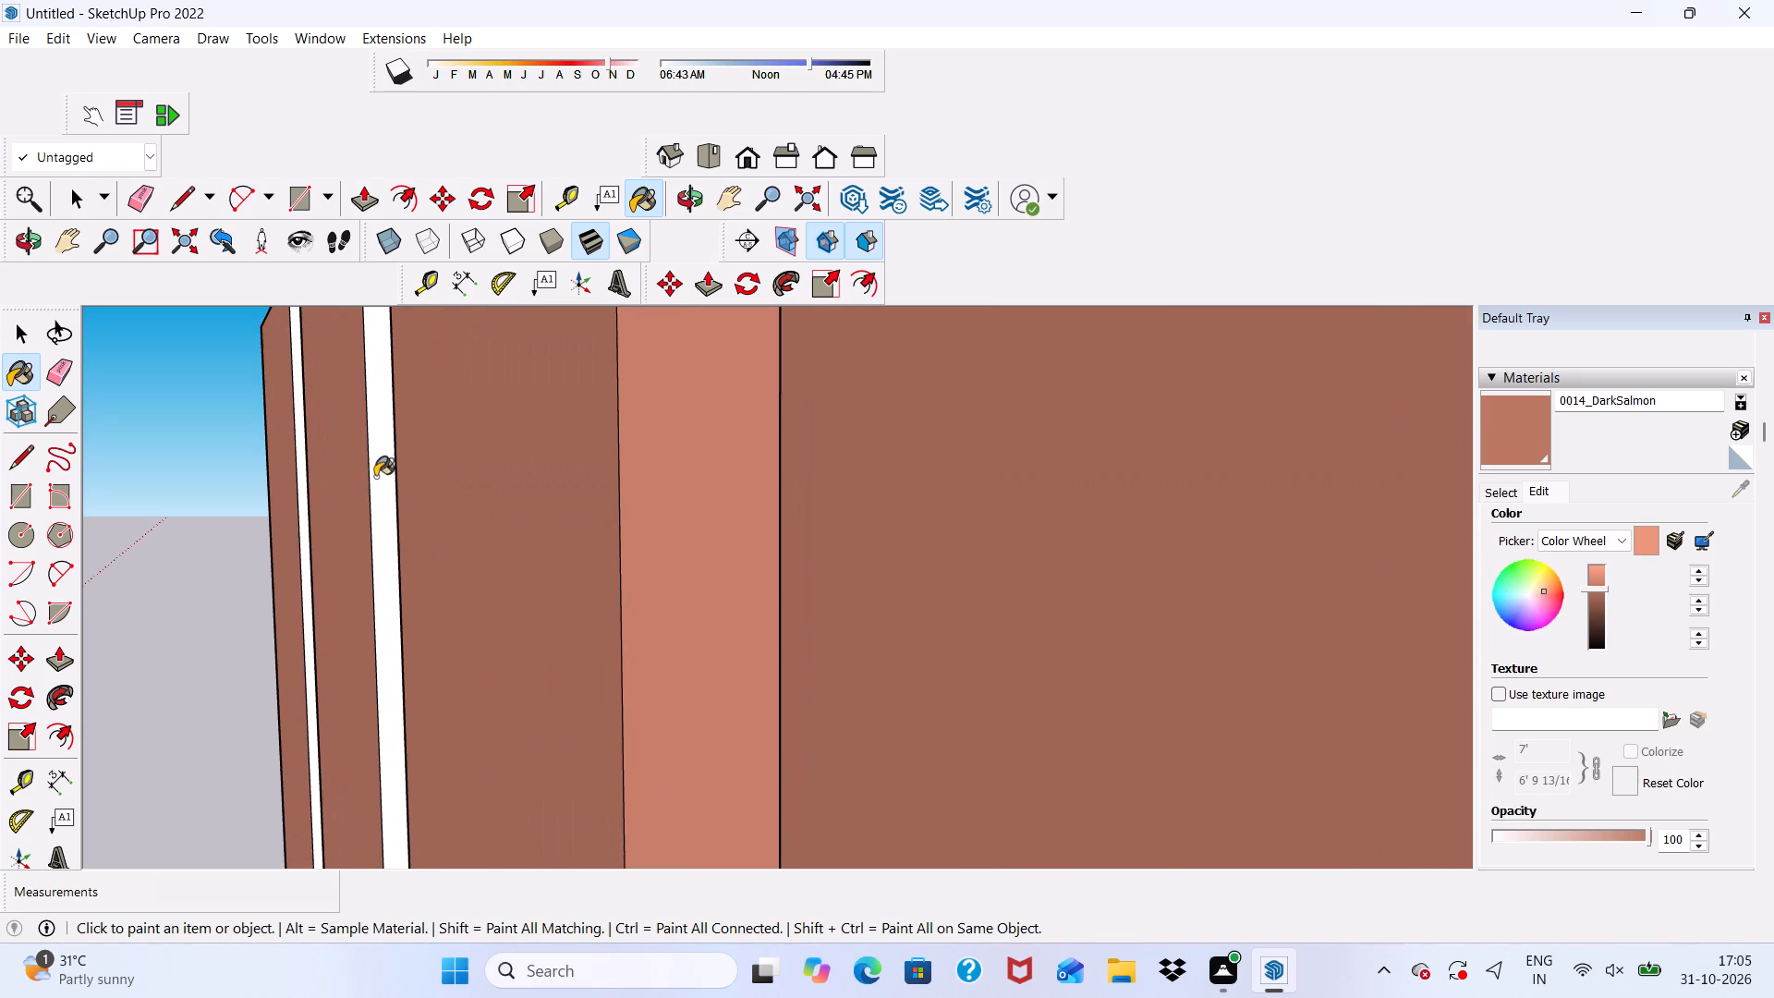
{"action": "left_click", "coordinate": [380, 474]}
{"action": "scroll", "coordinate": [323, 504], "scroll_direction": "up", "scroll_amount": 7}
{"action": "left_click", "coordinate": [287, 463]}
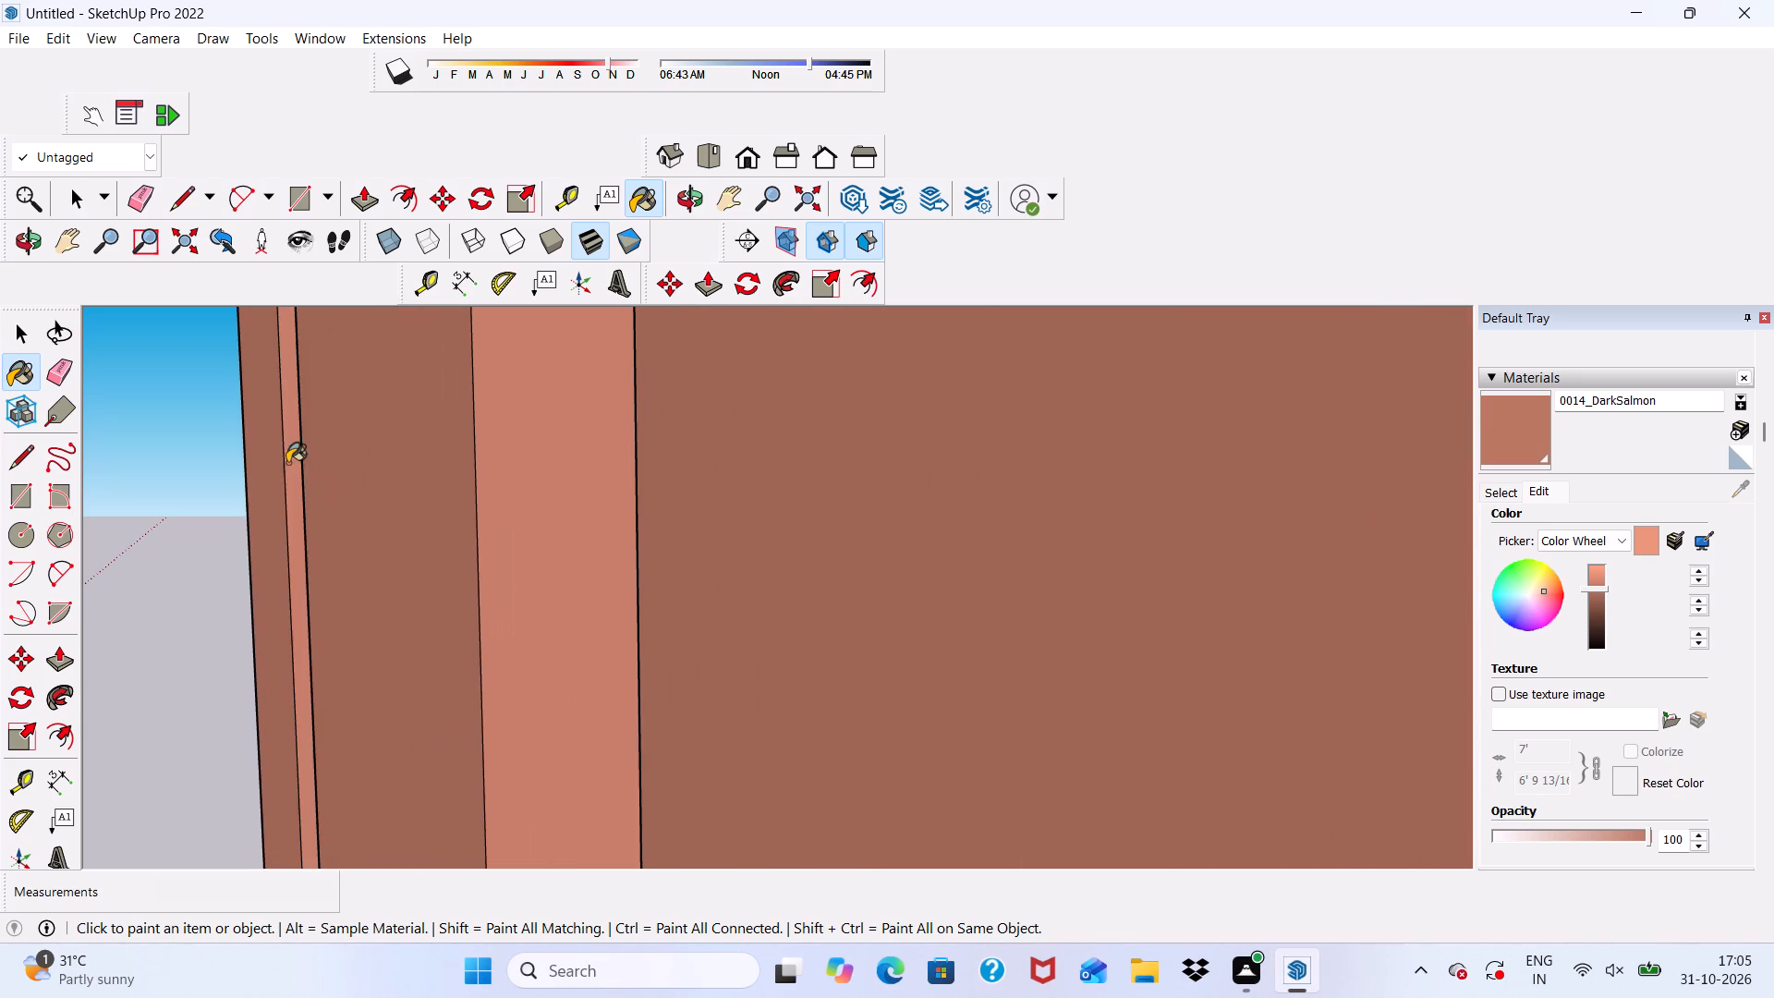
Paint the broad outer side face of the outermost fin, at the building's corner, with 0014_DarkSalmon.
{"action": "middle_click_drag", "start_coordinate": [335, 490], "coordinate": [1047, 500]}
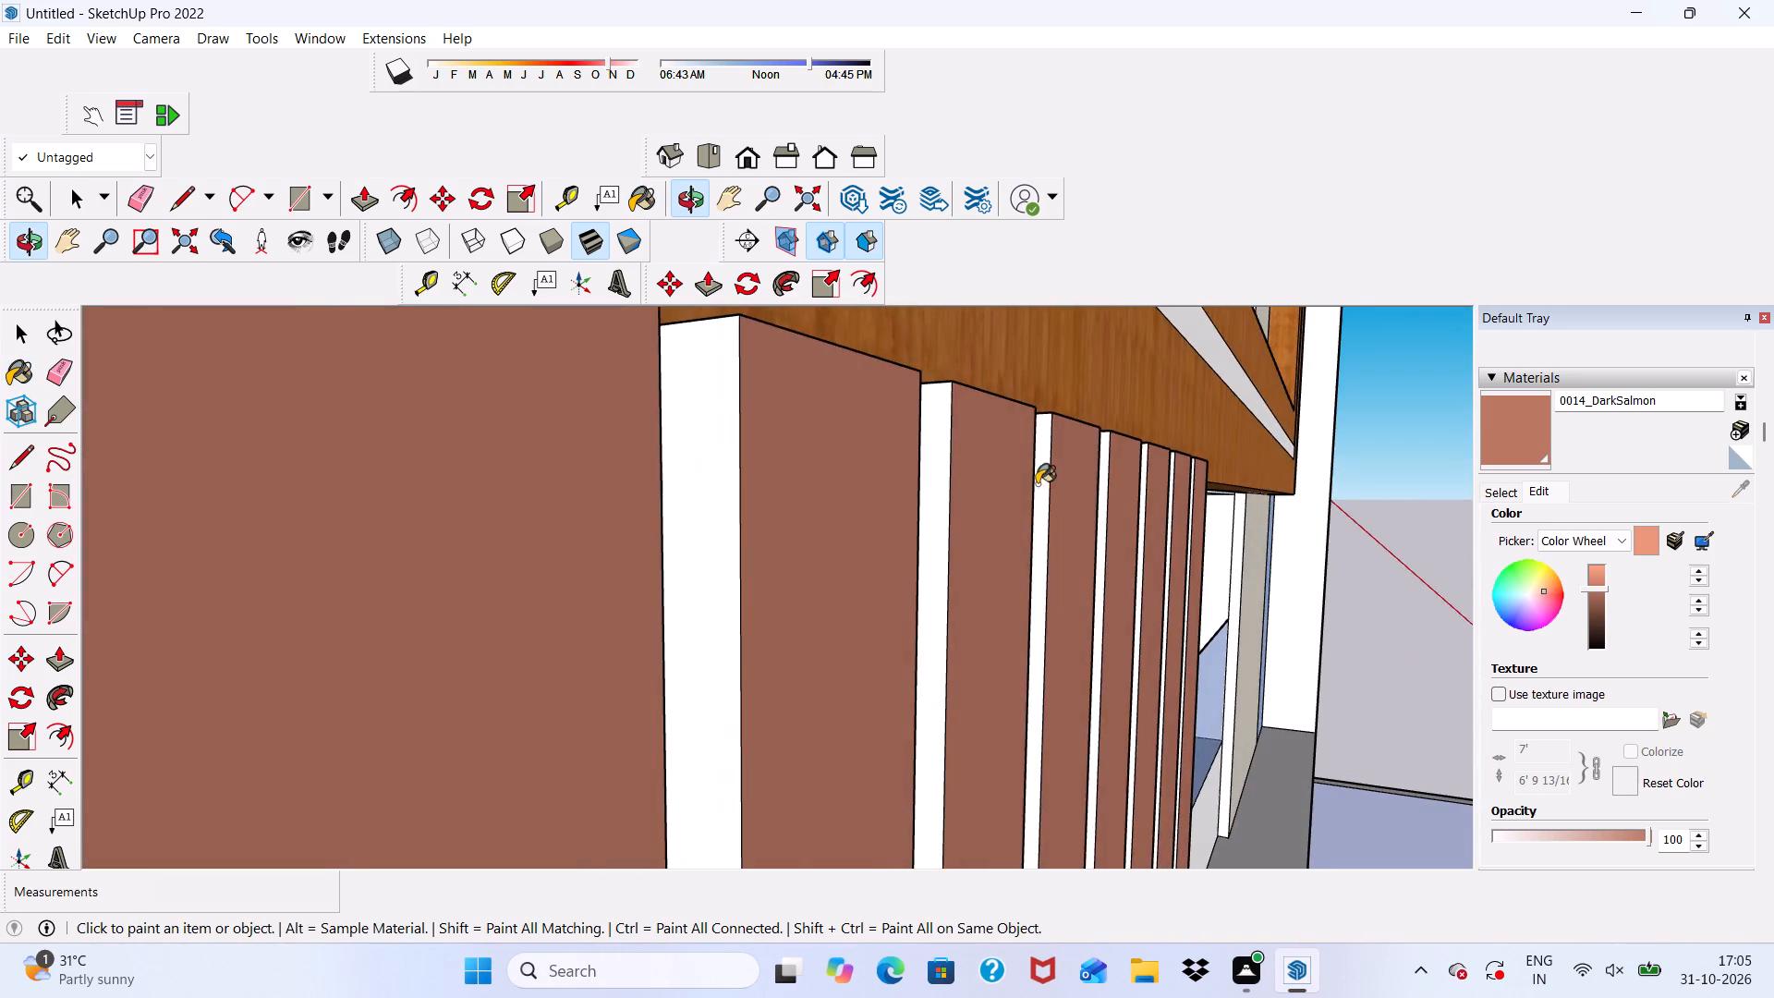
{"action": "scroll", "coordinate": [1037, 484], "scroll_direction": "down", "scroll_amount": 8}
{"action": "left_click", "coordinate": [521, 534]}
Paint the remaining narrow fin side faces that face away from the balcony door with 0014_DarkSalmon.
{"action": "scroll", "coordinate": [537, 524], "scroll_direction": "down", "scroll_amount": 5}
{"action": "scroll", "coordinate": [746, 577], "scroll_direction": "up", "scroll_amount": 6}
{"action": "scroll", "coordinate": [750, 559], "scroll_direction": "down", "scroll_amount": 1}
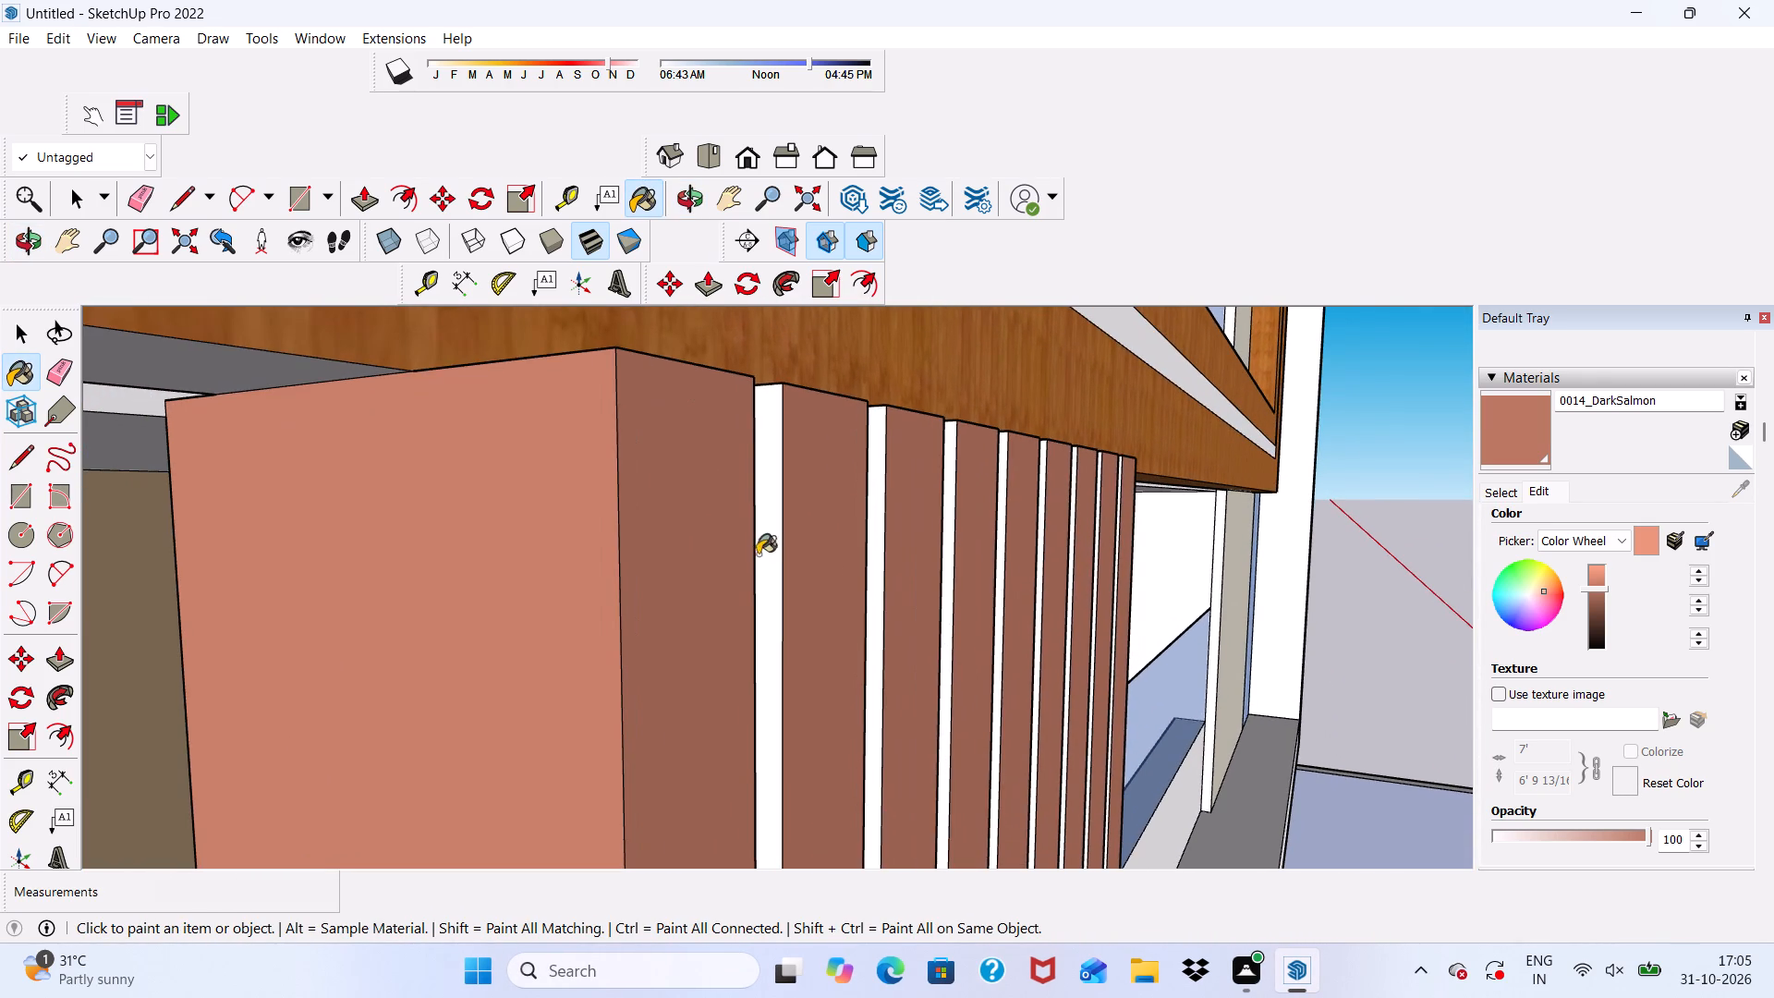
{"action": "left_click", "coordinate": [760, 550]}
{"action": "left_click", "coordinate": [875, 557]}
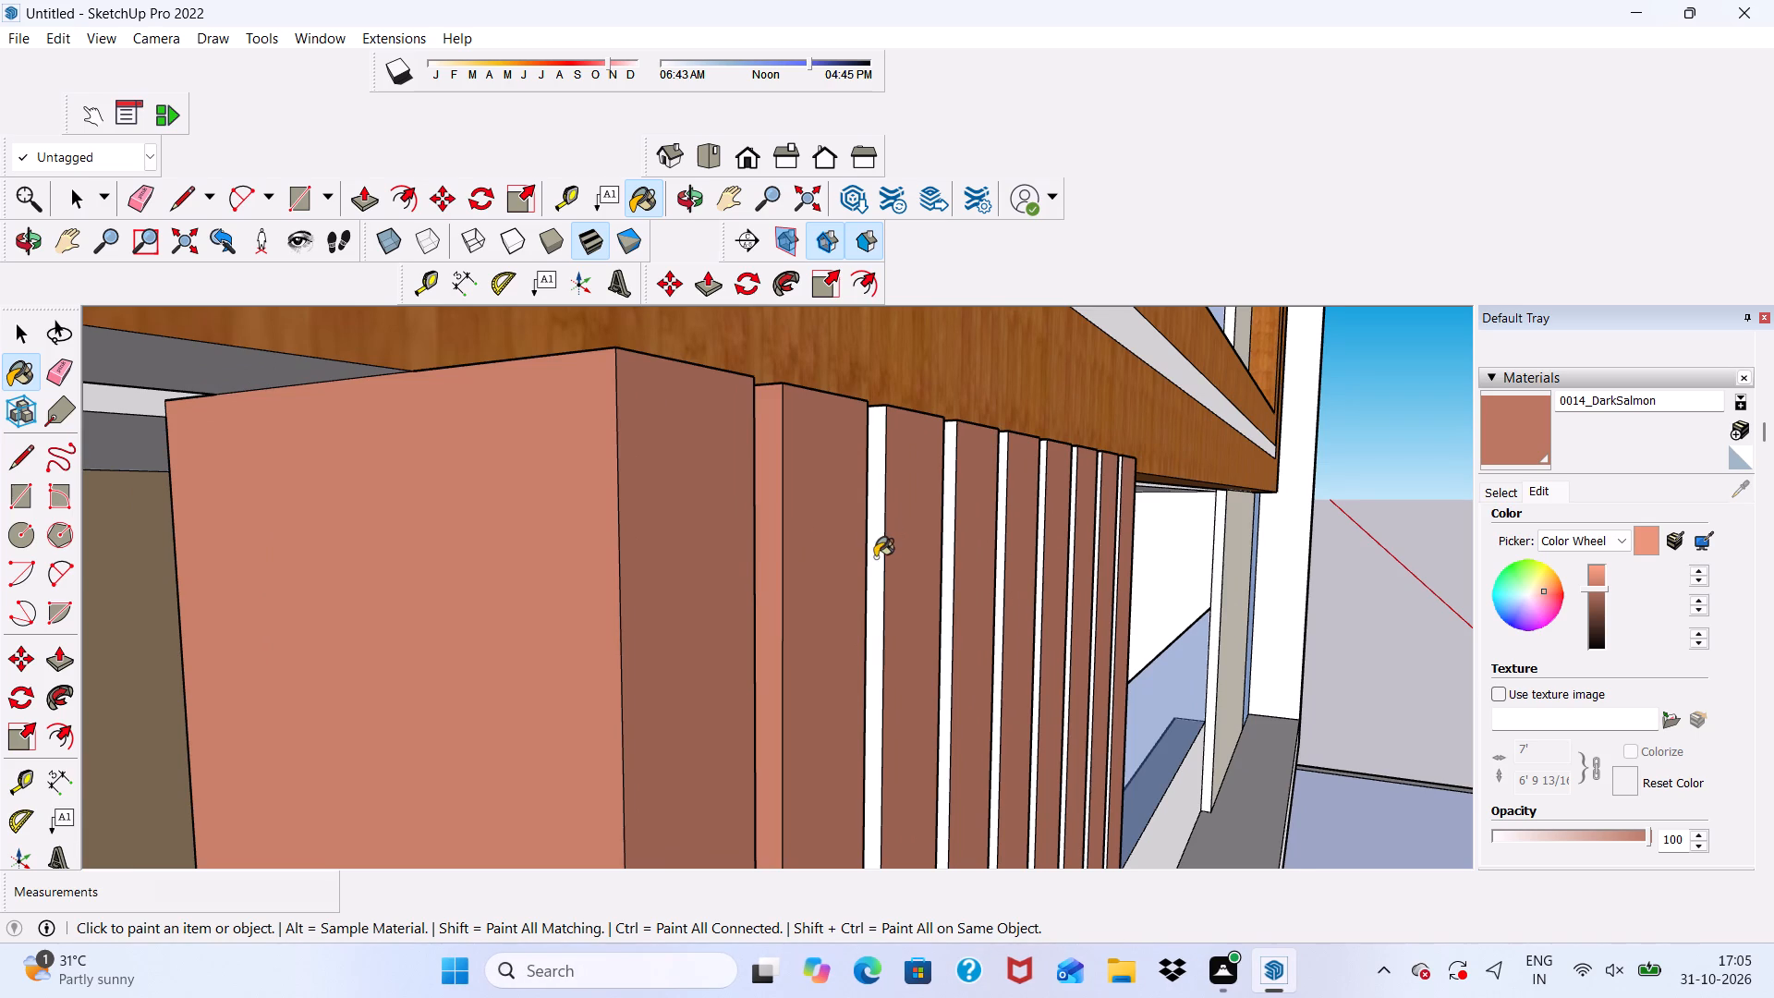
{"action": "scroll", "coordinate": [954, 575], "scroll_direction": "up", "scroll_amount": 5}
{"action": "left_click", "coordinate": [936, 546]}
{"action": "scroll", "coordinate": [1039, 593], "scroll_direction": "up", "scroll_amount": 4}
{"action": "left_click", "coordinate": [1005, 575]}
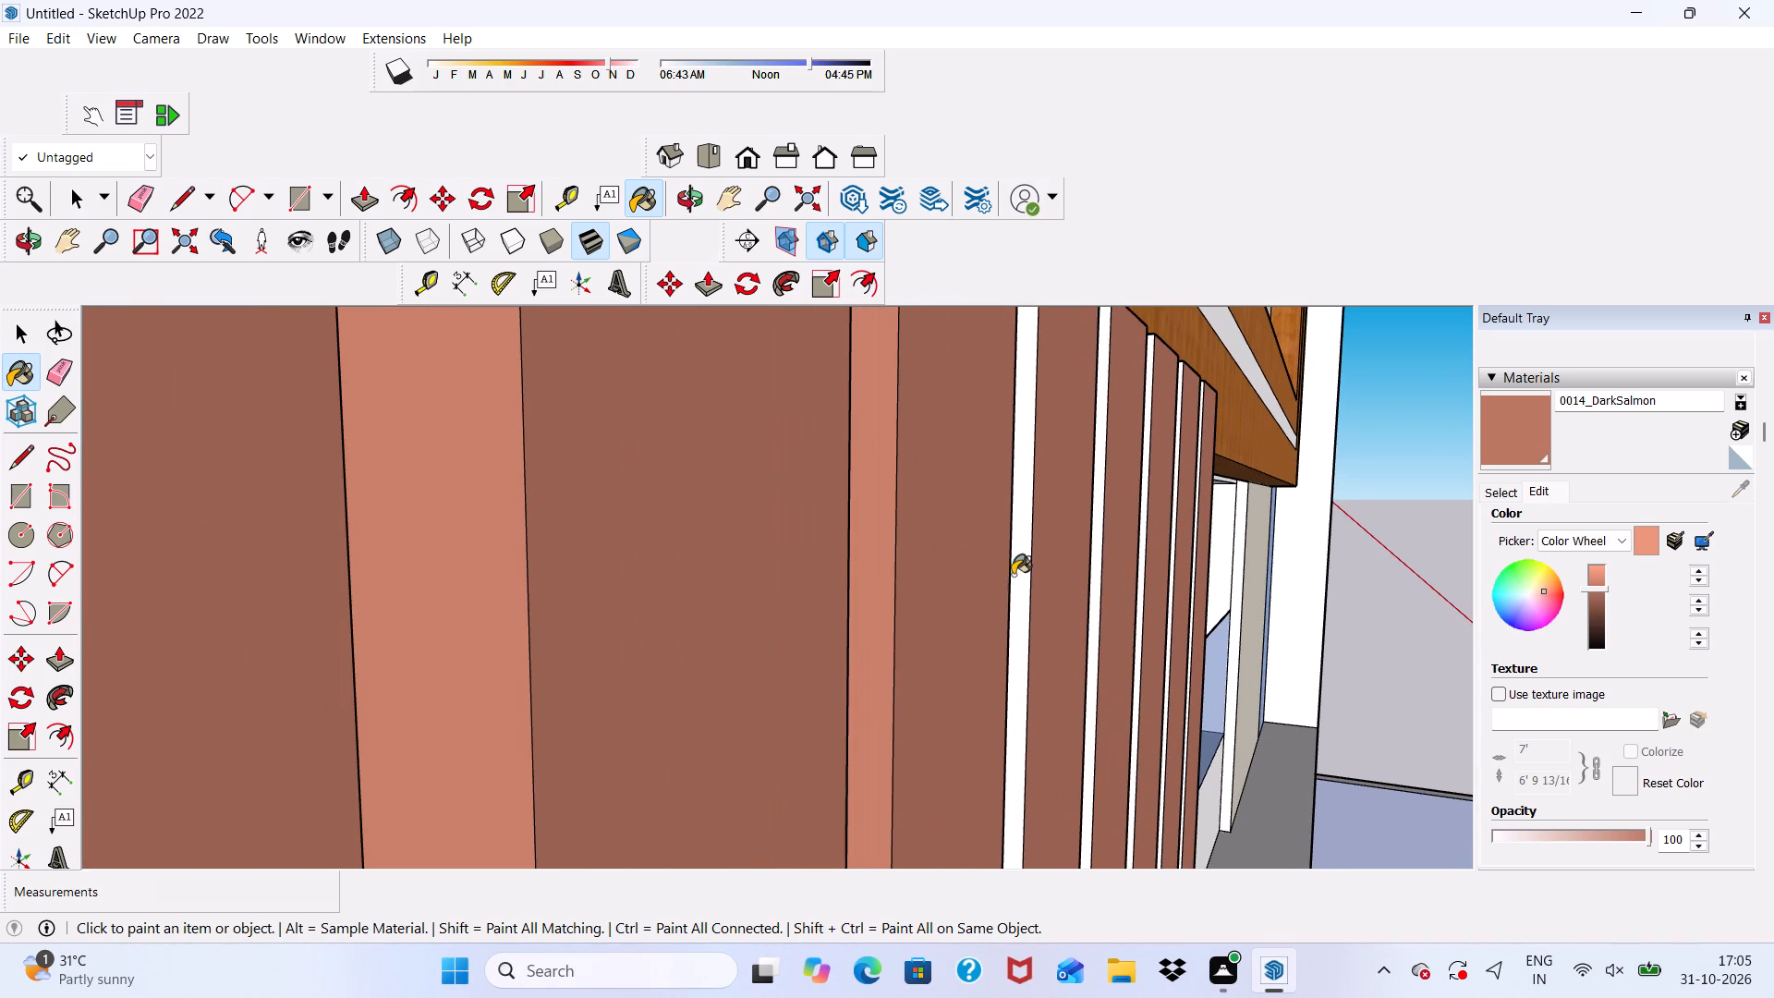
{"action": "left_click", "coordinate": [1014, 575]}
{"action": "scroll", "coordinate": [1084, 580], "scroll_direction": "up", "scroll_amount": 6}
{"action": "left_click", "coordinate": [1099, 592]}
{"action": "scroll", "coordinate": [1185, 617], "scroll_direction": "up", "scroll_amount": 5}
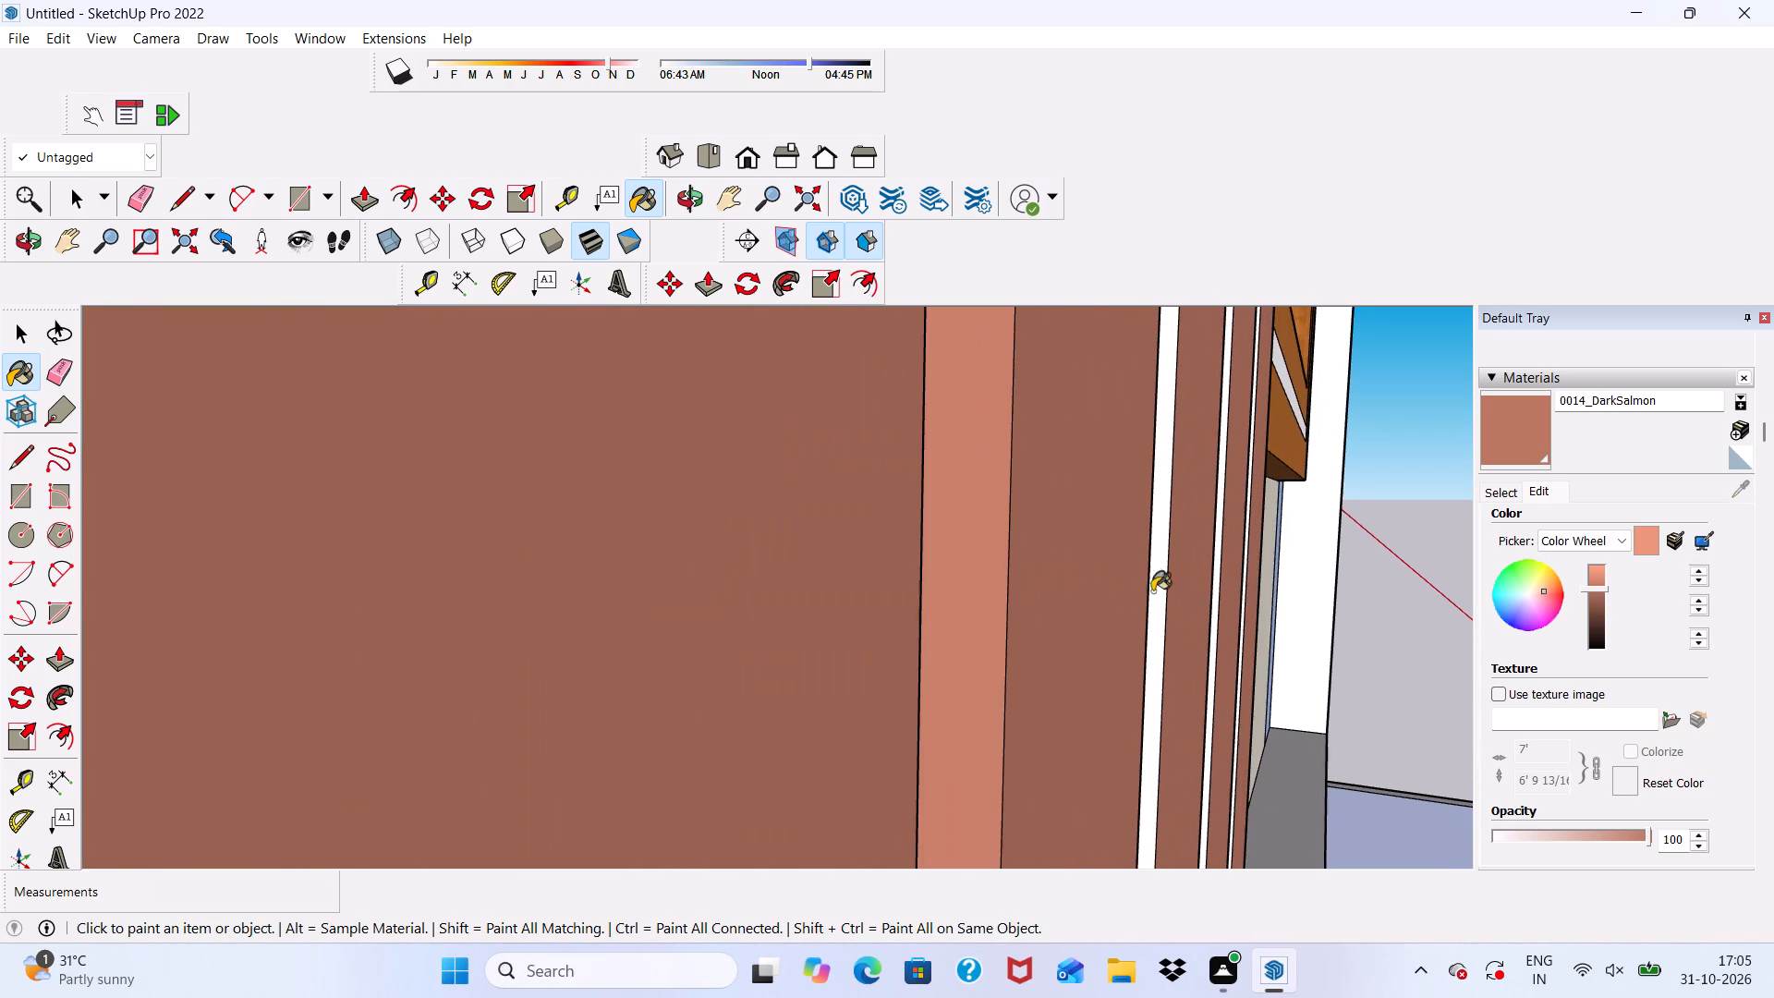
{"action": "left_click", "coordinate": [1155, 586]}
{"action": "scroll", "coordinate": [542, 561], "scroll_direction": "down", "scroll_amount": 12}
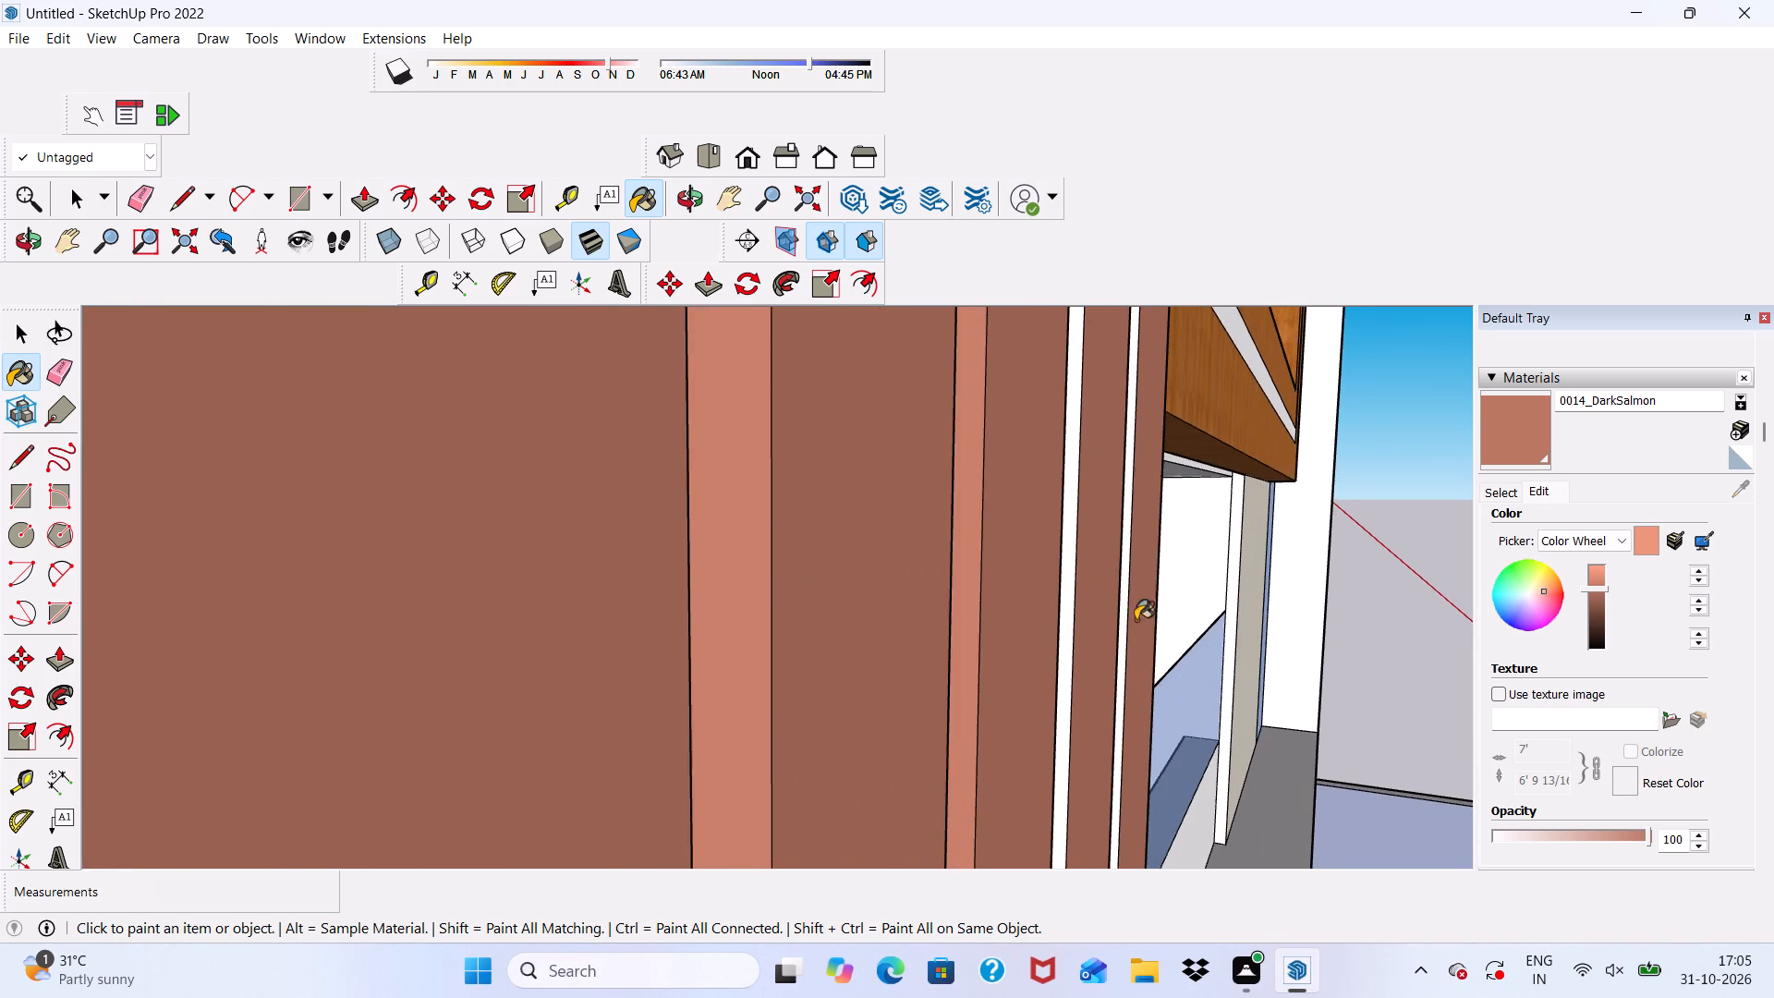
{"action": "scroll", "coordinate": [1114, 614], "scroll_direction": "up", "scroll_amount": 6}
{"action": "left_click", "coordinate": [1023, 557]}
{"action": "scroll", "coordinate": [1144, 578], "scroll_direction": "up", "scroll_amount": 4}
{"action": "left_click", "coordinate": [1134, 591]}
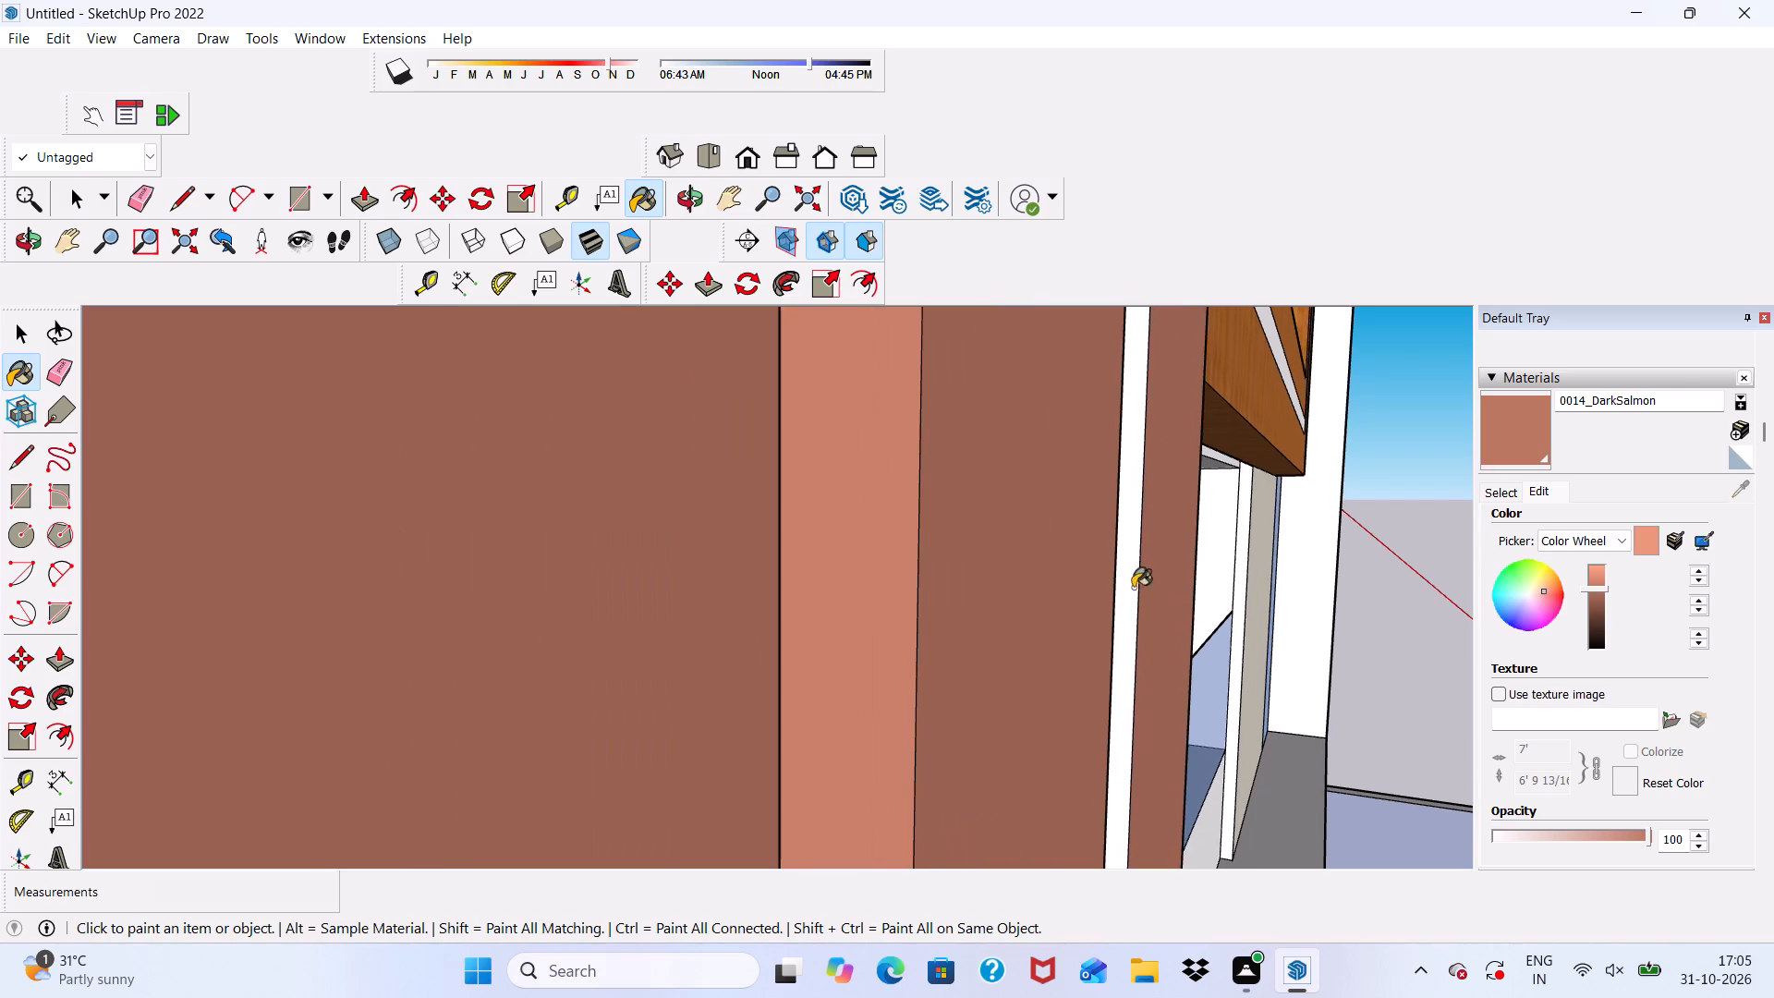
Examine the salmon-coloured fins, the balconies and the whole house facade from several angles.
{"action": "scroll", "coordinate": [930, 488], "scroll_direction": "down", "scroll_amount": 12}
{"action": "scroll", "coordinate": [1127, 575], "scroll_direction": "down", "scroll_amount": 6}
{"action": "middle_click_drag", "start_coordinate": [1134, 642], "coordinate": [582, 620]}
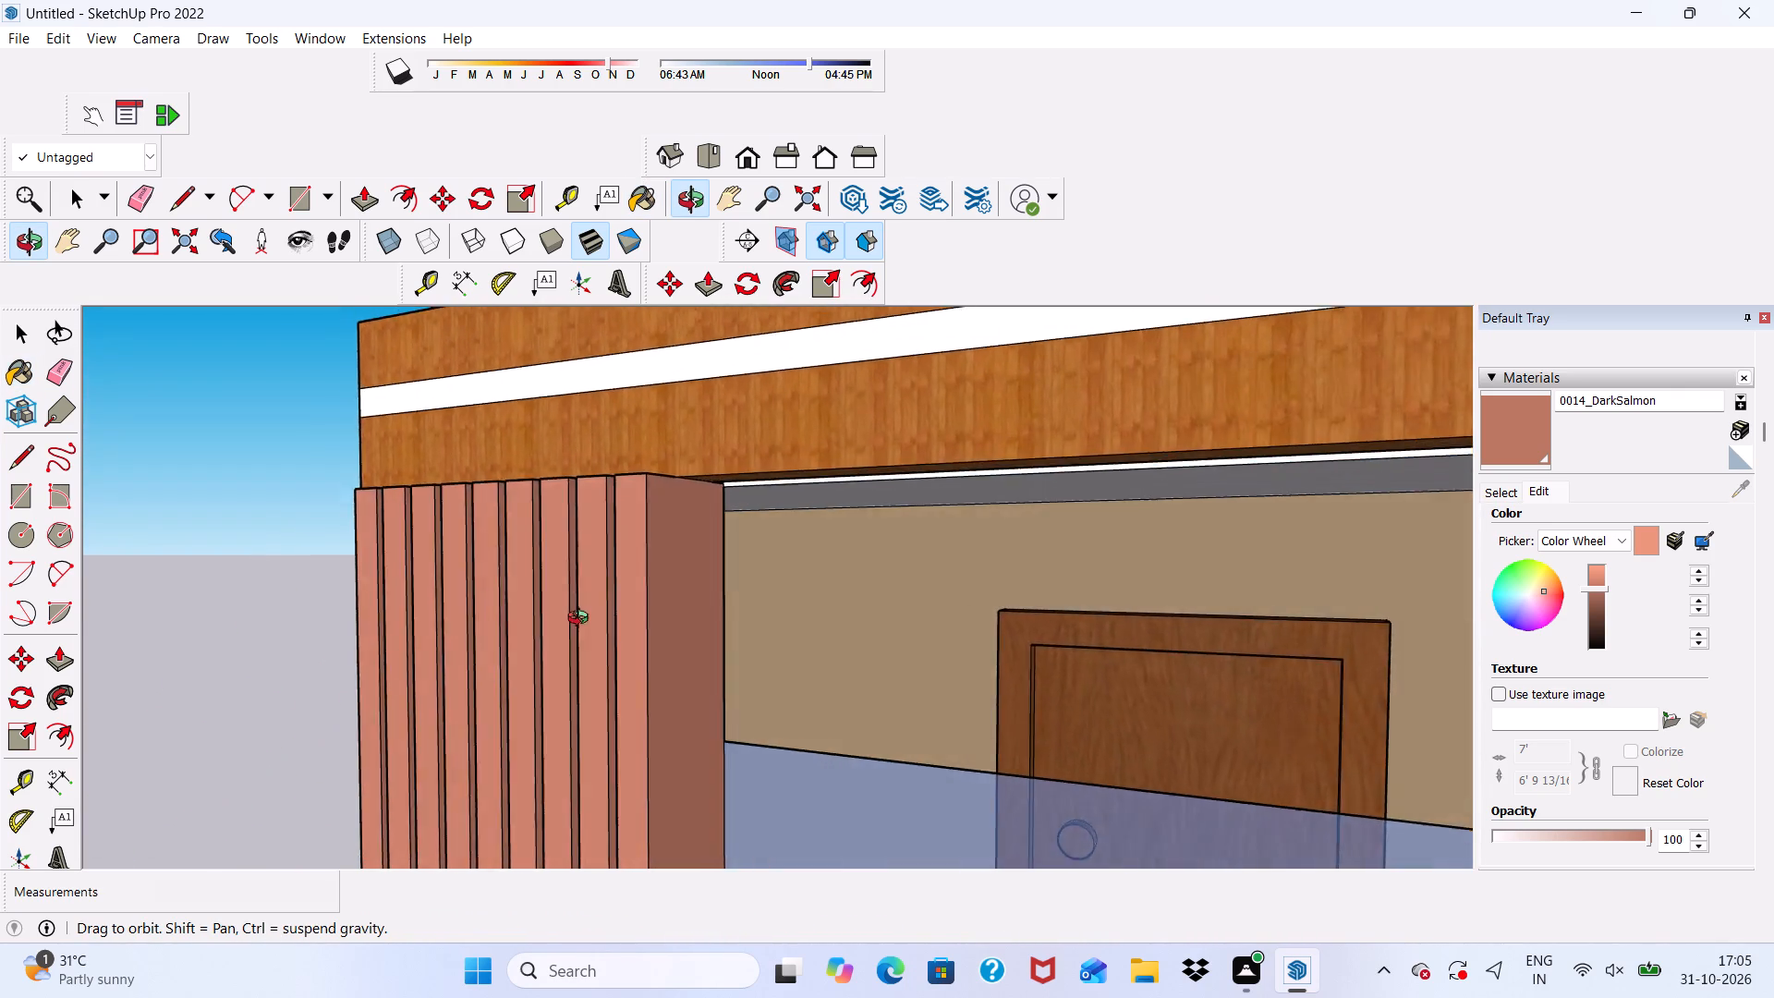
{"action": "middle_click_drag", "start_coordinate": [582, 620], "coordinate": [725, 504]}
{"action": "scroll", "coordinate": [723, 409], "scroll_direction": "down", "scroll_amount": 15}
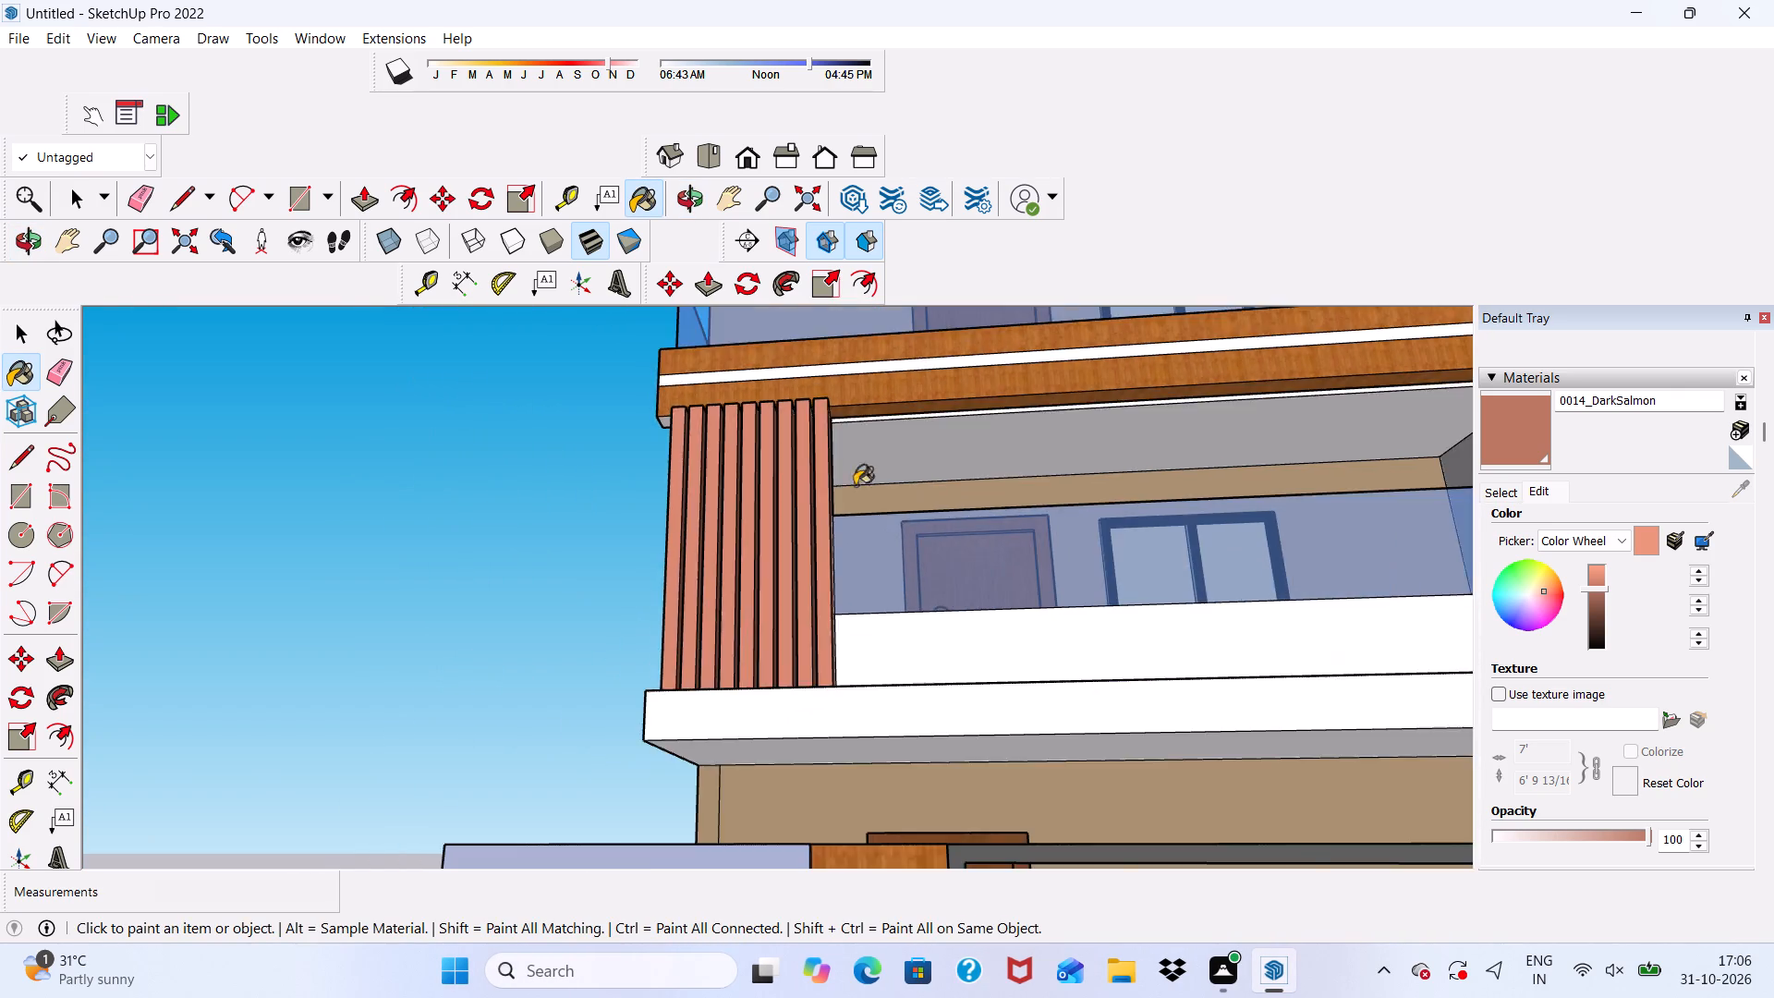
{"action": "scroll", "coordinate": [855, 485], "scroll_direction": "down", "scroll_amount": 3}
{"action": "middle_click_drag", "start_coordinate": [919, 542], "coordinate": [853, 736]}
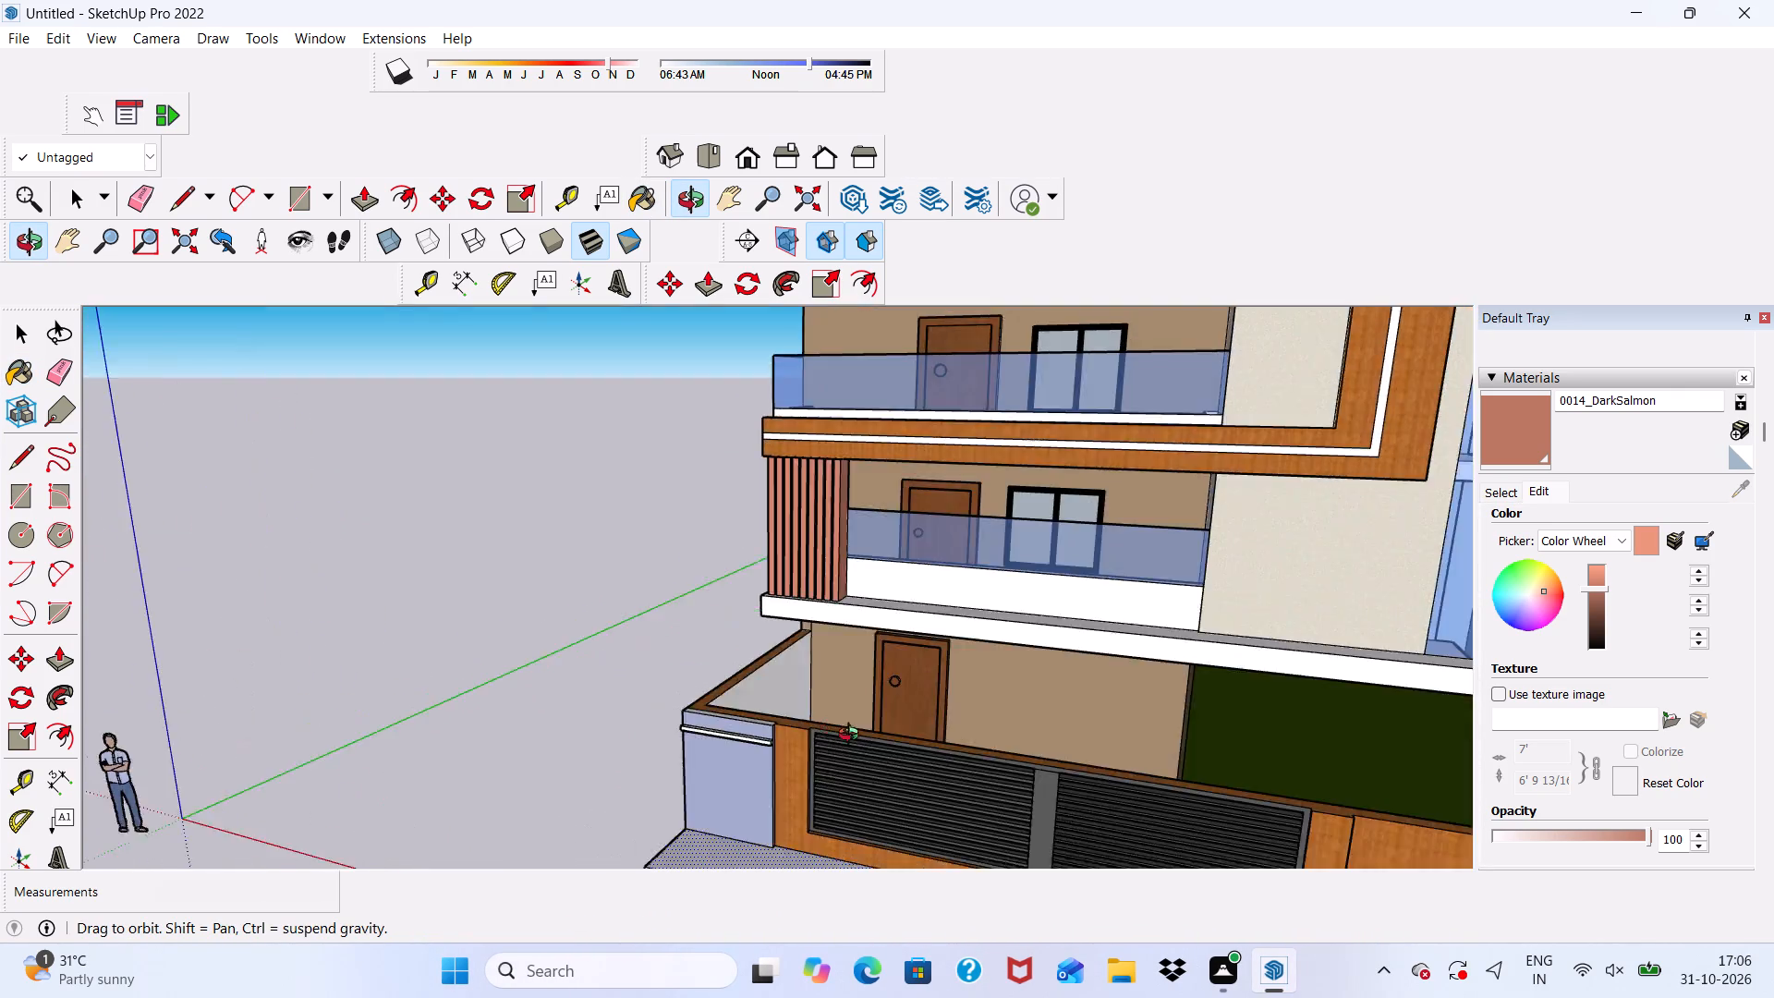
{"action": "middle_click_drag", "start_coordinate": [853, 736], "coordinate": [1054, 833]}
{"action": "scroll", "coordinate": [790, 573], "scroll_direction": "down", "scroll_amount": 7}
{"action": "scroll", "coordinate": [781, 598], "scroll_direction": "up", "scroll_amount": 1}
{"action": "scroll", "coordinate": [795, 569], "scroll_direction": "down", "scroll_amount": 1}
{"action": "middle_click_drag", "start_coordinate": [844, 702], "coordinate": [844, 701]}
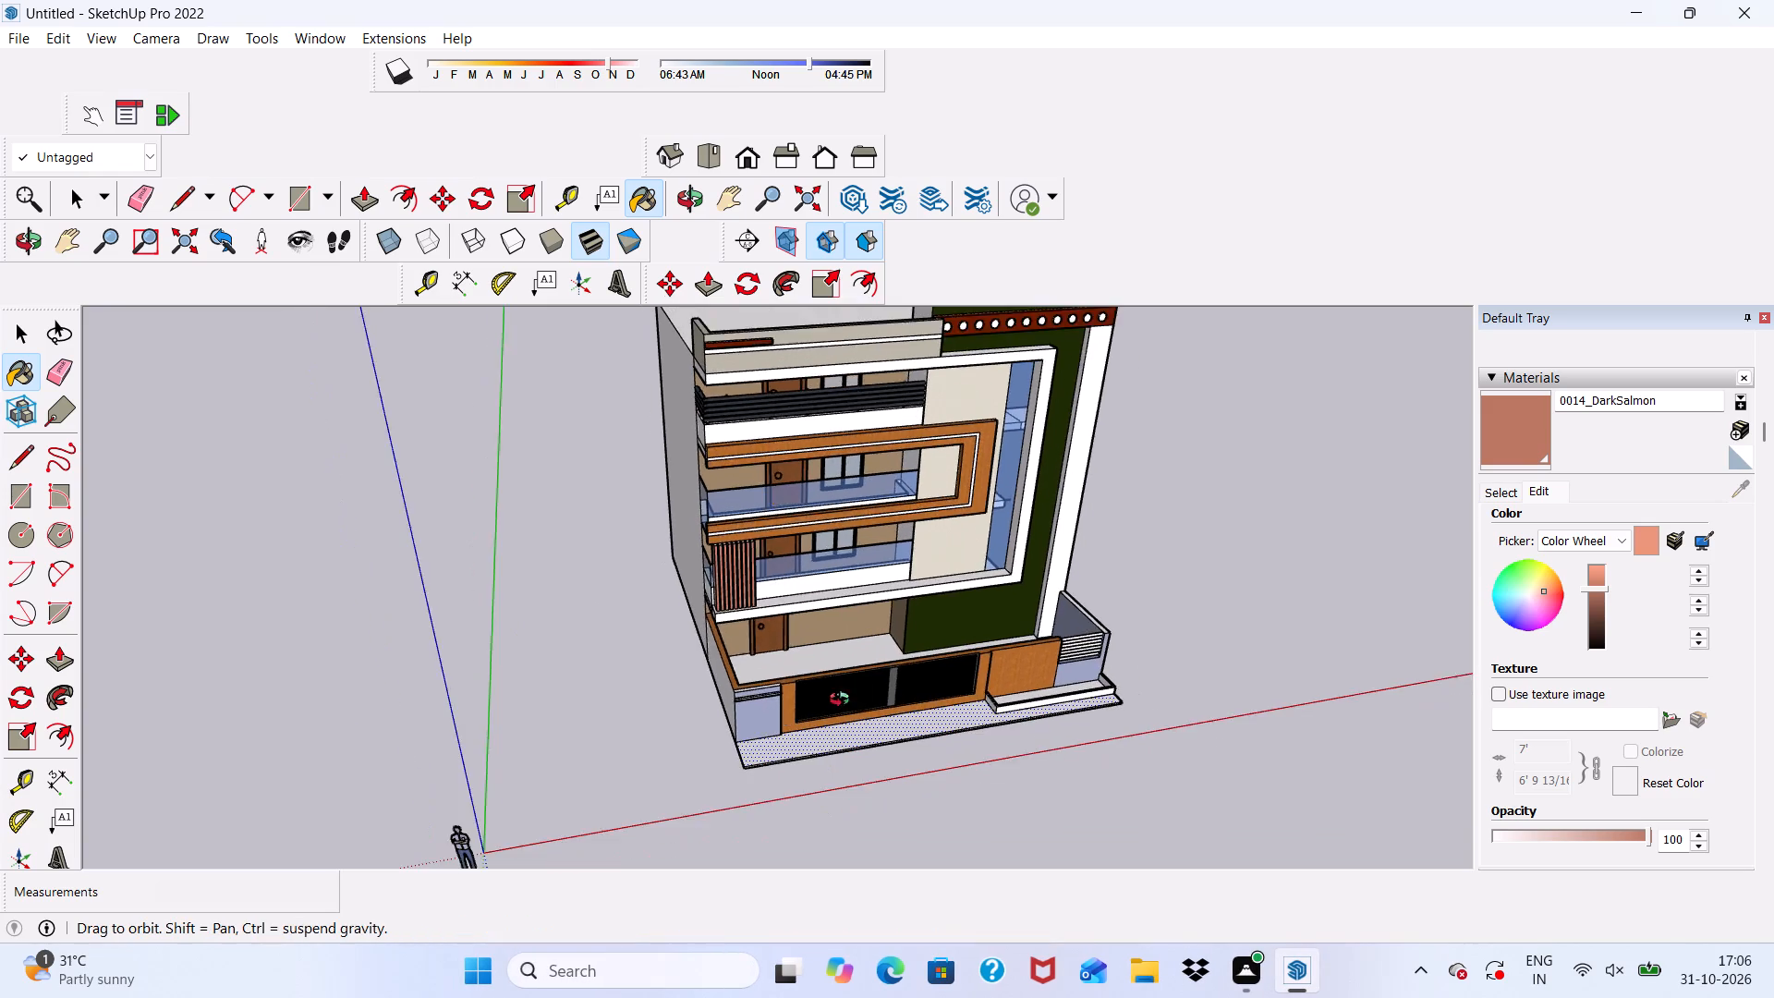
{"action": "middle_click_drag", "start_coordinate": [844, 701], "coordinate": [813, 473]}
{"action": "scroll", "coordinate": [809, 426], "scroll_direction": "up", "scroll_amount": 6}
{"action": "scroll", "coordinate": [687, 513], "scroll_direction": "down", "scroll_amount": 2}
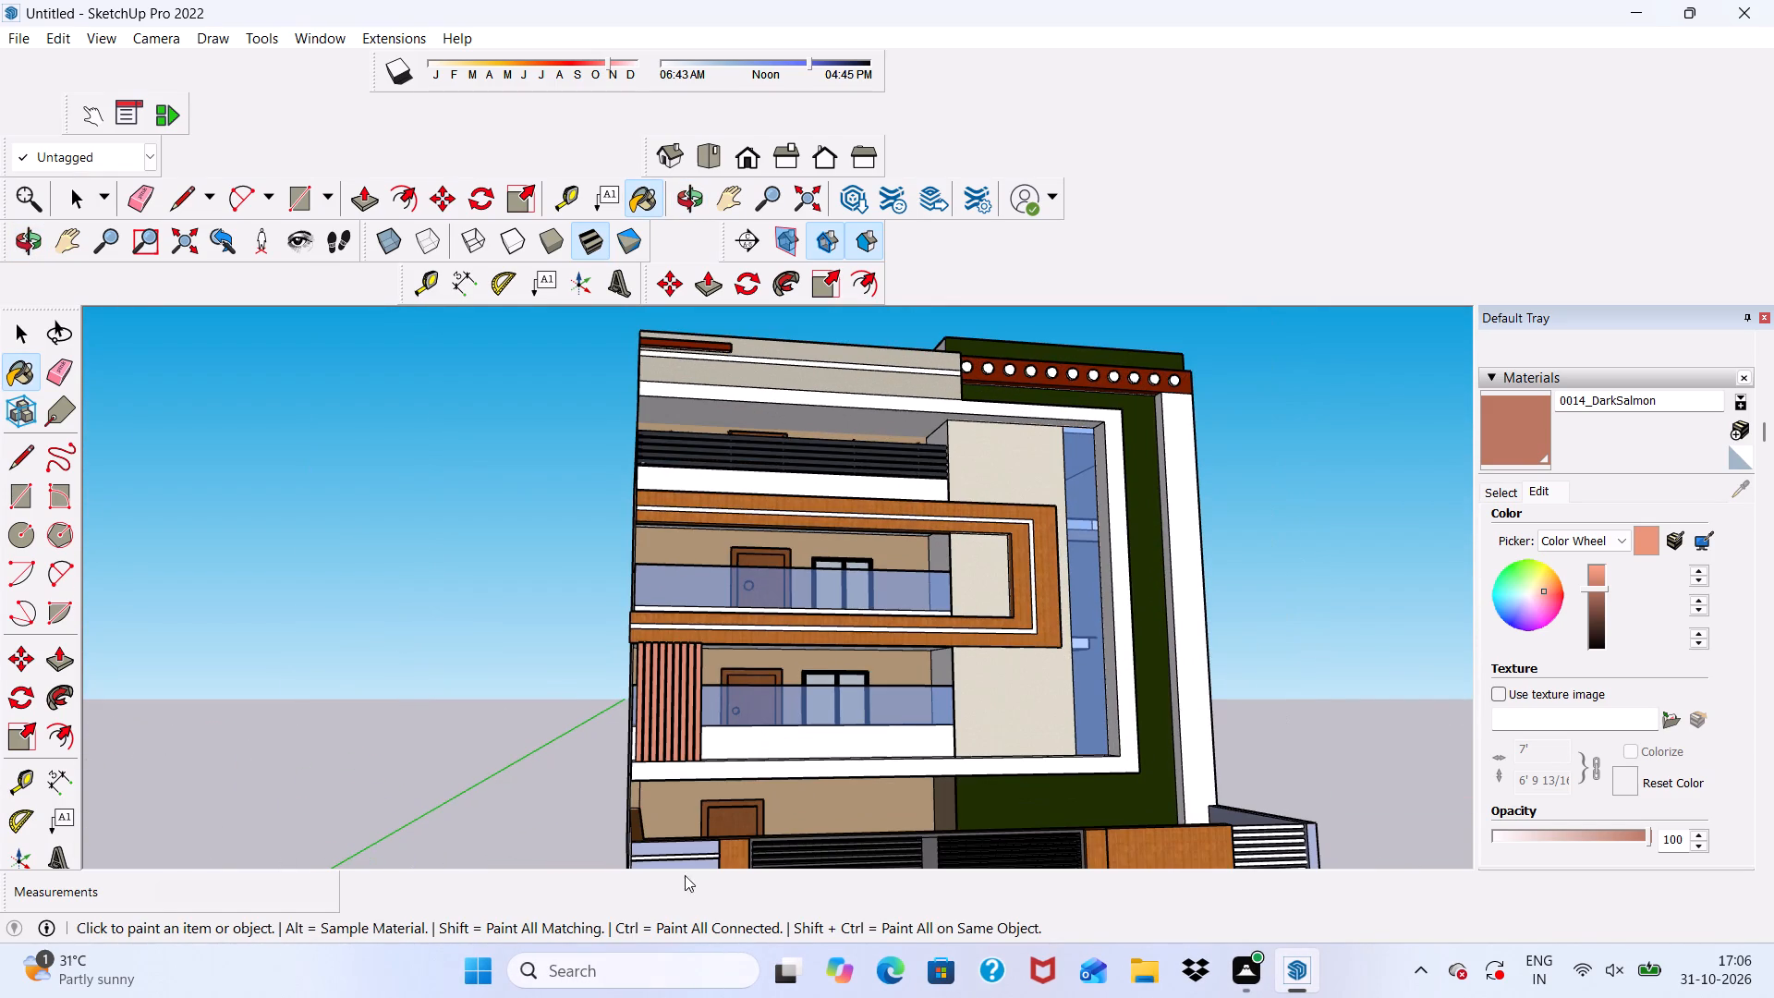
{"action": "middle_click_drag", "start_coordinate": [762, 725], "coordinate": [723, 858]}
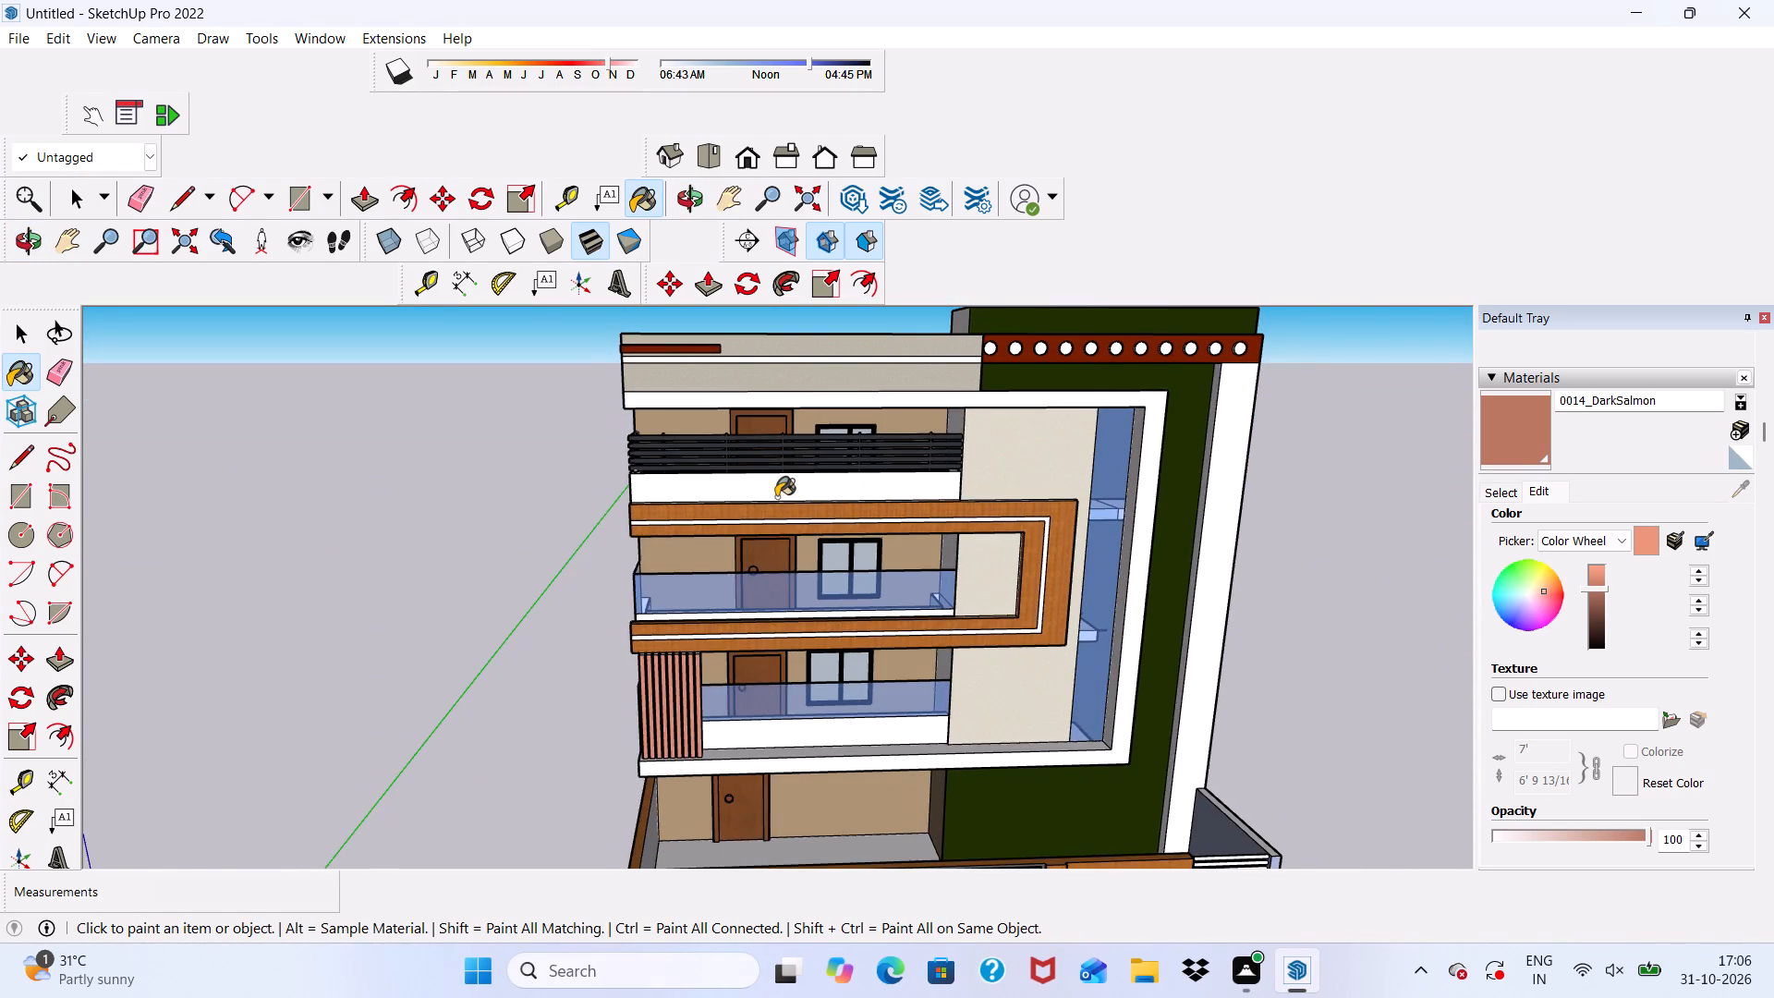
{"action": "scroll", "coordinate": [776, 497], "scroll_direction": "up", "scroll_amount": 6}
{"action": "key", "text": "space"}
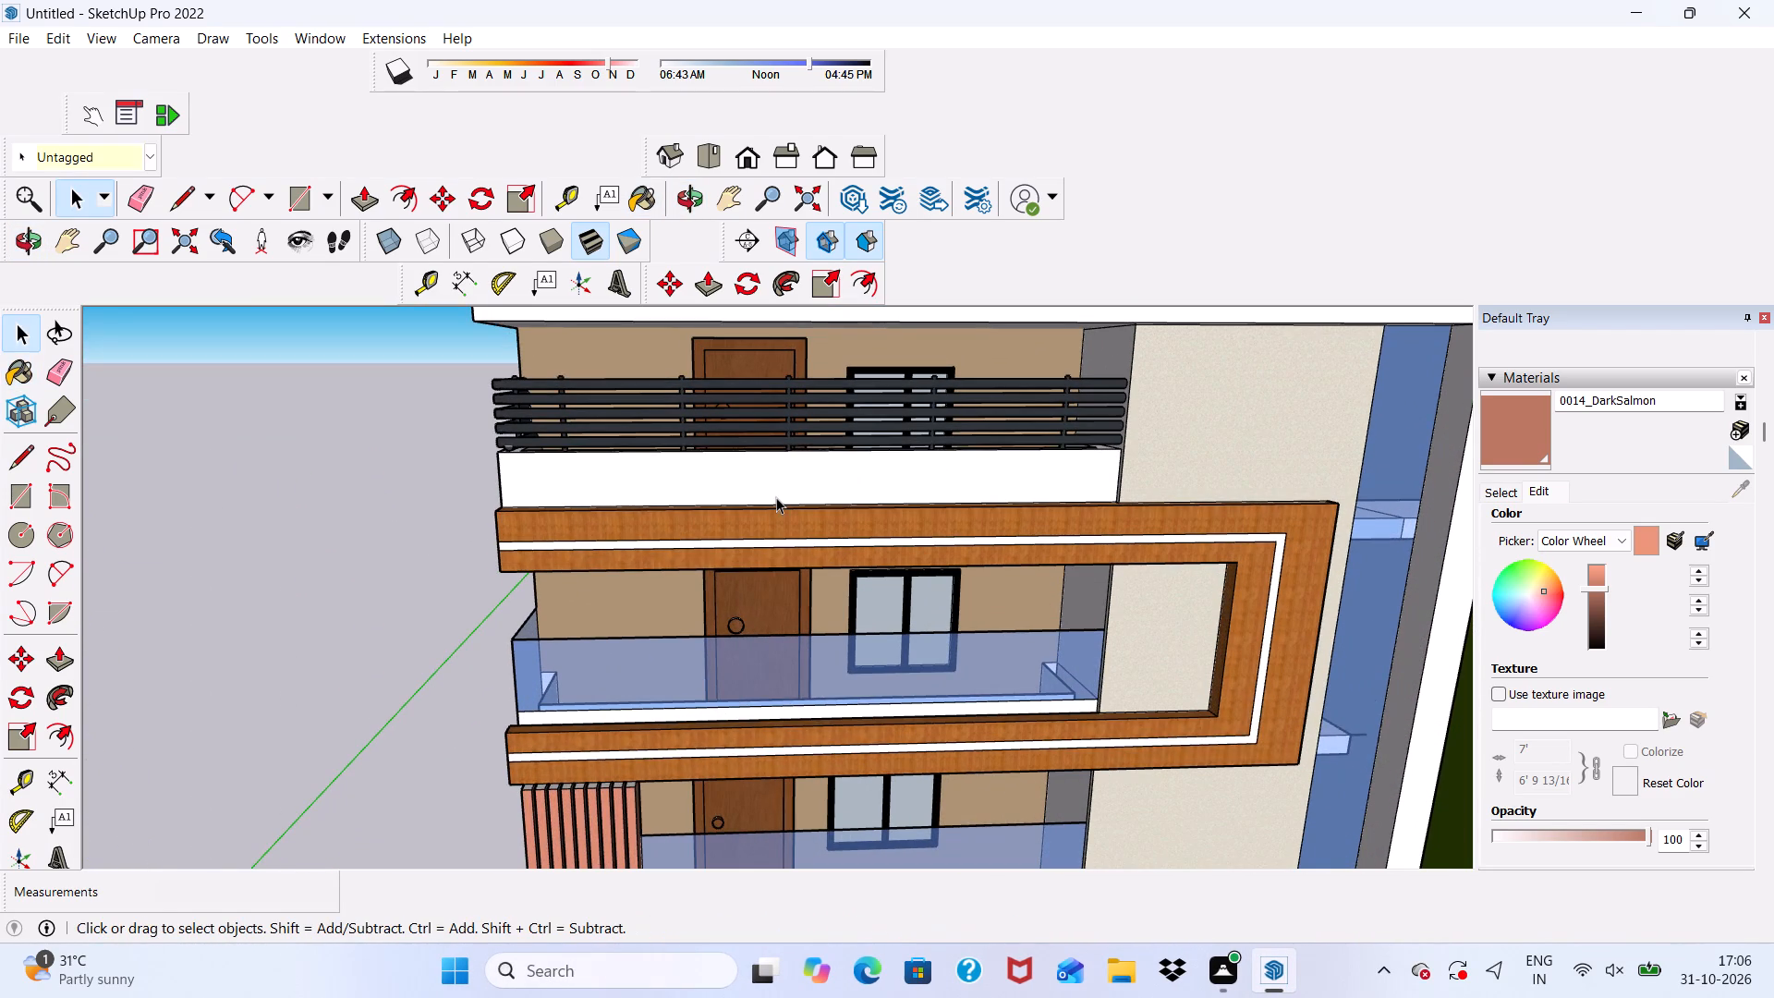
{"action": "scroll", "coordinate": [600, 241], "scroll_direction": "down", "scroll_amount": 5}
{"action": "scroll", "coordinate": [727, 303], "scroll_direction": "down", "scroll_amount": 5}
{"action": "scroll", "coordinate": [729, 504], "scroll_direction": "down", "scroll_amount": 11}
{"action": "middle_click_drag", "start_coordinate": [773, 651], "coordinate": [507, 725]}
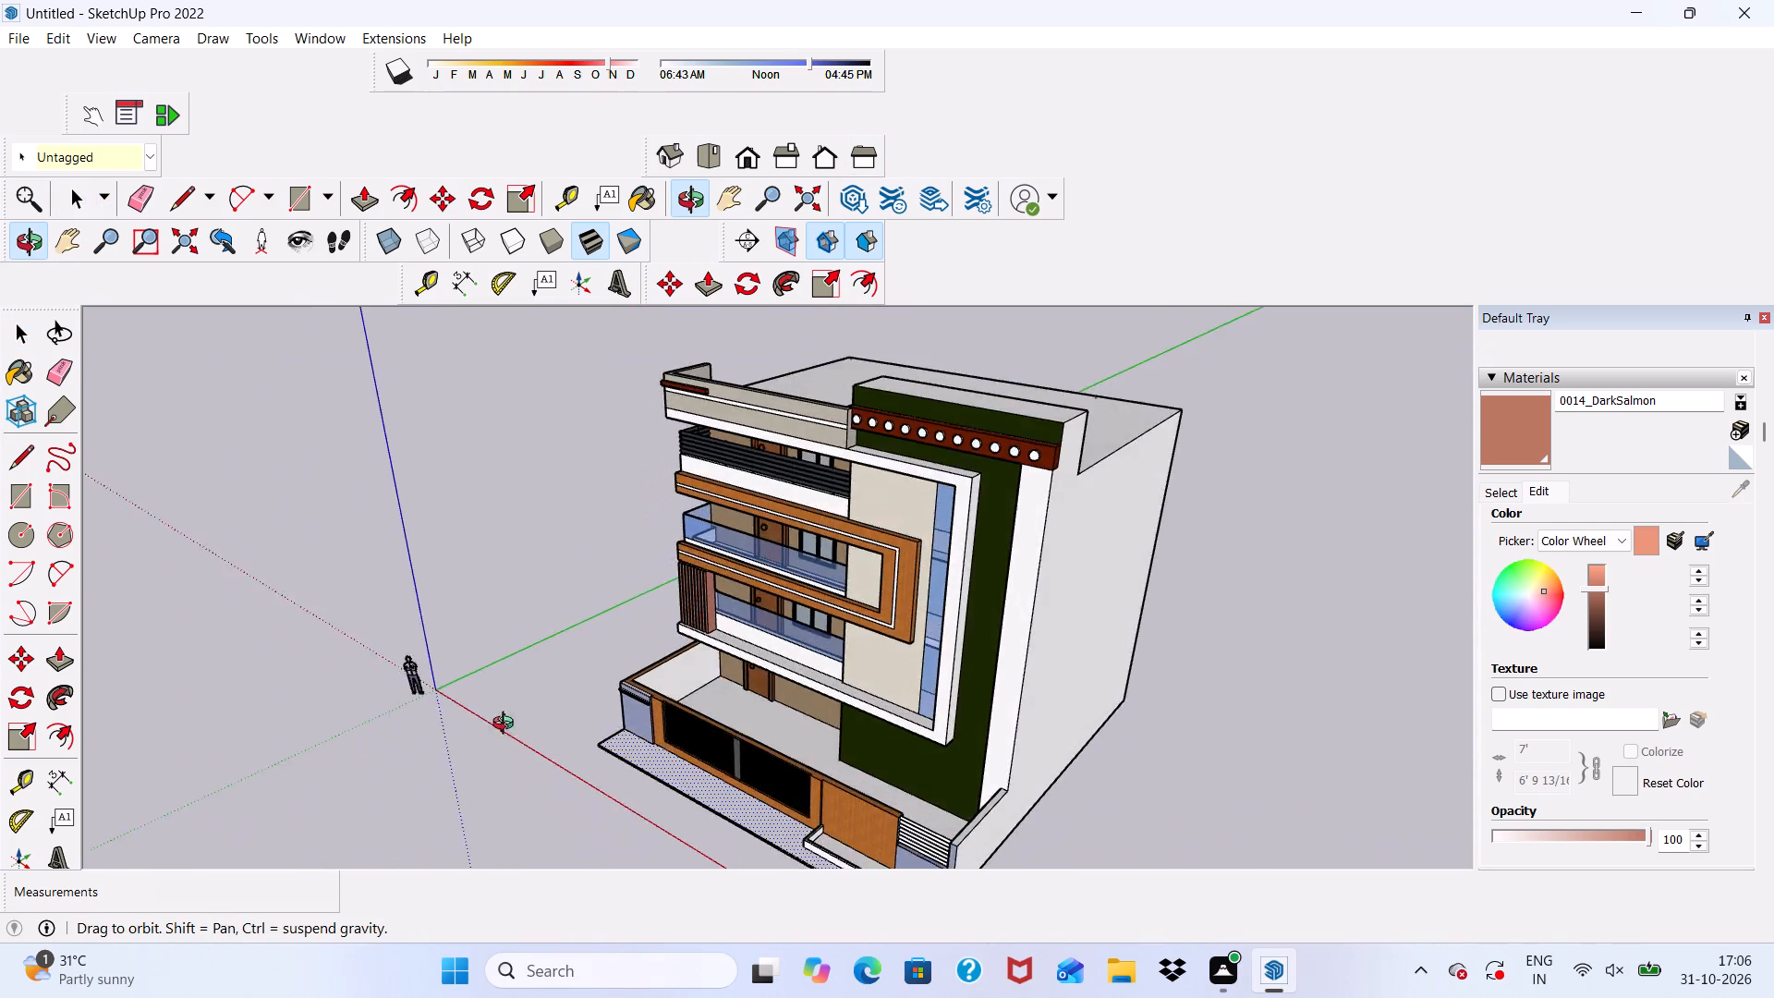
{"action": "middle_click_drag", "start_coordinate": [507, 725], "coordinate": [799, 781]}
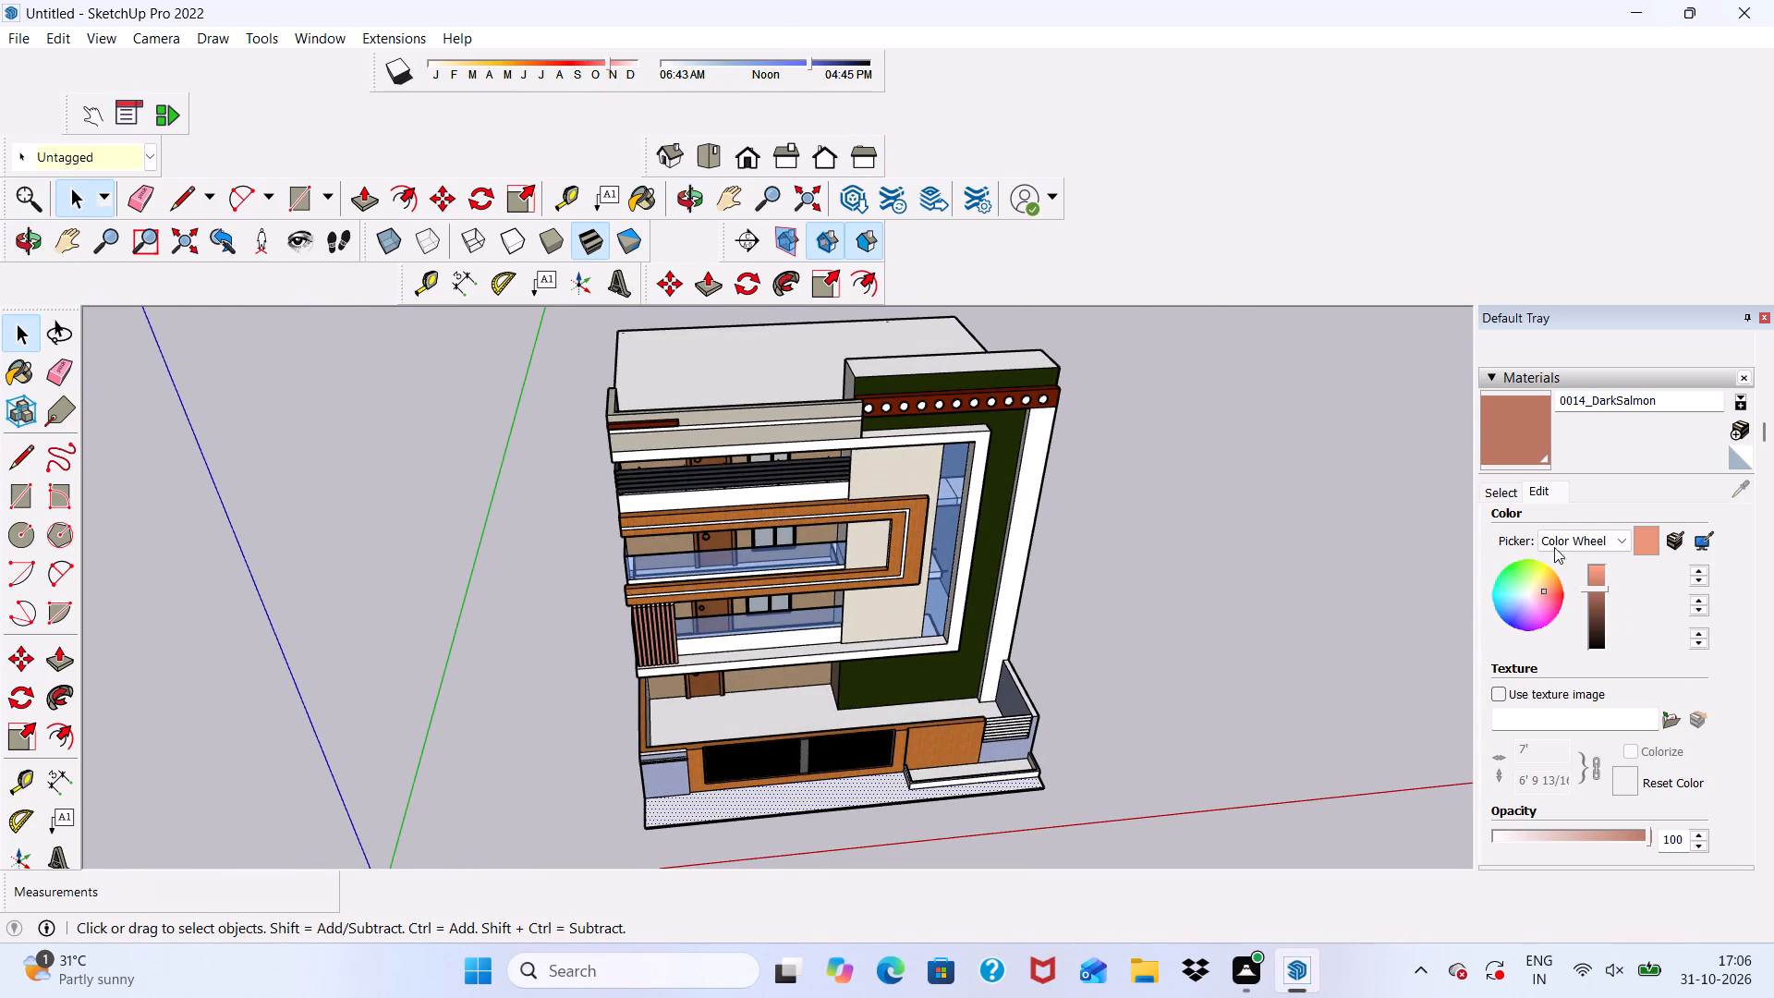
Paint the floor of the lower balcony, behind the salmon fins, with Marble Carrara Gold Floor Tile from the Tile collection.
{"action": "left_click", "coordinate": [1506, 490]}
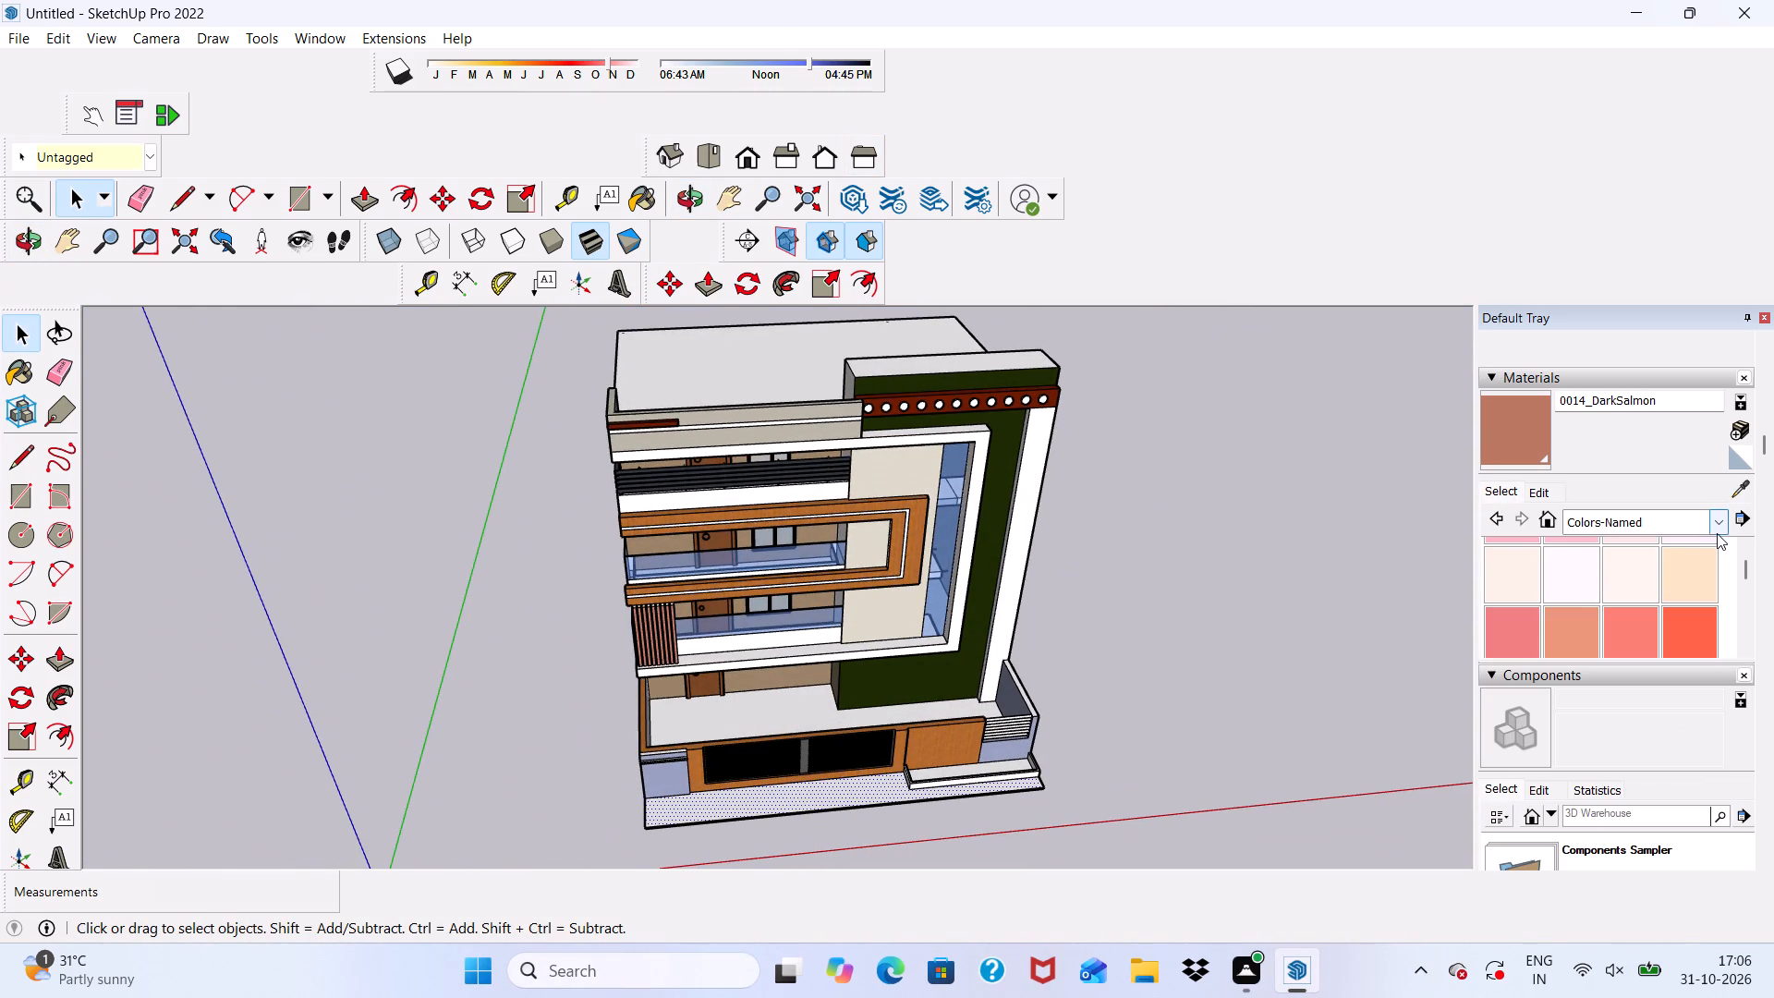
{"action": "left_click", "coordinate": [1717, 533]}
{"action": "left_click", "coordinate": [1635, 768]}
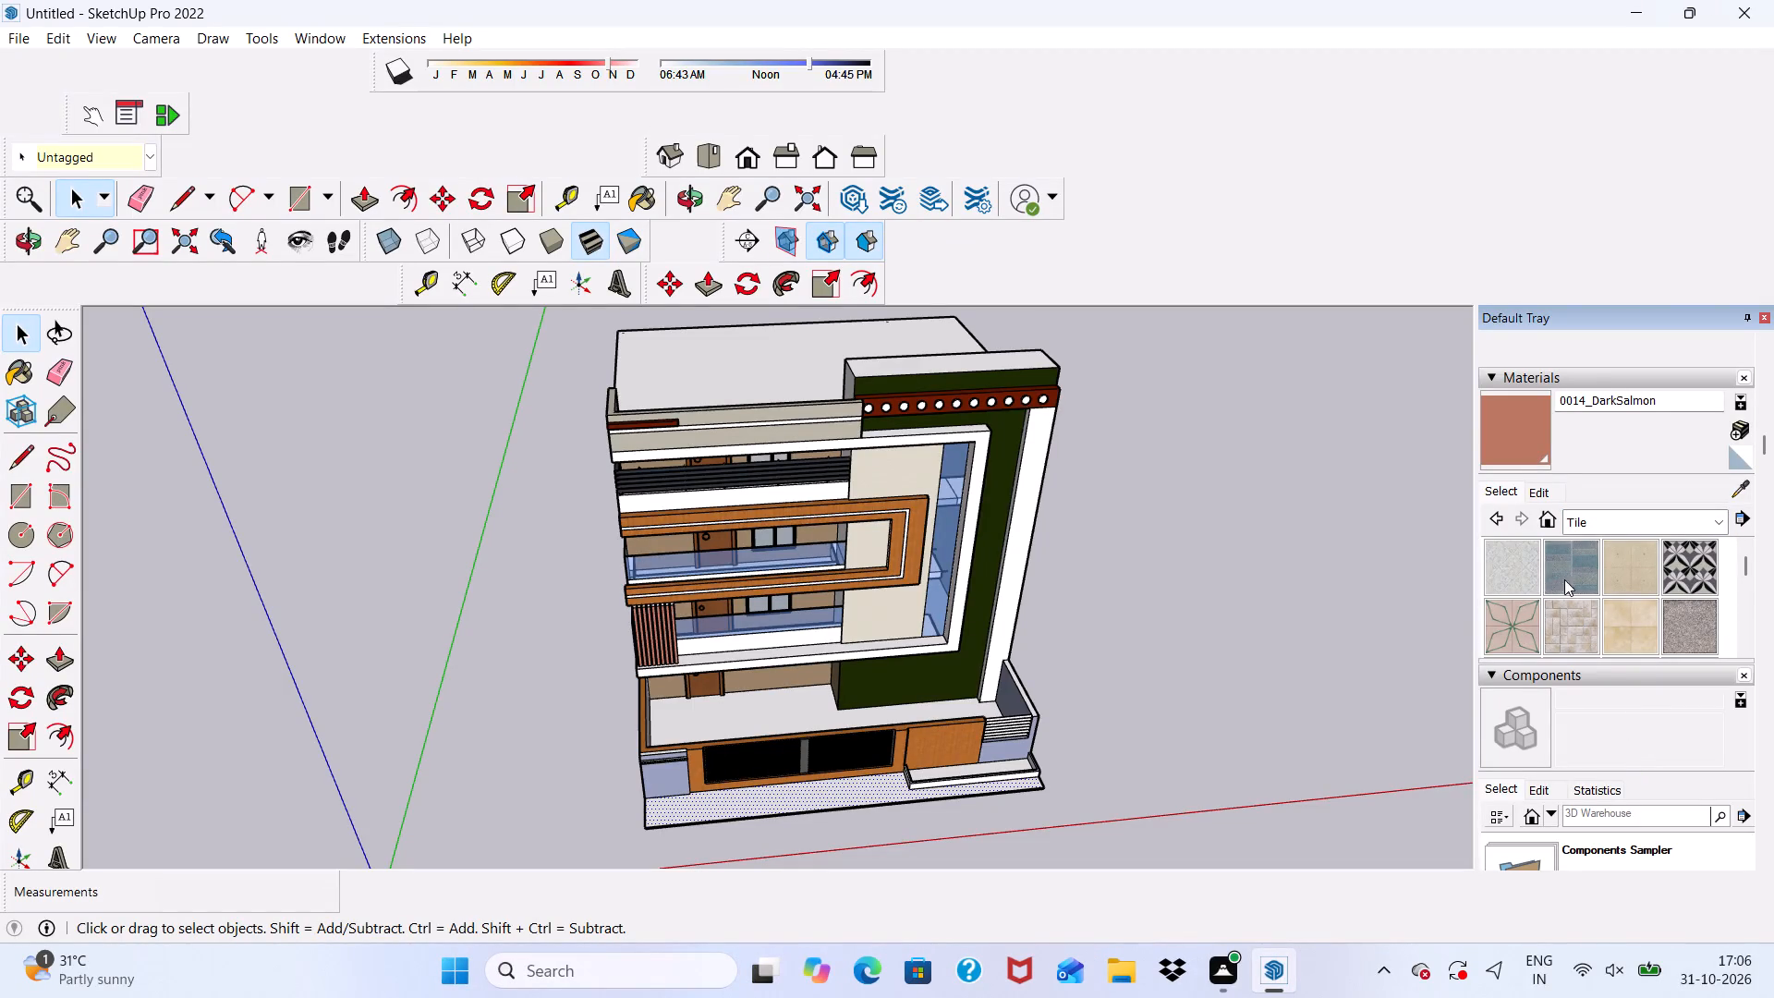
{"action": "scroll", "coordinate": [1622, 613], "scroll_direction": "down", "scroll_amount": 1}
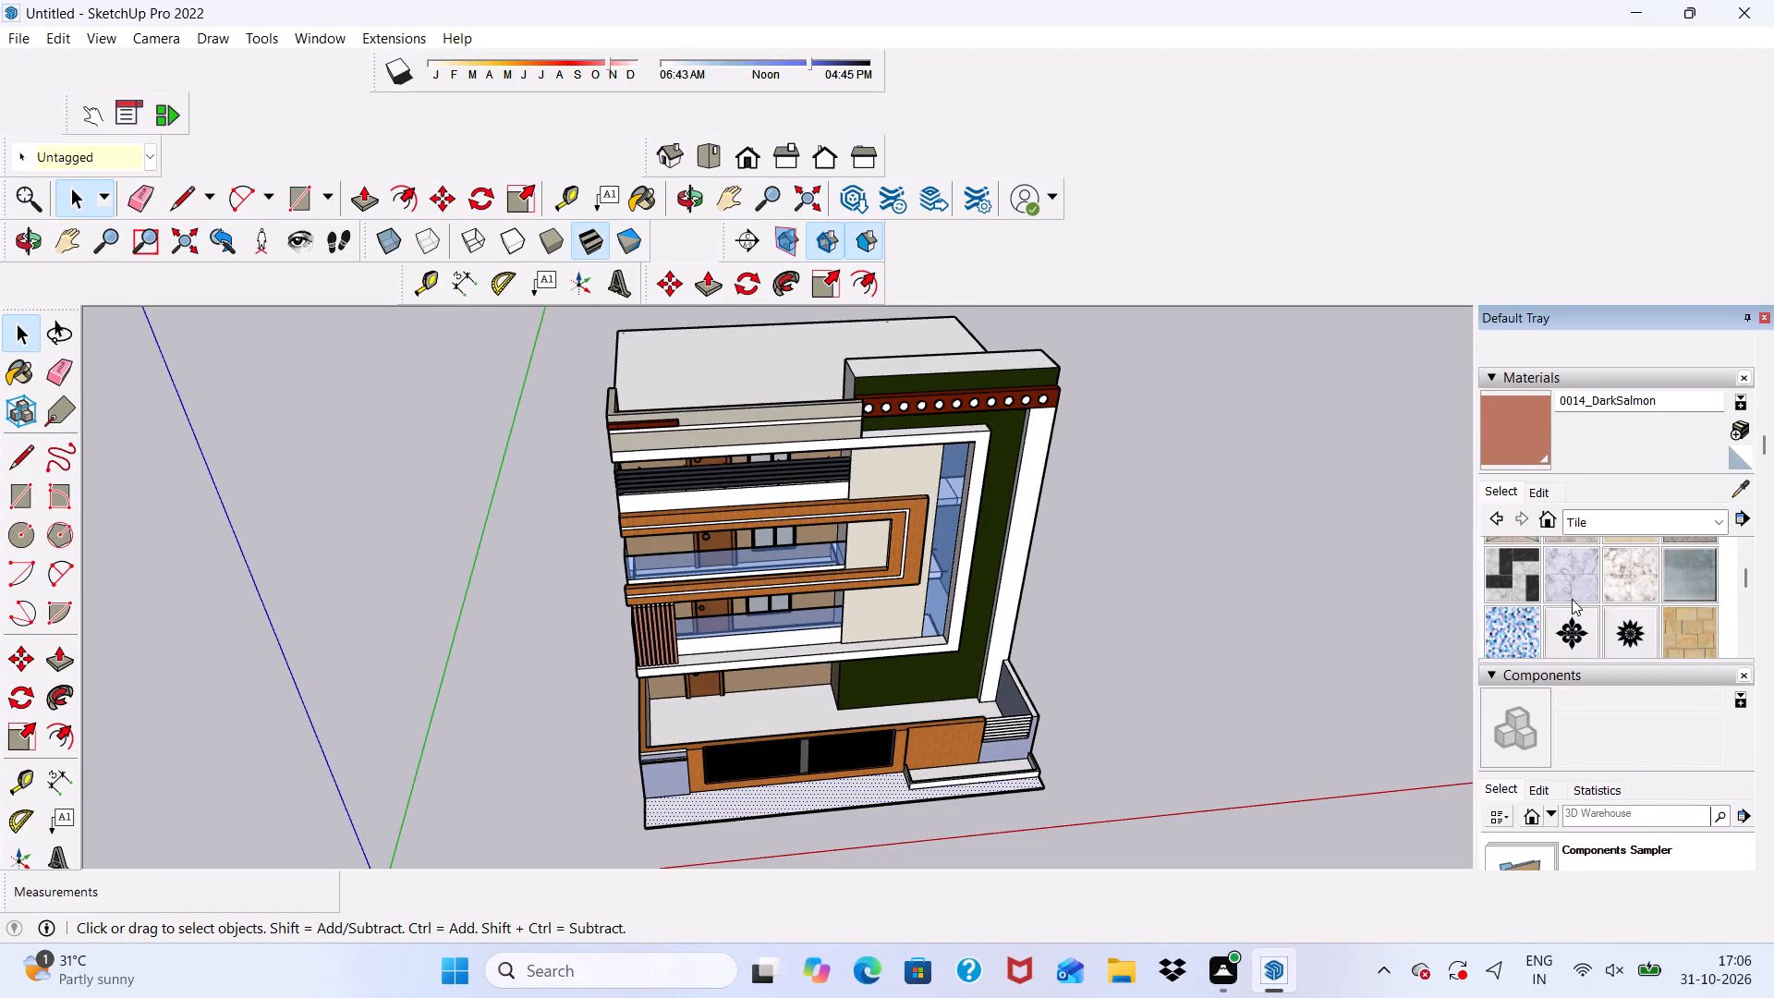
{"action": "left_click", "coordinate": [1624, 576]}
{"action": "scroll", "coordinate": [899, 663], "scroll_direction": "up", "scroll_amount": 5}
{"action": "scroll", "coordinate": [772, 700], "scroll_direction": "up", "scroll_amount": 3}
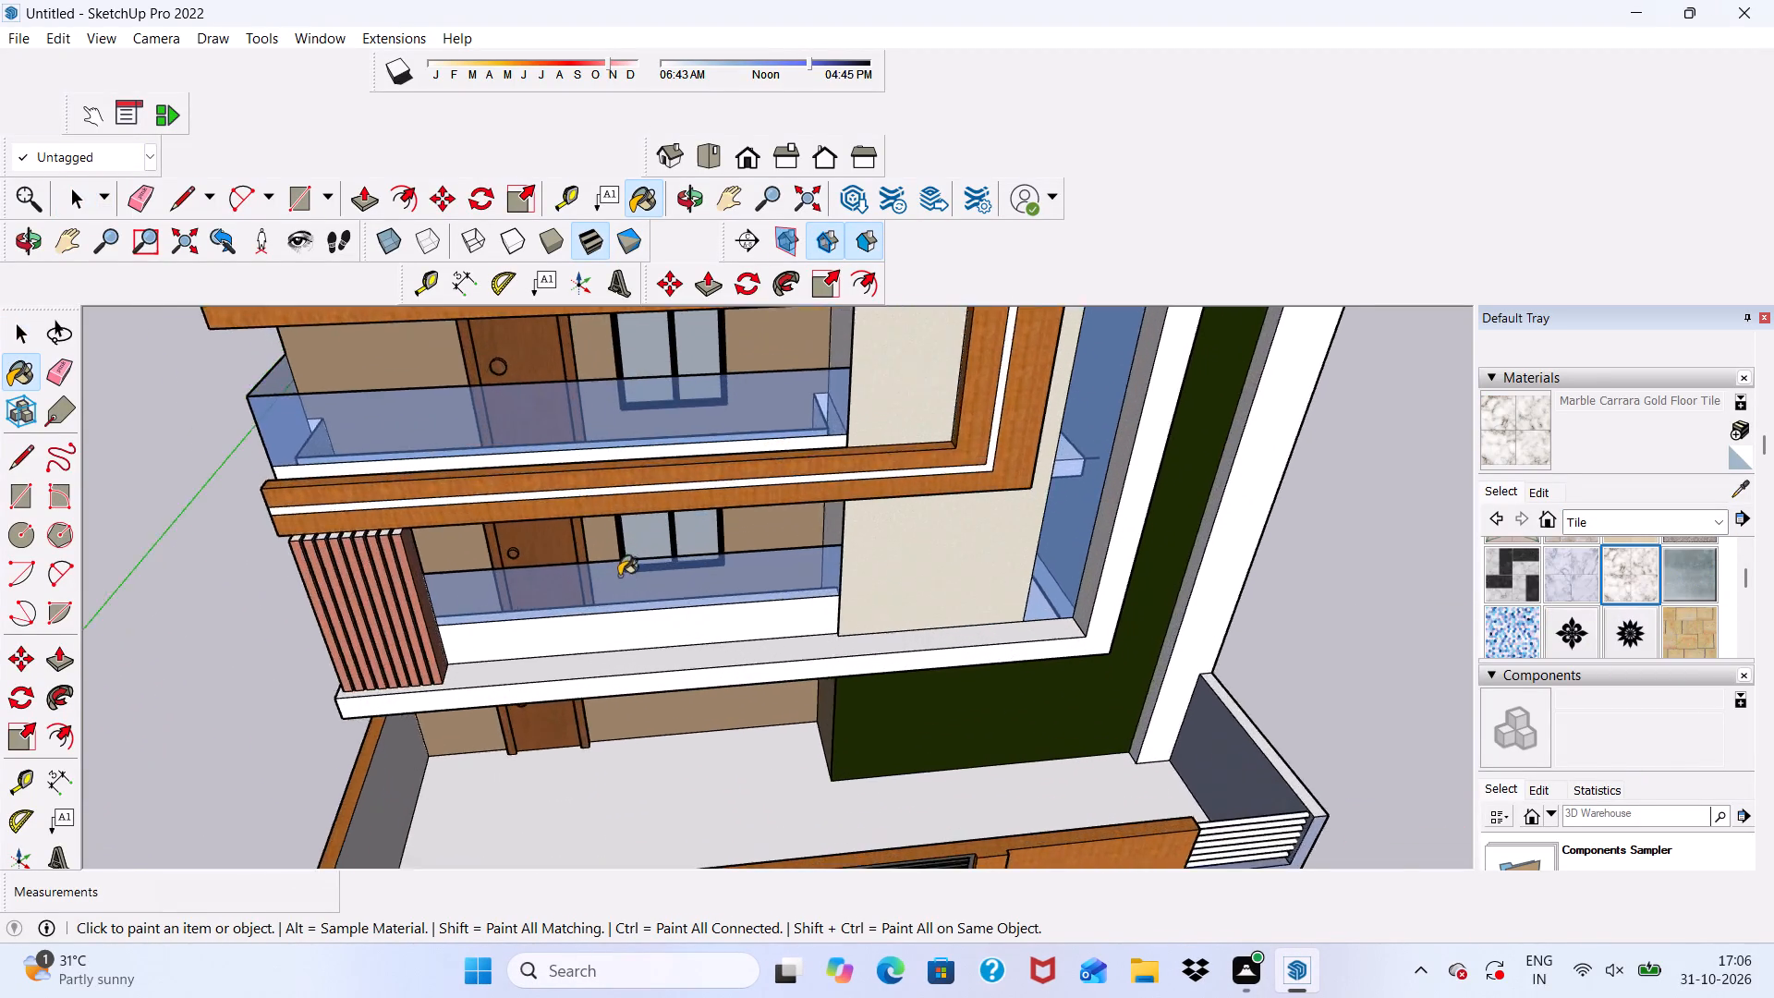
{"action": "scroll", "coordinate": [619, 574], "scroll_direction": "down", "scroll_amount": 3}
{"action": "middle_click_drag", "start_coordinate": [626, 574], "coordinate": [619, 663]}
{"action": "scroll", "coordinate": [601, 595], "scroll_direction": "up", "scroll_amount": 16}
{"action": "middle_click_drag", "start_coordinate": [627, 589], "coordinate": [627, 590]}
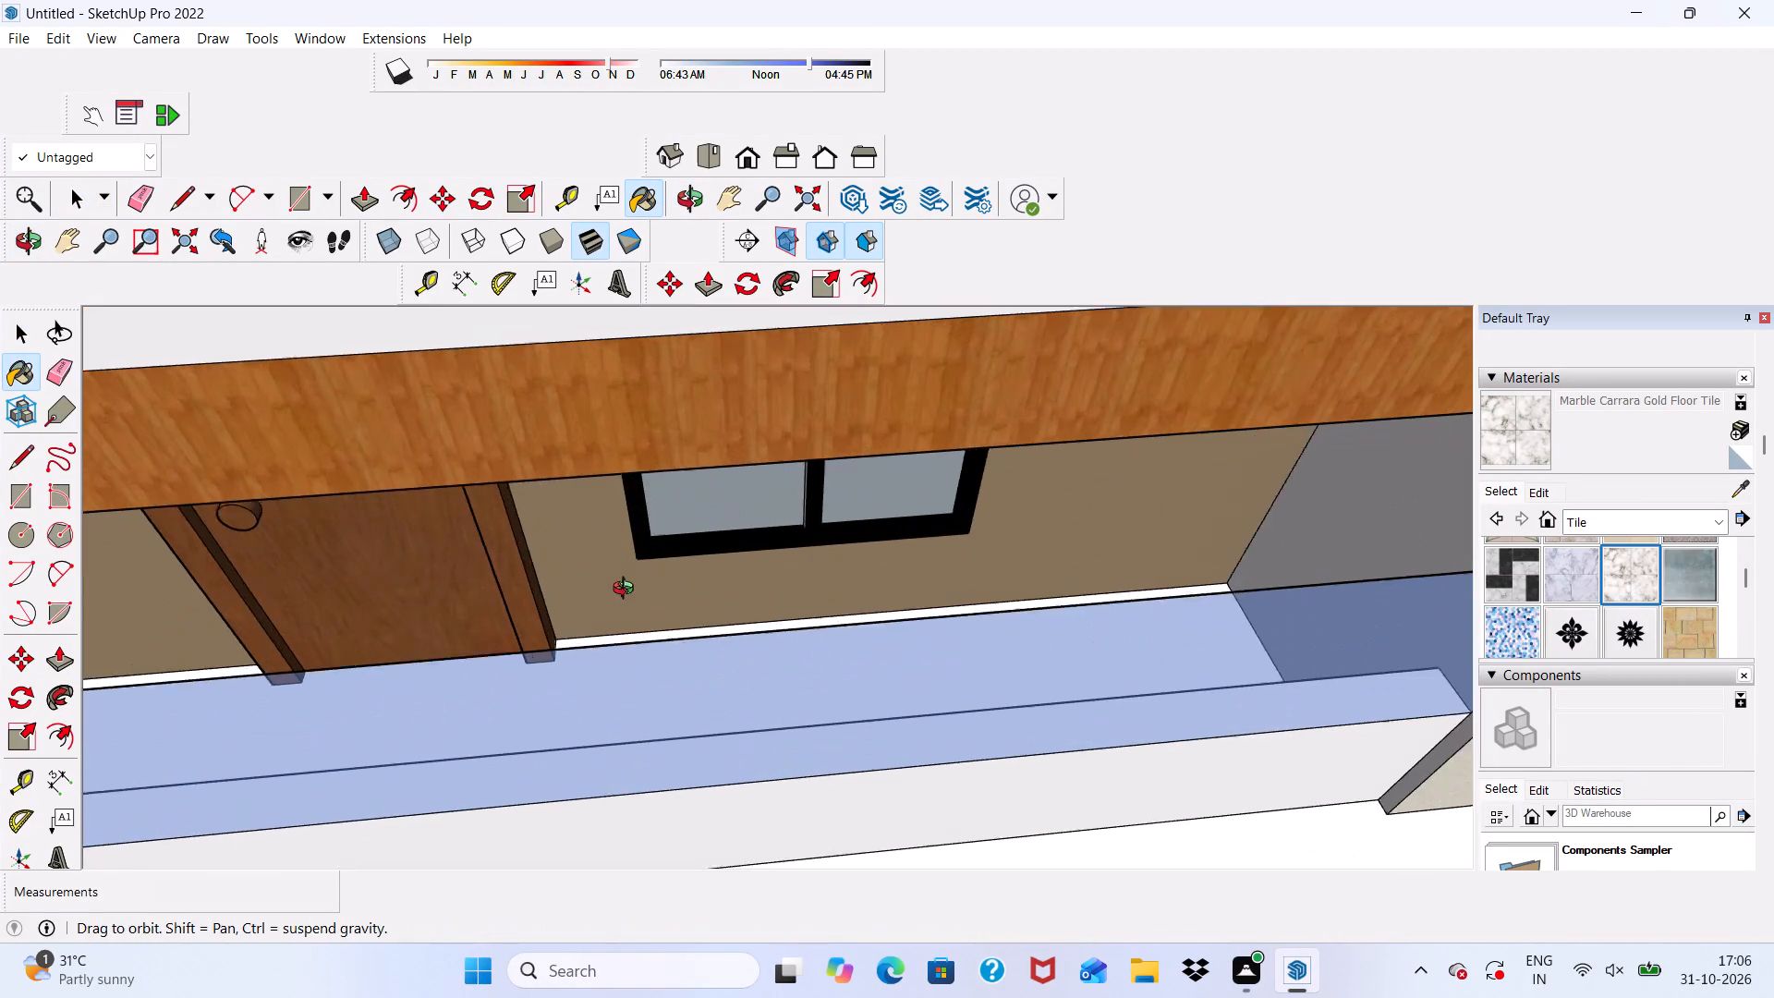
{"action": "middle_click_drag", "start_coordinate": [627, 590], "coordinate": [624, 618]}
{"action": "scroll", "coordinate": [599, 661], "scroll_direction": "up", "scroll_amount": 3}
{"action": "left_click", "coordinate": [596, 675]}
Paint the floor of the top balcony, behind the dark horizontal railing, with Marble Carrara Floor Tile.
{"action": "scroll", "coordinate": [595, 606], "scroll_direction": "down", "scroll_amount": 13}
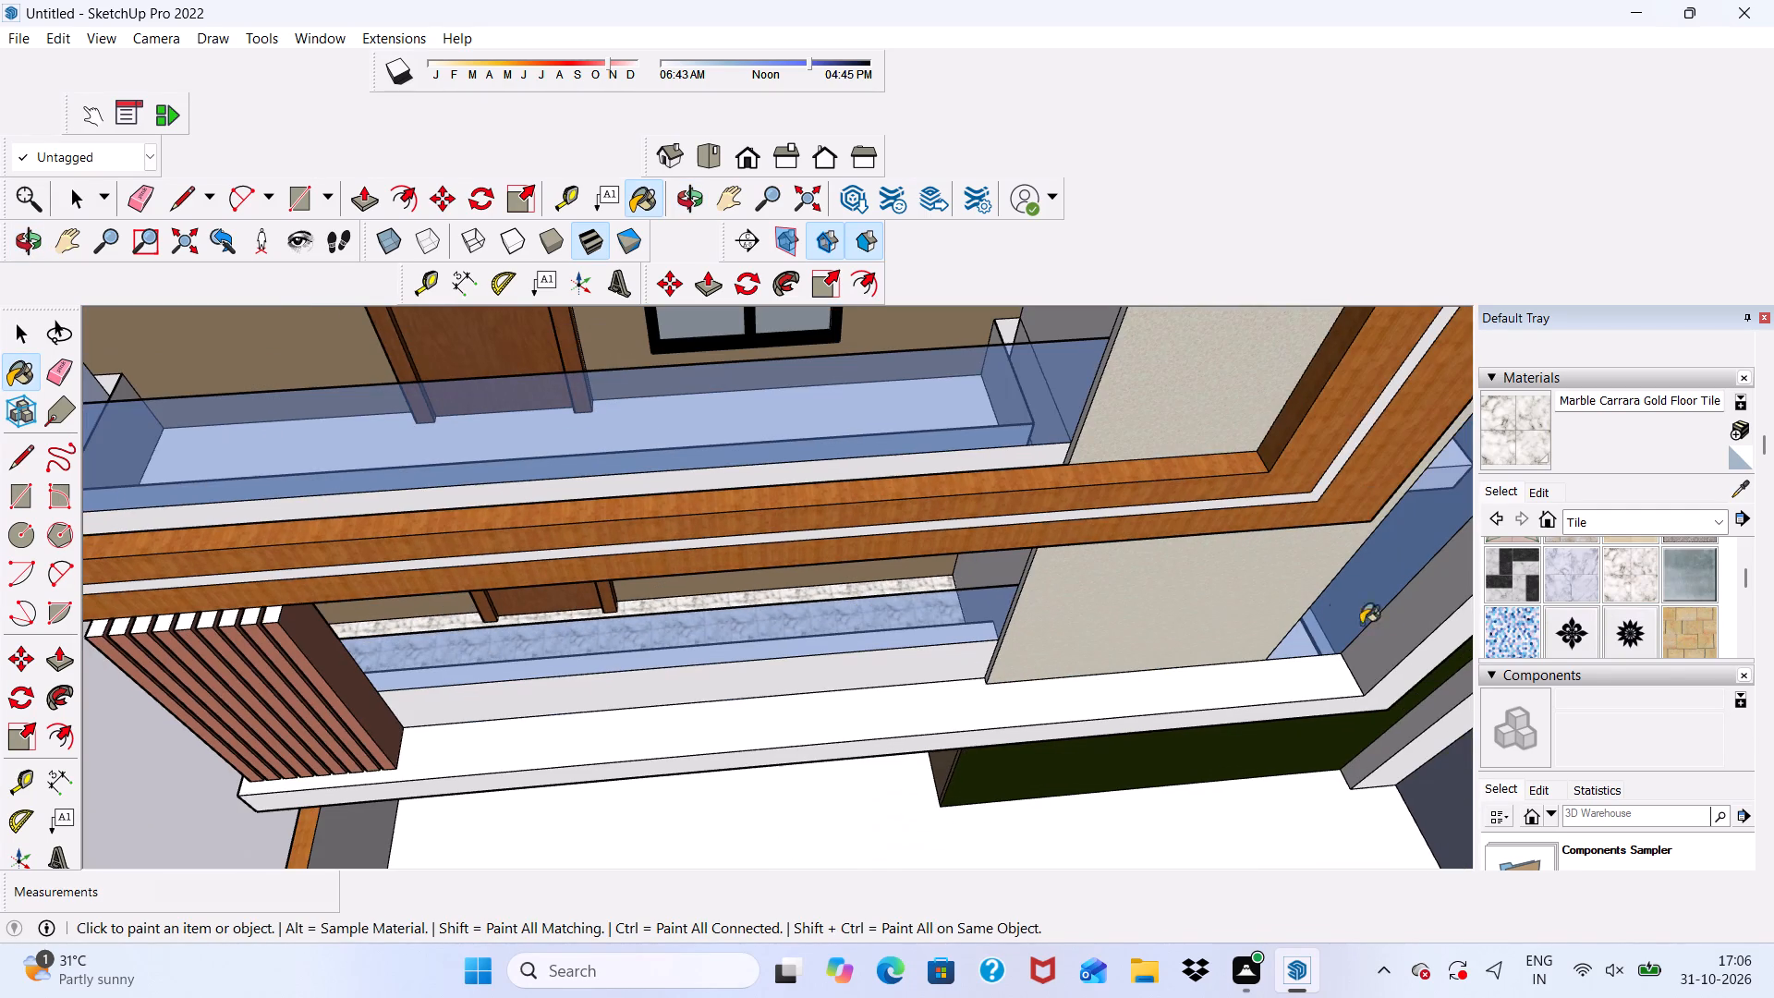
{"action": "left_click", "coordinate": [1560, 575]}
{"action": "scroll", "coordinate": [1360, 658], "scroll_direction": "down", "scroll_amount": 7}
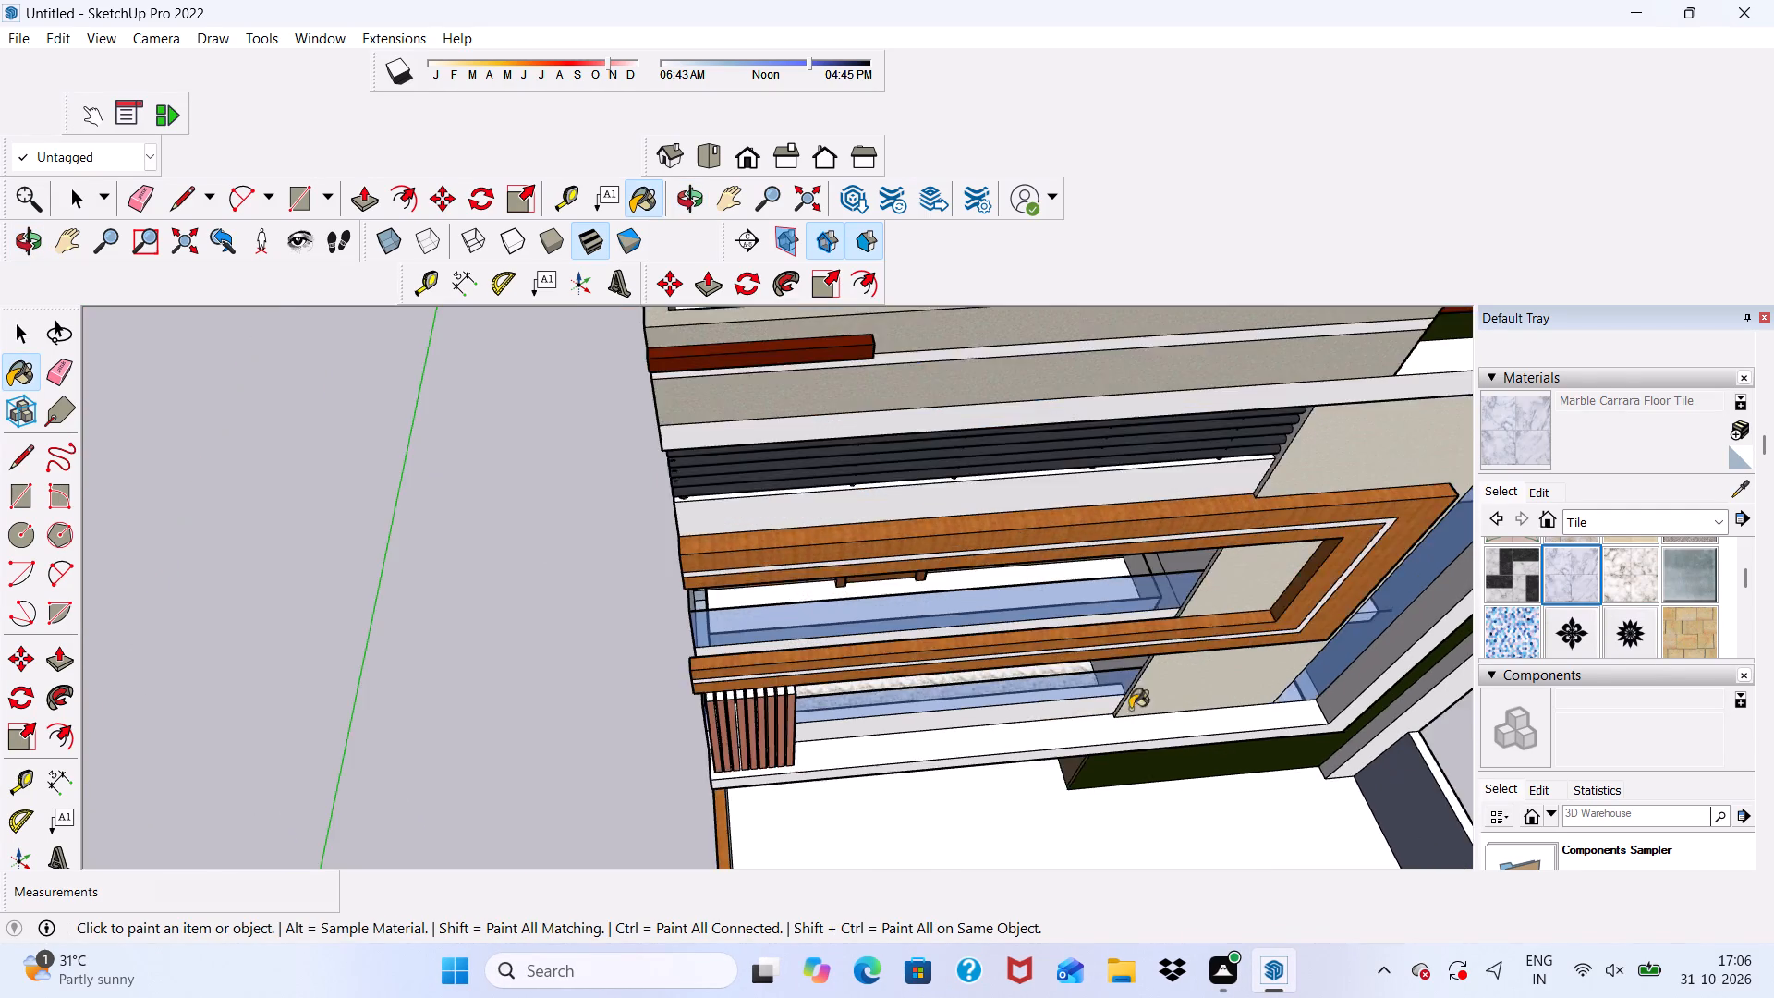
{"action": "scroll", "coordinate": [1012, 662], "scroll_direction": "up", "scroll_amount": 7}
{"action": "scroll", "coordinate": [1005, 523], "scroll_direction": "down", "scroll_amount": 6}
{"action": "scroll", "coordinate": [911, 568], "scroll_direction": "up", "scroll_amount": 14}
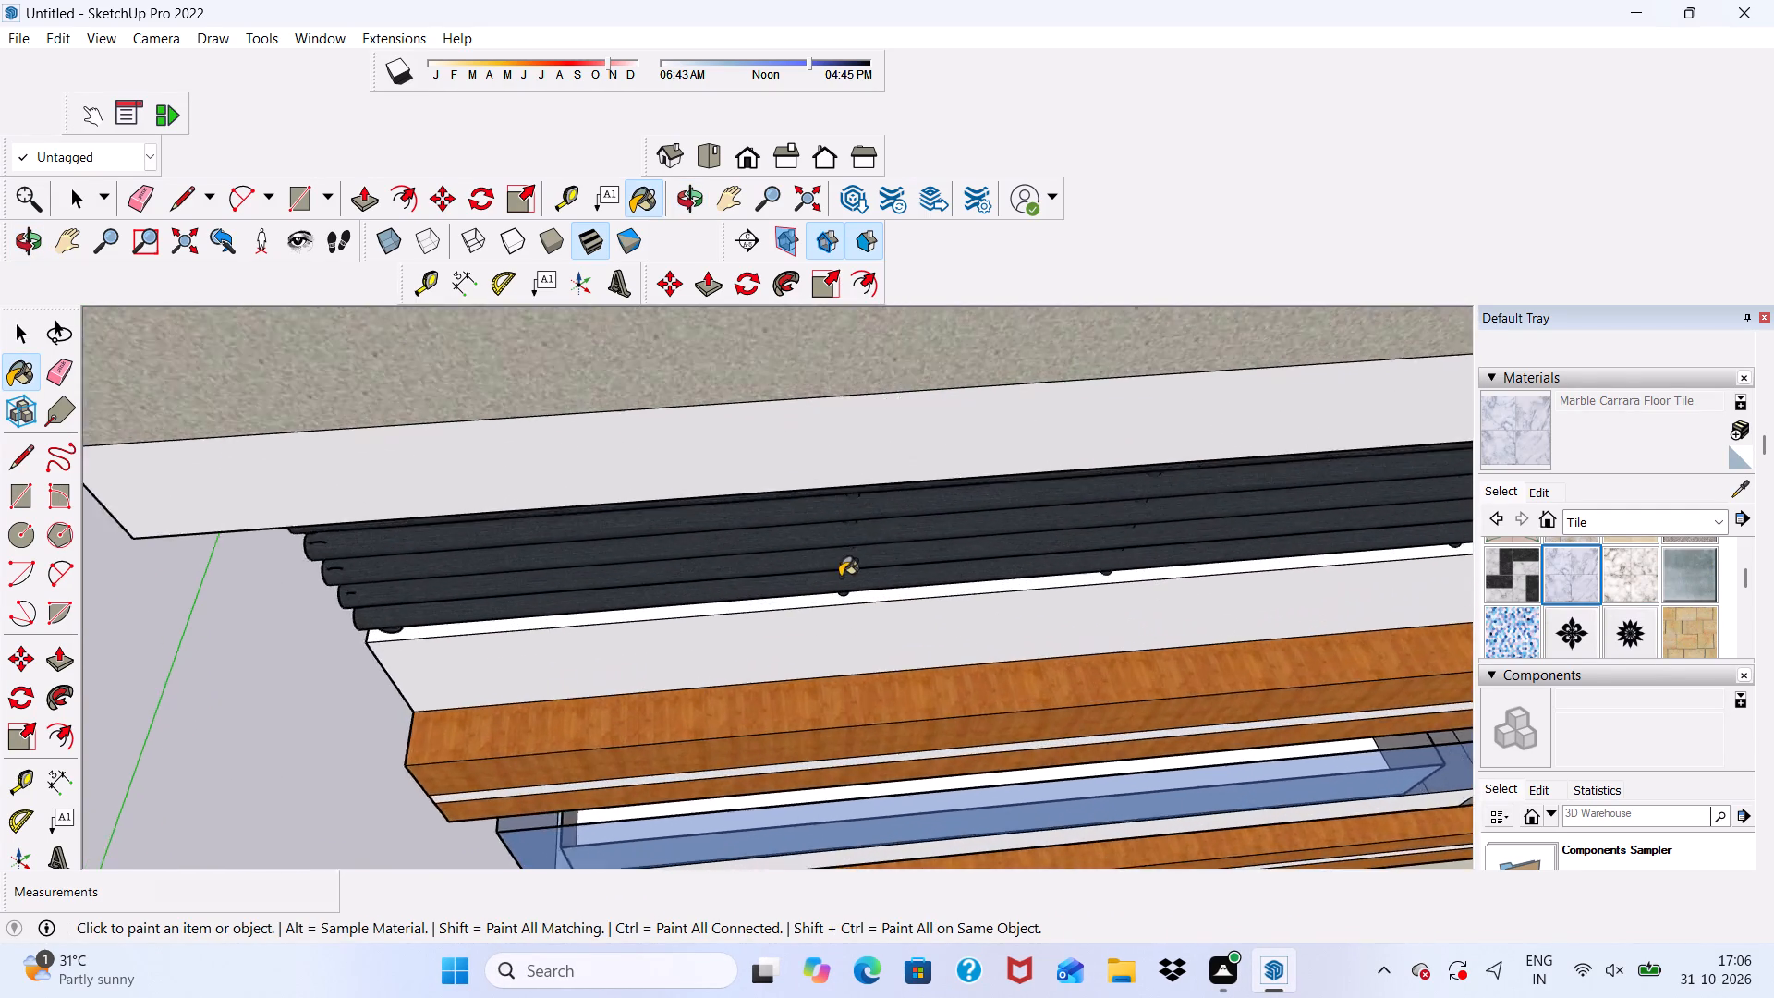
{"action": "scroll", "coordinate": [840, 577], "scroll_direction": "up", "scroll_amount": 2}
{"action": "middle_click_drag", "start_coordinate": [845, 568], "coordinate": [856, 590]}
{"action": "scroll", "coordinate": [807, 397], "scroll_direction": "up", "scroll_amount": 14}
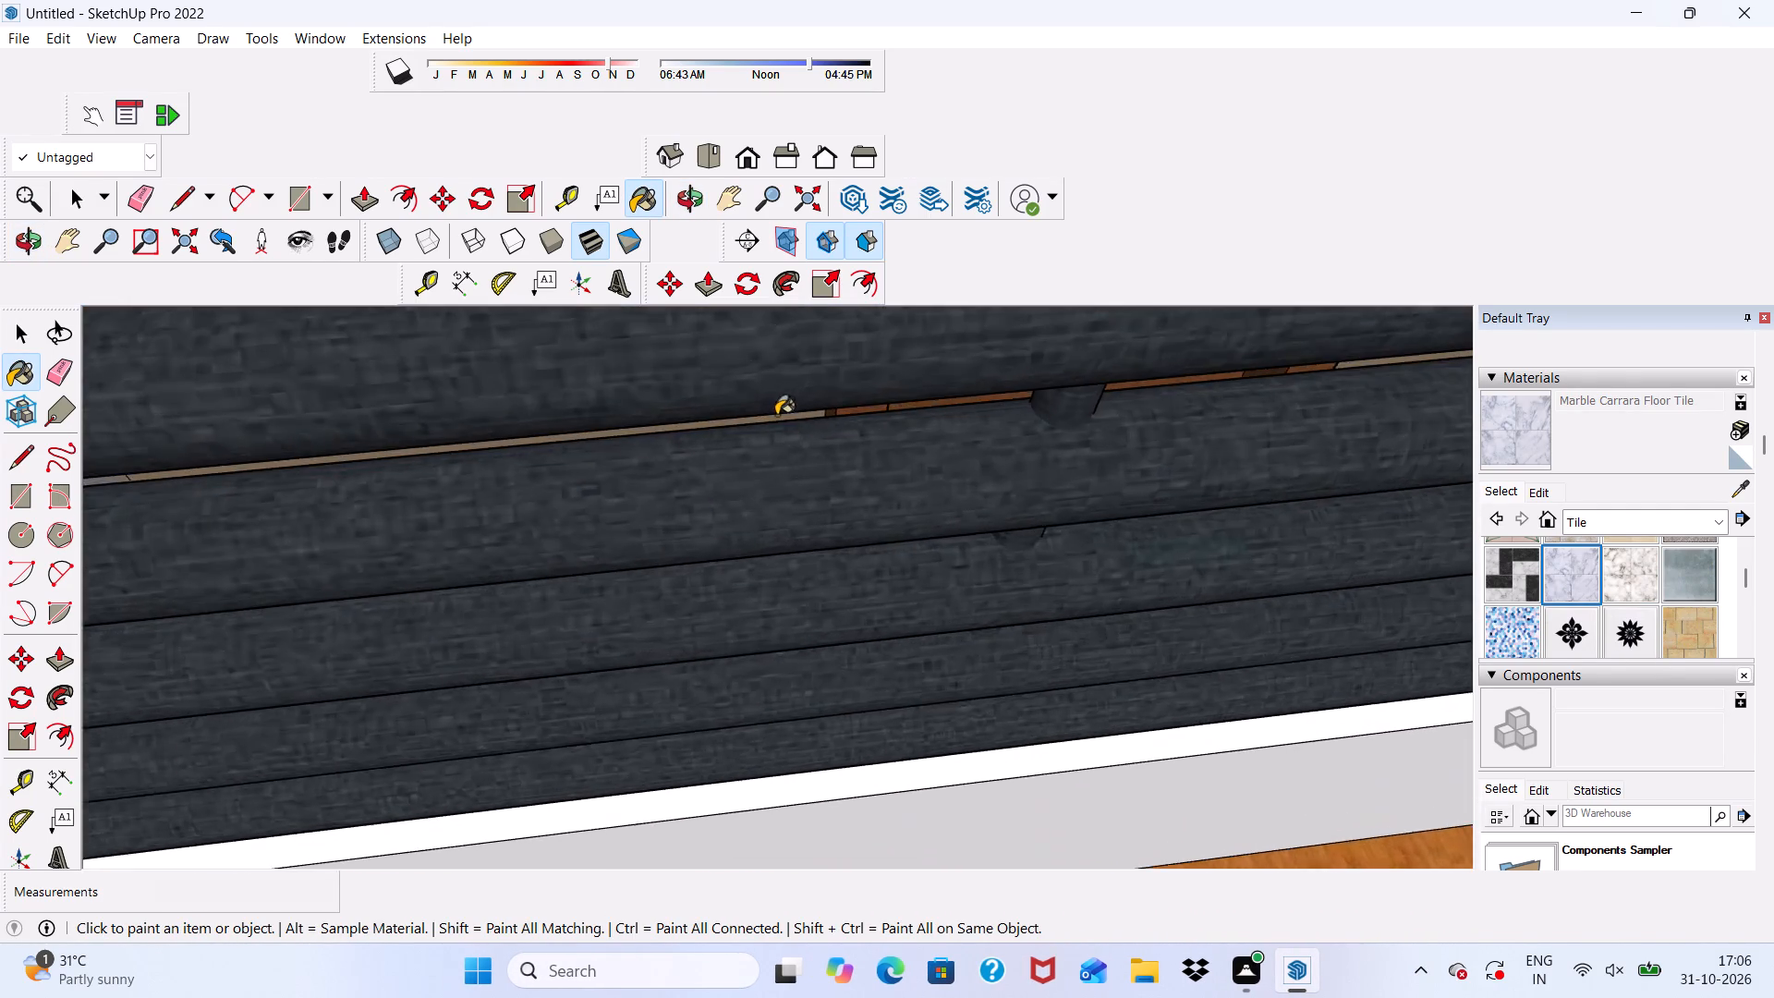
{"action": "scroll", "coordinate": [776, 415], "scroll_direction": "up", "scroll_amount": 1}
{"action": "scroll", "coordinate": [781, 398], "scroll_direction": "down", "scroll_amount": 20}
{"action": "scroll", "coordinate": [781, 398], "scroll_direction": "down", "scroll_amount": 2}
{"action": "middle_click_drag", "start_coordinate": [818, 627], "coordinate": [1053, 592]}
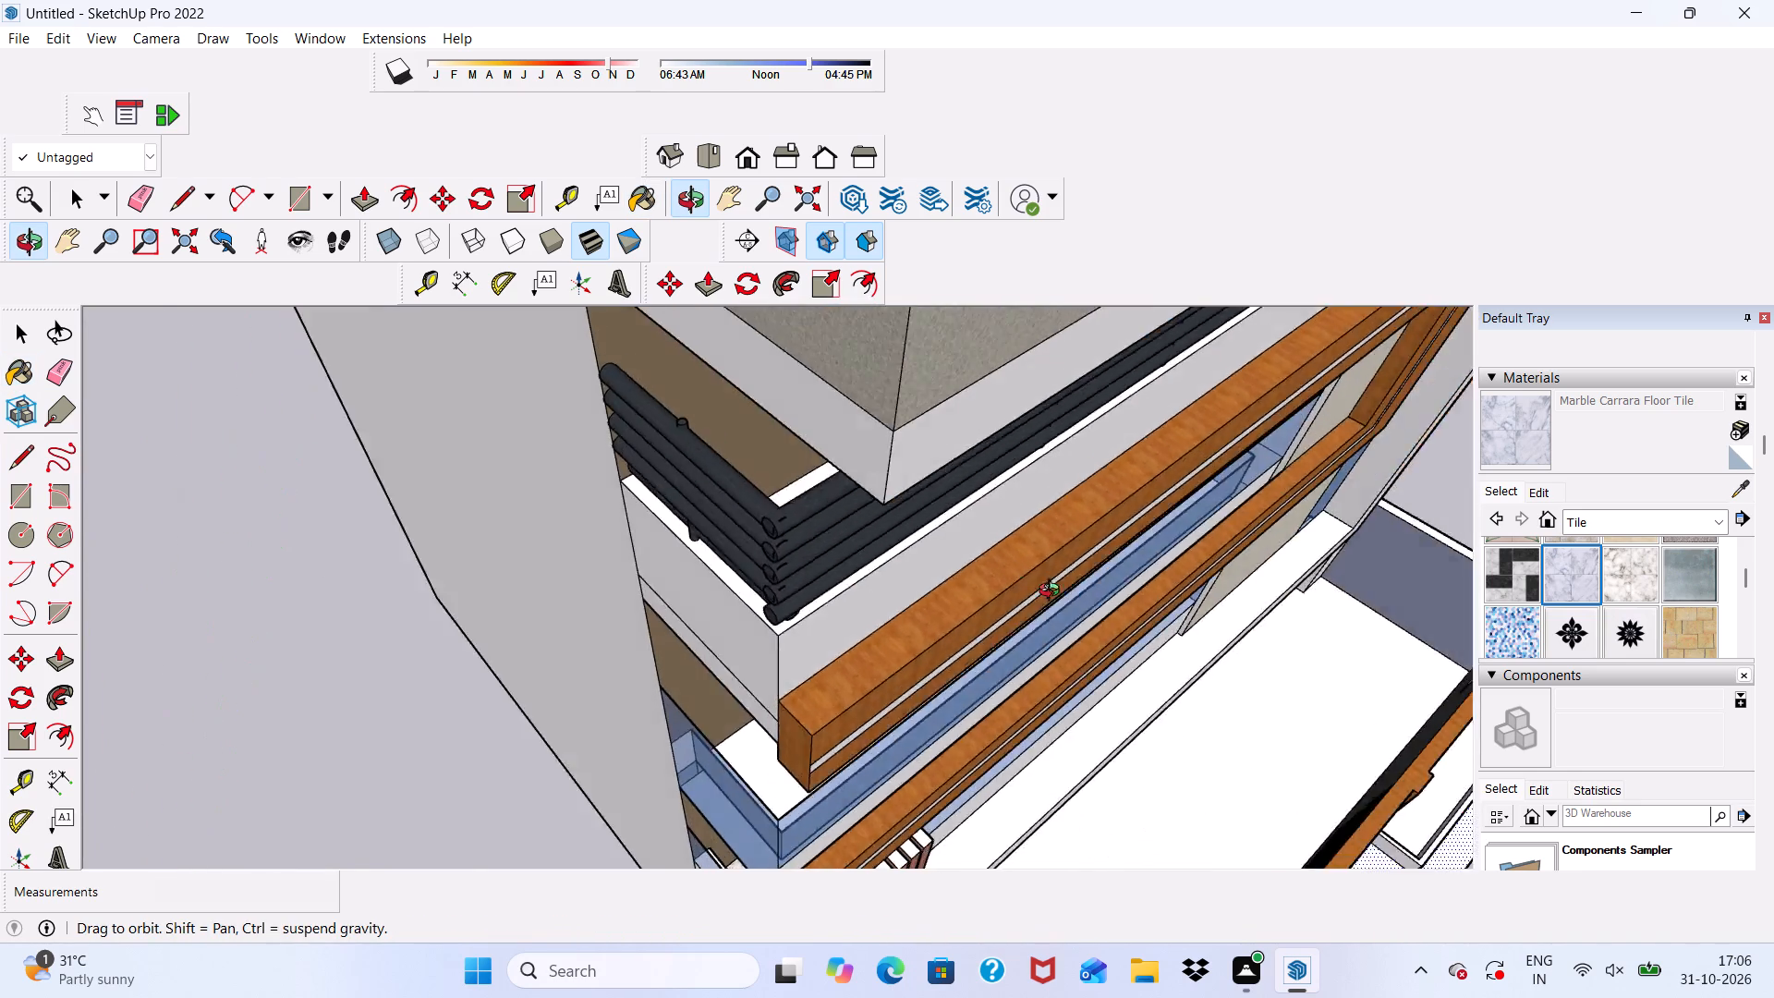
{"action": "middle_click_drag", "start_coordinate": [1053, 592], "coordinate": [1161, 593]}
{"action": "scroll", "coordinate": [746, 434], "scroll_direction": "up", "scroll_amount": 5}
{"action": "left_click", "coordinate": [899, 492]}
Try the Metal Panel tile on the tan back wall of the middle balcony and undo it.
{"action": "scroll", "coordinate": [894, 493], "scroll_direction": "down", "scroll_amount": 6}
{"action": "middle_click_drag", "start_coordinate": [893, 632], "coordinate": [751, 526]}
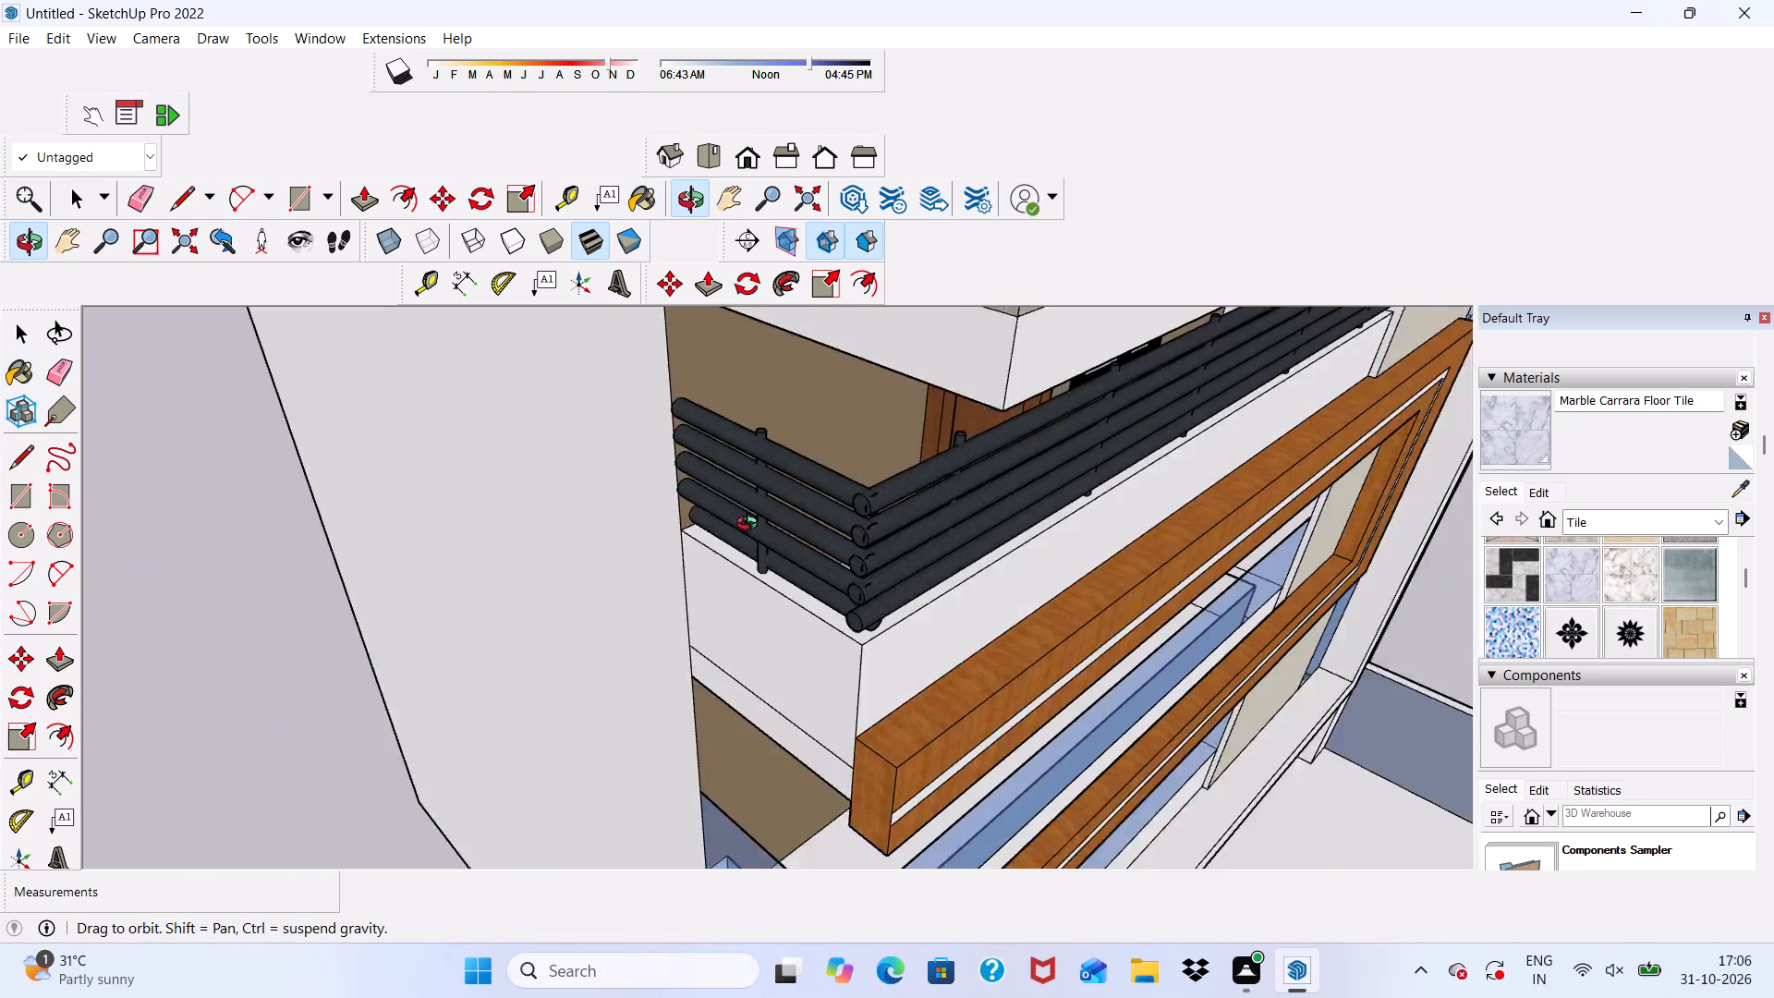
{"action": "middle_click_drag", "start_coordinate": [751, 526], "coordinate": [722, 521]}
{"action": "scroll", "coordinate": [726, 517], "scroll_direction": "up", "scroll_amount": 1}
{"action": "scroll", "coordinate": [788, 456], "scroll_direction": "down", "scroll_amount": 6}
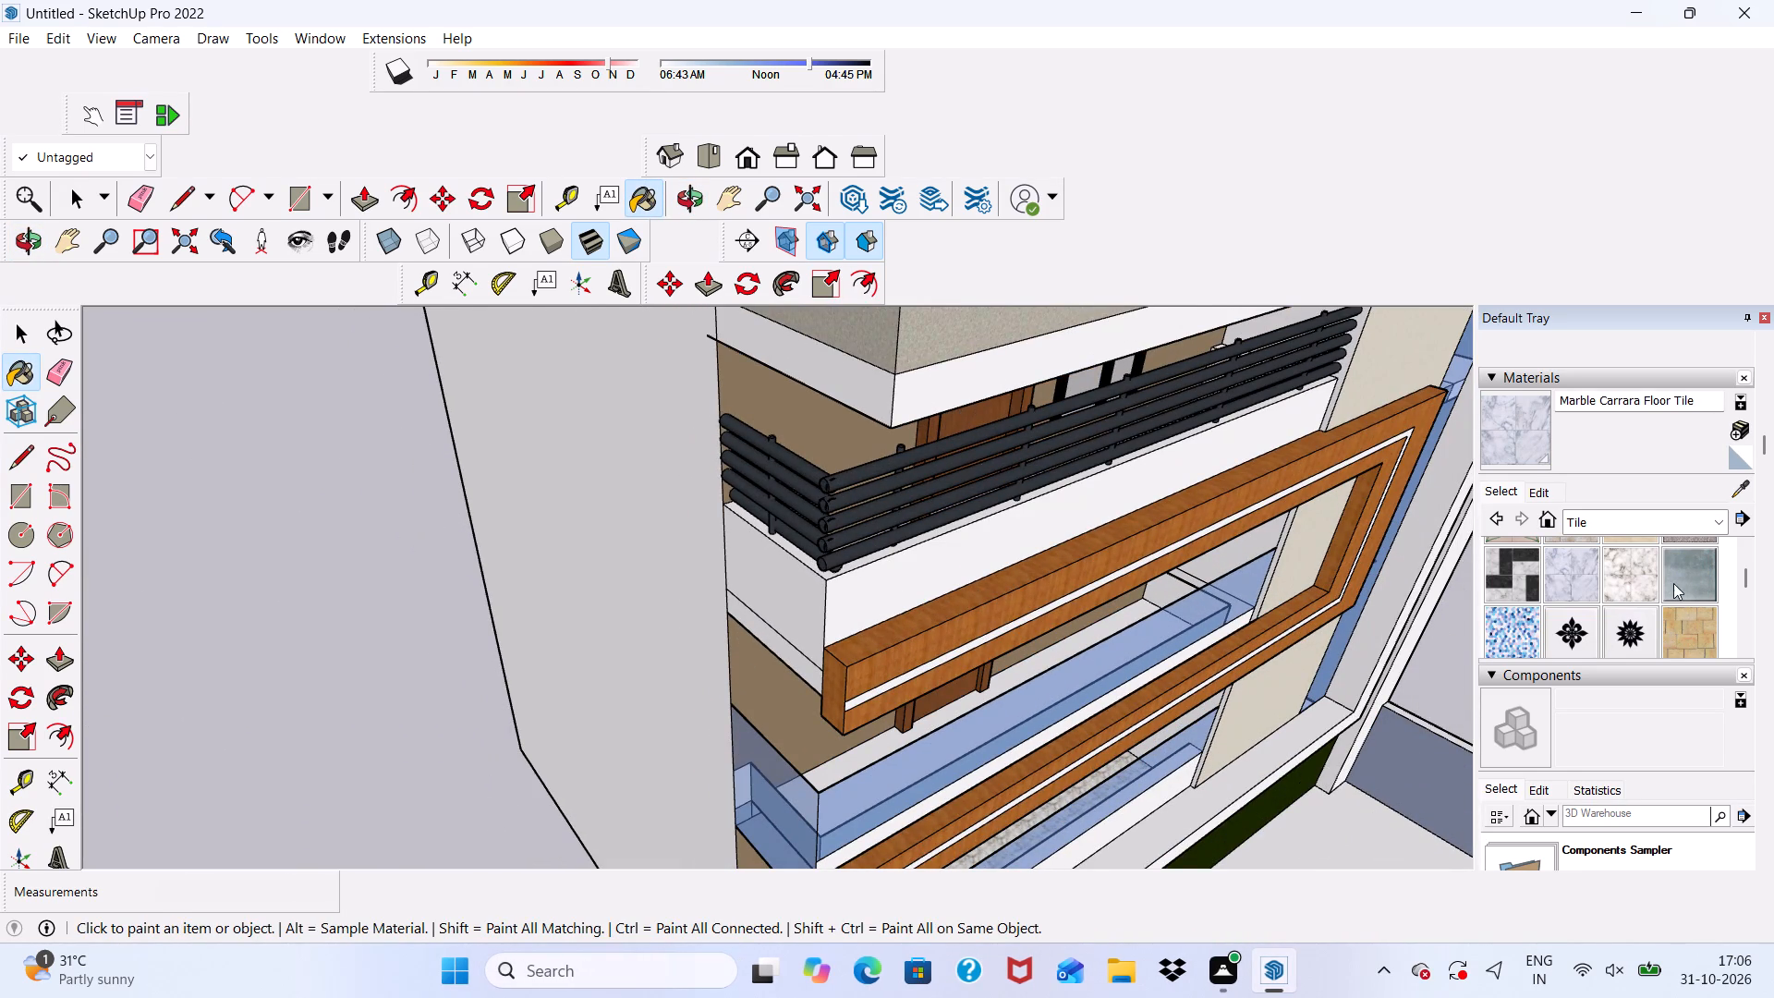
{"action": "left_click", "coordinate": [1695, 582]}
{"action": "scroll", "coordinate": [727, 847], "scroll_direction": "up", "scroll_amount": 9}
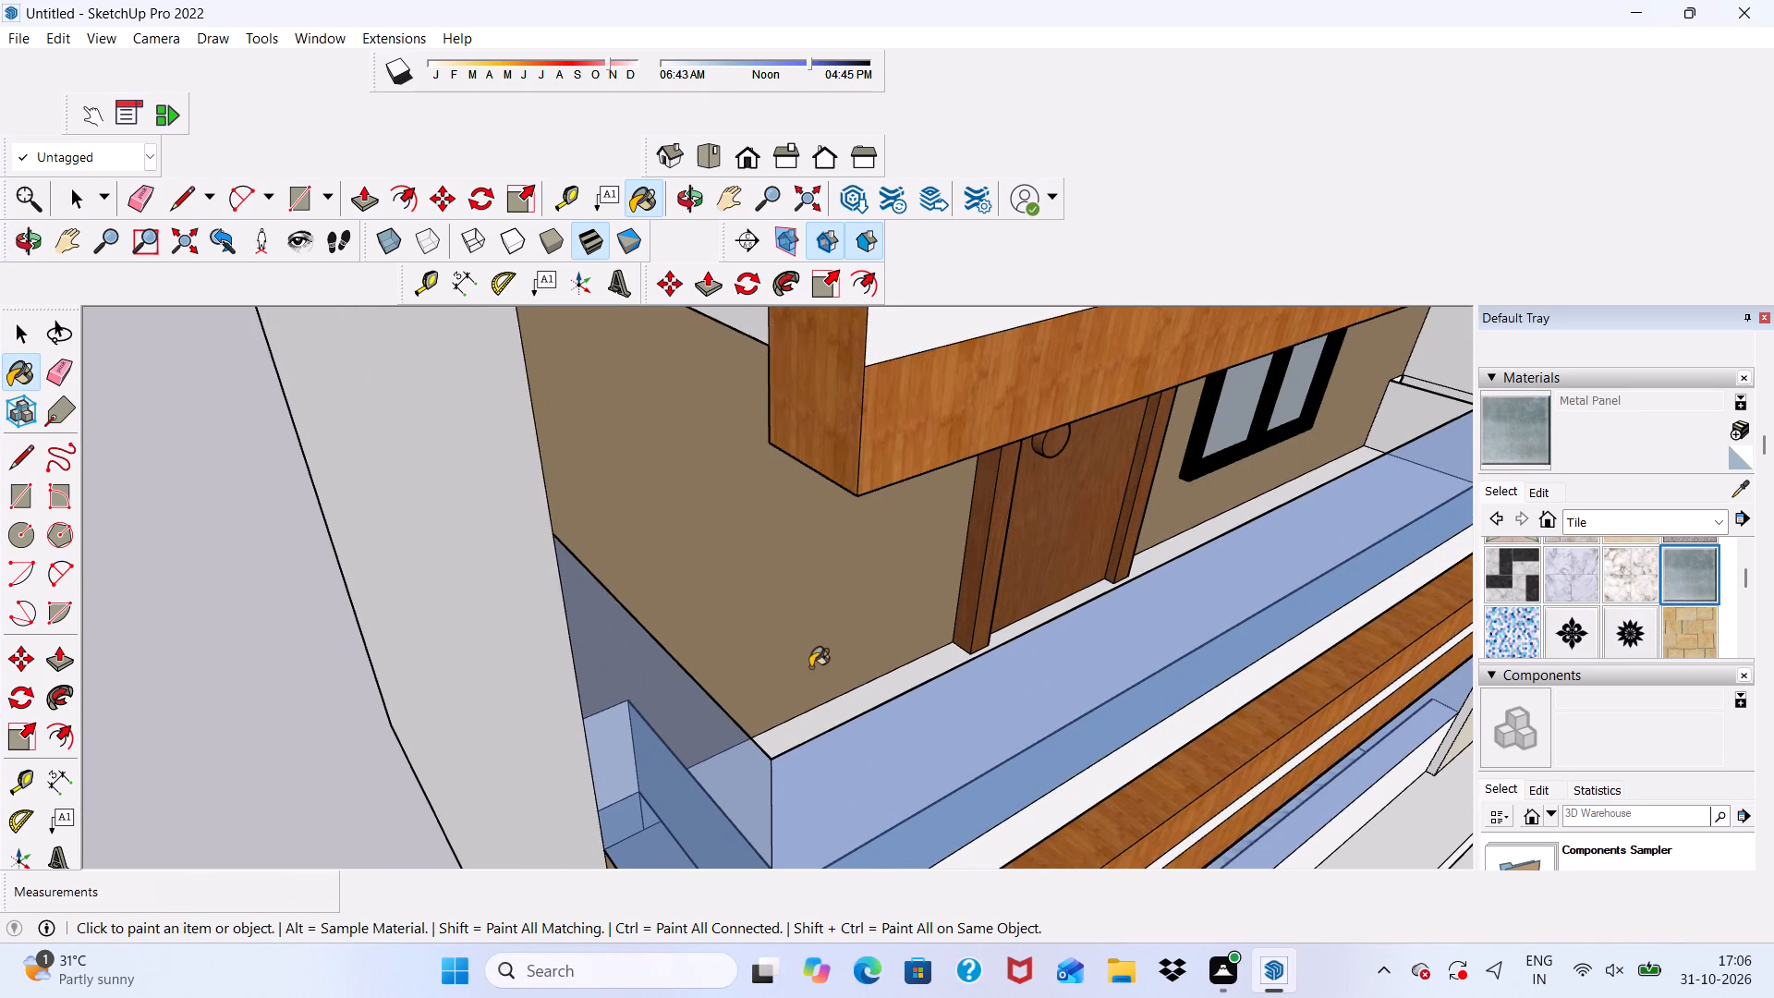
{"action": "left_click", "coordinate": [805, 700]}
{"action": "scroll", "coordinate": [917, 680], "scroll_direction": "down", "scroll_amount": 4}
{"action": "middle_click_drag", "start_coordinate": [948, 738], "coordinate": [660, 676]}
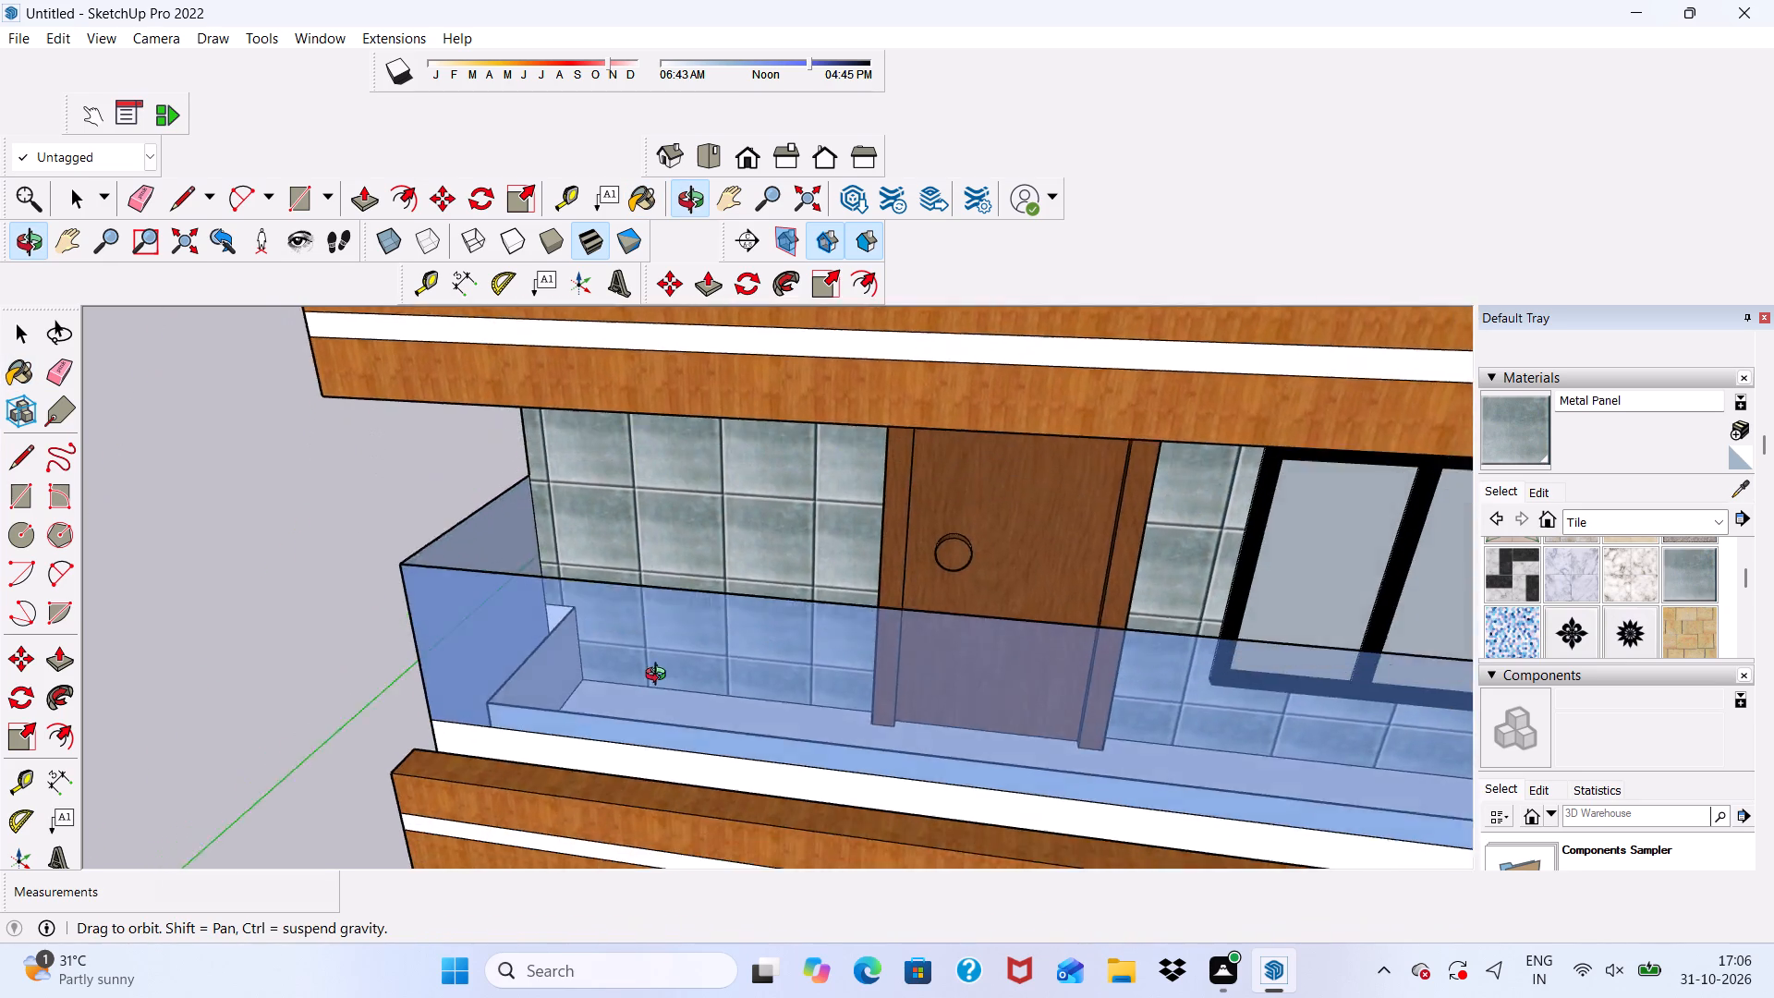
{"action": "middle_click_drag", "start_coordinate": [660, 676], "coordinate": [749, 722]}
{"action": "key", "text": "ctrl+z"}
Paint the floor of the middle balcony, behind the glass parapet, with the Metal Panel tile.
{"action": "middle_click_drag", "start_coordinate": [749, 678], "coordinate": [772, 761]}
{"action": "scroll", "coordinate": [769, 714], "scroll_direction": "up", "scroll_amount": 5}
{"action": "left_click", "coordinate": [769, 713]}
{"action": "scroll", "coordinate": [758, 698], "scroll_direction": "down", "scroll_amount": 6}
{"action": "scroll", "coordinate": [747, 691], "scroll_direction": "up", "scroll_amount": 5}
{"action": "left_click", "coordinate": [748, 688]}
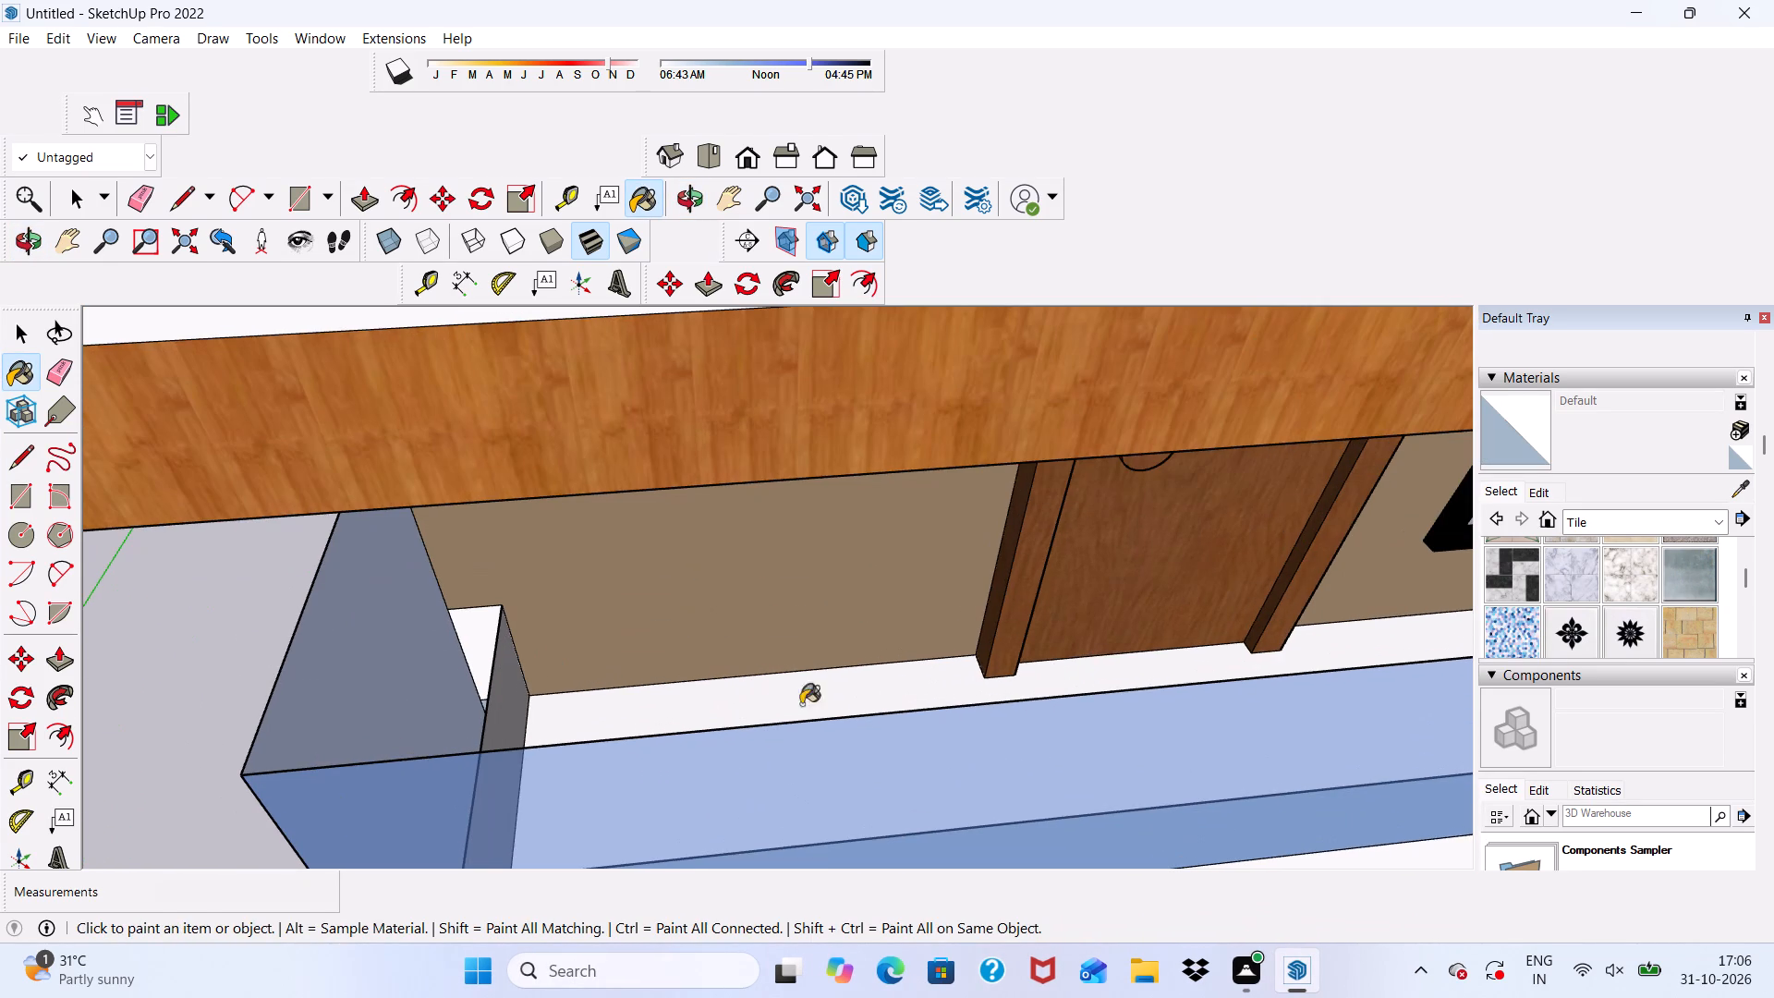
{"action": "left_click", "coordinate": [1686, 578]}
{"action": "scroll", "coordinate": [1097, 643], "scroll_direction": "up", "scroll_amount": 2}
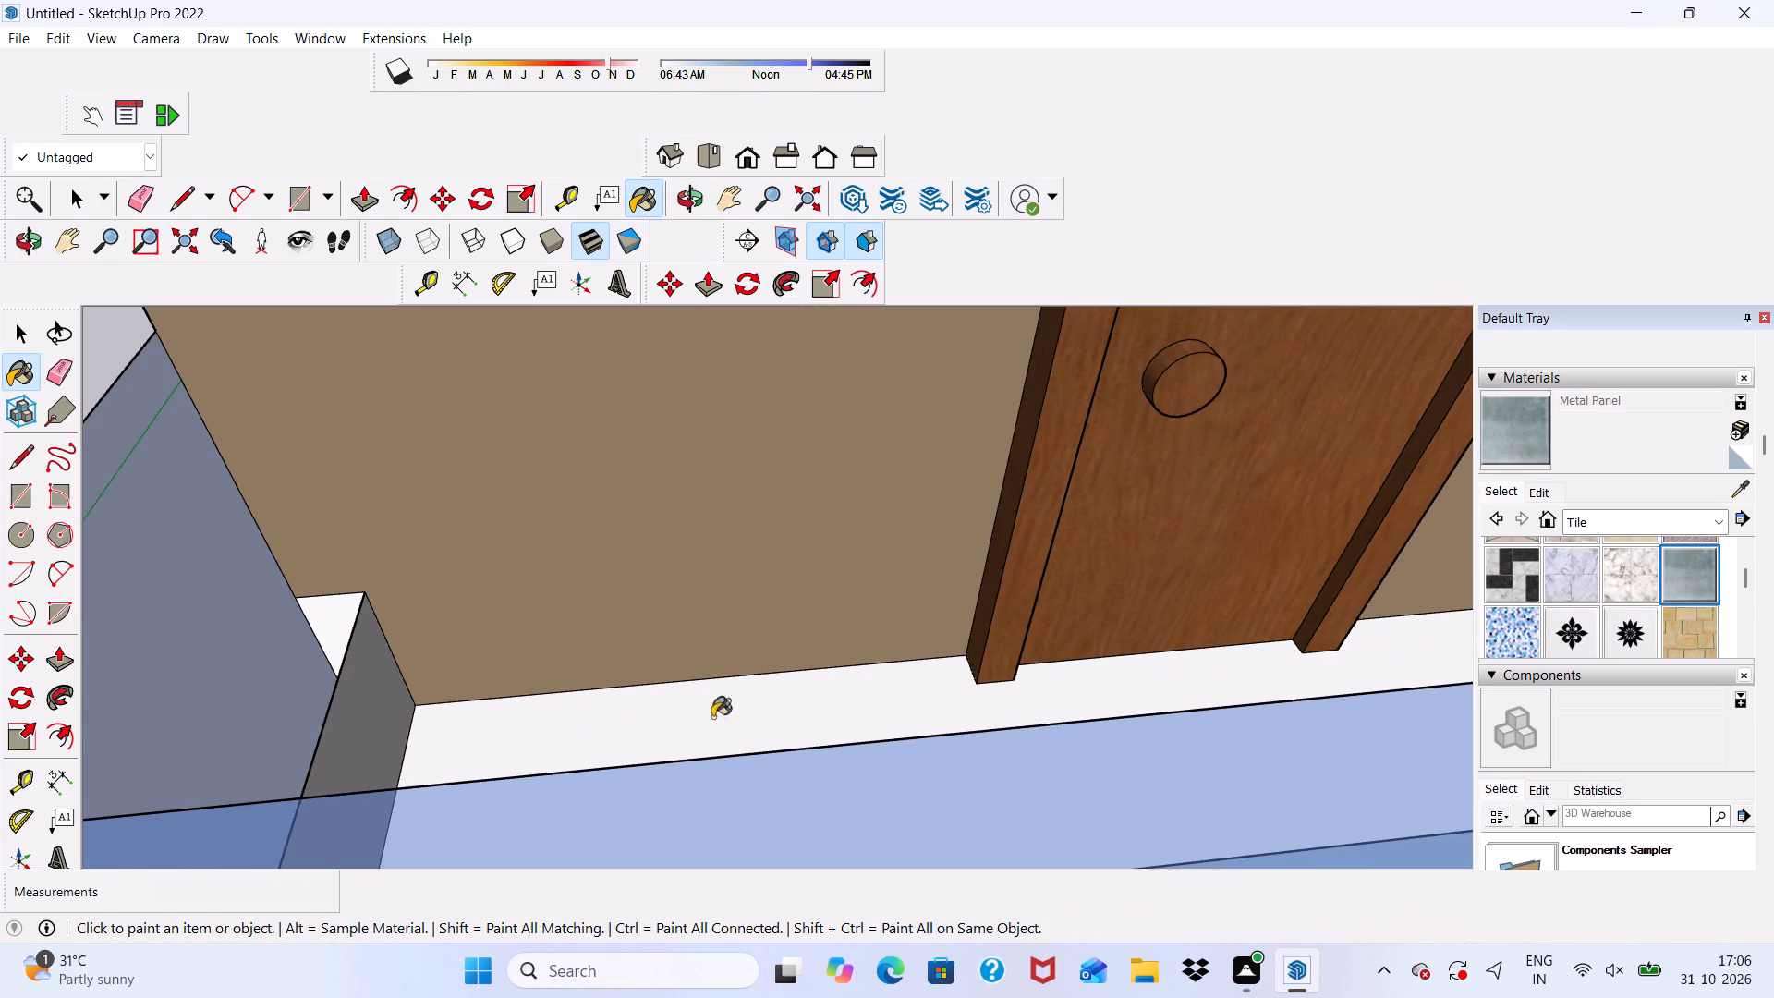
{"action": "left_click", "coordinate": [687, 735]}
Paint the ground-floor forecourt floor between the front boundary wall and the house door with Metal Panel.
{"action": "scroll", "coordinate": [509, 622], "scroll_direction": "down", "scroll_amount": 12}
{"action": "middle_click_drag", "start_coordinate": [647, 772], "coordinate": [638, 594]}
{"action": "scroll", "coordinate": [638, 594], "scroll_direction": "up", "scroll_amount": 1}
{"action": "scroll", "coordinate": [638, 594], "scroll_direction": "down", "scroll_amount": 6}
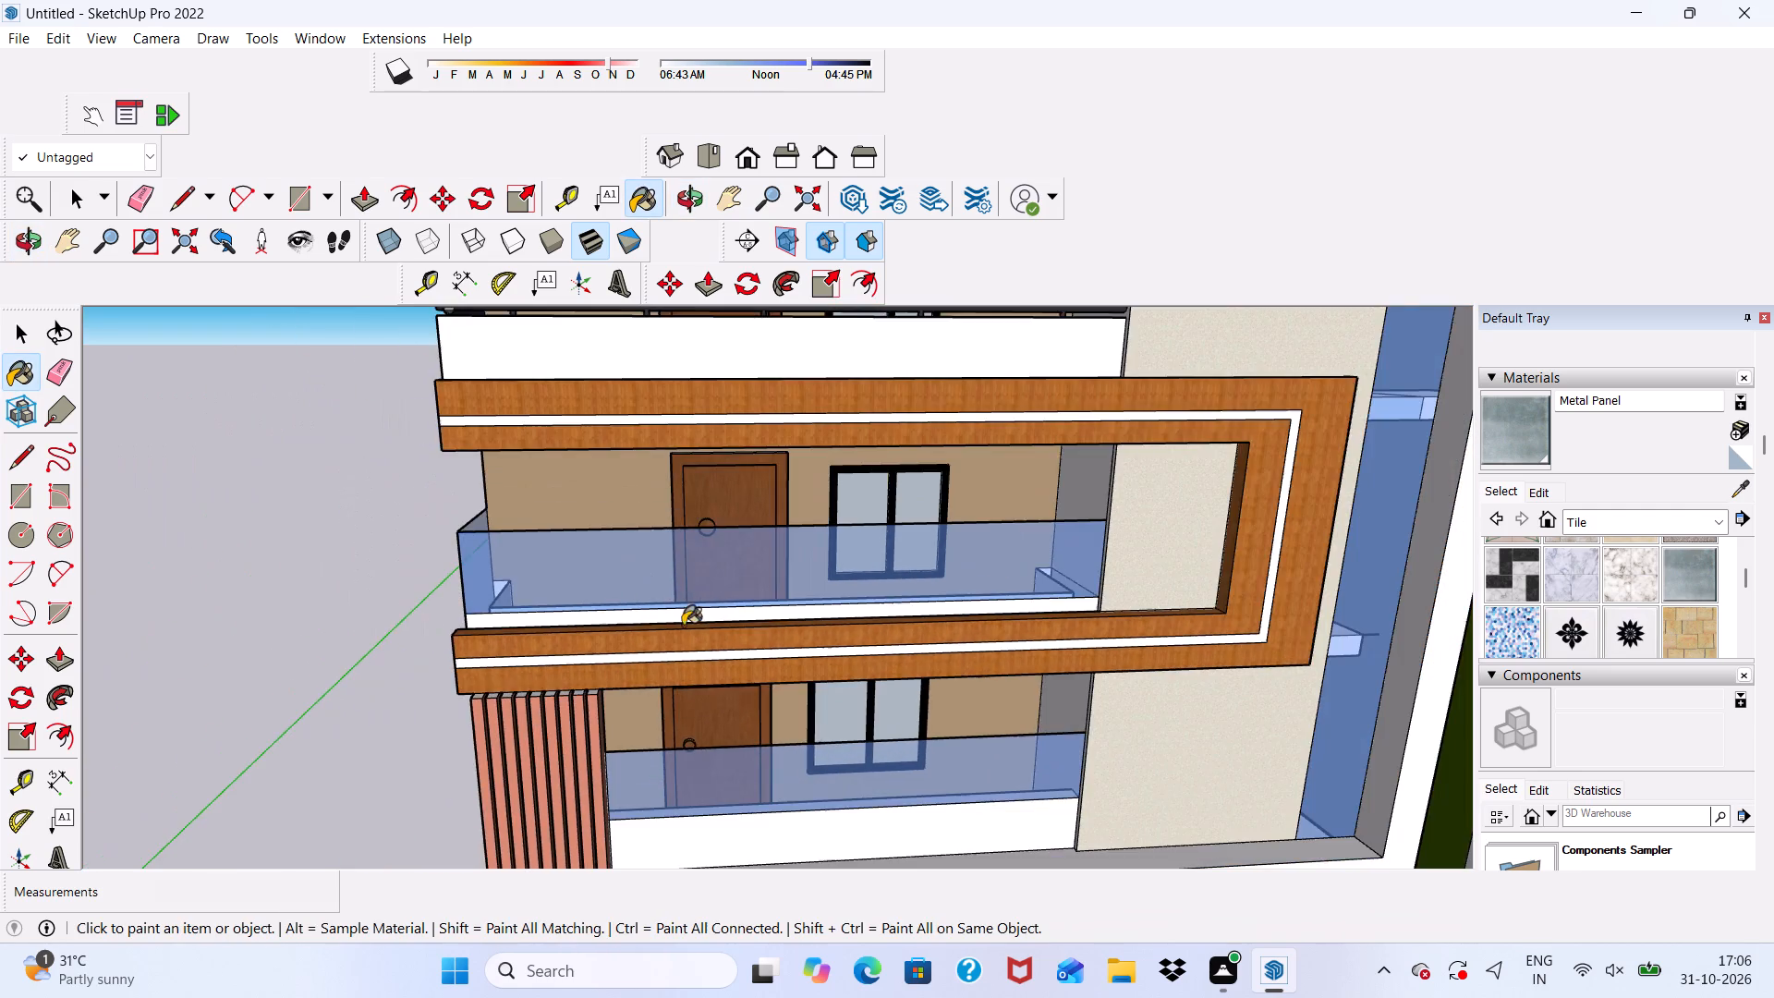
{"action": "scroll", "coordinate": [814, 474], "scroll_direction": "down", "scroll_amount": 5}
{"action": "scroll", "coordinate": [853, 633], "scroll_direction": "up", "scroll_amount": 4}
{"action": "scroll", "coordinate": [827, 541], "scroll_direction": "down", "scroll_amount": 6}
{"action": "scroll", "coordinate": [802, 693], "scroll_direction": "up", "scroll_amount": 6}
{"action": "scroll", "coordinate": [638, 566], "scroll_direction": "down", "scroll_amount": 6}
{"action": "middle_click_drag", "start_coordinate": [687, 636], "coordinate": [691, 648]}
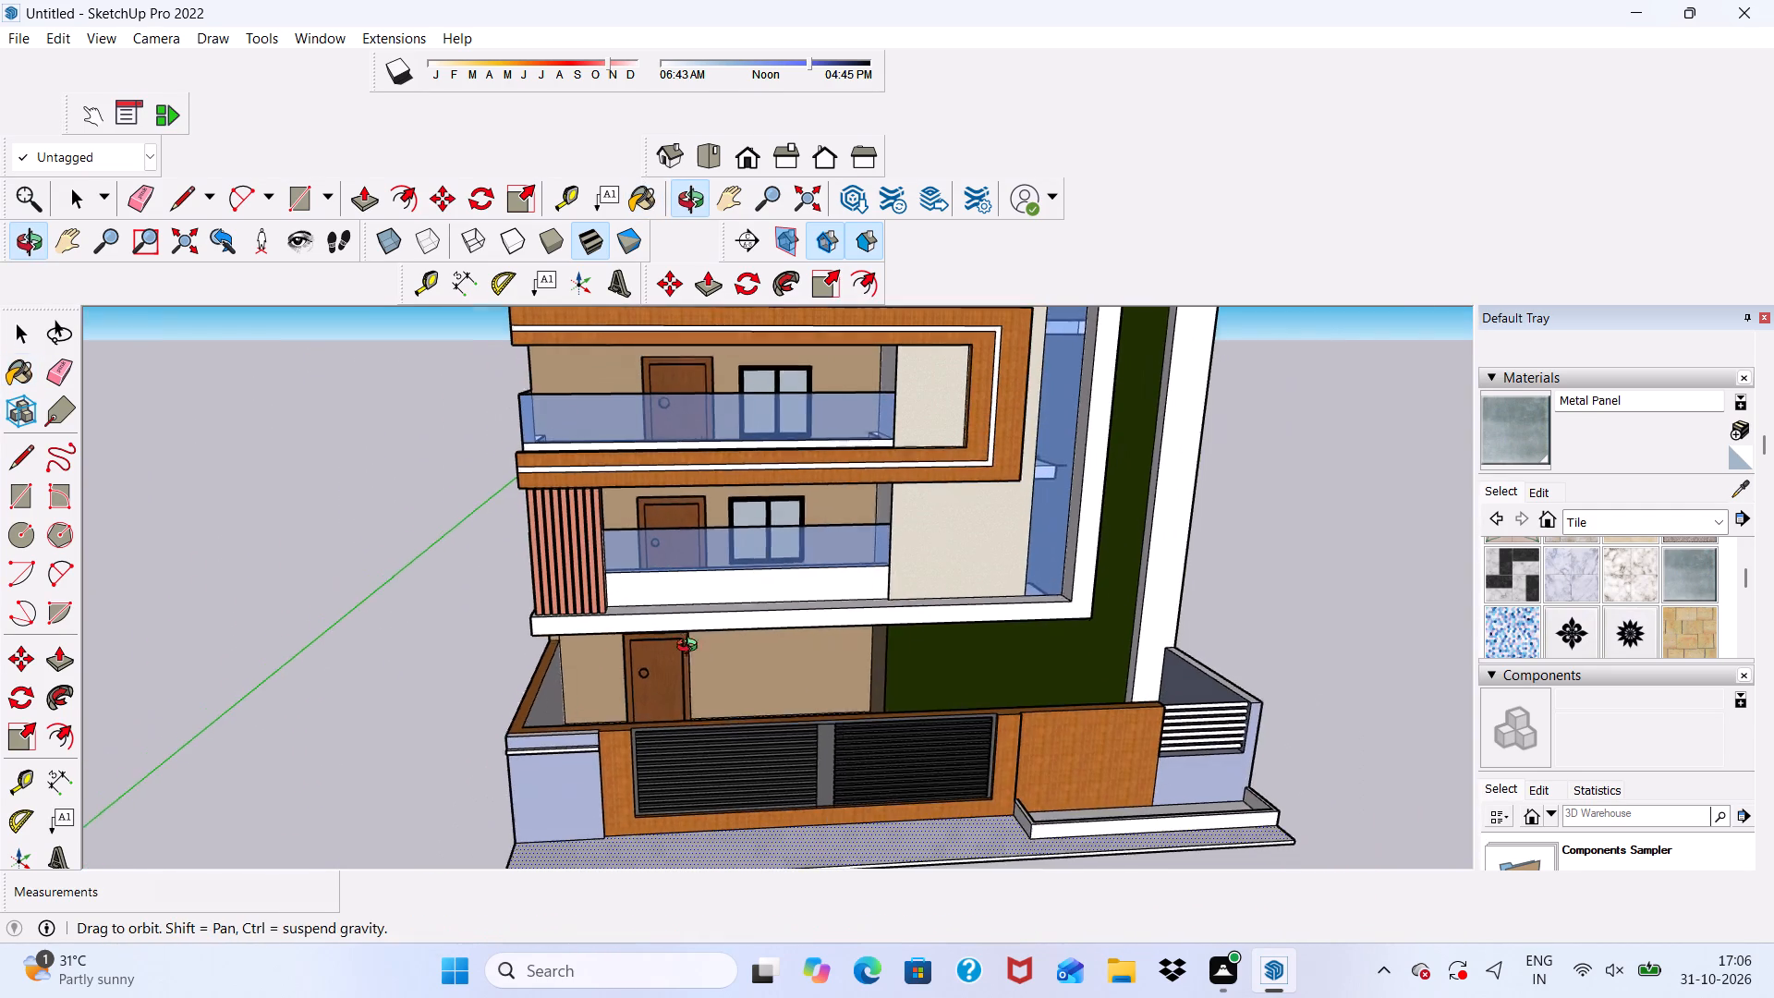
{"action": "middle_click_drag", "start_coordinate": [691, 648], "coordinate": [693, 788]}
{"action": "scroll", "coordinate": [689, 785], "scroll_direction": "up", "scroll_amount": 6}
{"action": "left_click", "coordinate": [682, 708]}
{"action": "scroll", "coordinate": [667, 681], "scroll_direction": "down", "scroll_amount": 5}
{"action": "middle_click_drag", "start_coordinate": [657, 728], "coordinate": [576, 525]}
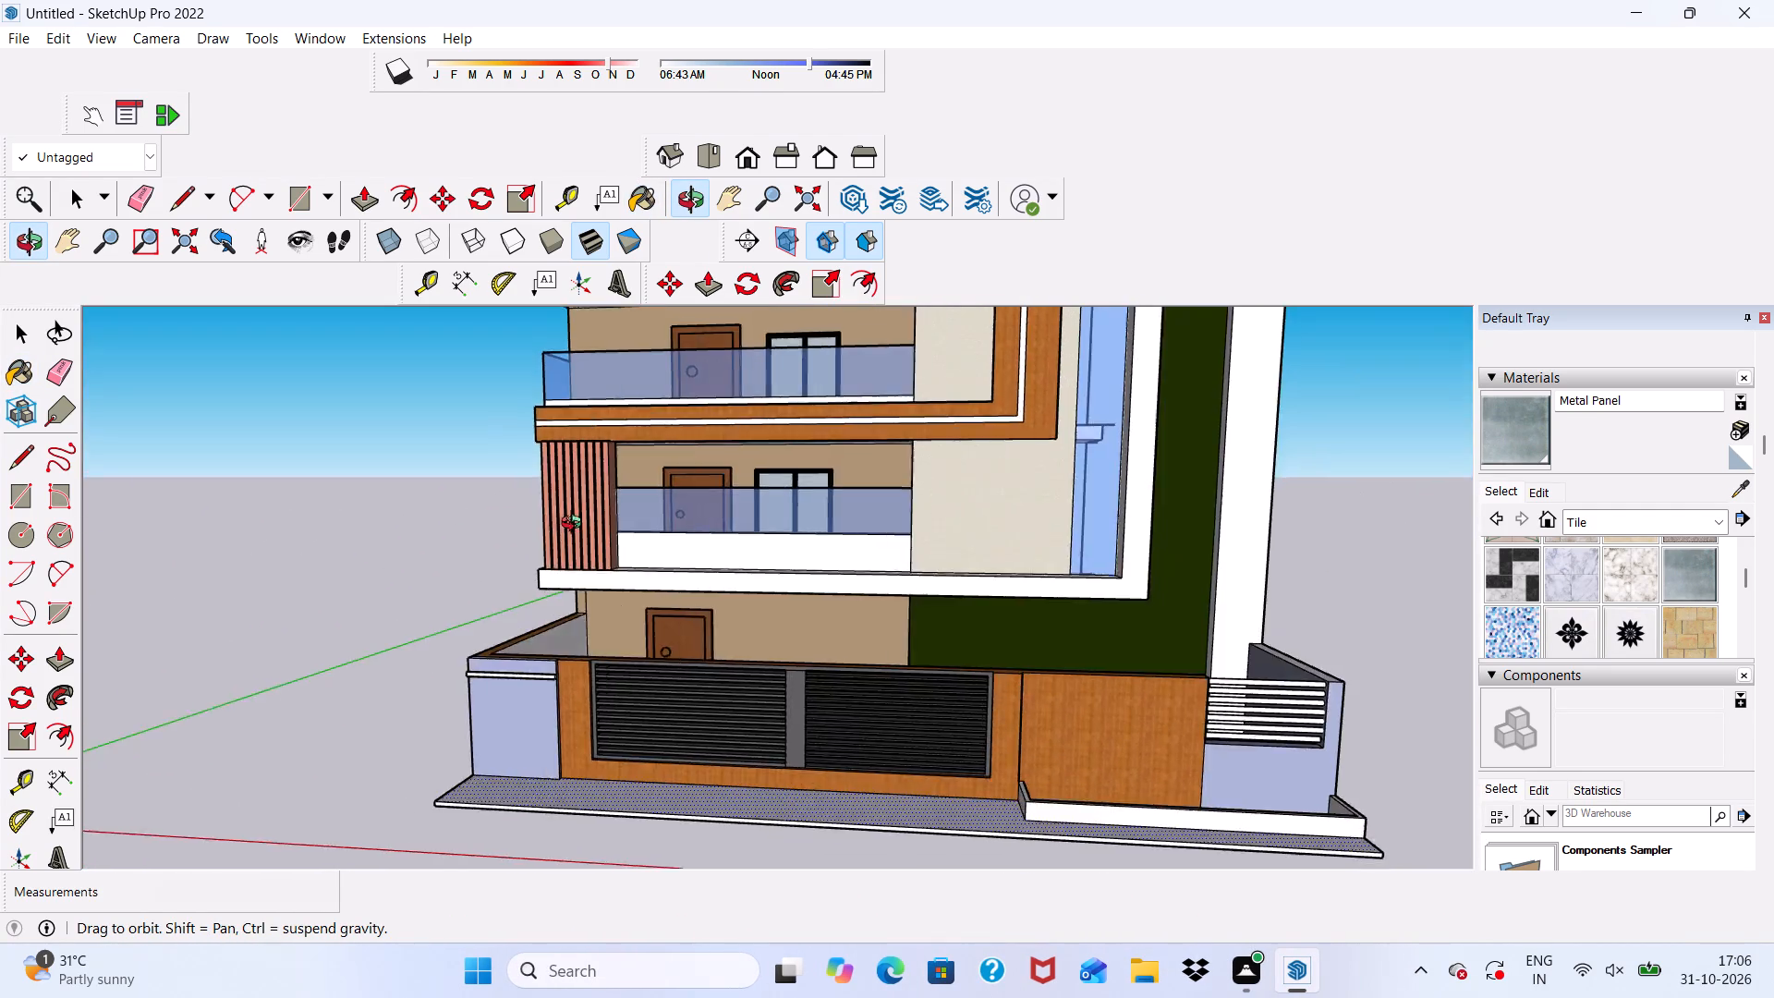
{"action": "middle_click_drag", "start_coordinate": [576, 525], "coordinate": [589, 597]}
{"action": "key", "text": "space"}
Import Component_1 from the Downloads folder and place the row of potted plants in the planter before the wooden boundary wall.
{"action": "scroll", "coordinate": [672, 675], "scroll_direction": "down", "scroll_amount": 5}
{"action": "middle_click_drag", "start_coordinate": [614, 730], "coordinate": [614, 727]}
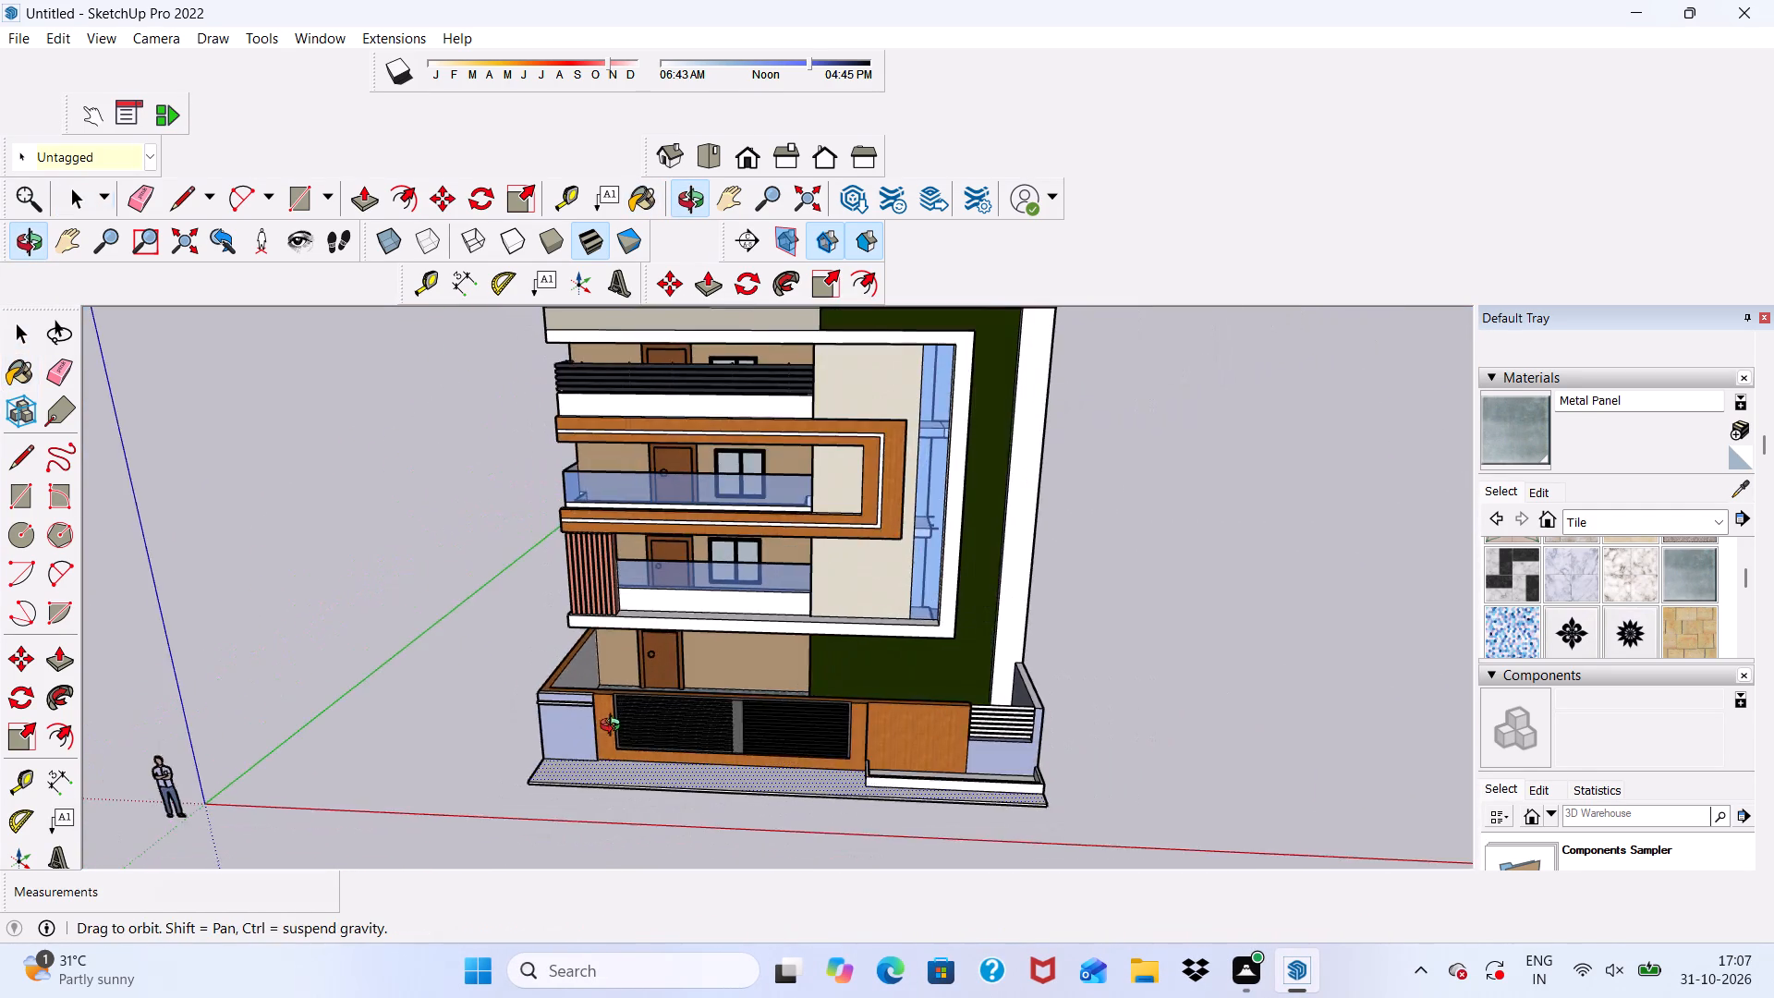
{"action": "middle_click_drag", "start_coordinate": [614, 727], "coordinate": [809, 742]}
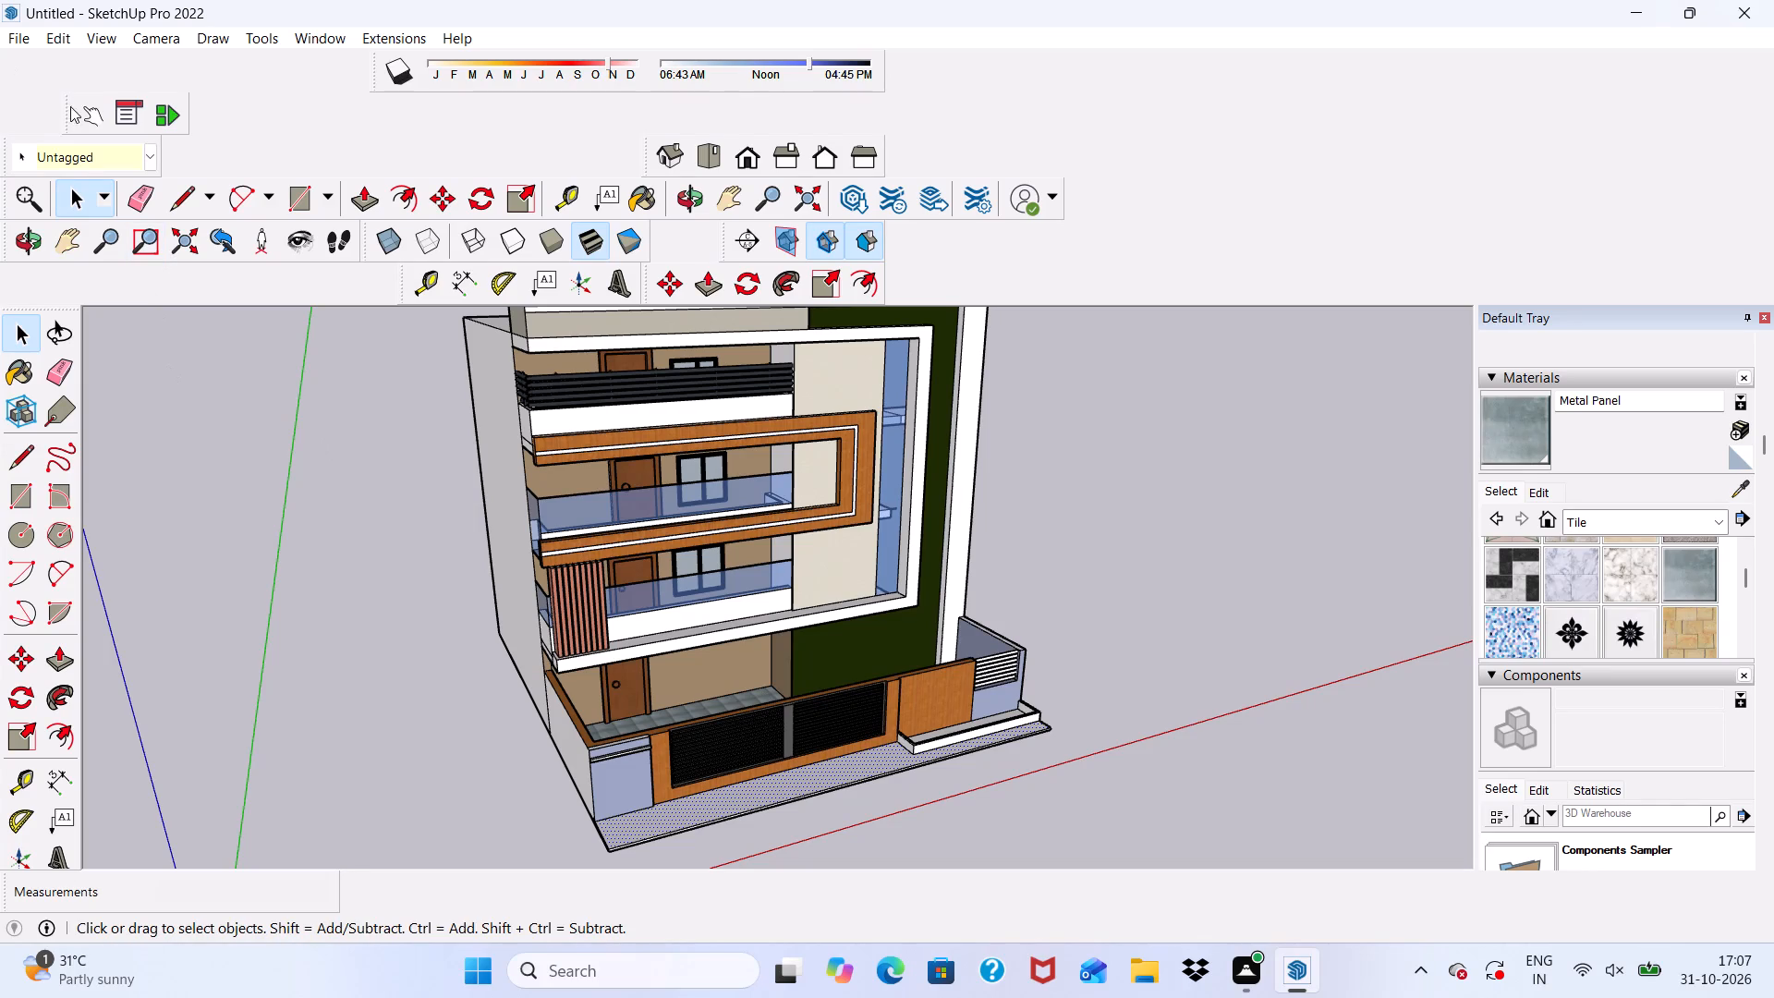
{"action": "left_click", "coordinate": [22, 40]}
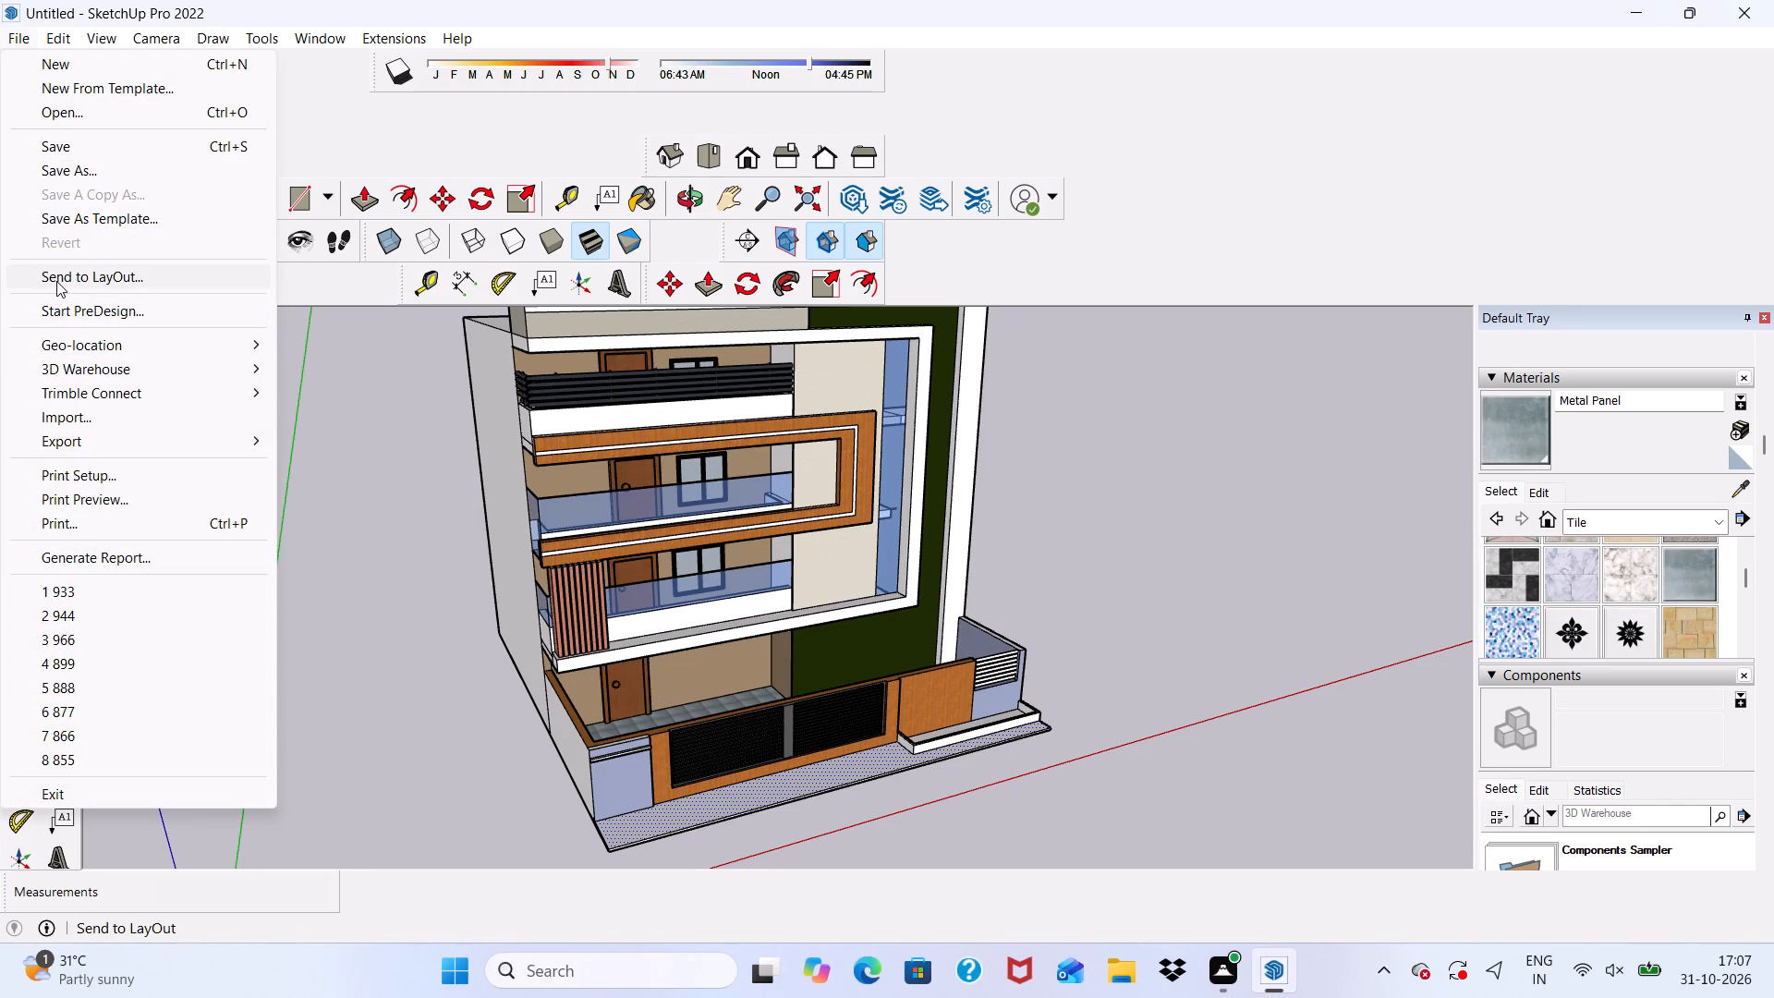
{"action": "left_click", "coordinate": [81, 415]}
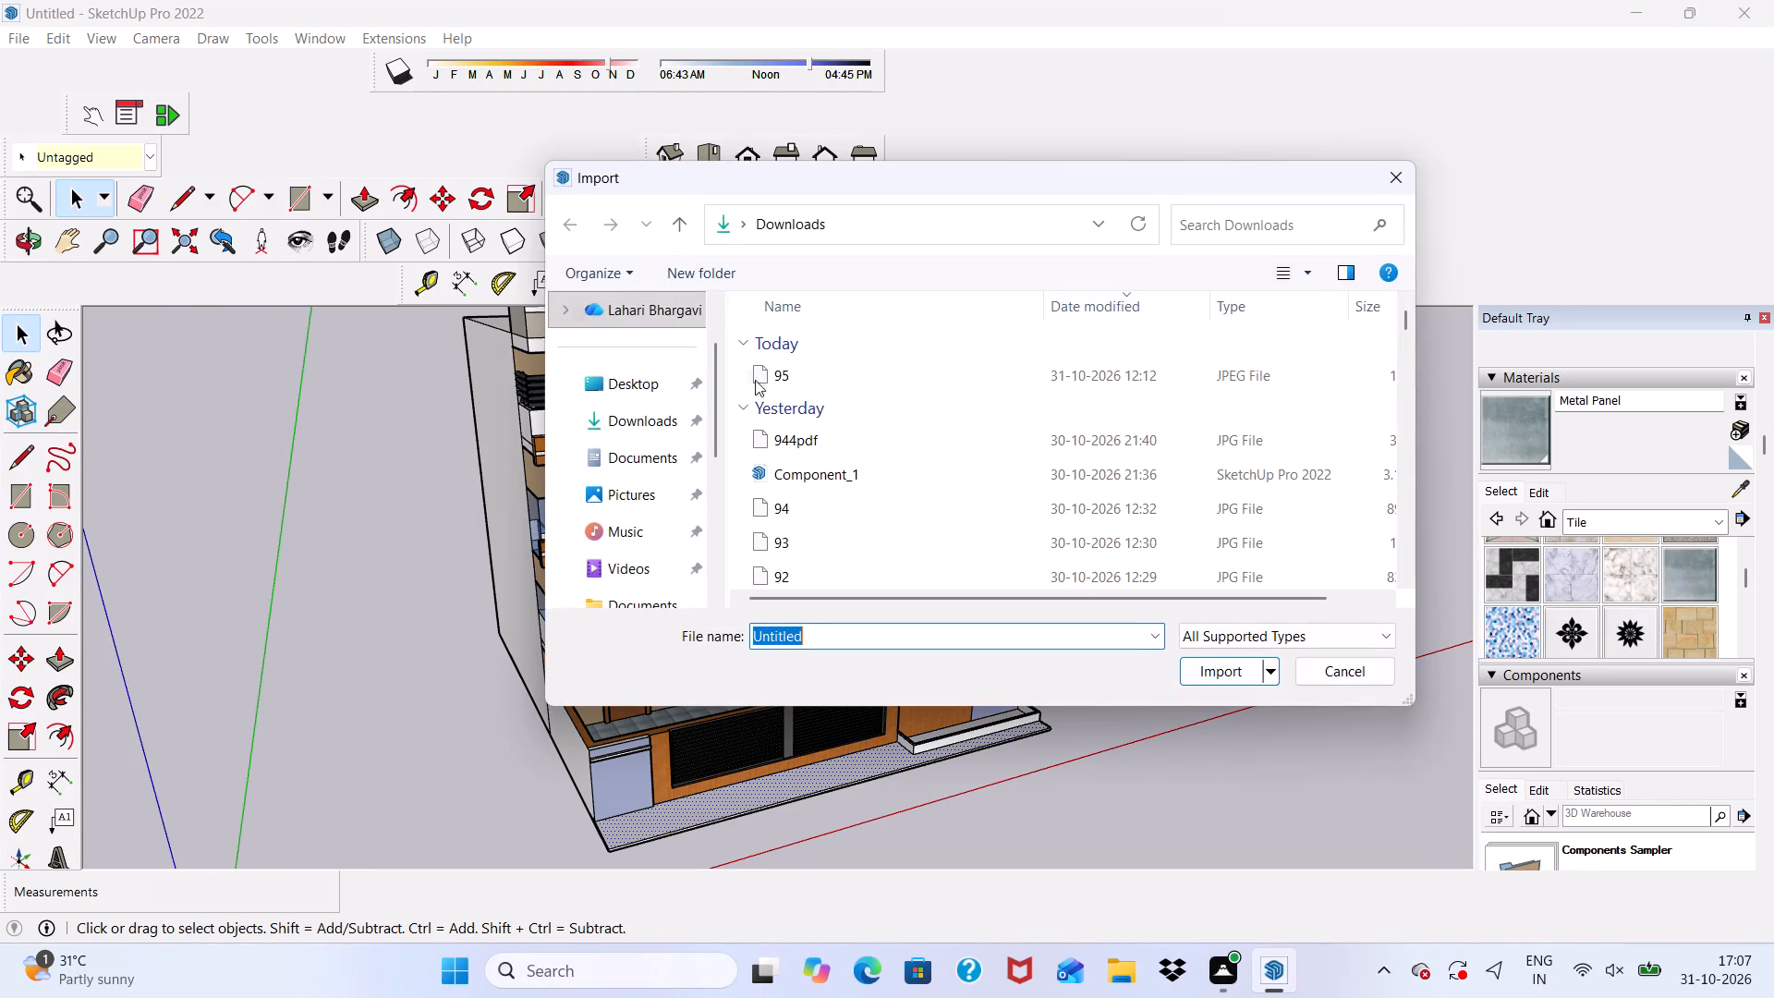
{"action": "left_click", "coordinate": [794, 466]}
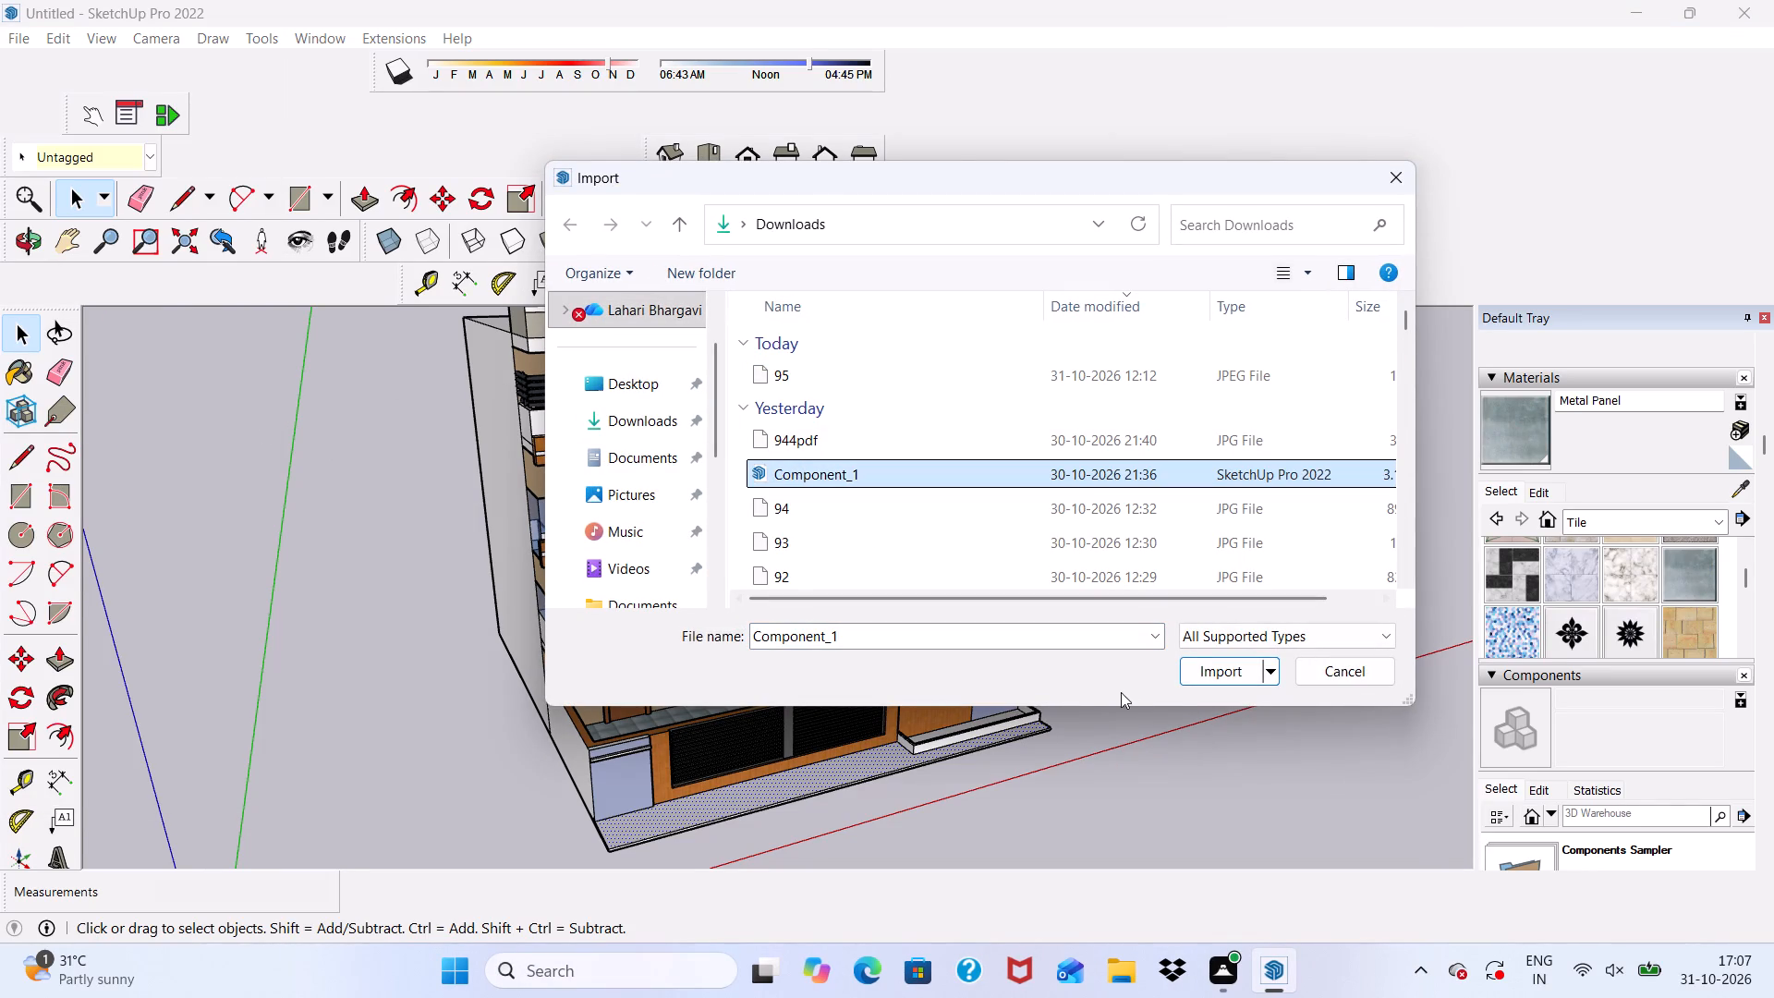
{"action": "left_click", "coordinate": [1225, 674]}
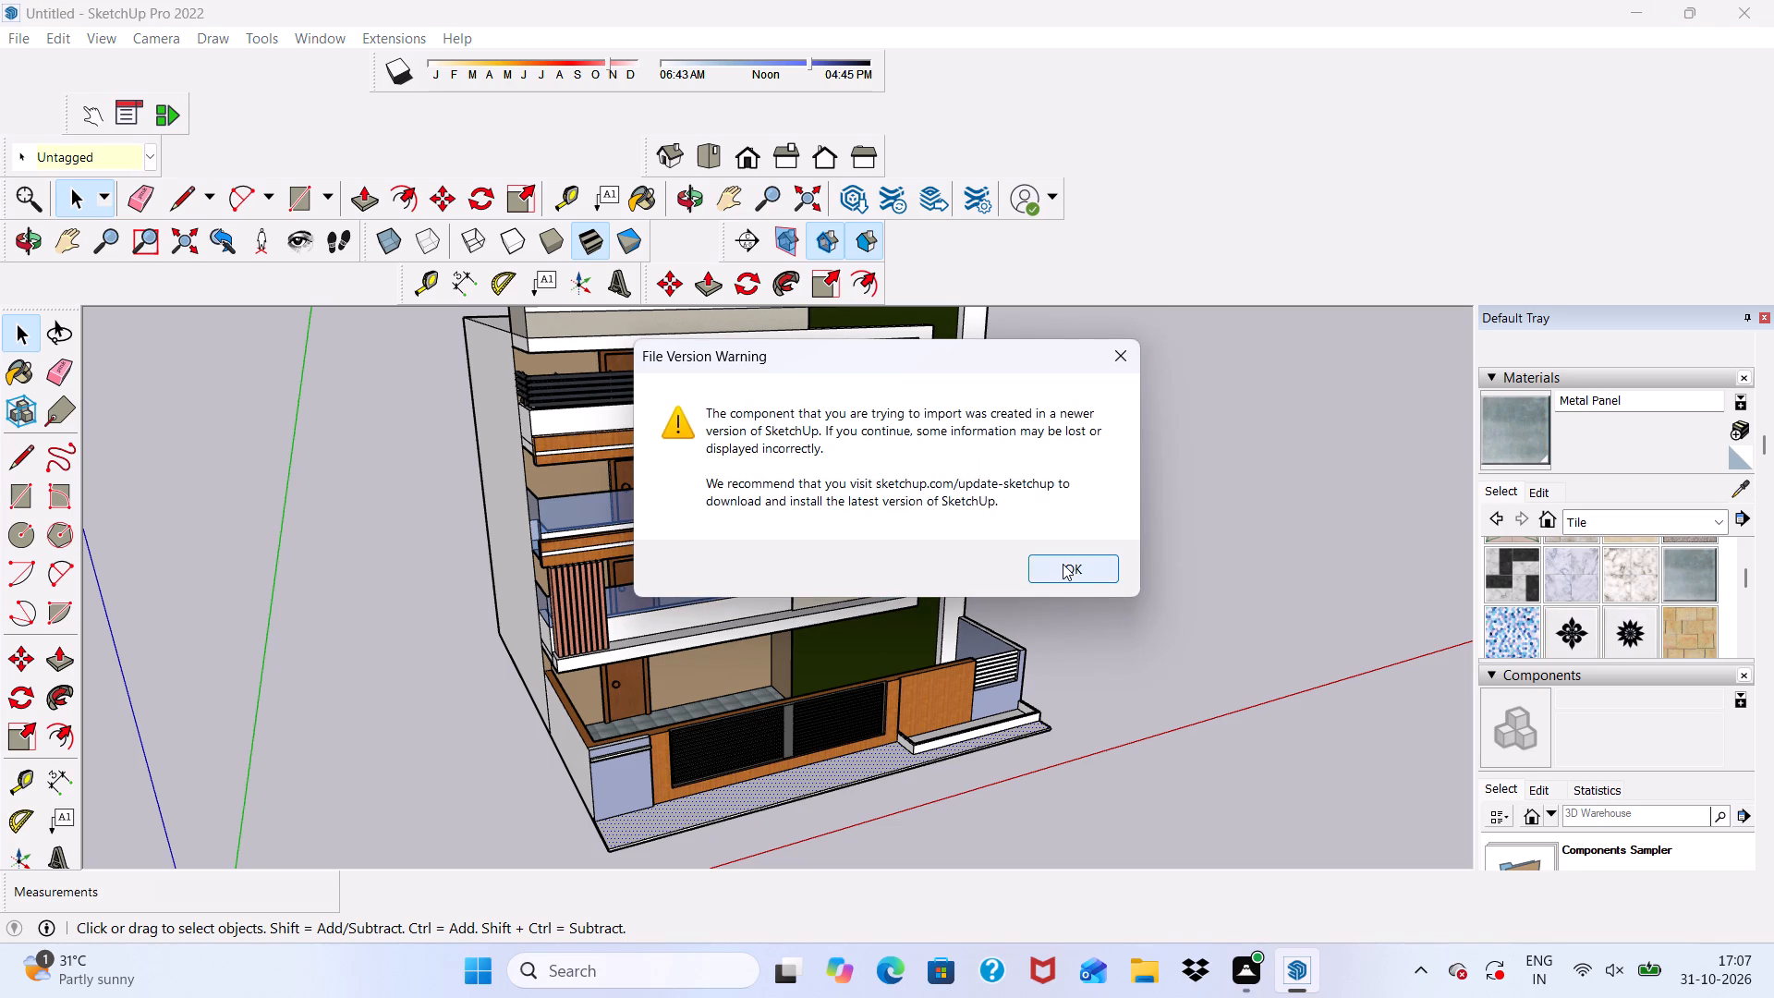
{"action": "left_click", "coordinate": [1063, 564]}
{"action": "middle_click_drag", "start_coordinate": [1036, 742], "coordinate": [715, 538]}
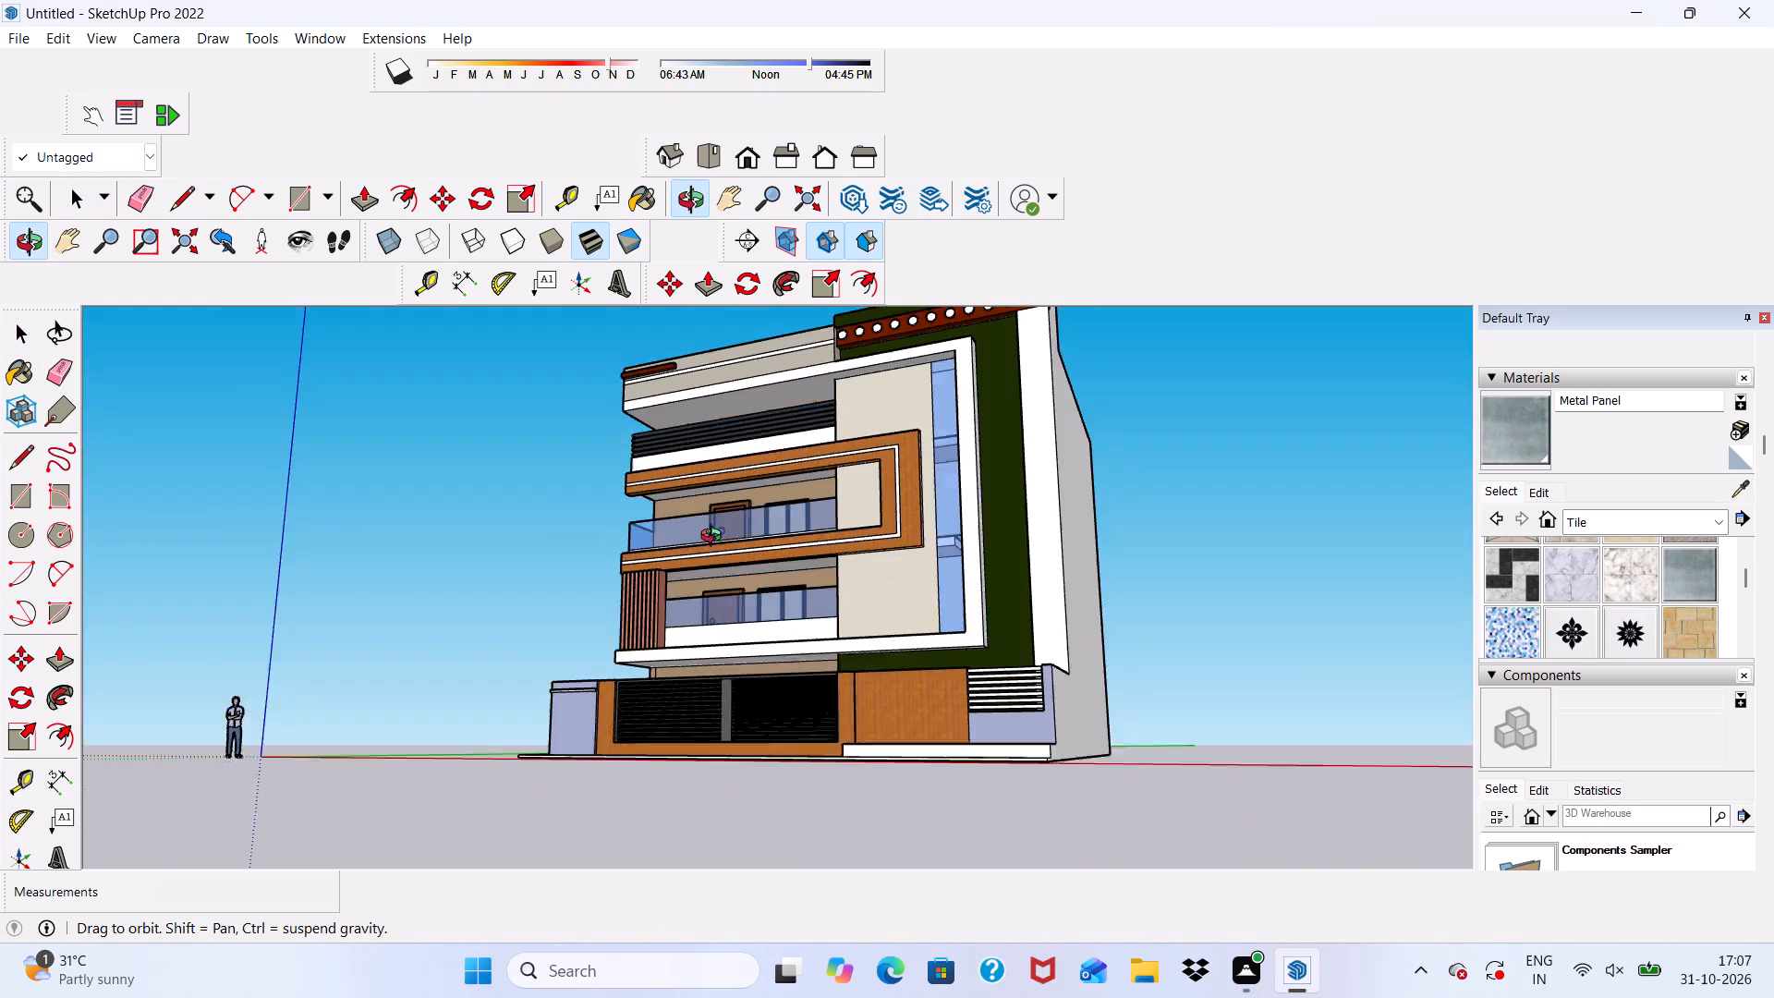
{"action": "middle_click_drag", "start_coordinate": [715, 538], "coordinate": [822, 747]}
{"action": "scroll", "coordinate": [935, 729], "scroll_direction": "up", "scroll_amount": 9}
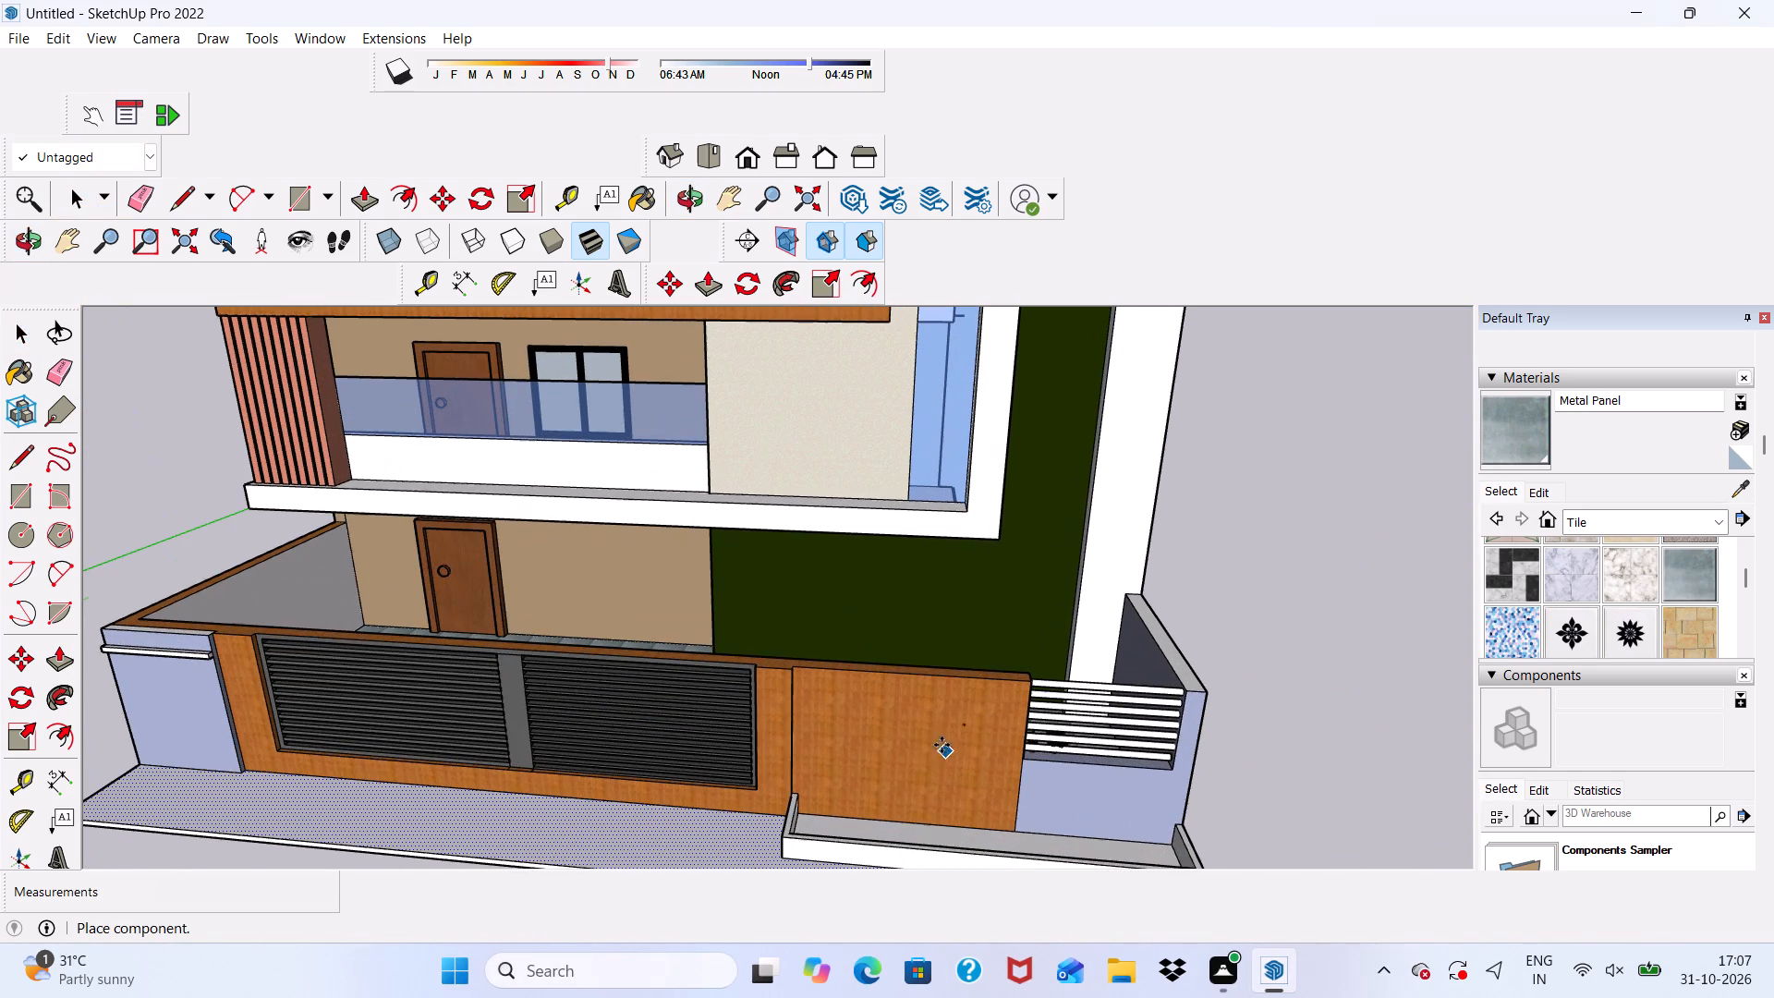
{"action": "scroll", "coordinate": [904, 833], "scroll_direction": "up", "scroll_amount": 4}
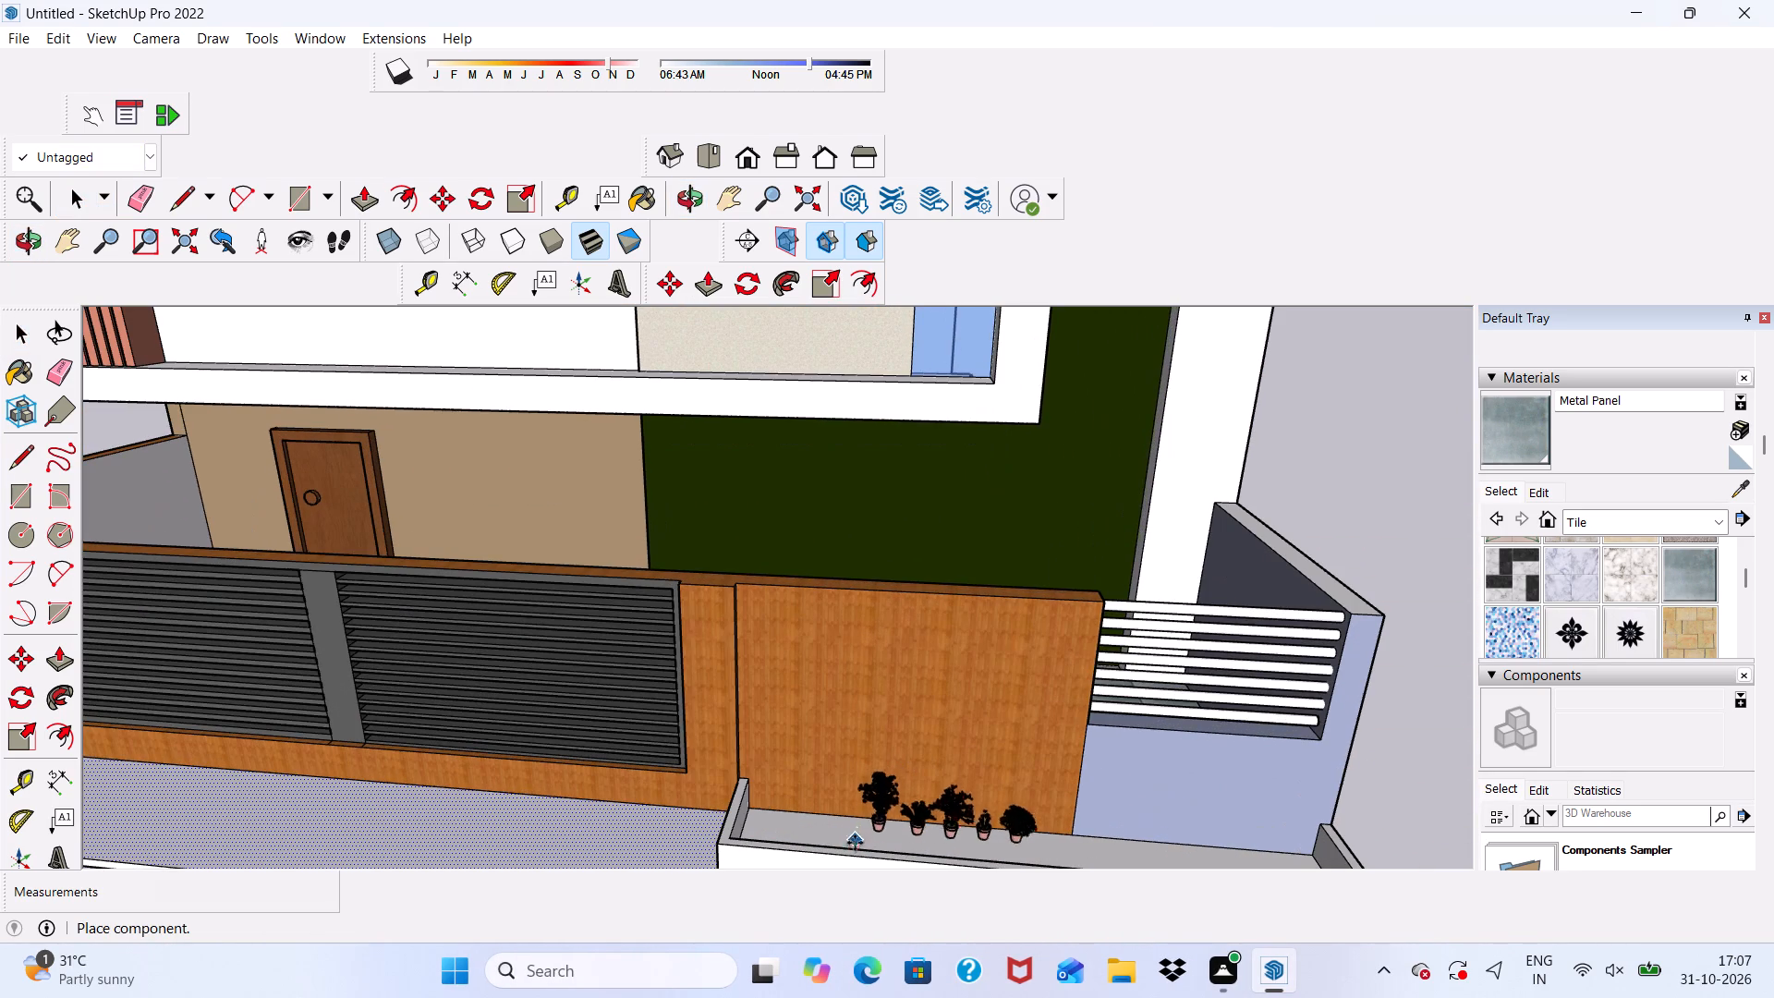
{"action": "left_click", "coordinate": [770, 845]}
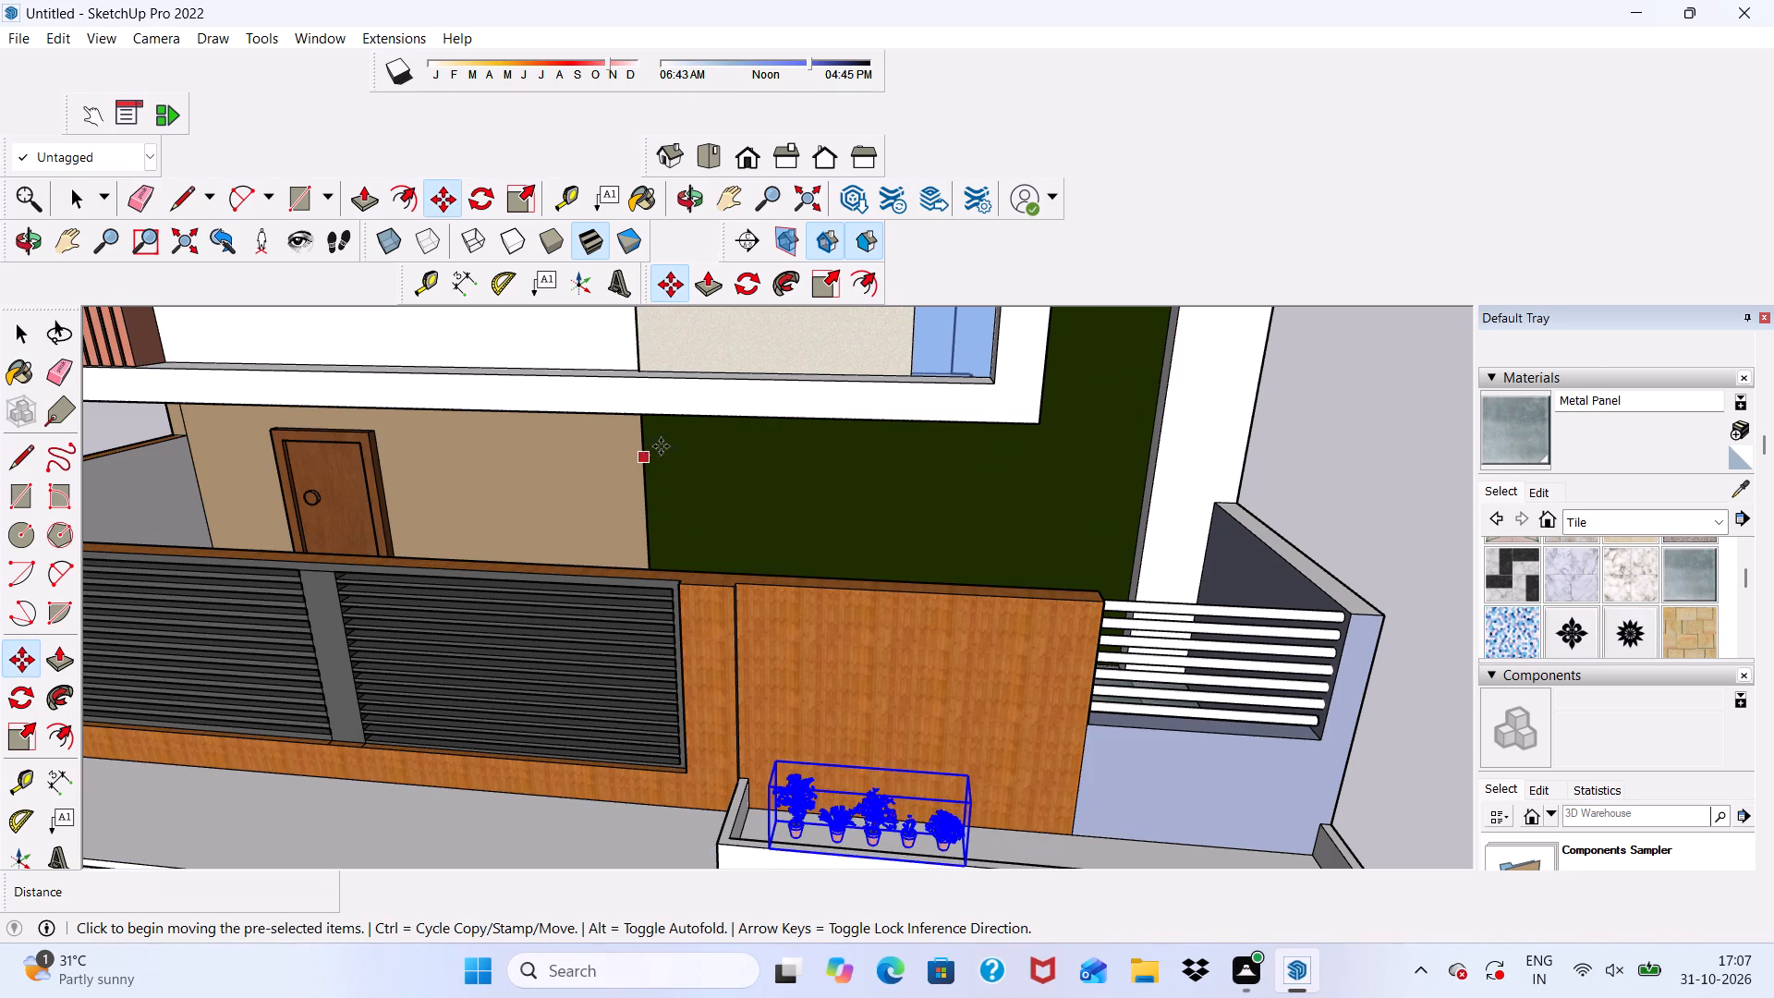
Enlarge the potted plants uniformly in three passes, the second by about 1.21, until the row nearly fills the planter's length.
{"action": "left_click", "coordinate": [834, 288]}
{"action": "scroll", "coordinate": [1000, 703], "scroll_direction": "up", "scroll_amount": 4}
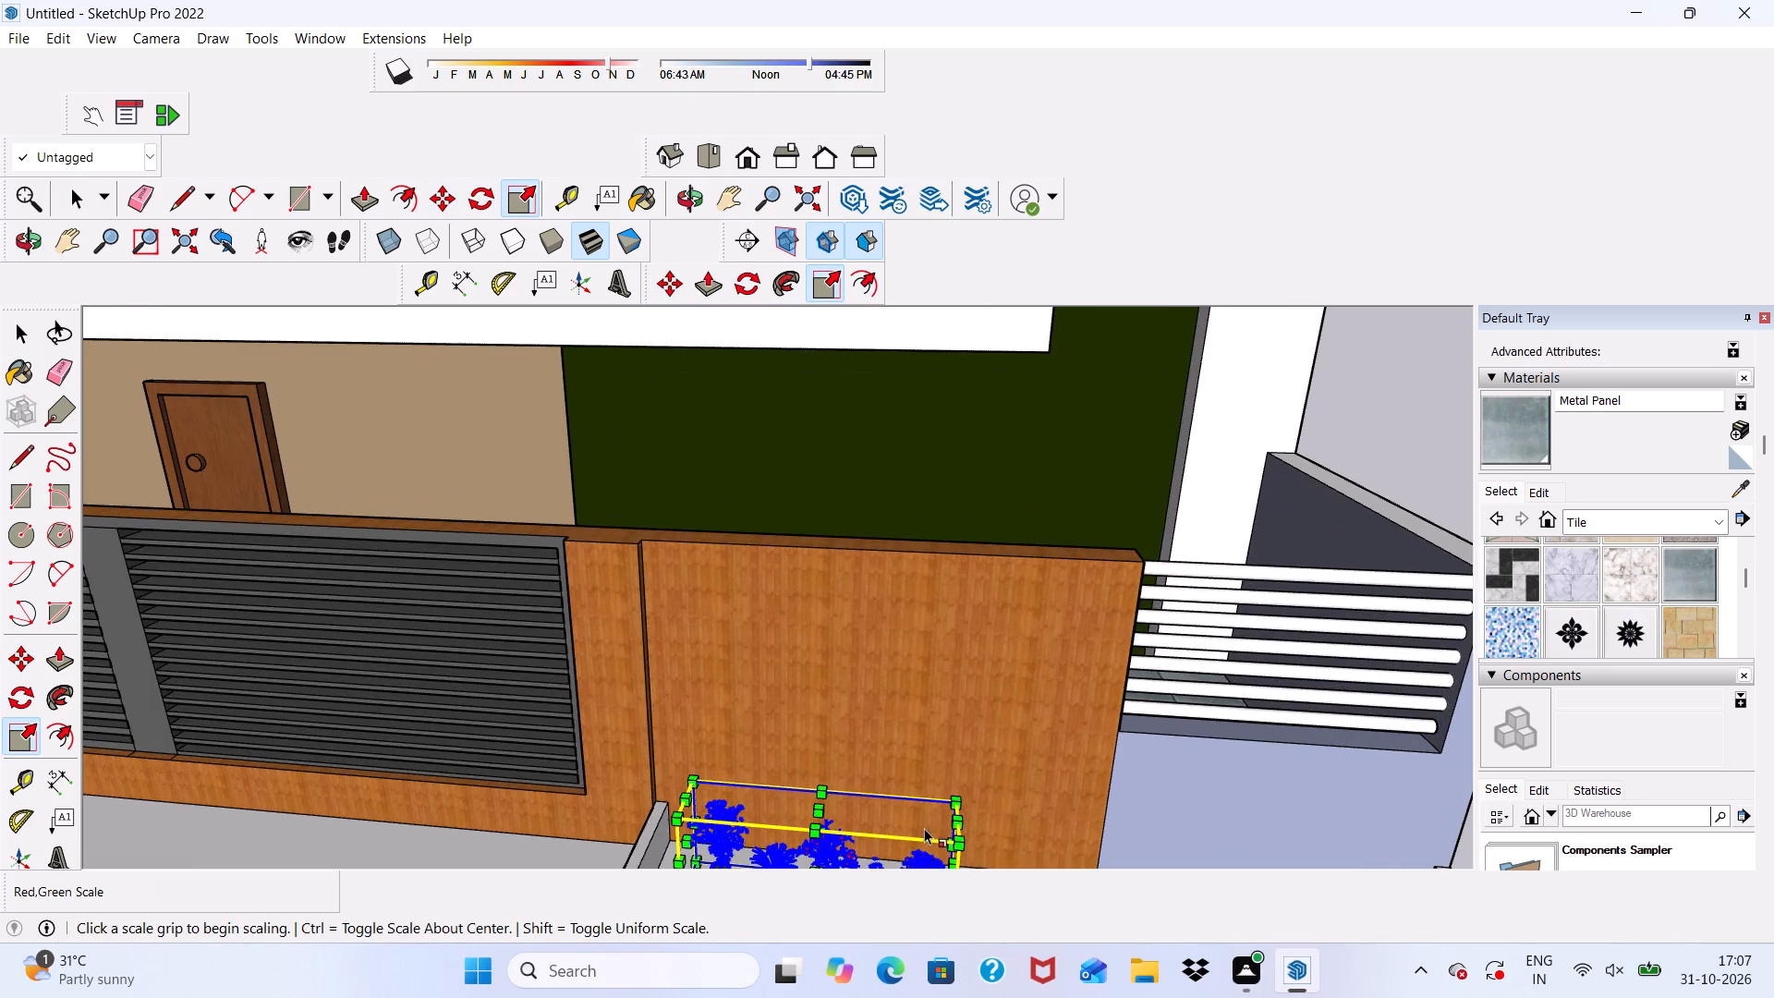
{"action": "scroll", "coordinate": [899, 405], "scroll_direction": "down", "scroll_amount": 6}
{"action": "scroll", "coordinate": [947, 716], "scroll_direction": "up", "scroll_amount": 6}
{"action": "left_click_drag", "start_coordinate": [919, 599], "coordinate": [984, 567]}
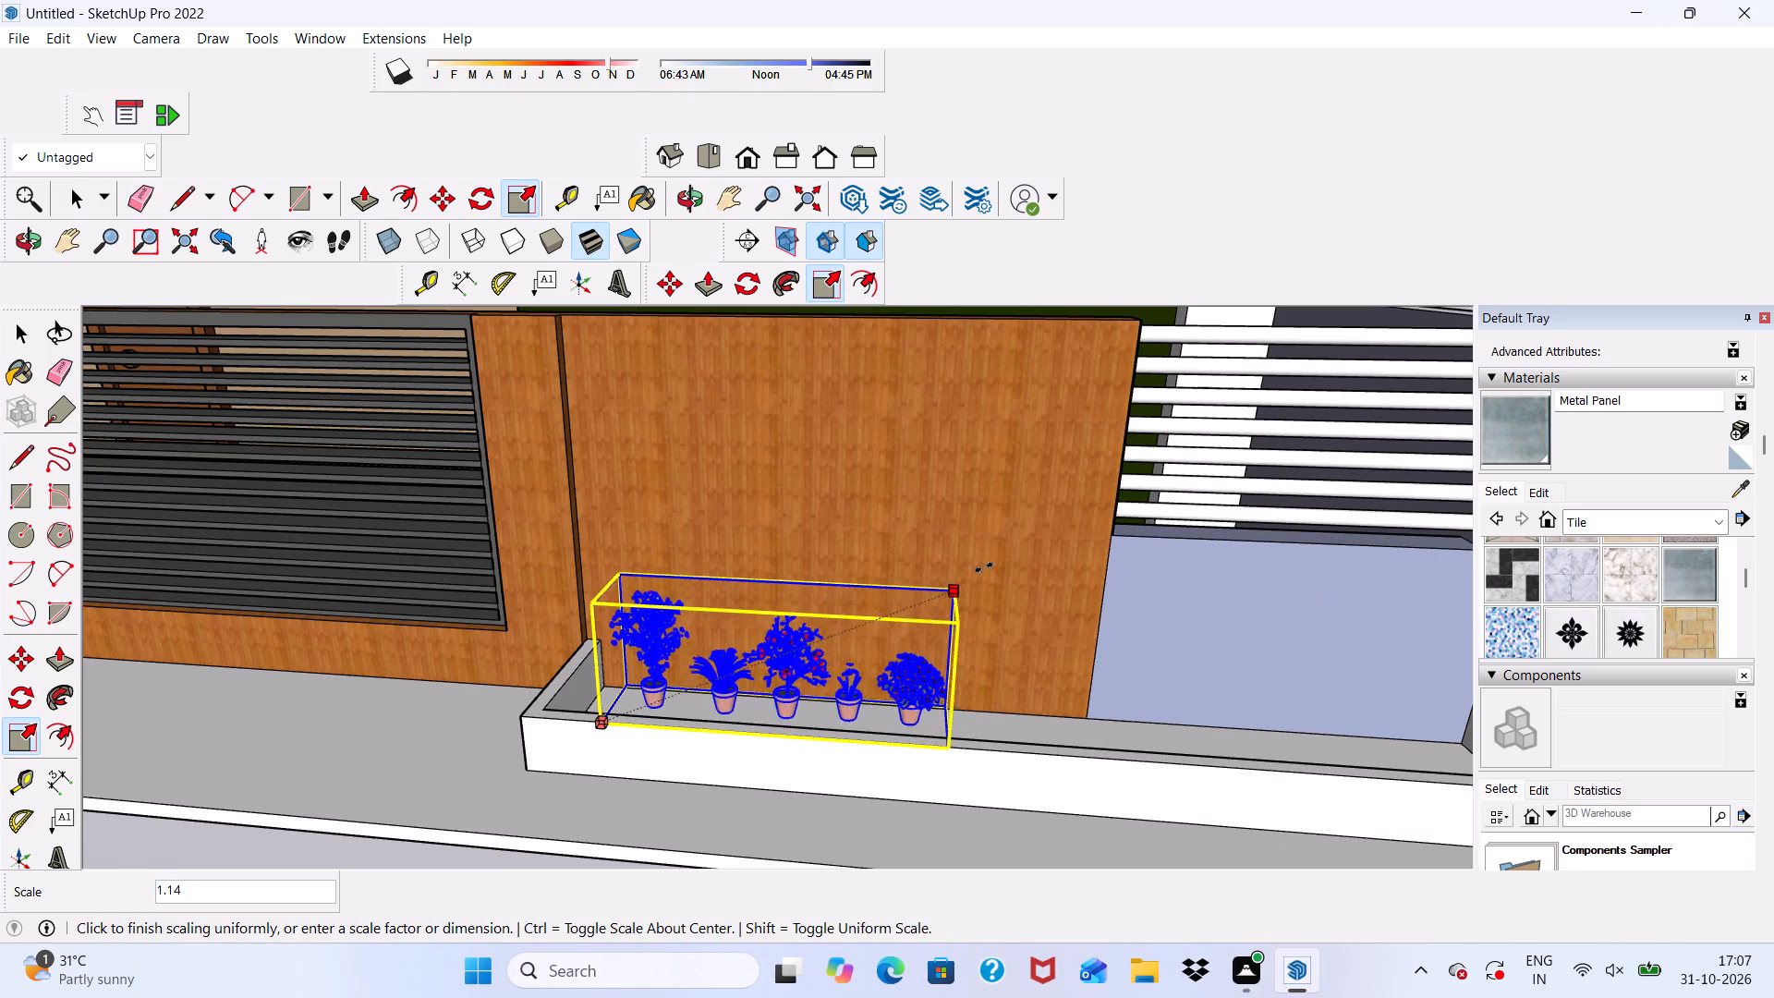
{"action": "left_click_drag", "start_coordinate": [984, 567], "coordinate": [1128, 500]}
{"action": "scroll", "coordinate": [764, 516], "scroll_direction": "down", "scroll_amount": 10}
{"action": "scroll", "coordinate": [883, 539], "scroll_direction": "up", "scroll_amount": 4}
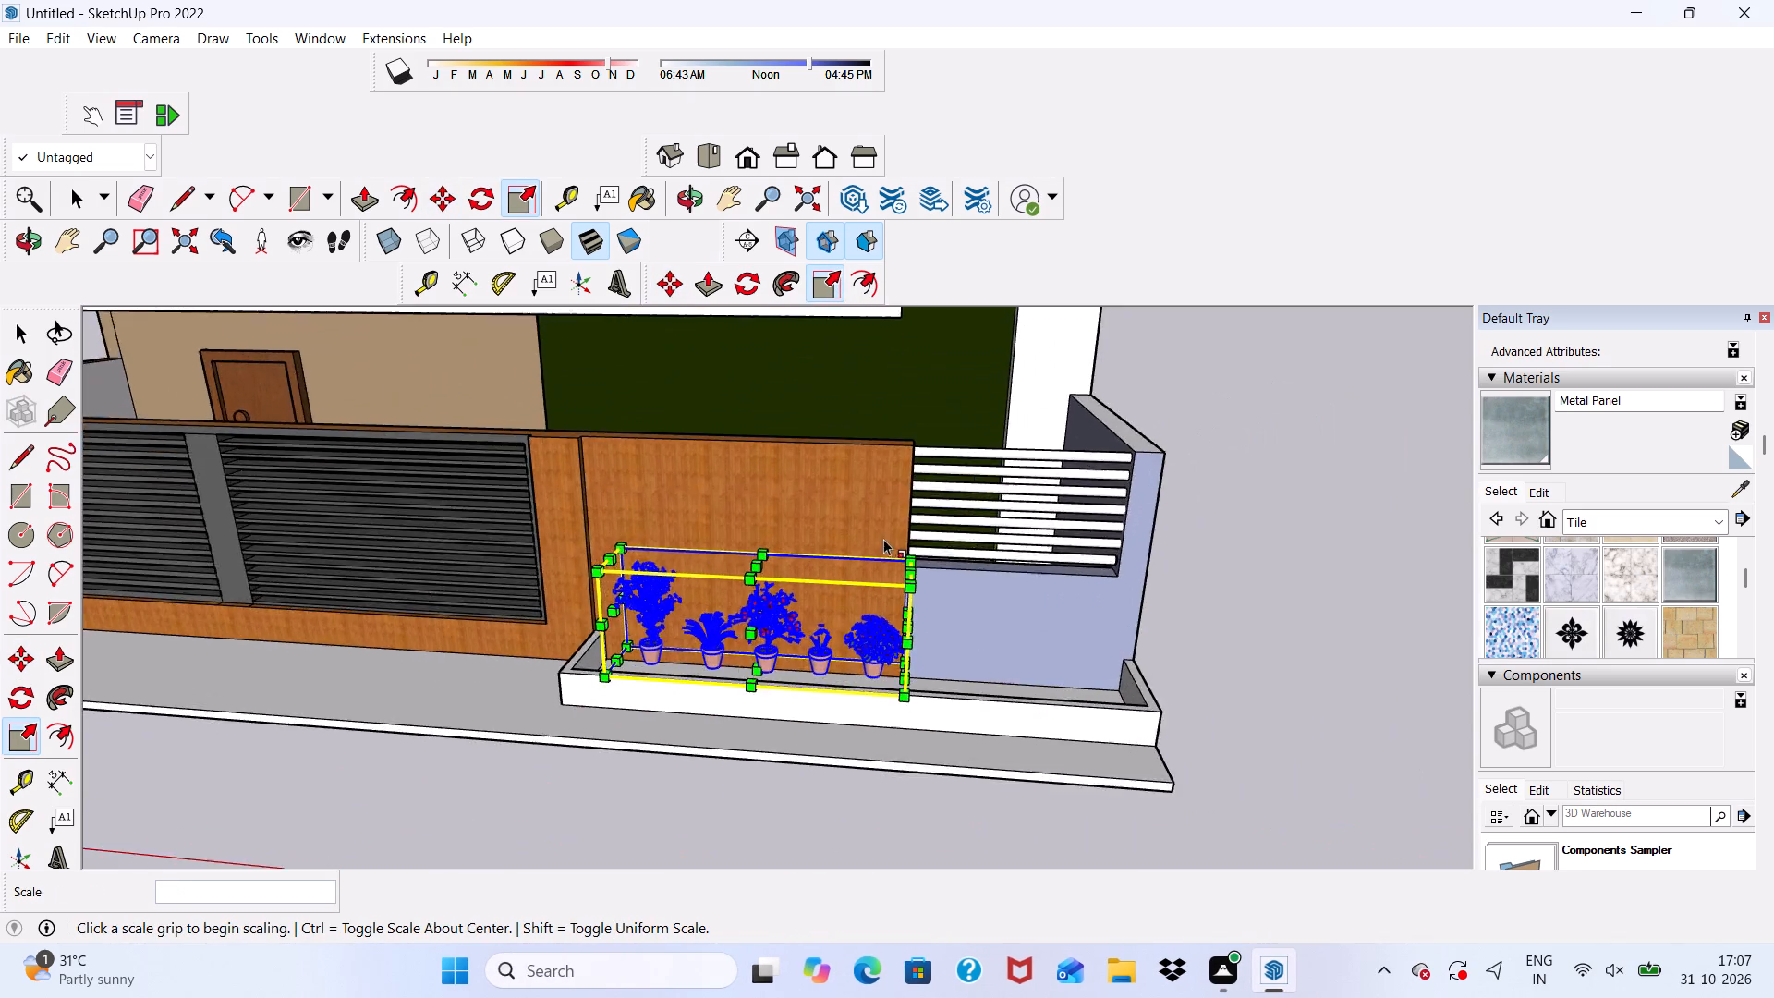
{"action": "scroll", "coordinate": [883, 539], "scroll_direction": "up", "scroll_amount": 8}
{"action": "left_click_drag", "start_coordinate": [893, 573], "coordinate": [1082, 573]}
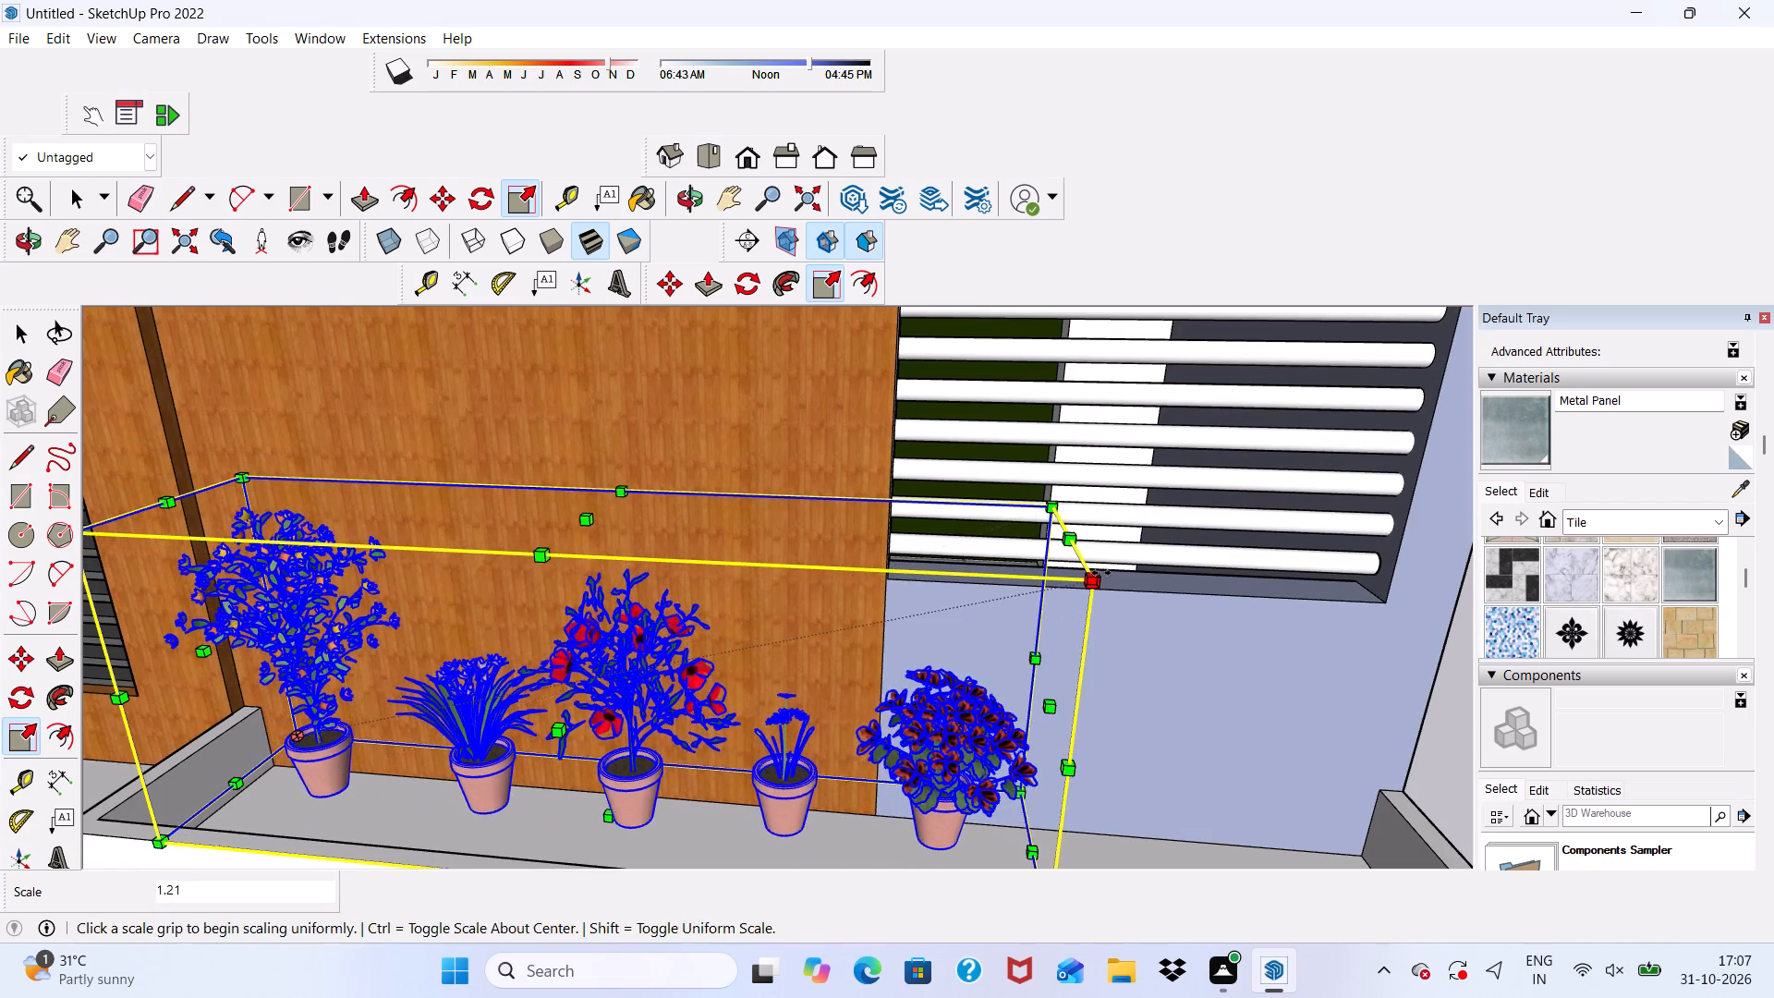
{"action": "scroll", "coordinate": [915, 566], "scroll_direction": "down", "scroll_amount": 10}
{"action": "middle_click_drag", "start_coordinate": [808, 672], "coordinate": [705, 688]}
{"action": "scroll", "coordinate": [901, 583], "scroll_direction": "up", "scroll_amount": 5}
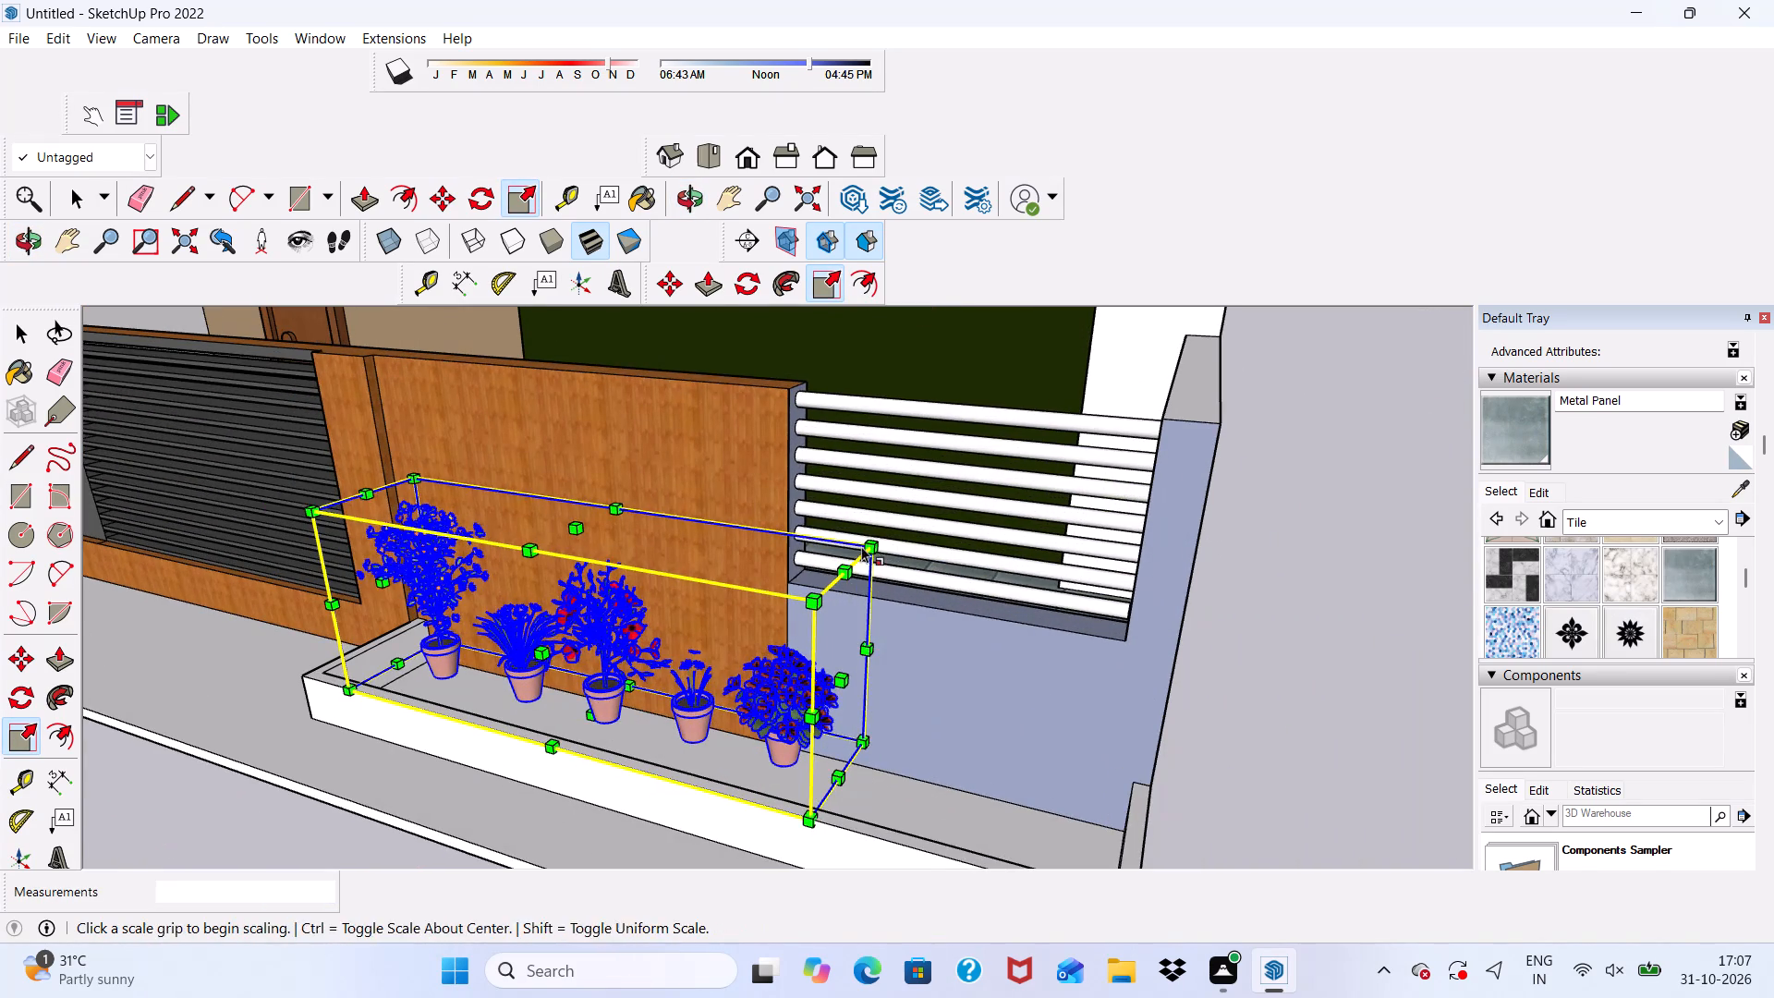
{"action": "left_click_drag", "start_coordinate": [862, 545], "coordinate": [1132, 692]}
{"action": "scroll", "coordinate": [809, 650], "scroll_direction": "down", "scroll_amount": 4}
Stretch the row of potted plants along the planter's length by about 1.07.
{"action": "left_click_drag", "start_coordinate": [969, 663], "coordinate": [990, 715]}
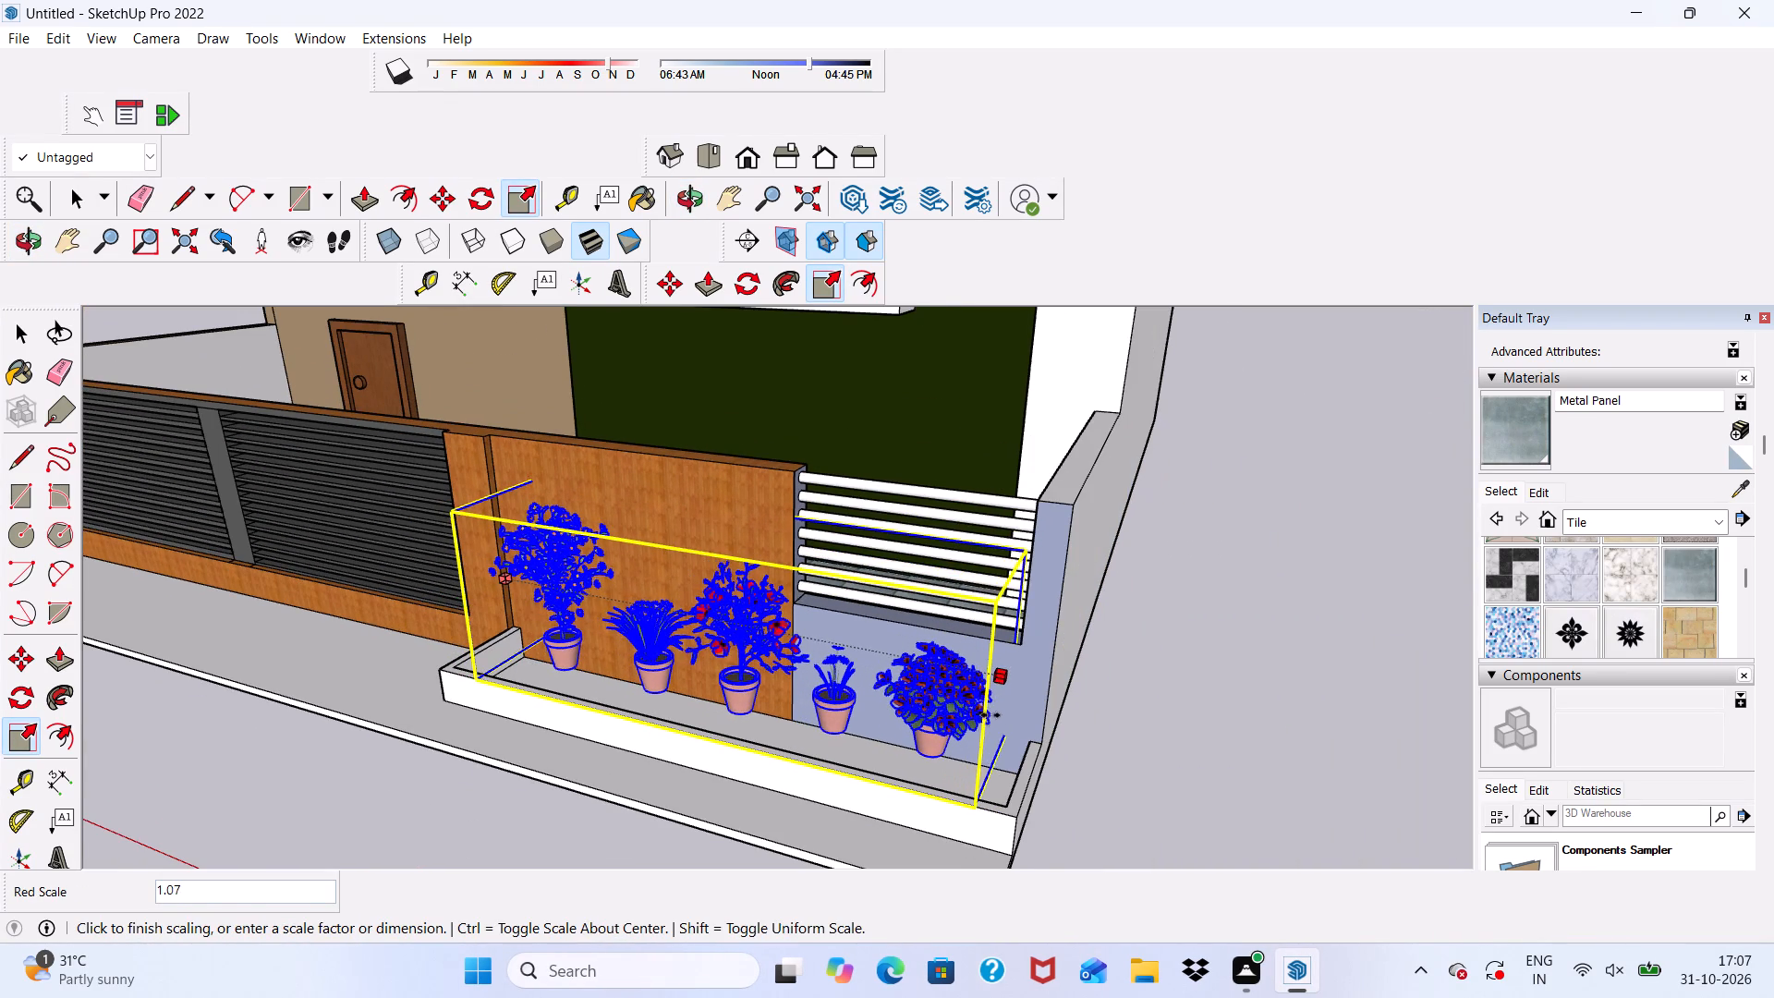
{"action": "left_click_drag", "start_coordinate": [990, 715], "coordinate": [996, 726]}
{"action": "key", "text": "space"}
{"action": "left_click", "coordinate": [1092, 774]}
Move the row of potted plants down 1' so the pots sit lower in the planter.
{"action": "scroll", "coordinate": [0, 126], "scroll_direction": "down", "scroll_amount": 6}
{"action": "scroll", "coordinate": [134, 590], "scroll_direction": "up", "scroll_amount": 6}
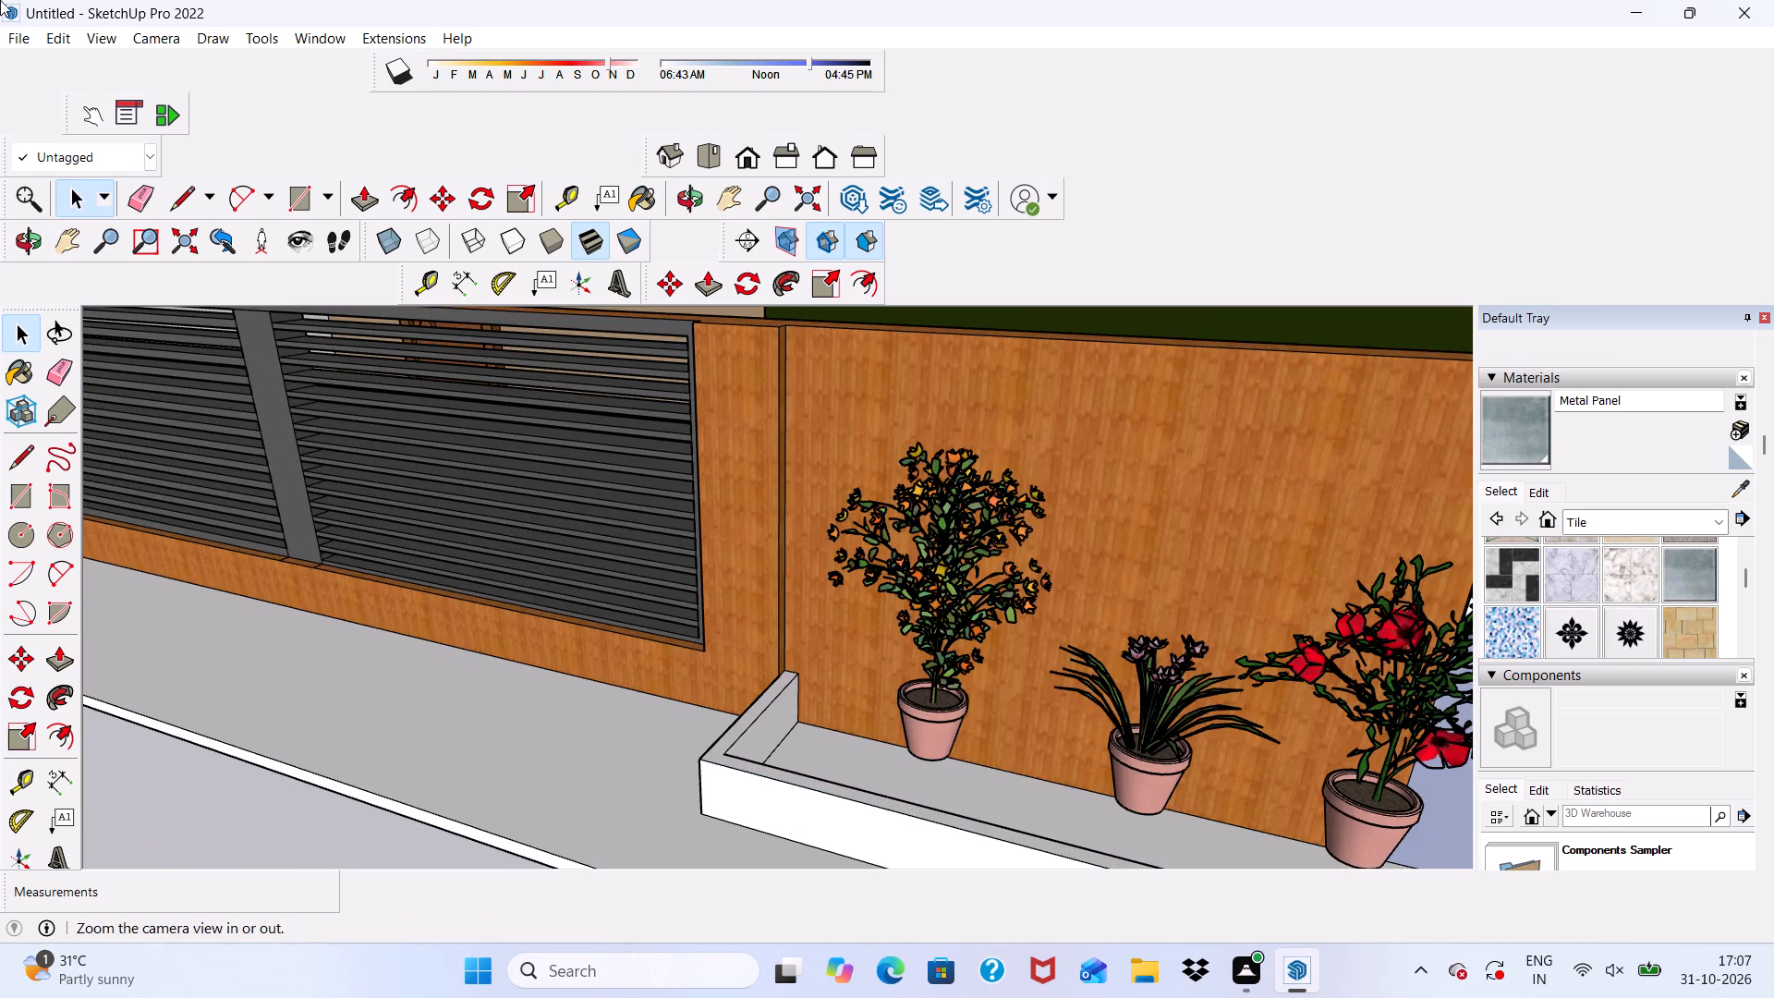
{"action": "scroll", "coordinate": [0, 0], "scroll_direction": "down", "scroll_amount": 5}
{"action": "scroll", "coordinate": [1297, 599], "scroll_direction": "up", "scroll_amount": 1}
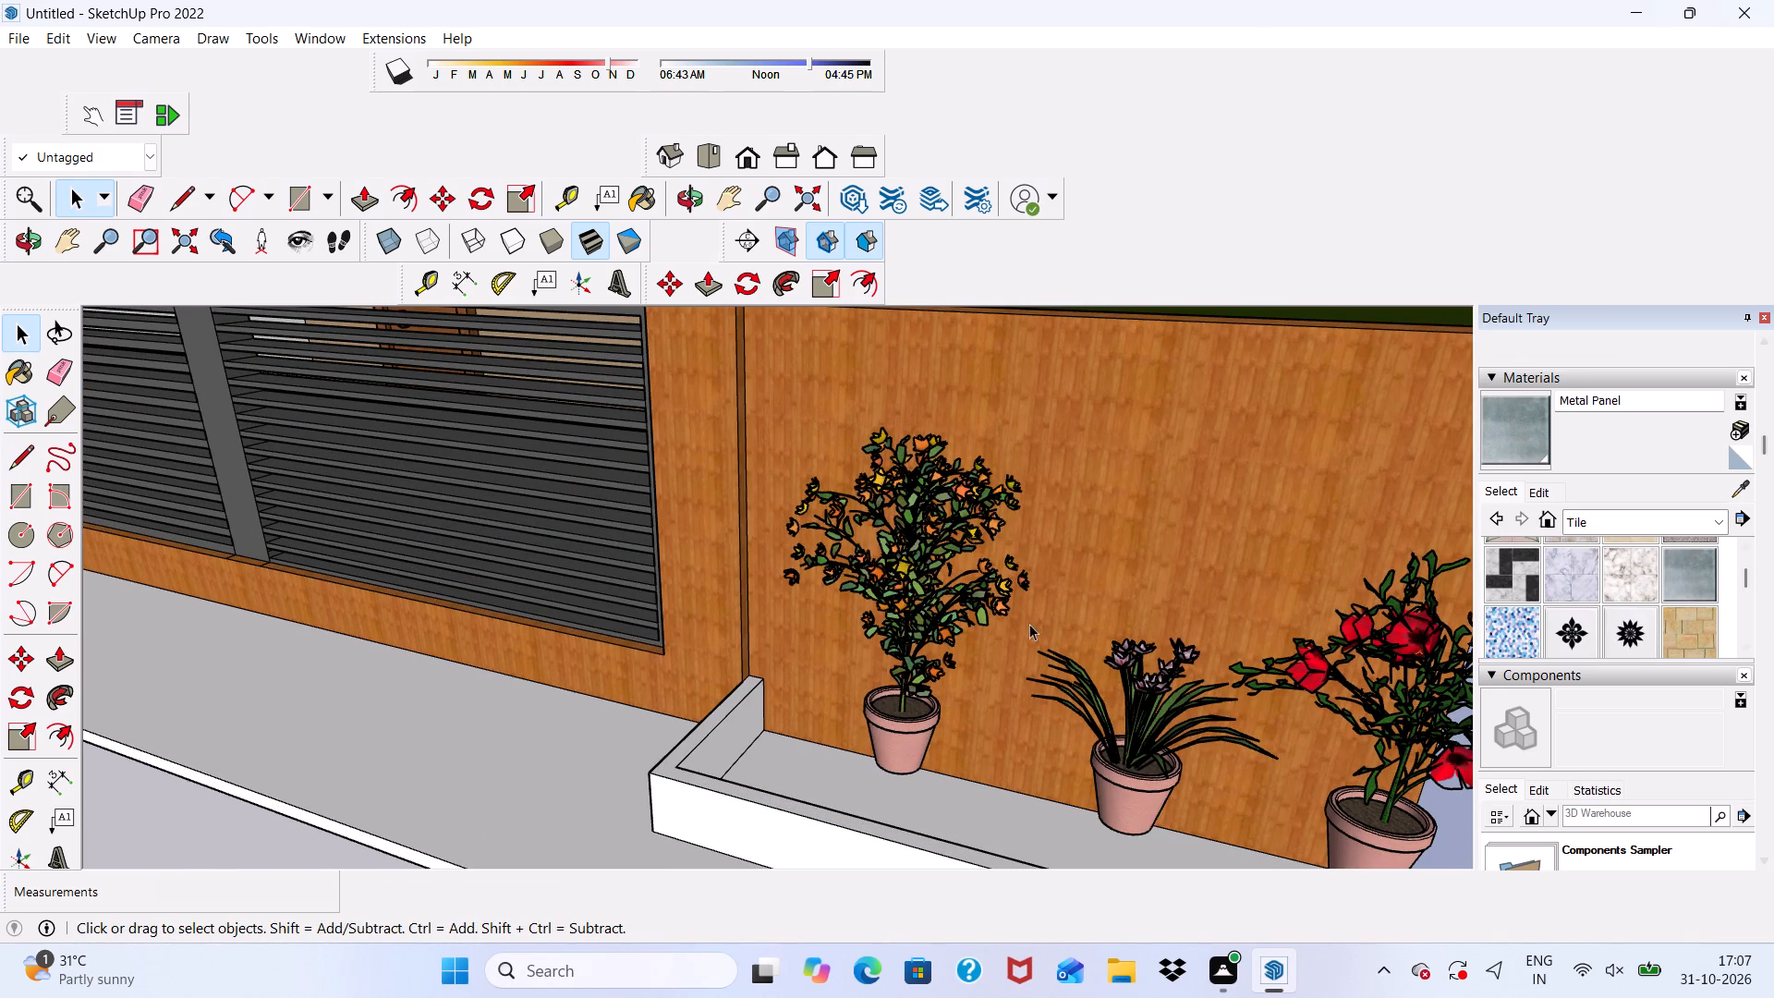
{"action": "scroll", "coordinate": [635, 482], "scroll_direction": "down", "scroll_amount": 4}
{"action": "middle_click_drag", "start_coordinate": [691, 576], "coordinate": [1009, 640]}
{"action": "scroll", "coordinate": [1009, 640], "scroll_direction": "up", "scroll_amount": 4}
{"action": "left_click", "coordinate": [905, 605]}
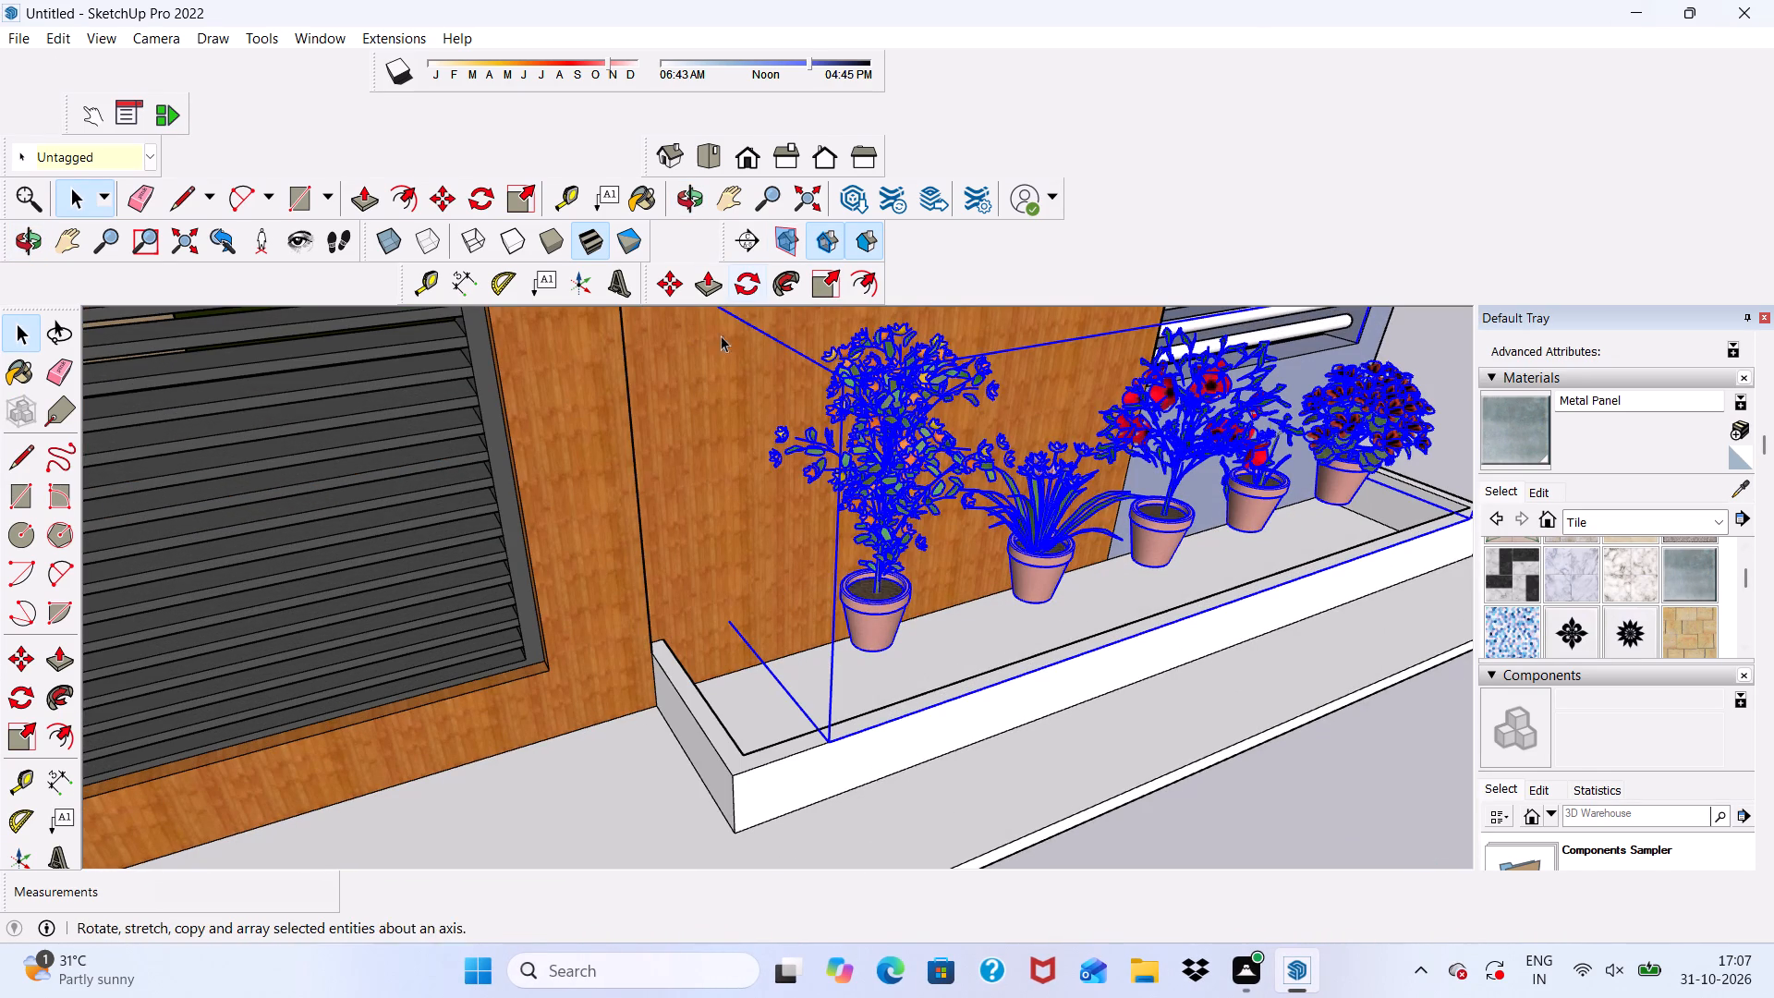
{"action": "left_click", "coordinate": [669, 283]}
{"action": "left_click", "coordinate": [827, 736]}
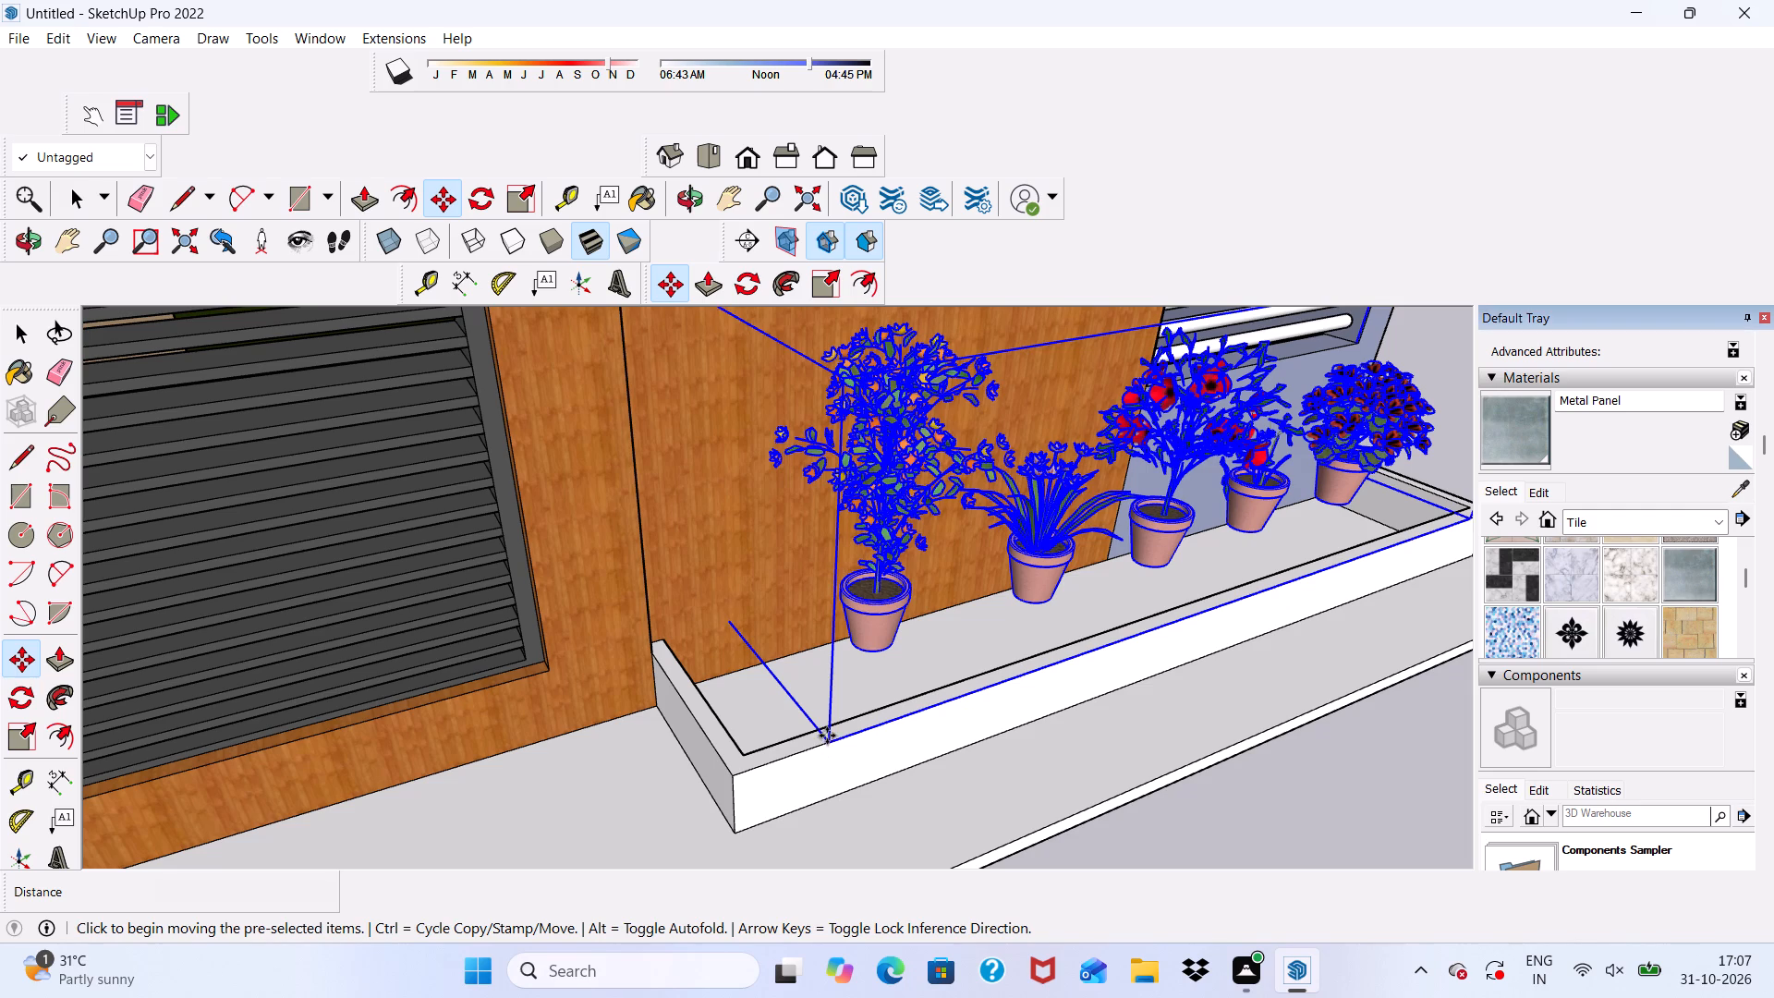
{"action": "left_click", "coordinate": [819, 796]}
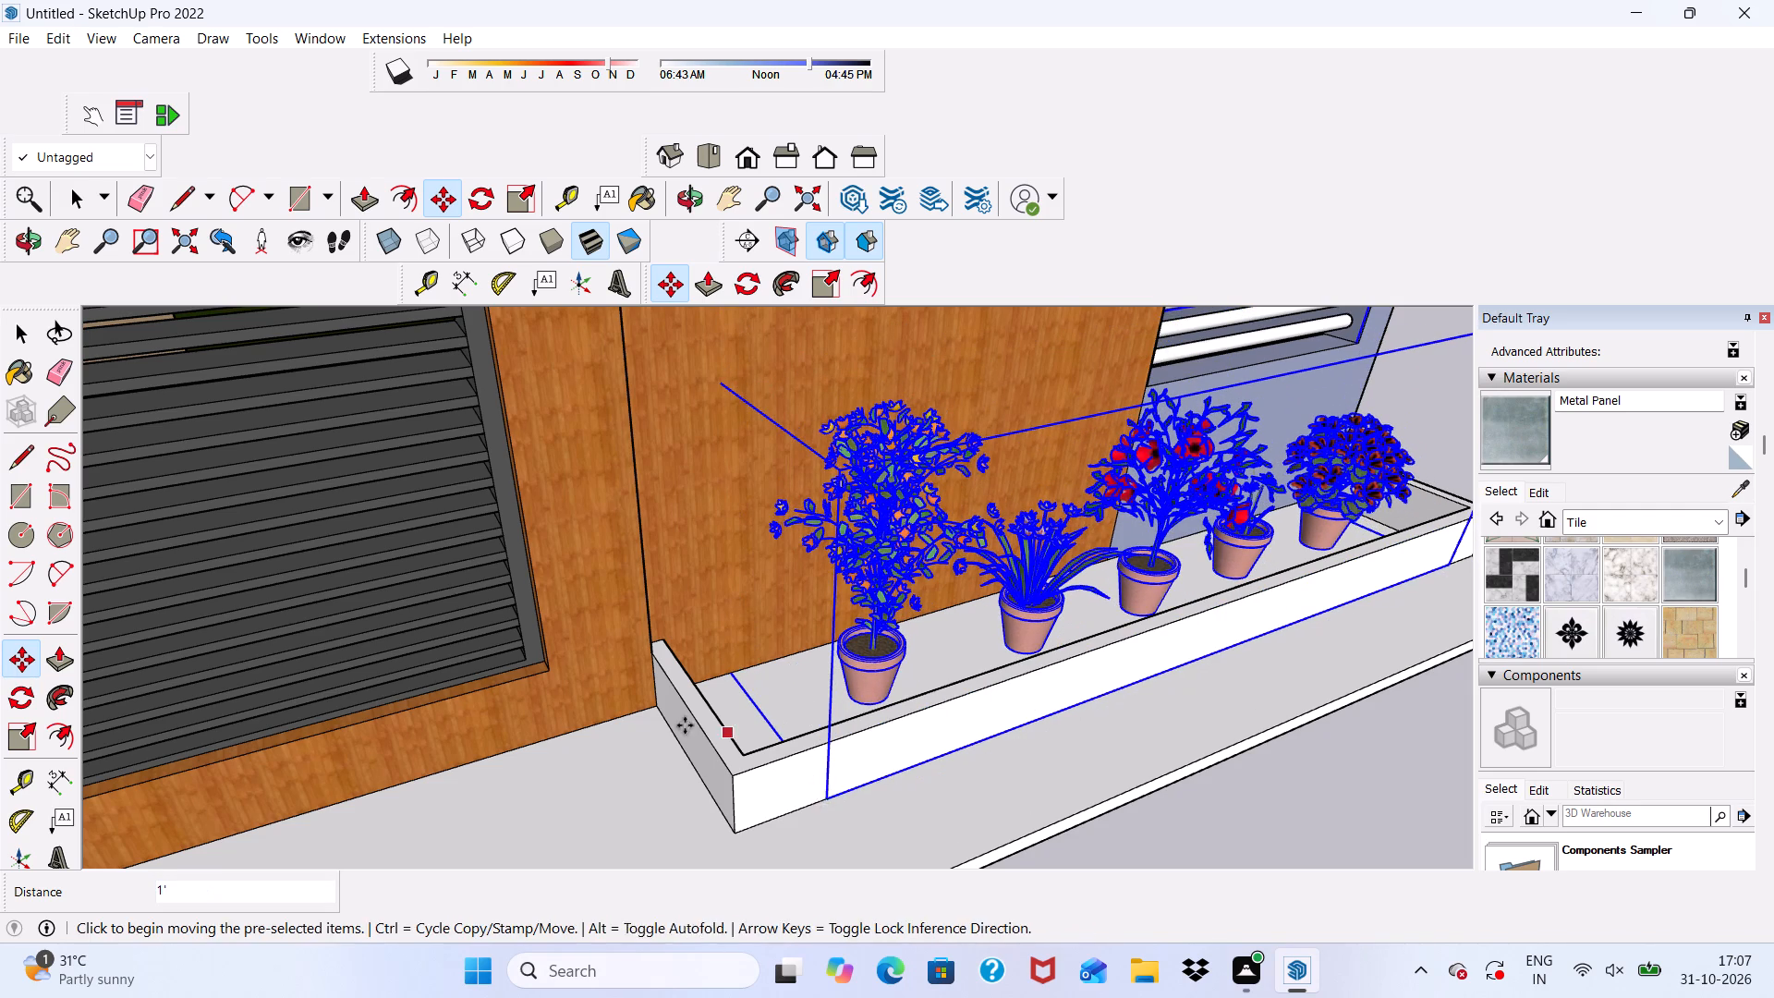
{"action": "scroll", "coordinate": [680, 725], "scroll_direction": "down", "scroll_amount": 4}
{"action": "key", "text": "space"}
{"action": "left_click", "coordinate": [1141, 803]}
Examine the potted plants' position in the planter from several angles along the front boundary wall.
{"action": "scroll", "coordinate": [1113, 785], "scroll_direction": "down", "scroll_amount": 3}
{"action": "middle_click_drag", "start_coordinate": [1111, 785], "coordinate": [820, 644]}
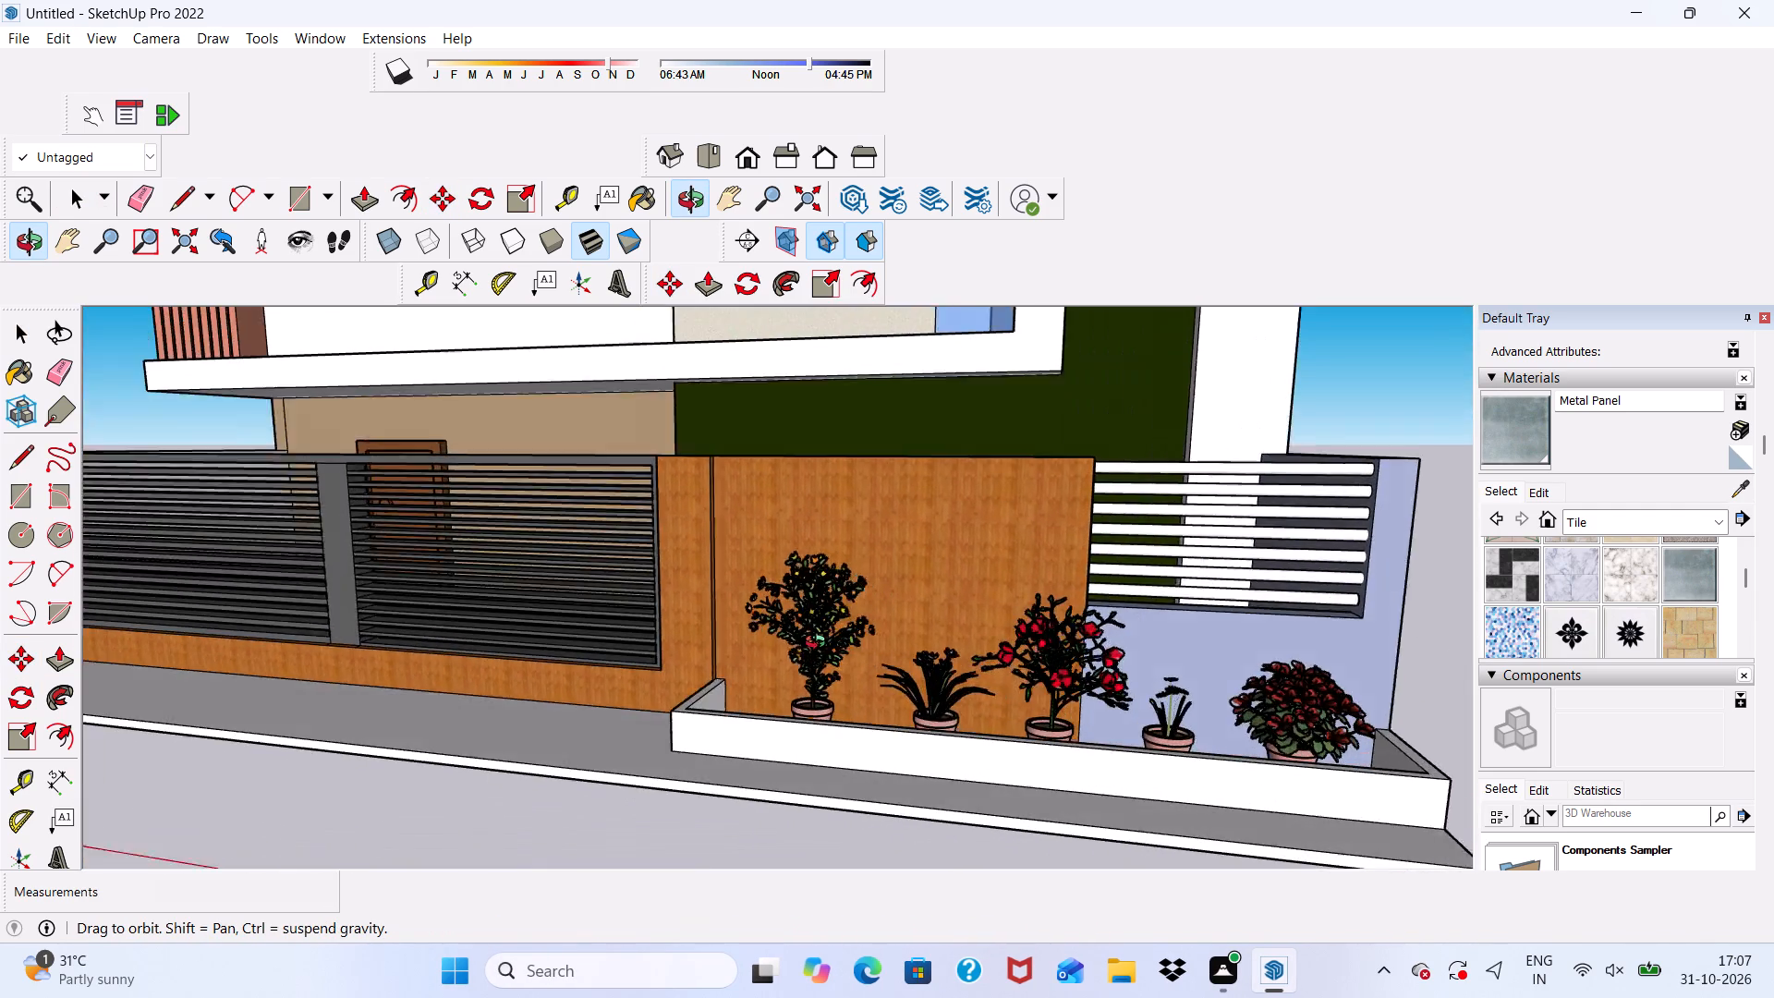
{"action": "middle_click_drag", "start_coordinate": [820, 644], "coordinate": [1065, 731]}
{"action": "scroll", "coordinate": [1040, 699], "scroll_direction": "up", "scroll_amount": 1}
{"action": "scroll", "coordinate": [969, 539], "scroll_direction": "down", "scroll_amount": 5}
{"action": "middle_click_drag", "start_coordinate": [991, 713], "coordinate": [982, 703]}
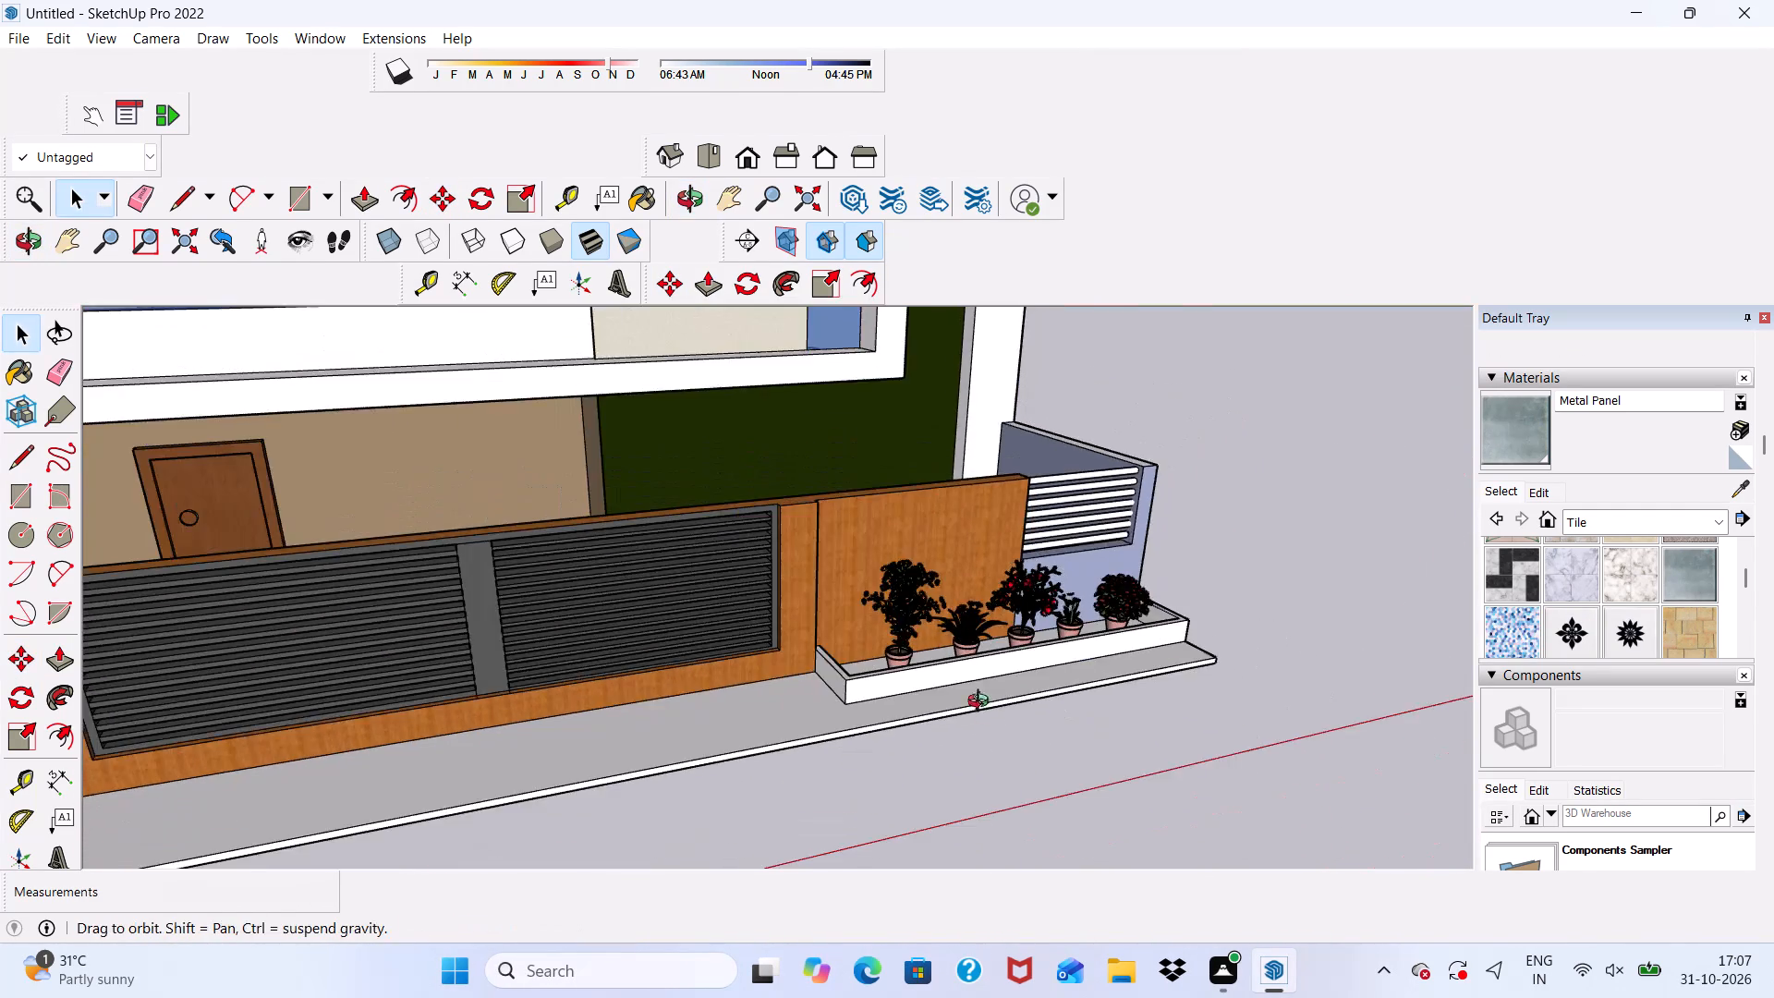
{"action": "middle_click_drag", "start_coordinate": [982, 703], "coordinate": [660, 566]}
{"action": "middle_click_drag", "start_coordinate": [660, 566], "coordinate": [978, 701]}
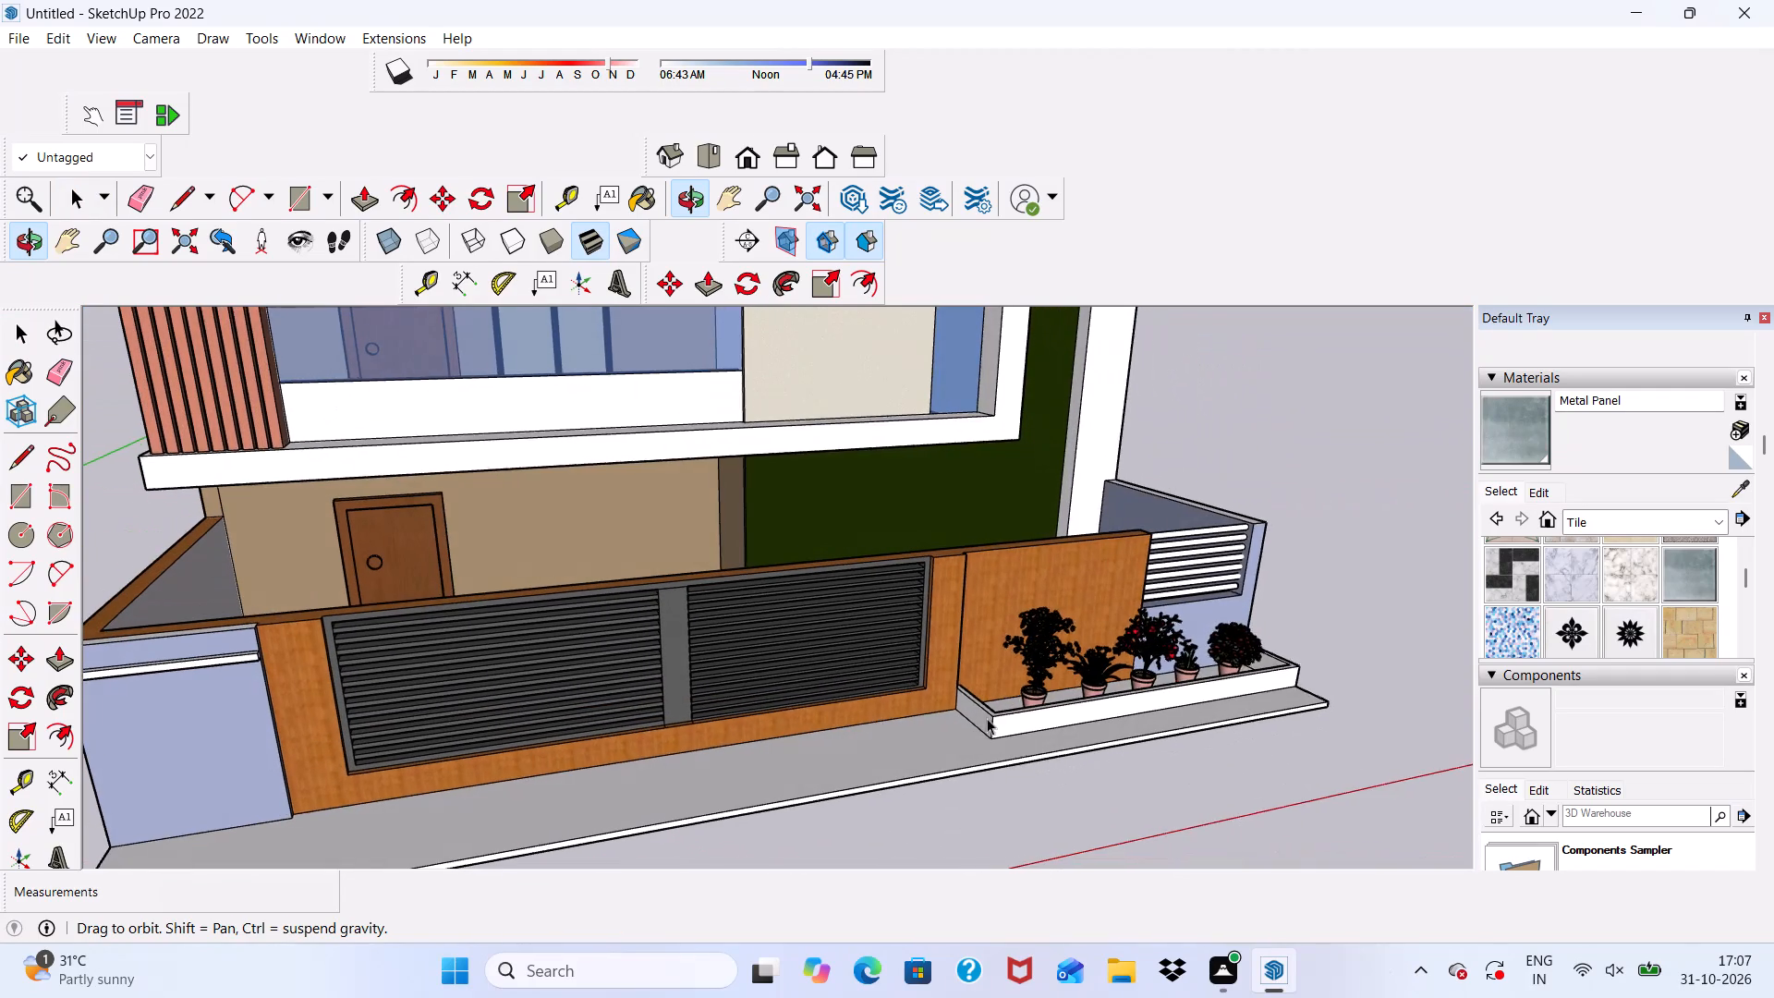
{"action": "scroll", "coordinate": [1199, 739], "scroll_direction": "up", "scroll_amount": 1}
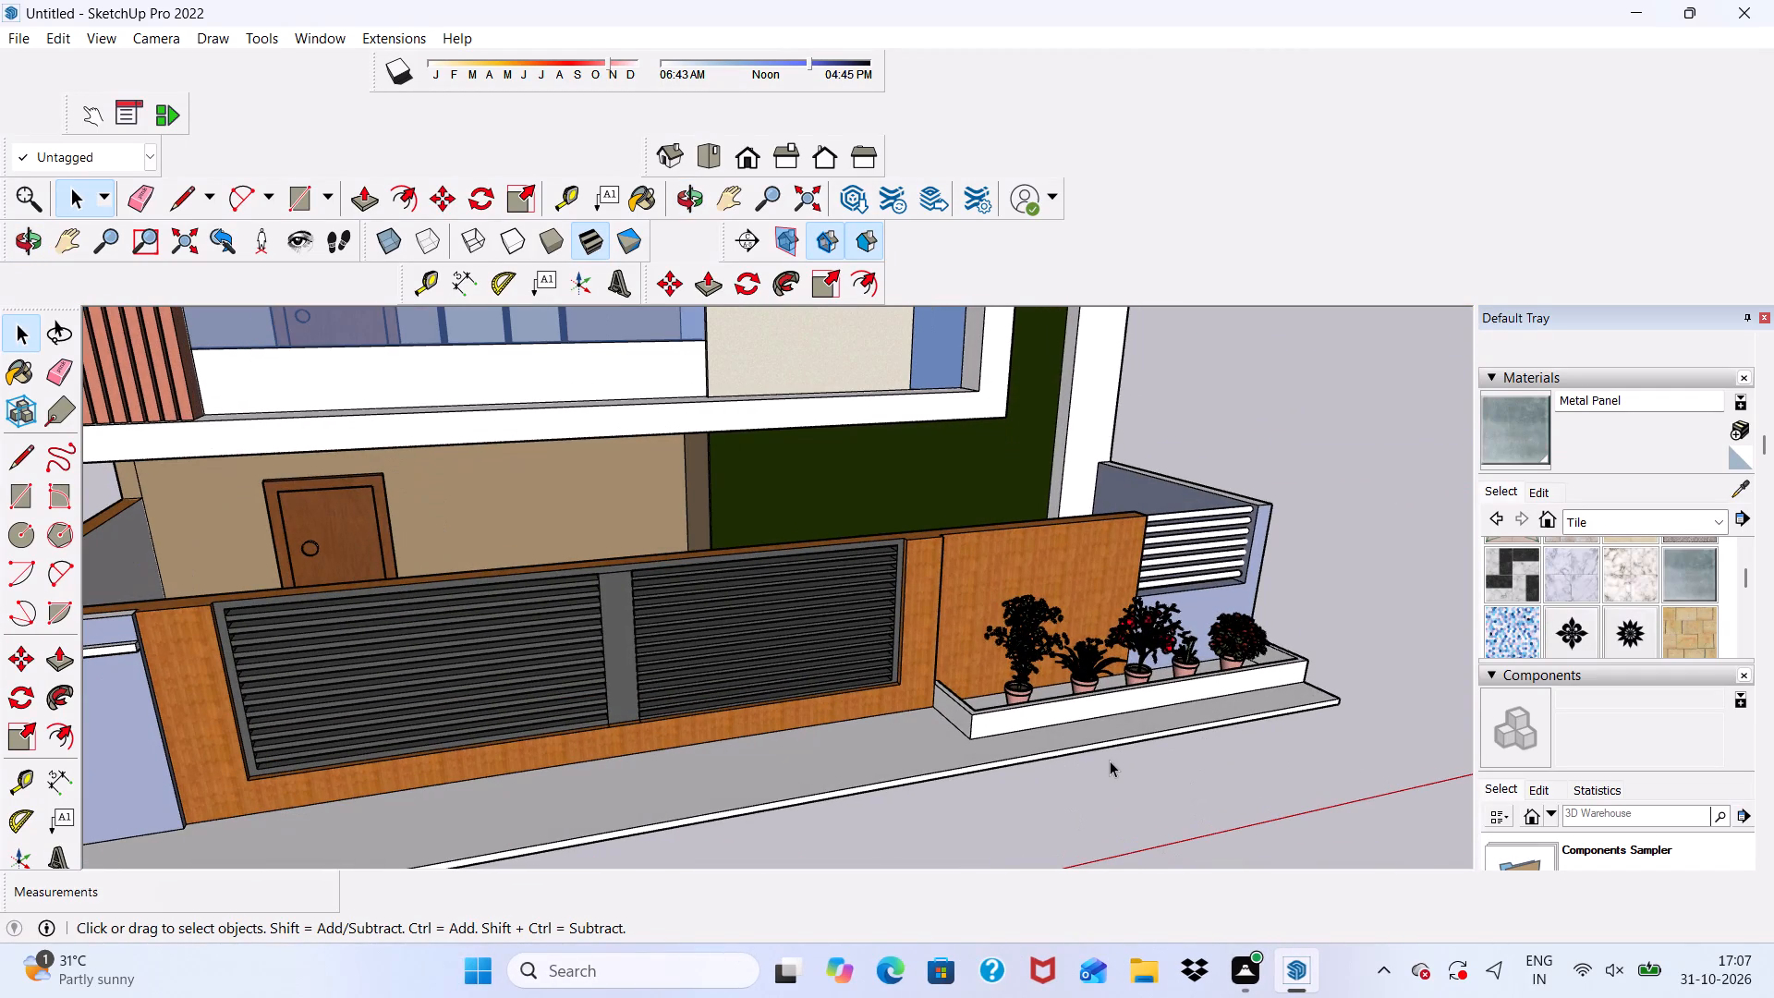
Scale the potted plants in length and height together by about 1.03.
{"action": "scroll", "coordinate": [1135, 567], "scroll_direction": "up", "scroll_amount": 4}
{"action": "scroll", "coordinate": [1135, 578], "scroll_direction": "down", "scroll_amount": 5}
{"action": "middle_click_drag", "start_coordinate": [1119, 657], "coordinate": [932, 691]}
{"action": "scroll", "coordinate": [952, 729], "scroll_direction": "up", "scroll_amount": 4}
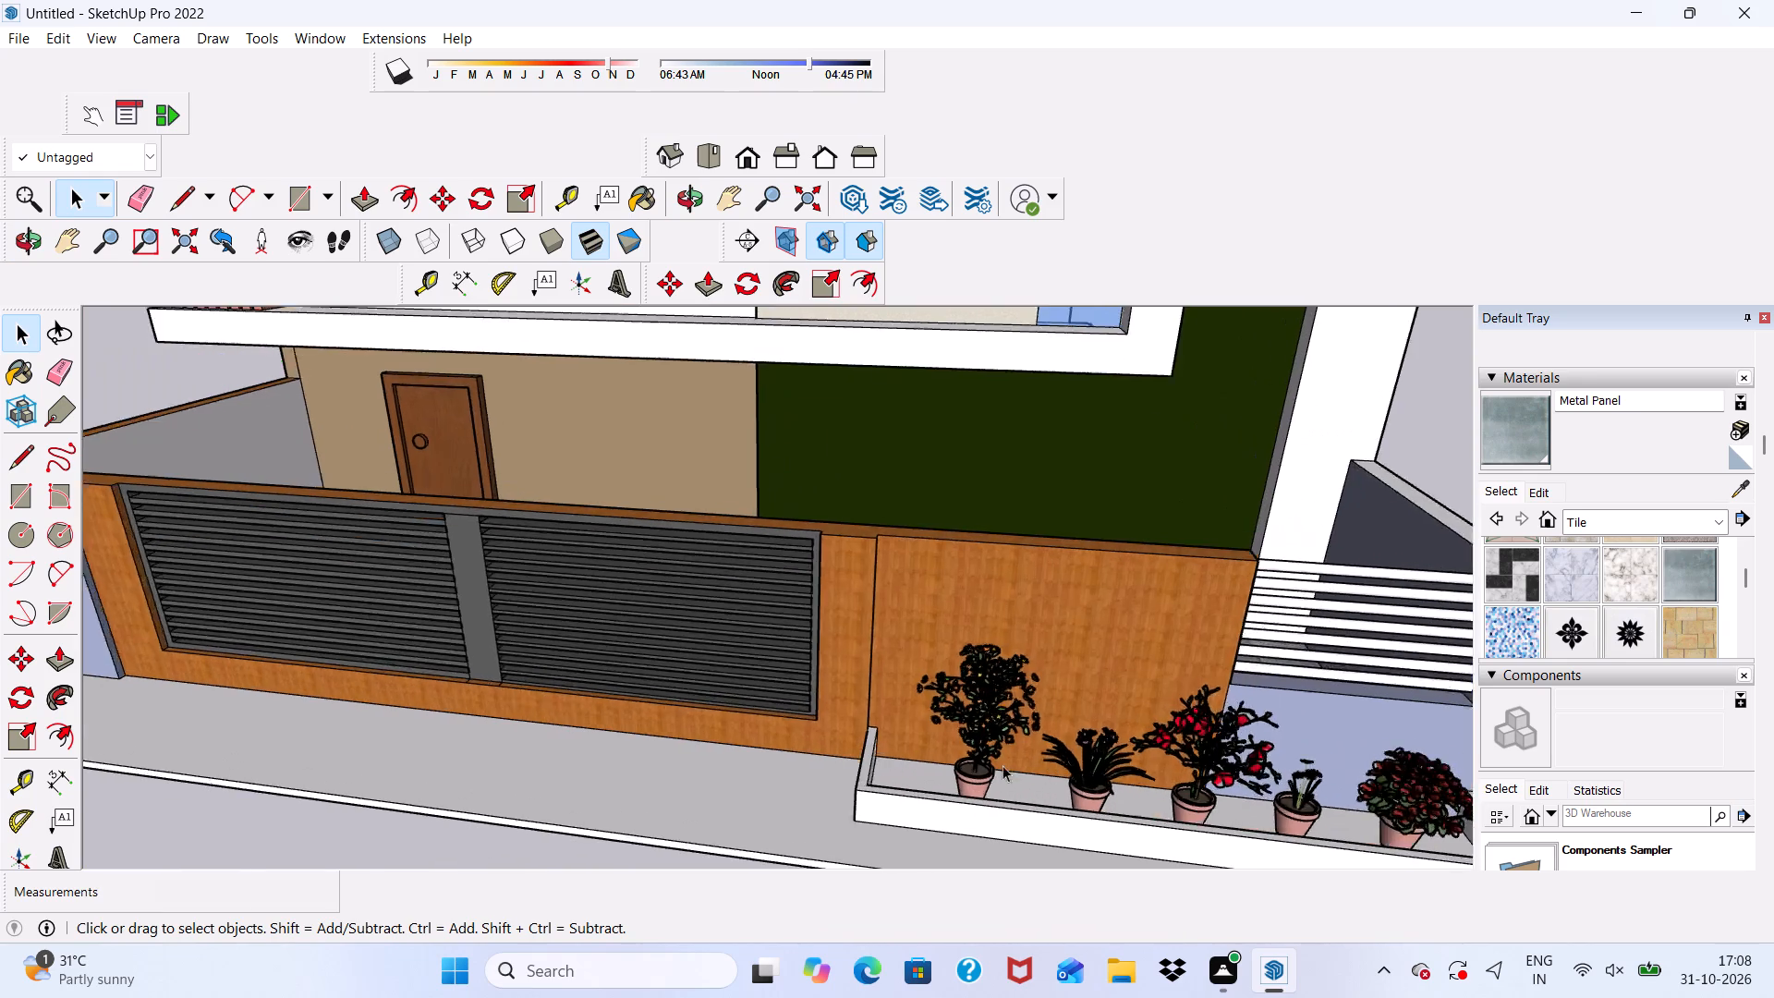
{"action": "scroll", "coordinate": [1002, 765], "scroll_direction": "up", "scroll_amount": 2}
{"action": "left_click", "coordinate": [969, 751]}
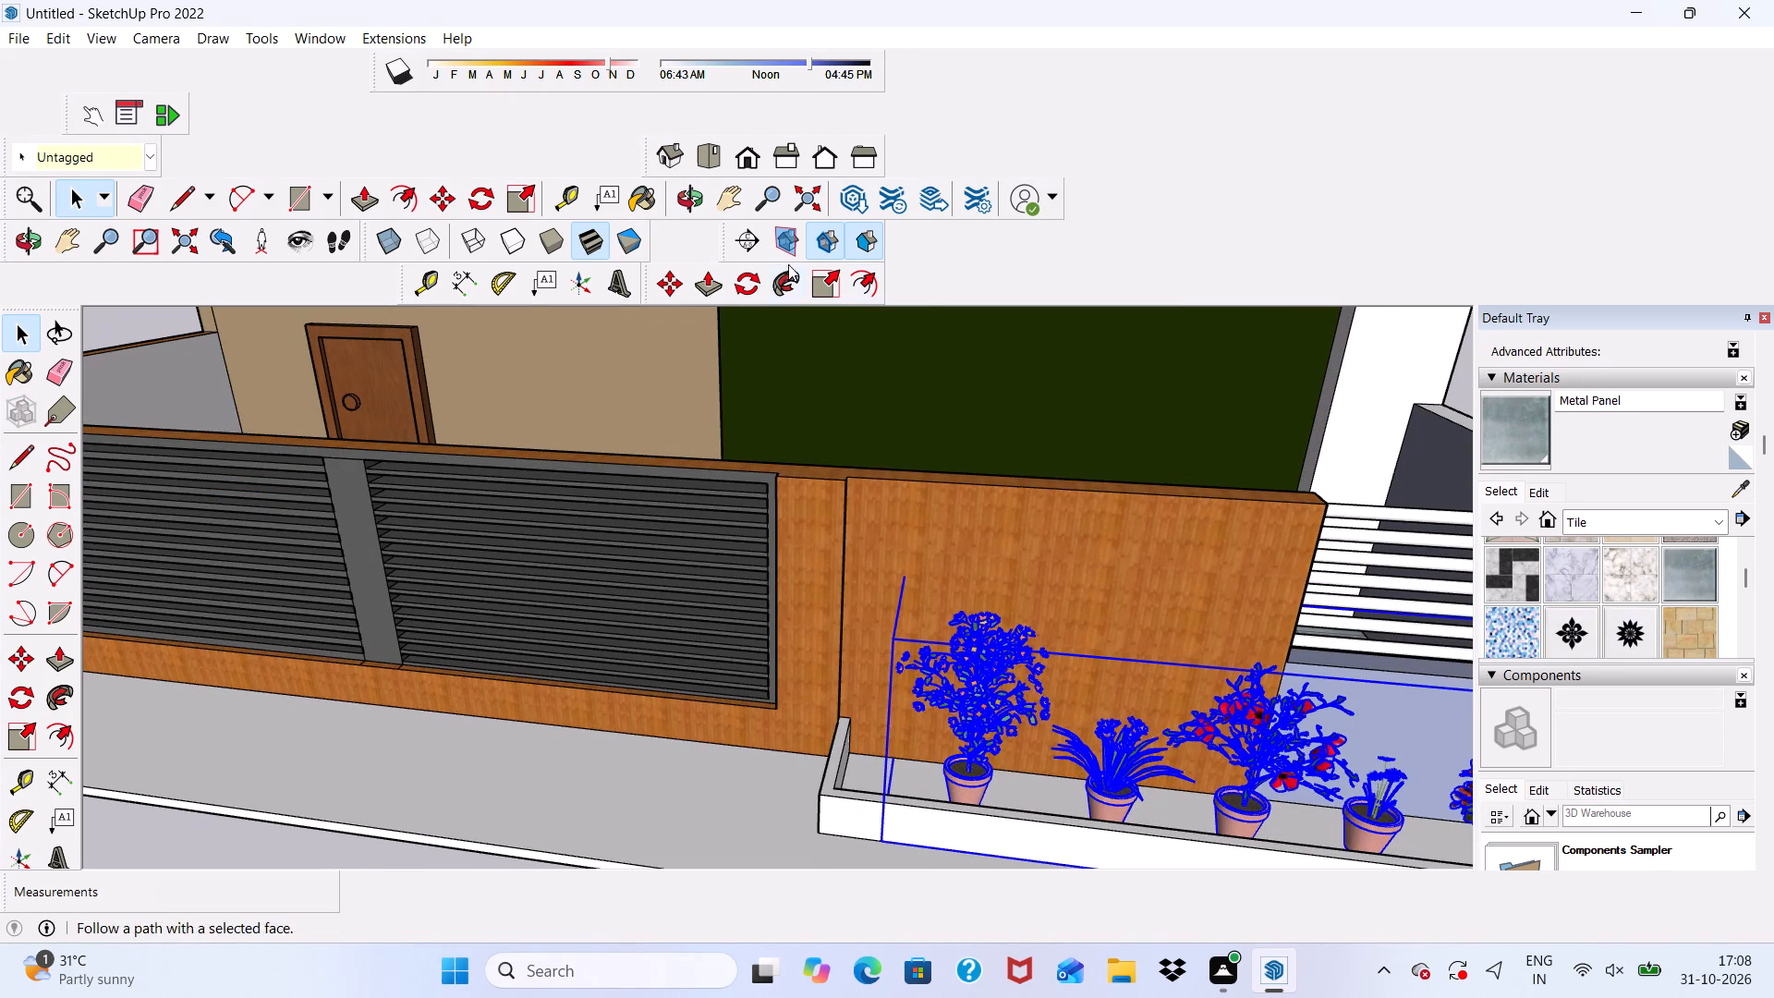
{"action": "left_click", "coordinate": [819, 275]}
{"action": "scroll", "coordinate": [754, 328], "scroll_direction": "down", "scroll_amount": 10}
{"action": "scroll", "coordinate": [1042, 422], "scroll_direction": "up", "scroll_amount": 6}
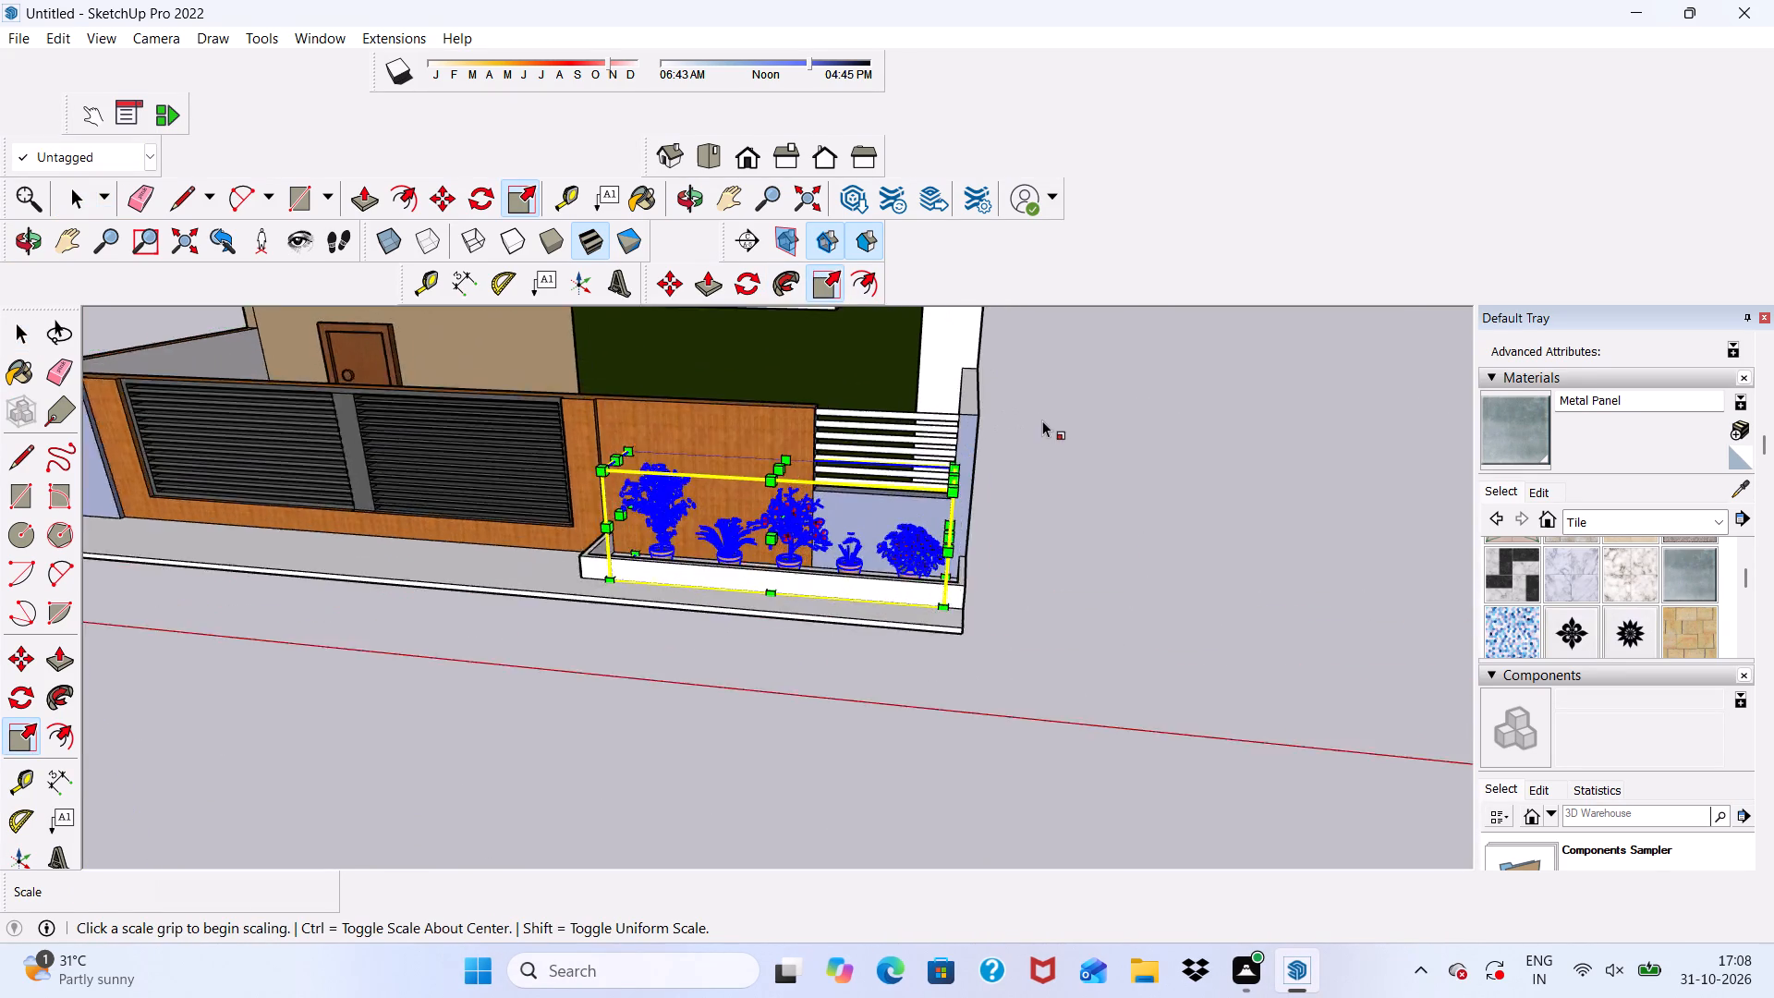
{"action": "scroll", "coordinate": [1042, 420], "scroll_direction": "down", "scroll_amount": 3}
{"action": "middle_click_drag", "start_coordinate": [942, 480], "coordinate": [969, 530]}
{"action": "scroll", "coordinate": [970, 488], "scroll_direction": "up", "scroll_amount": 9}
{"action": "left_click_drag", "start_coordinate": [970, 477], "coordinate": [1051, 445]}
{"action": "left_click_drag", "start_coordinate": [968, 500], "coordinate": [1018, 498]}
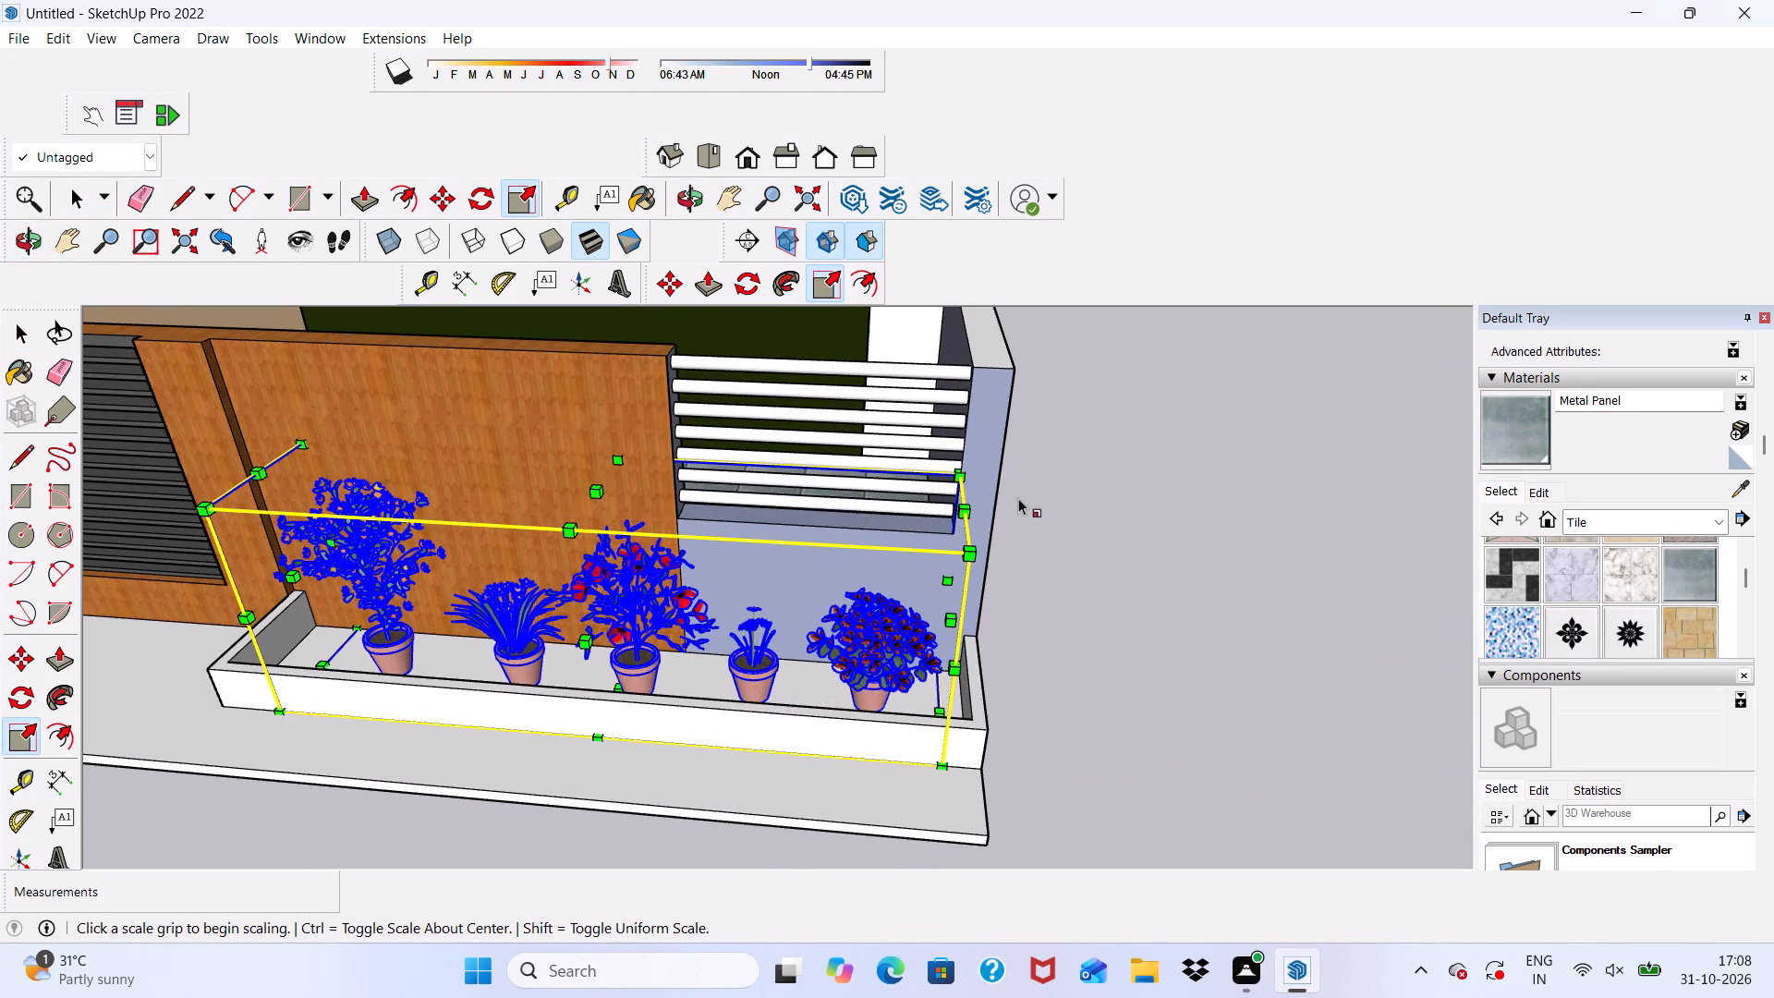
{"action": "left_click_drag", "start_coordinate": [1018, 498], "coordinate": [1020, 499]}
{"action": "scroll", "coordinate": [952, 517], "scroll_direction": "up", "scroll_amount": 4}
{"action": "left_click_drag", "start_coordinate": [969, 514], "coordinate": [1011, 499]}
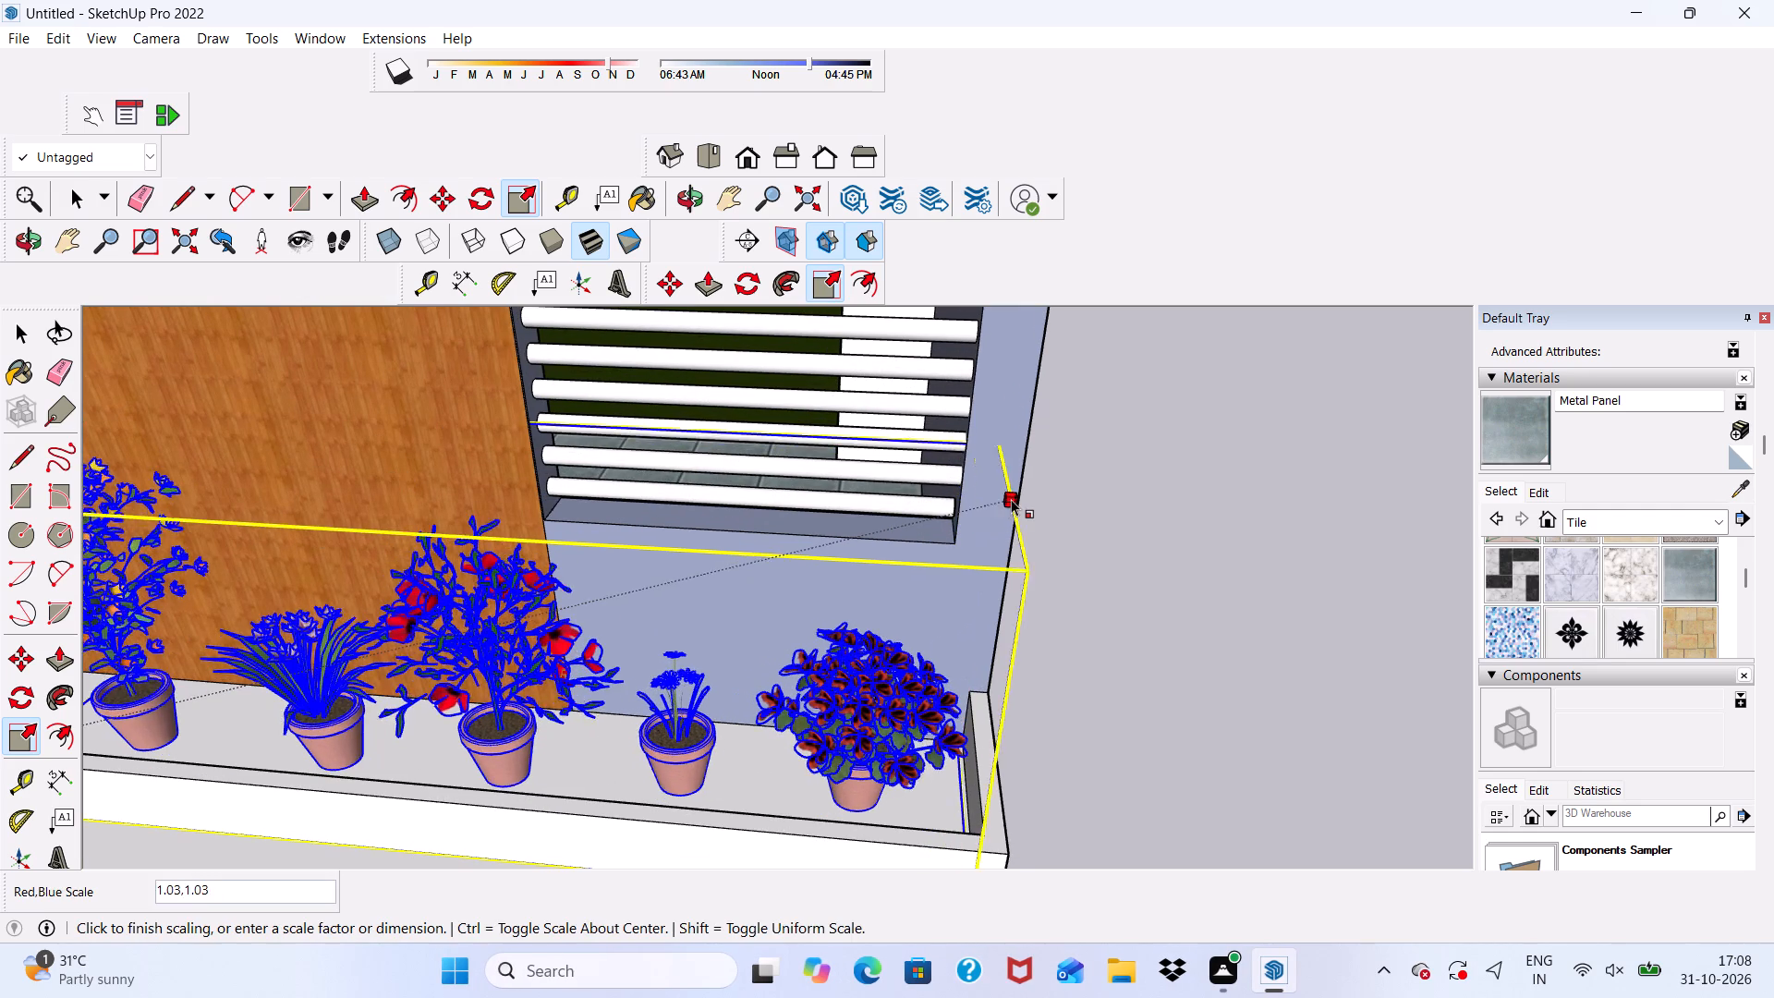
{"action": "left_click_drag", "start_coordinate": [1011, 499], "coordinate": [1017, 498]}
Enlarge the potted plants uniformly by about 1.01.
{"action": "scroll", "coordinate": [1032, 441], "scroll_direction": "down", "scroll_amount": 7}
{"action": "scroll", "coordinate": [1035, 532], "scroll_direction": "up", "scroll_amount": 1}
{"action": "left_click_drag", "start_coordinate": [1036, 530], "coordinate": [1041, 499]}
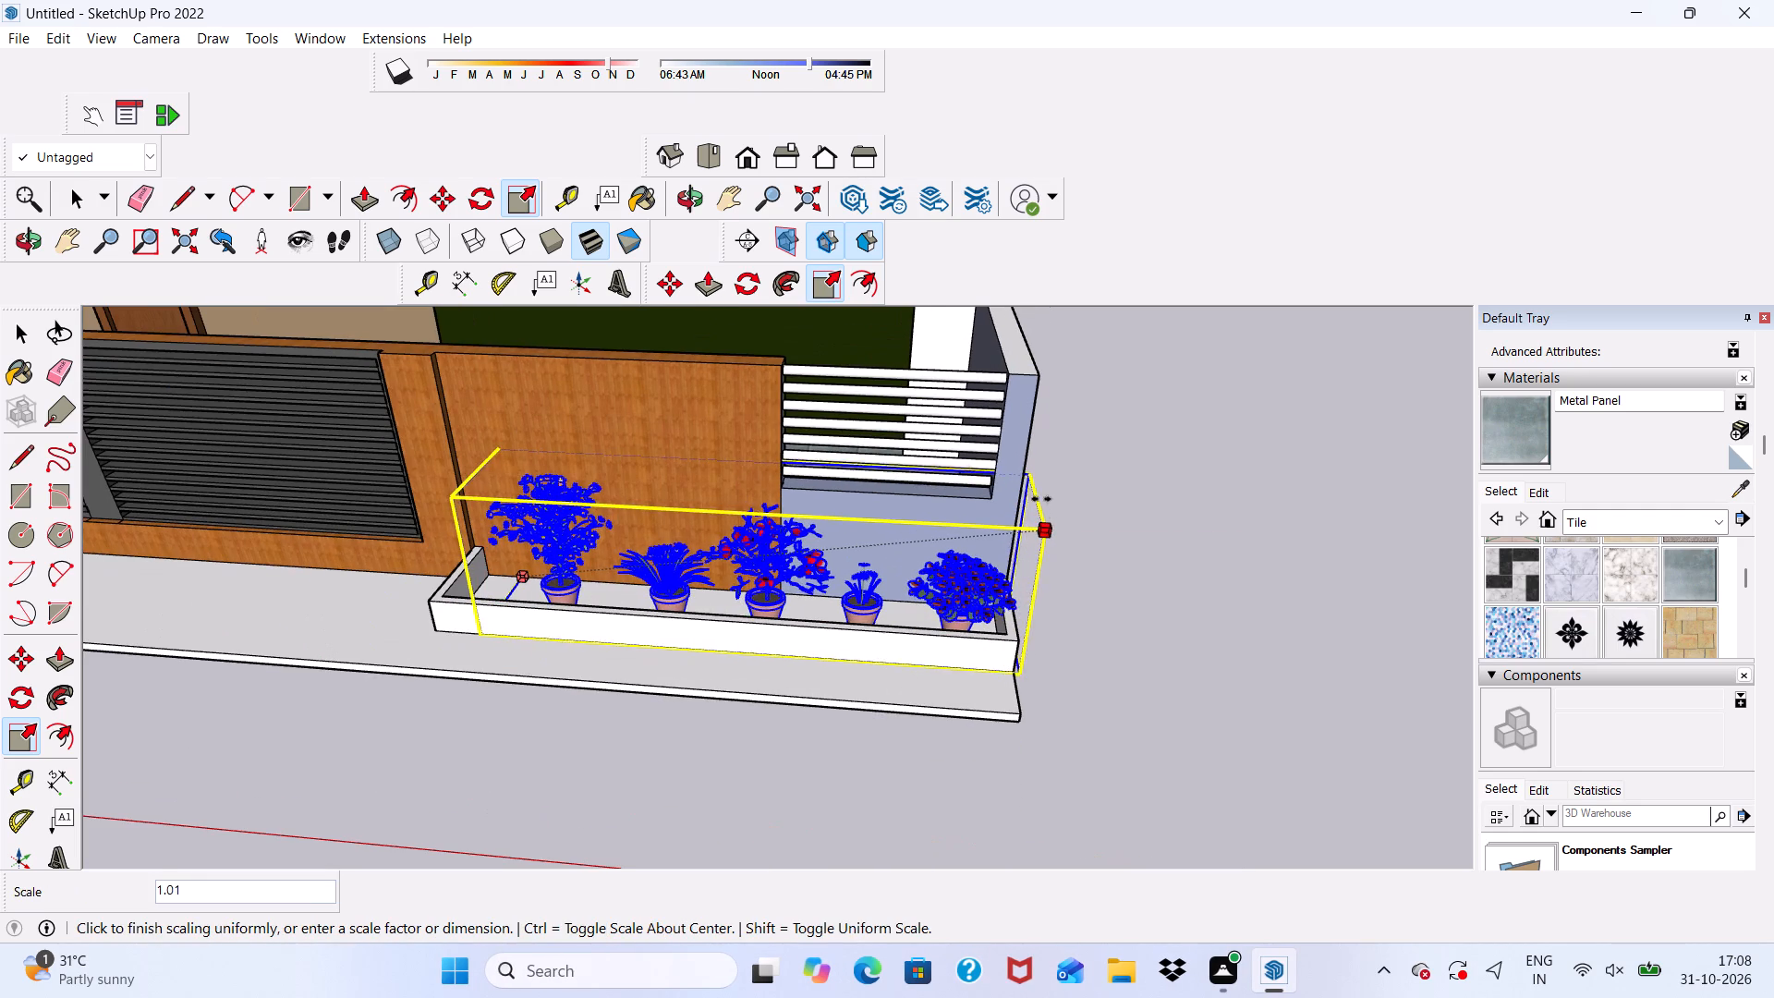
{"action": "left_click_drag", "start_coordinate": [1041, 499], "coordinate": [1043, 487]}
{"action": "scroll", "coordinate": [1010, 461], "scroll_direction": "down", "scroll_amount": 5}
{"action": "left_click", "coordinate": [1269, 558]}
Adjust the potted plants' lengthwise scale so the row's bounding box lines up with the planter's outer end beside the side wall.
{"action": "middle_click_drag", "start_coordinate": [1139, 573], "coordinate": [1007, 542]}
{"action": "scroll", "coordinate": [1139, 573], "scroll_direction": "down", "scroll_amount": 1}
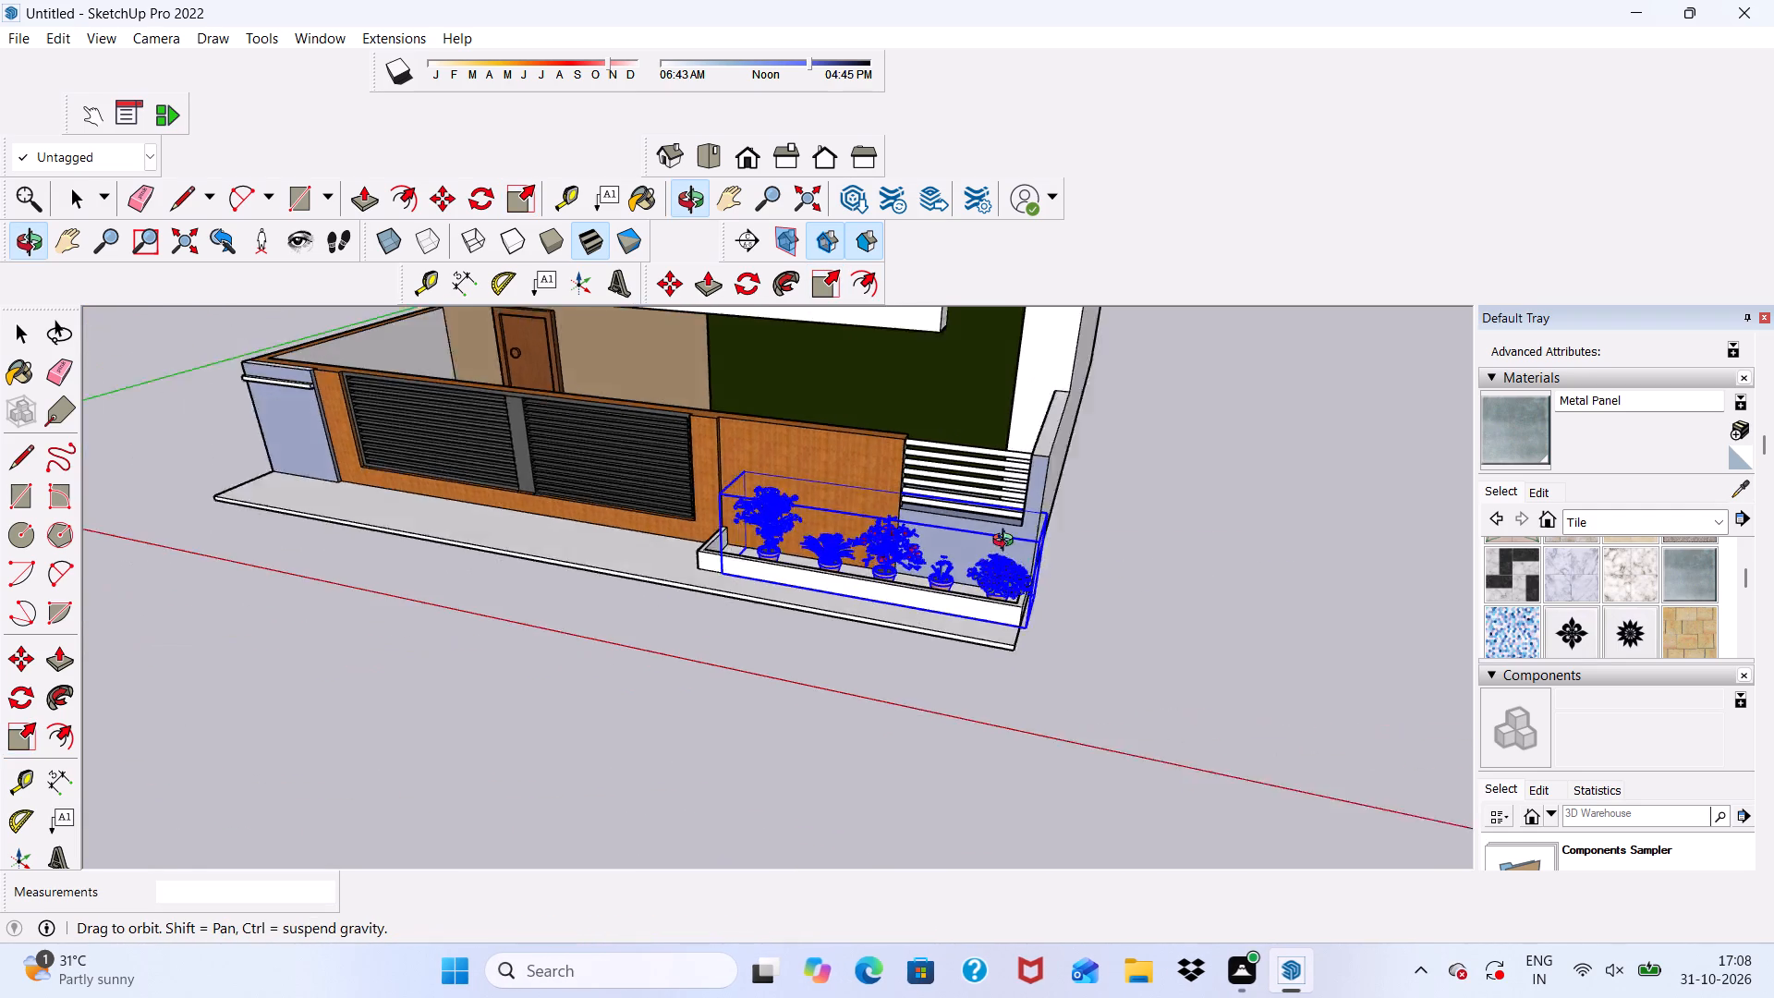
{"action": "middle_click_drag", "start_coordinate": [1007, 542], "coordinate": [945, 531]}
{"action": "scroll", "coordinate": [1061, 613], "scroll_direction": "up", "scroll_amount": 13}
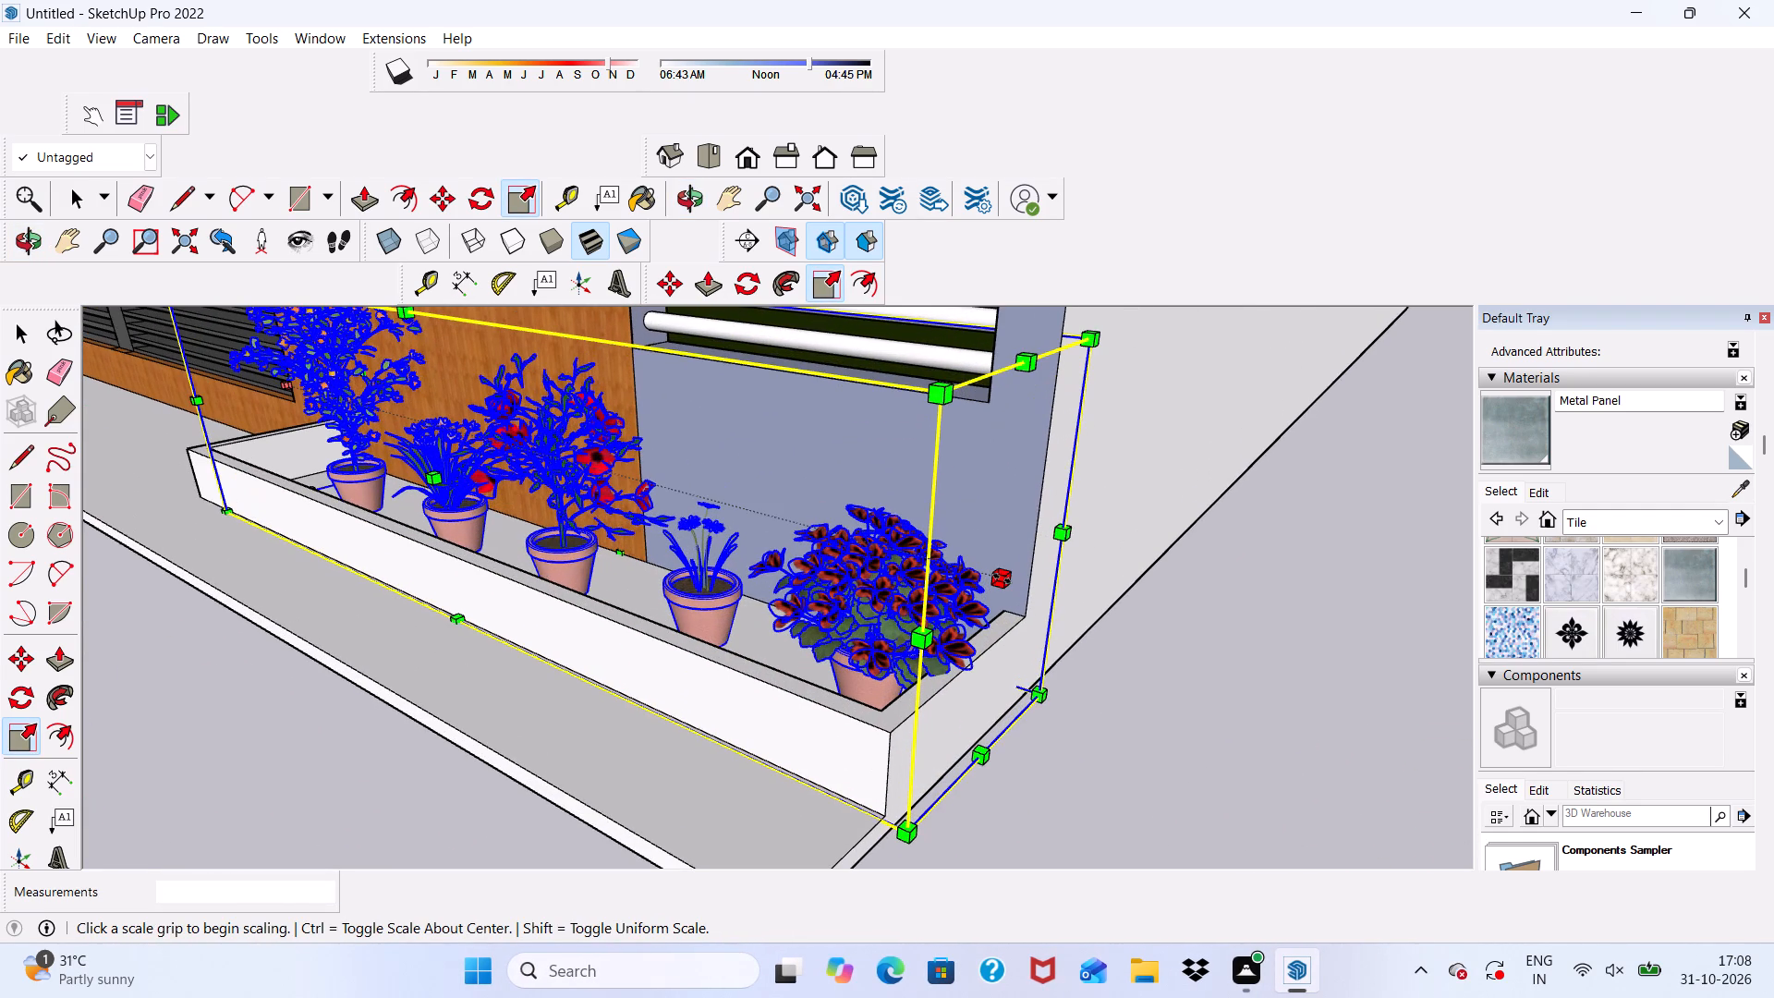
{"action": "left_click_drag", "start_coordinate": [1002, 578], "coordinate": [1032, 566]}
{"action": "scroll", "coordinate": [1018, 577], "scroll_direction": "up", "scroll_amount": 4}
{"action": "left_click", "coordinate": [964, 566]}
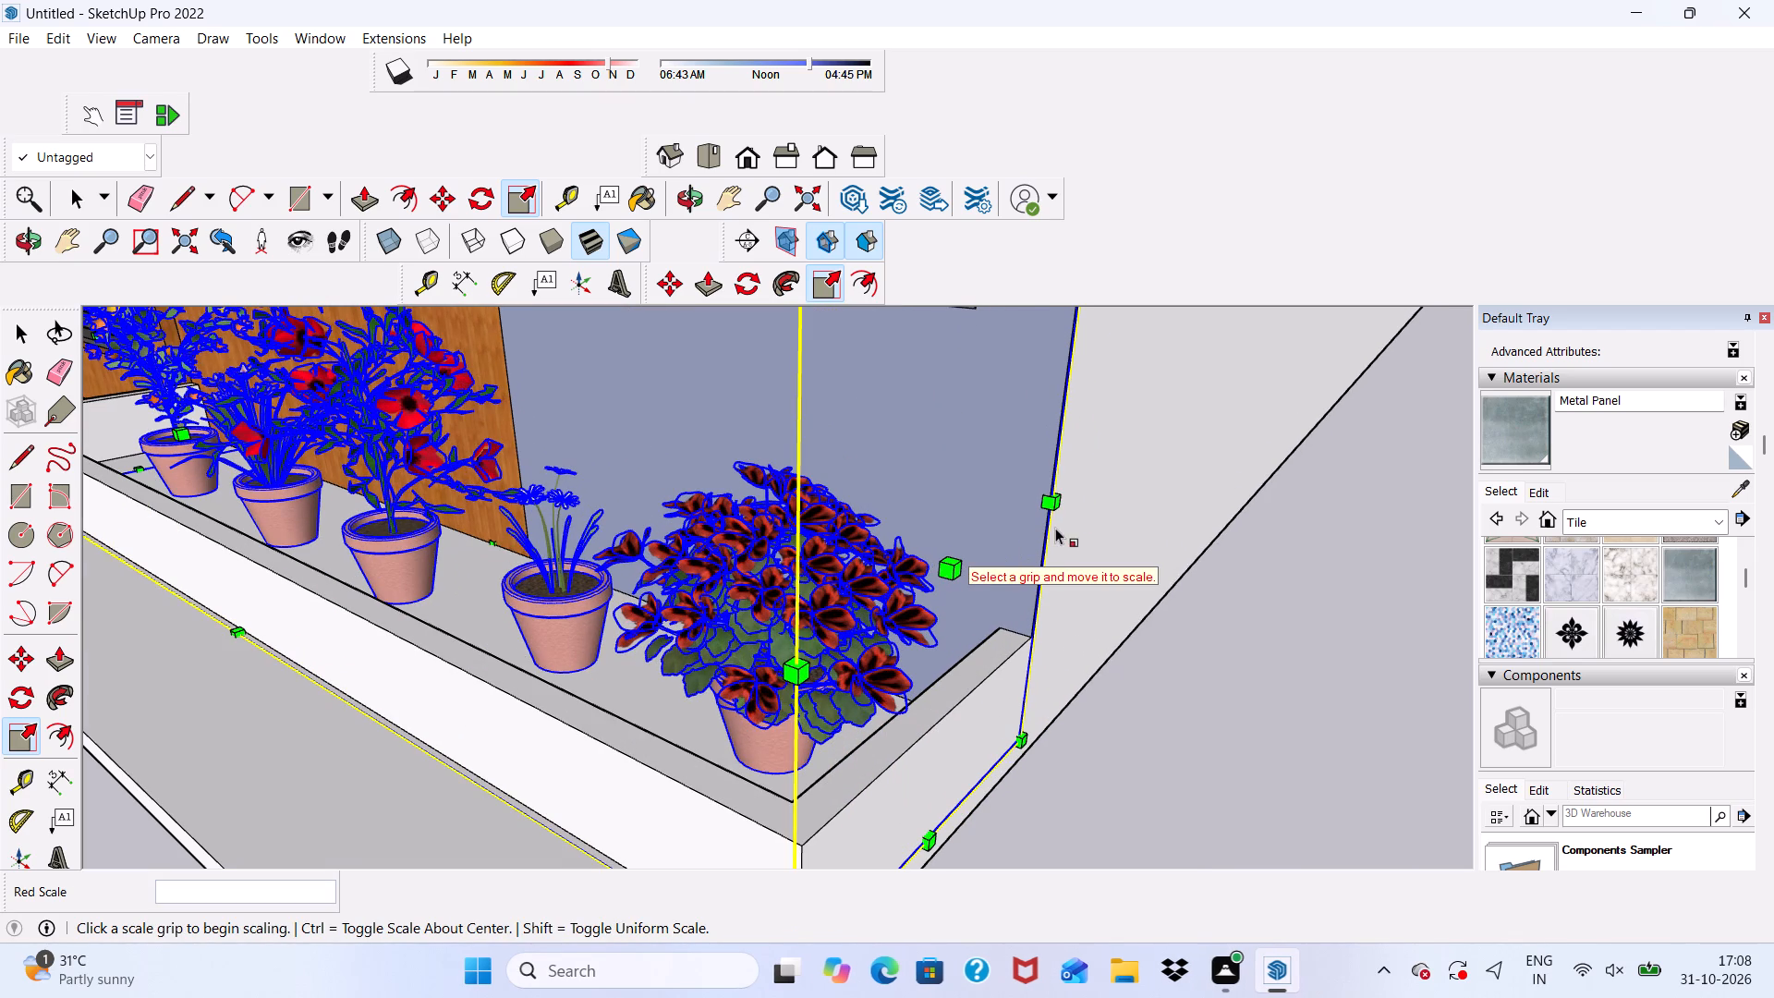
{"action": "left_click_drag", "start_coordinate": [1063, 506], "coordinate": [1059, 482]}
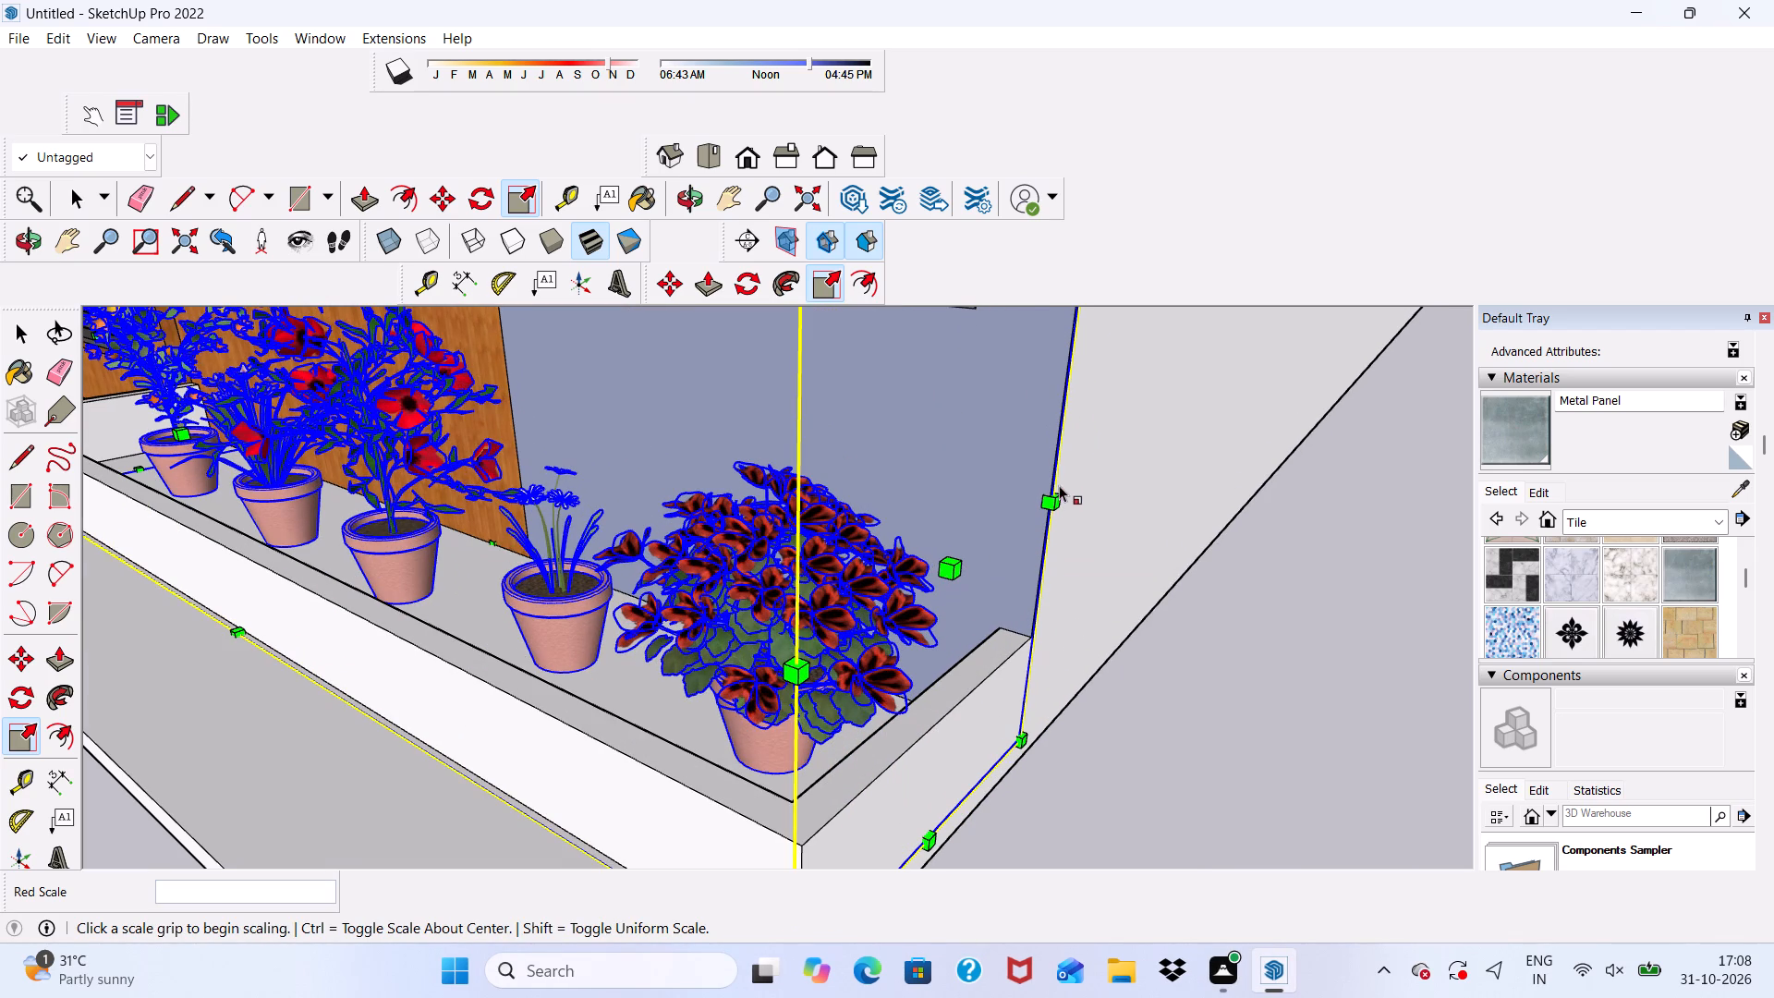
{"action": "left_click", "coordinate": [1060, 503]}
{"action": "scroll", "coordinate": [1012, 505], "scroll_direction": "down", "scroll_amount": 3}
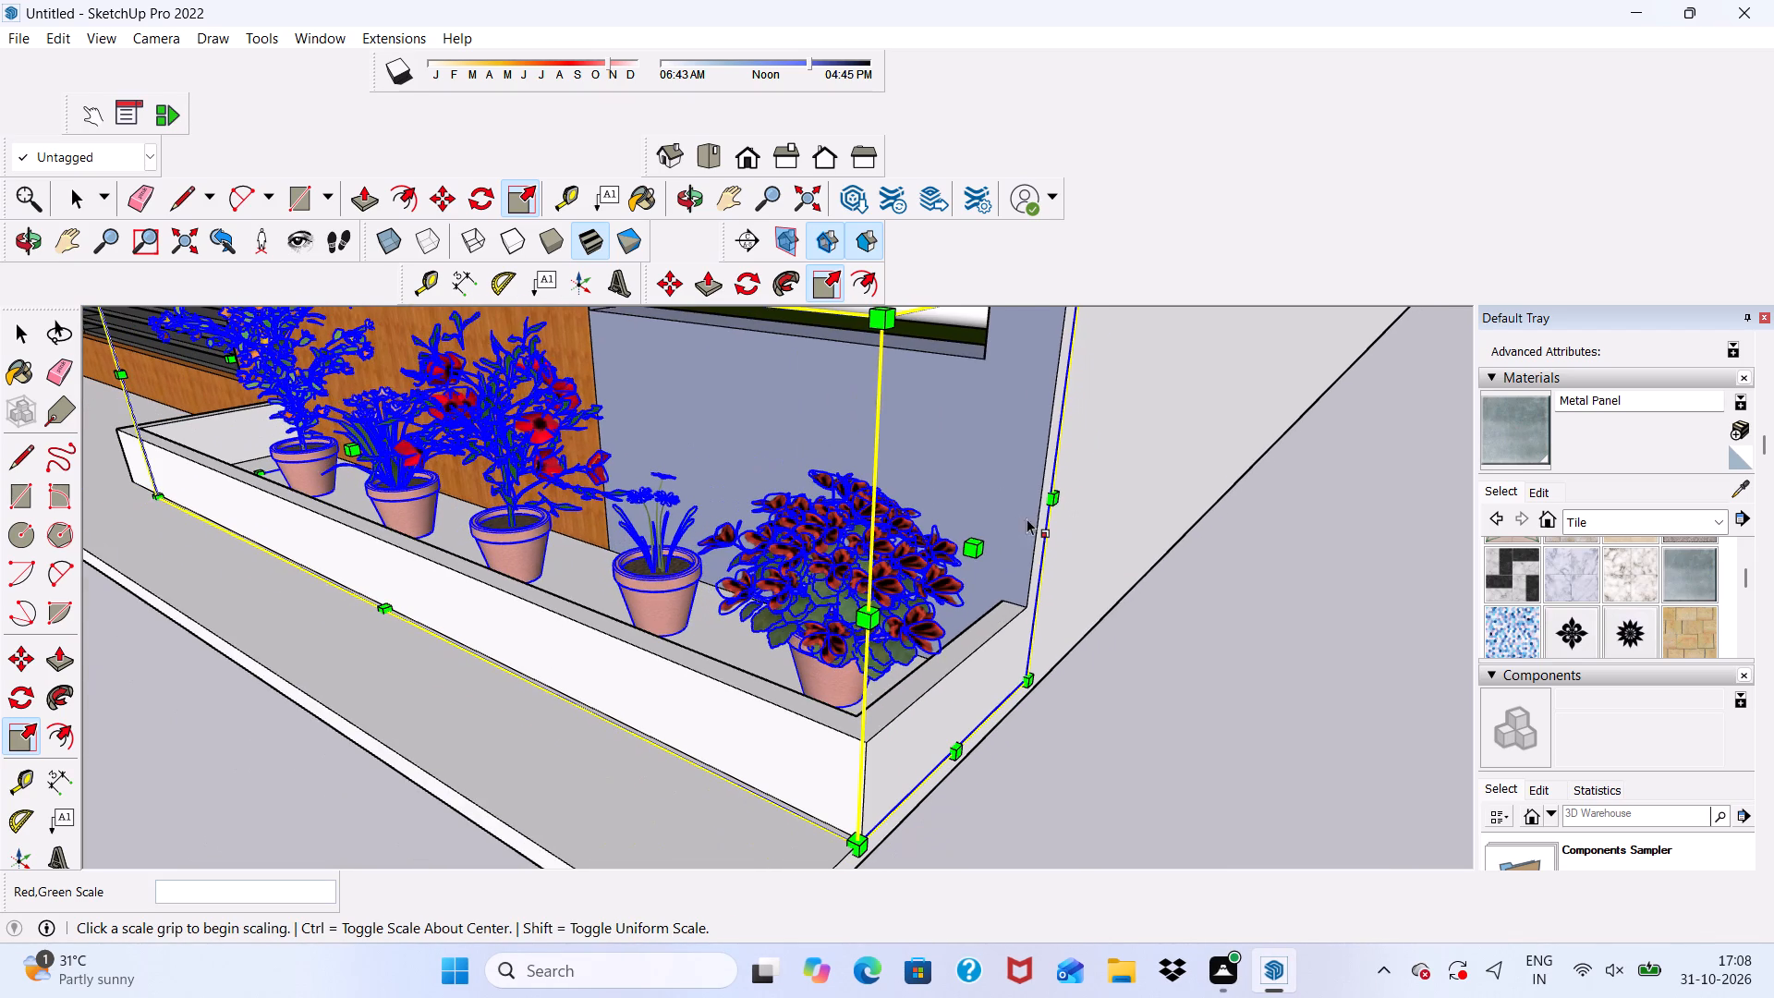
{"action": "left_click_drag", "start_coordinate": [1129, 562], "coordinate": [1129, 632]}
{"action": "key", "text": "space"}
{"action": "left_click", "coordinate": [1176, 748]}
Examine the planted planter close up and the whole front facade from several angles.
{"action": "scroll", "coordinate": [1124, 731], "scroll_direction": "down", "scroll_amount": 3}
{"action": "middle_click_drag", "start_coordinate": [1019, 789], "coordinate": [1195, 771]}
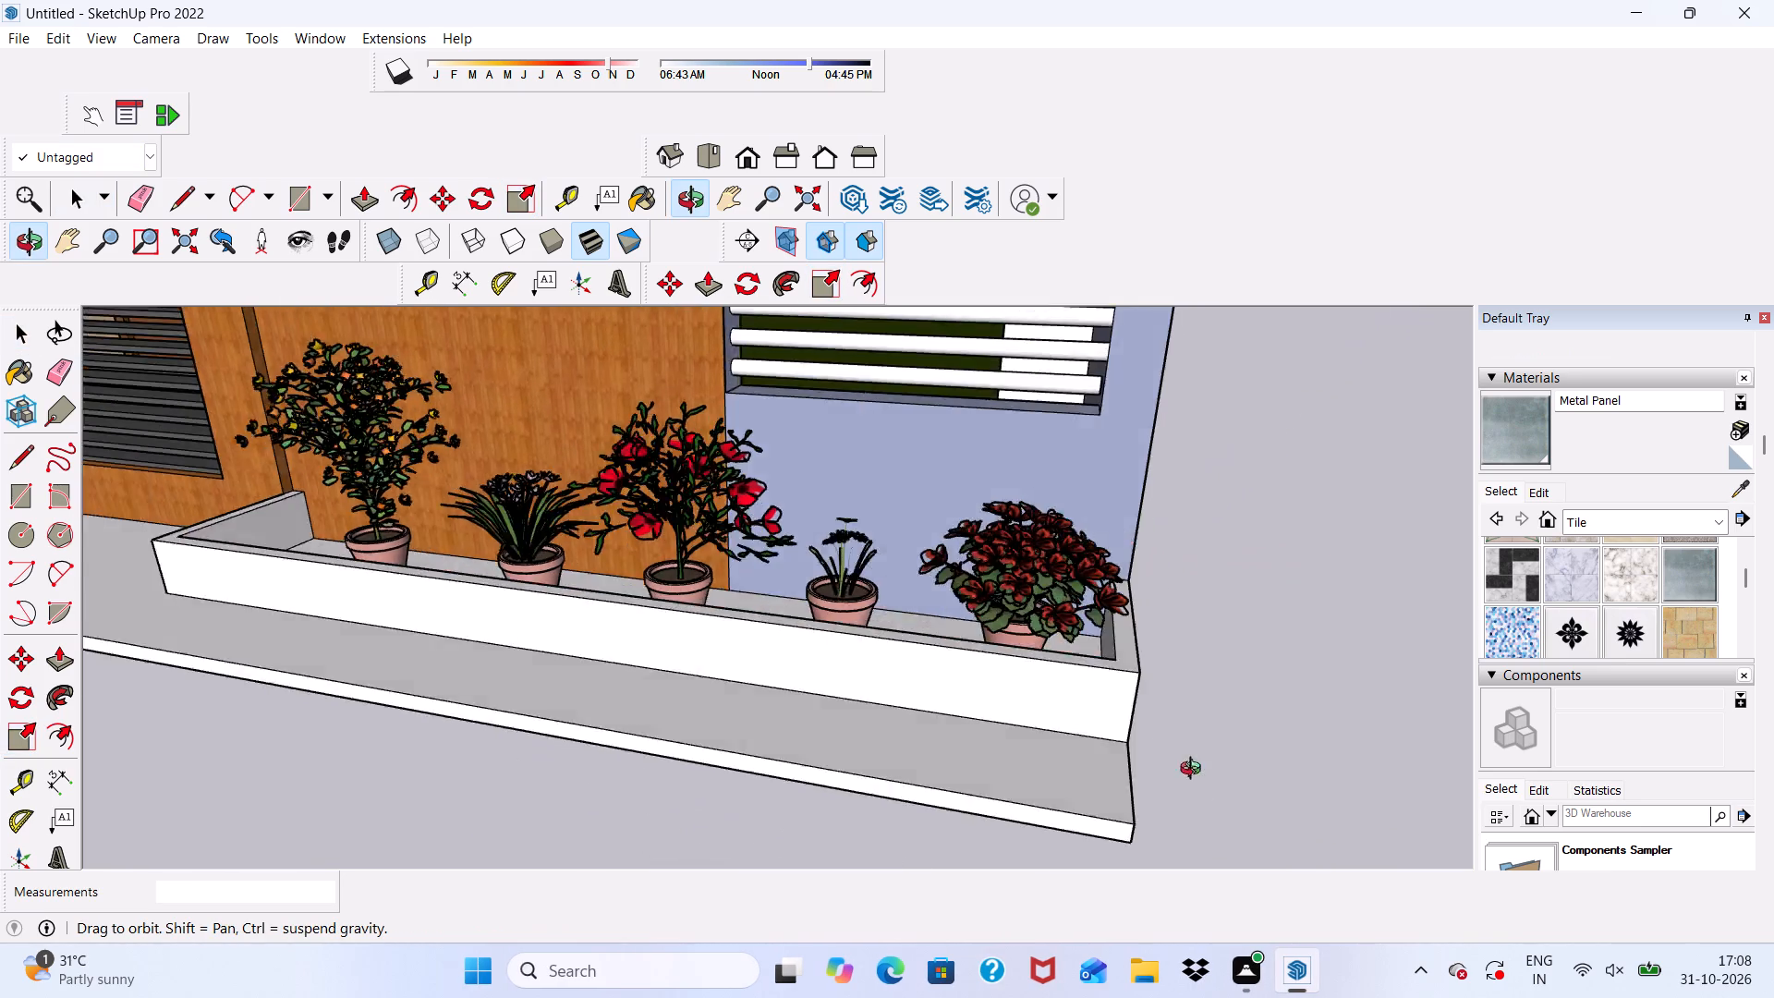
{"action": "middle_click_drag", "start_coordinate": [1195, 771], "coordinate": [1250, 768]}
{"action": "scroll", "coordinate": [1252, 749], "scroll_direction": "up", "scroll_amount": 1}
{"action": "scroll", "coordinate": [1006, 736], "scroll_direction": "down", "scroll_amount": 5}
{"action": "scroll", "coordinate": [917, 748], "scroll_direction": "up", "scroll_amount": 1}
{"action": "middle_click_drag", "start_coordinate": [869, 729], "coordinate": [882, 825]}
{"action": "scroll", "coordinate": [878, 795], "scroll_direction": "up", "scroll_amount": 1}
{"action": "scroll", "coordinate": [869, 732], "scroll_direction": "down", "scroll_amount": 6}
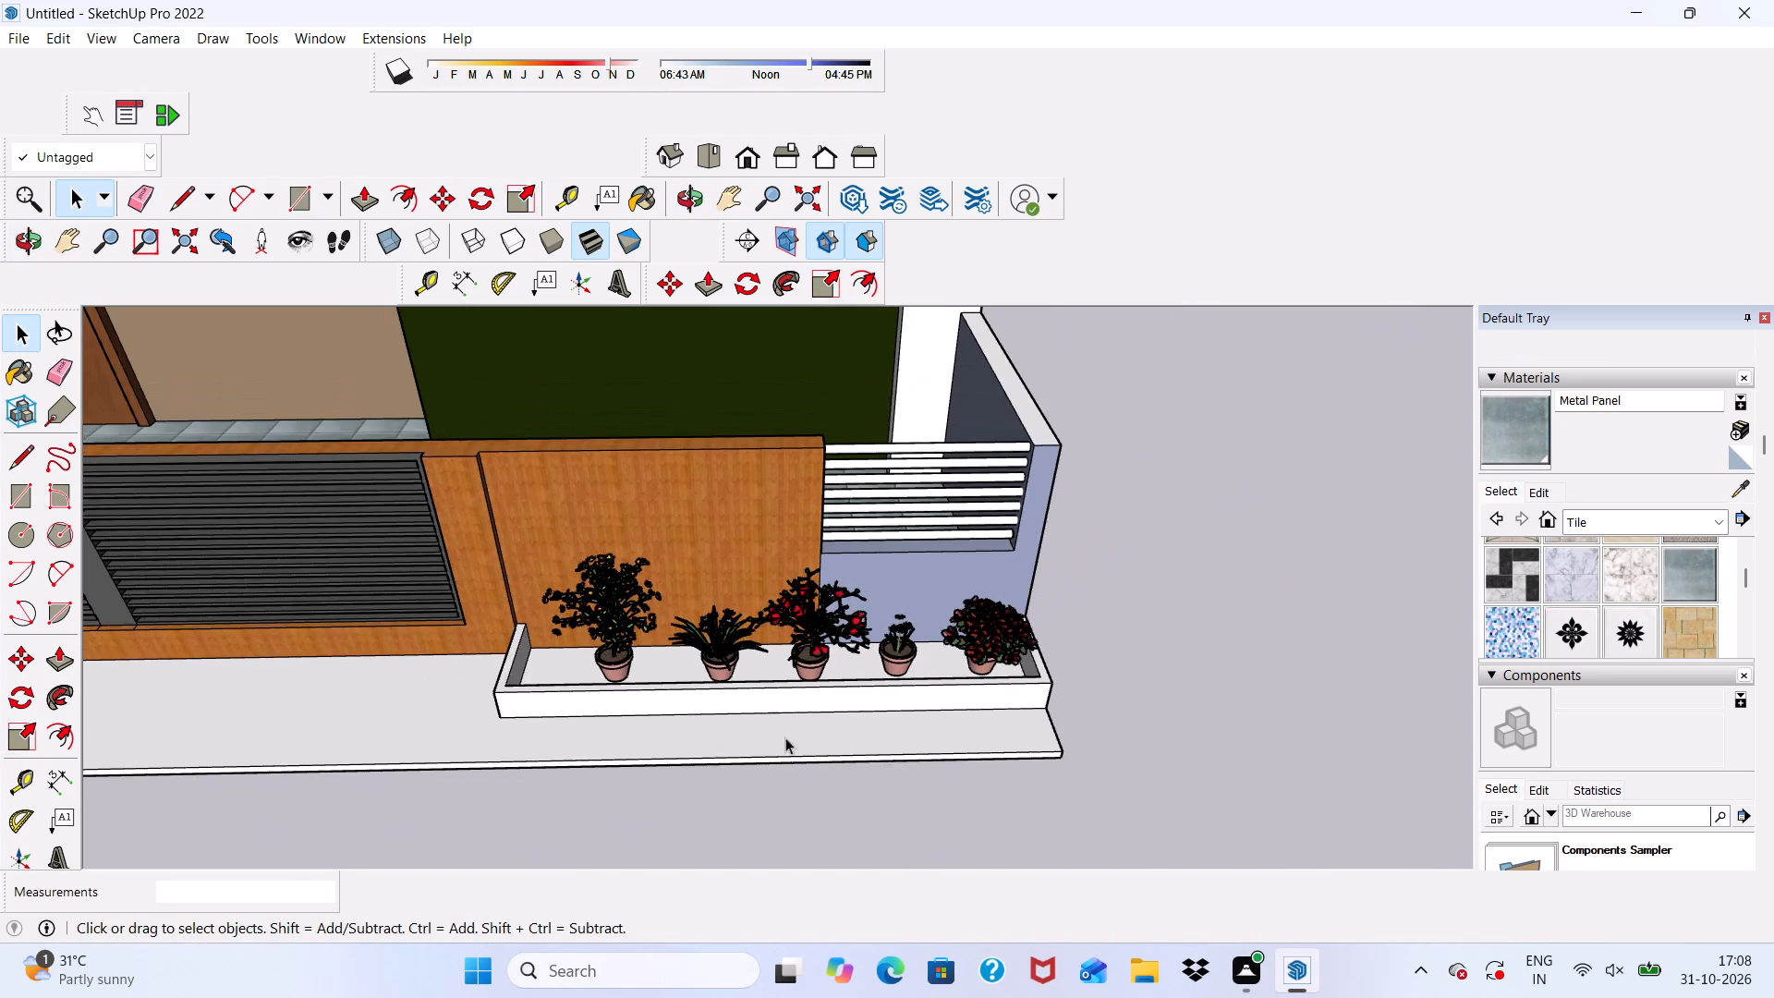
{"action": "middle_click_drag", "start_coordinate": [625, 705], "coordinate": [1018, 636]}
{"action": "scroll", "coordinate": [1027, 604], "scroll_direction": "down", "scroll_amount": 6}
{"action": "middle_click_drag", "start_coordinate": [1024, 643], "coordinate": [919, 768]}
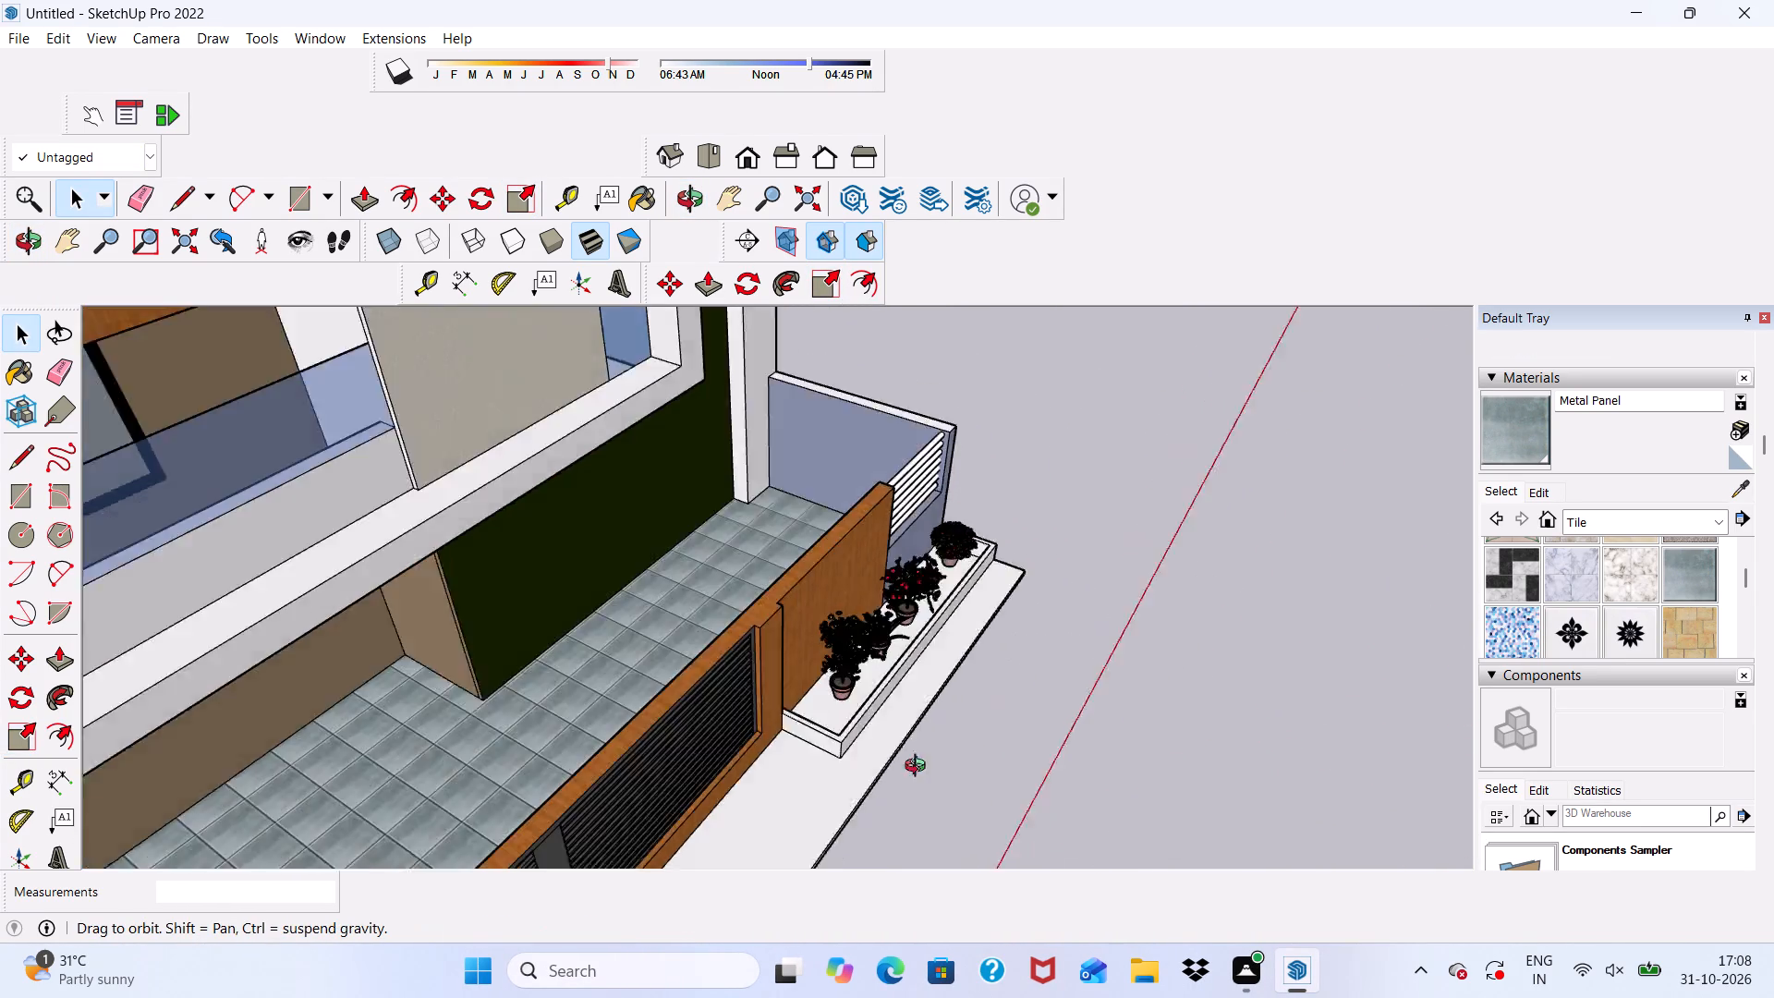
{"action": "middle_click_drag", "start_coordinate": [919, 768], "coordinate": [511, 614]}
{"action": "scroll", "coordinate": [564, 549], "scroll_direction": "down", "scroll_amount": 10}
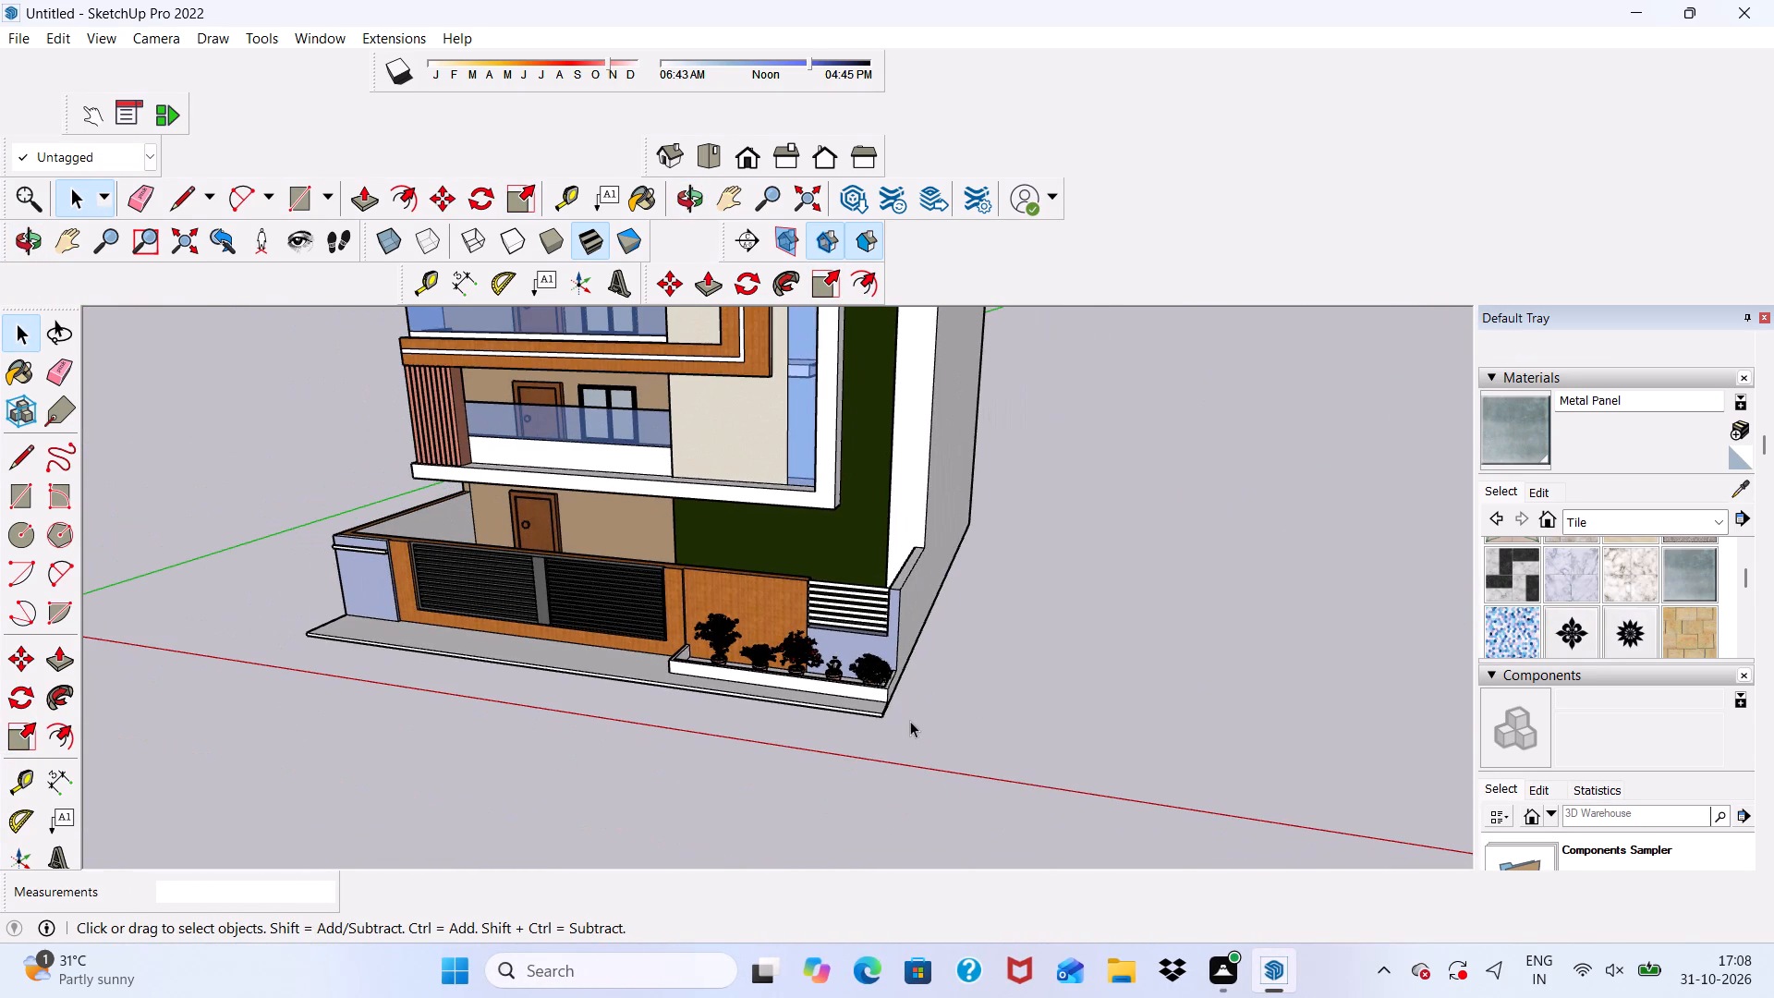
{"action": "scroll", "coordinate": [1117, 759], "scroll_direction": "up", "scroll_amount": 1}
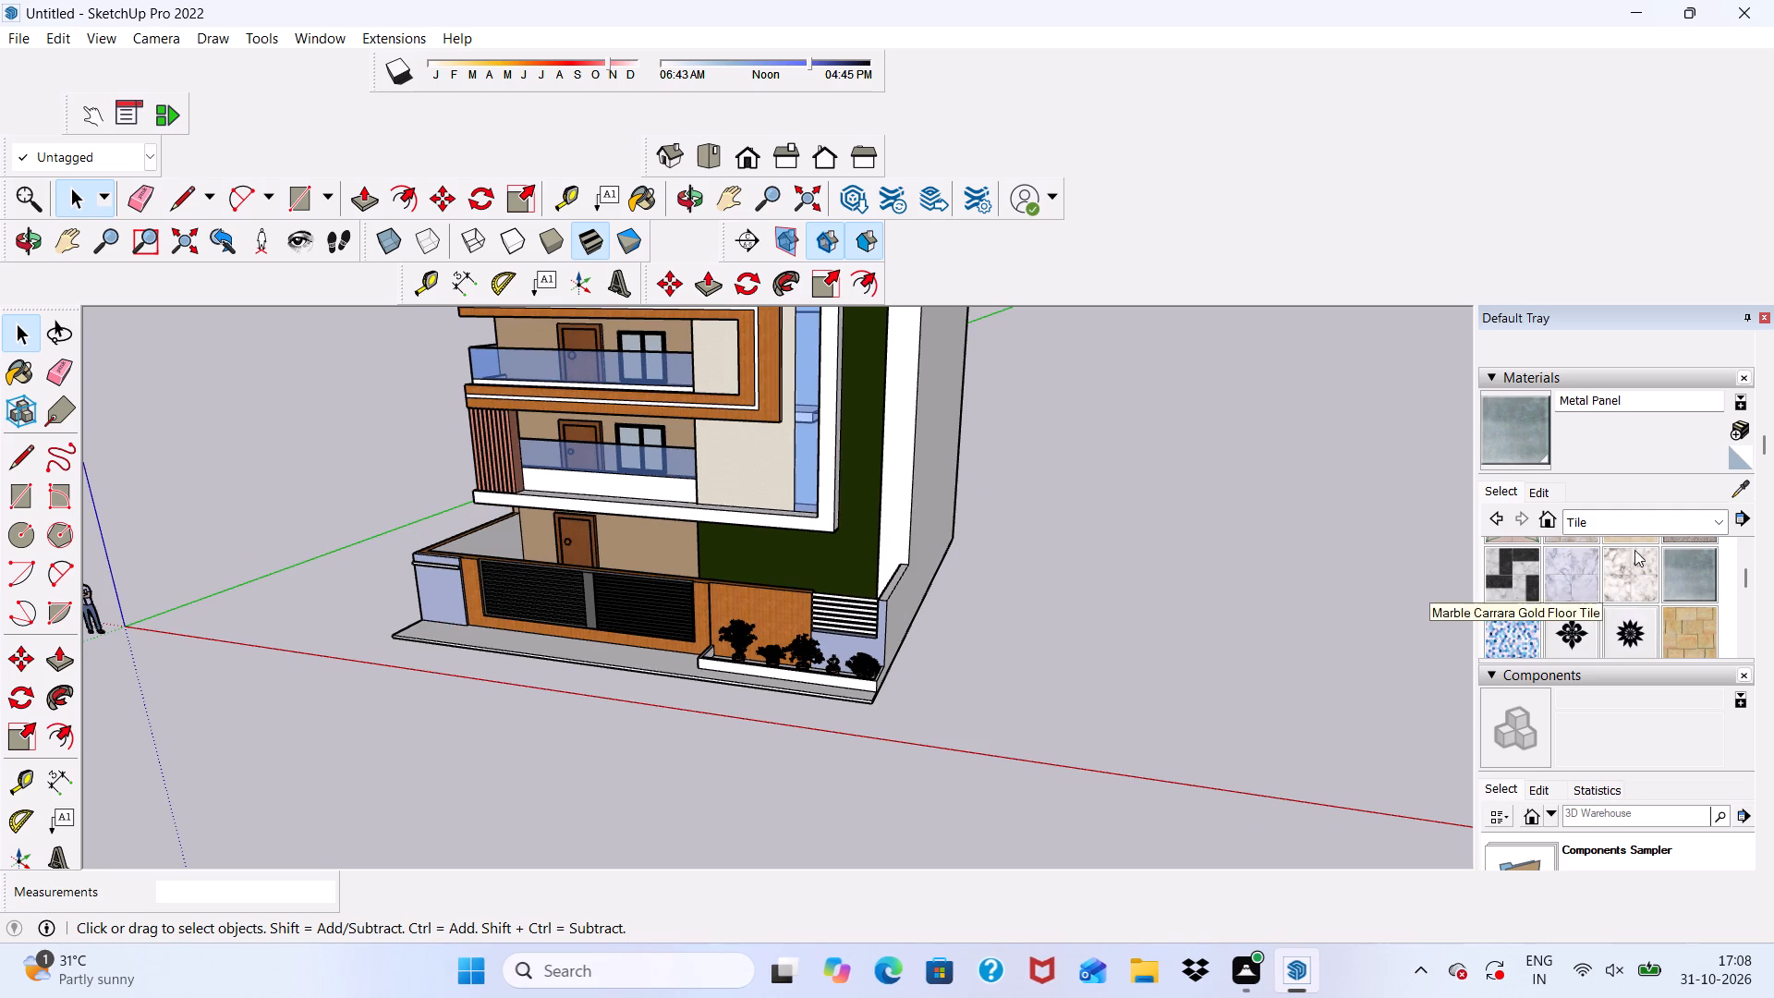
Paint the seven horizontal bars of the boundary wall opening above the planter with 0136_Charcoal from the Colors-Named materials.
{"action": "left_click", "coordinate": [1711, 517]}
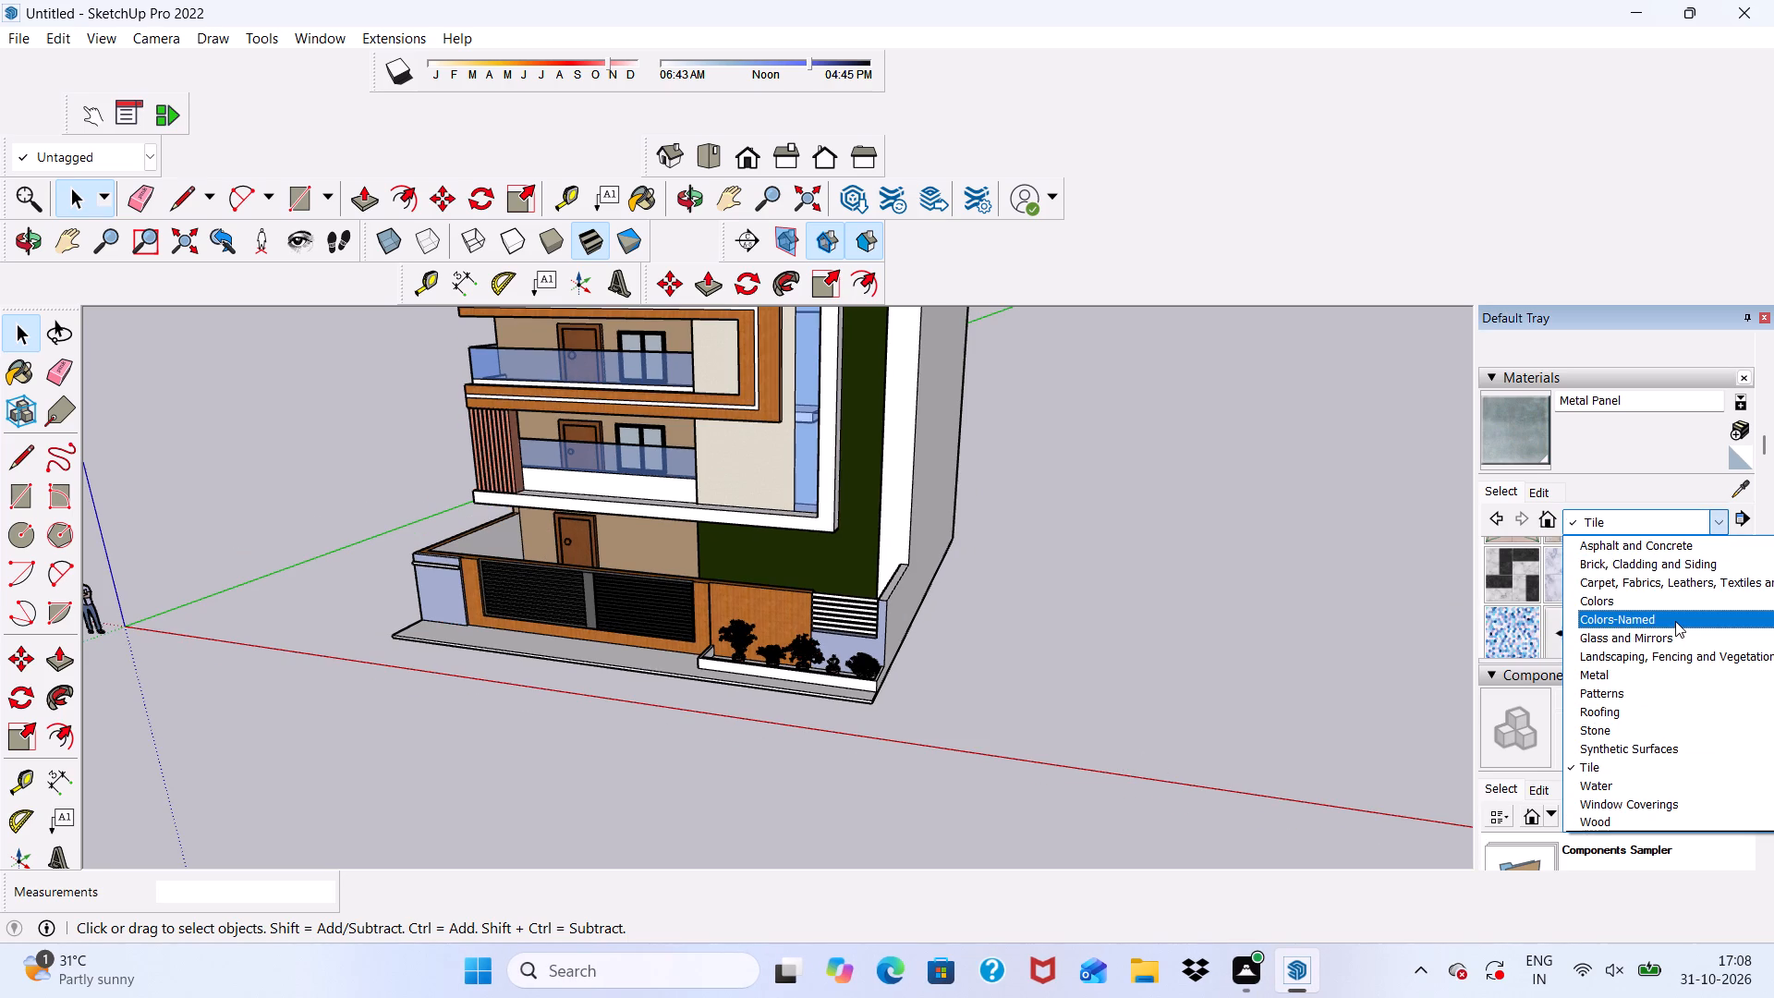
{"action": "left_click", "coordinate": [1675, 621]}
{"action": "scroll", "coordinate": [1675, 618], "scroll_direction": "down", "scroll_amount": 17}
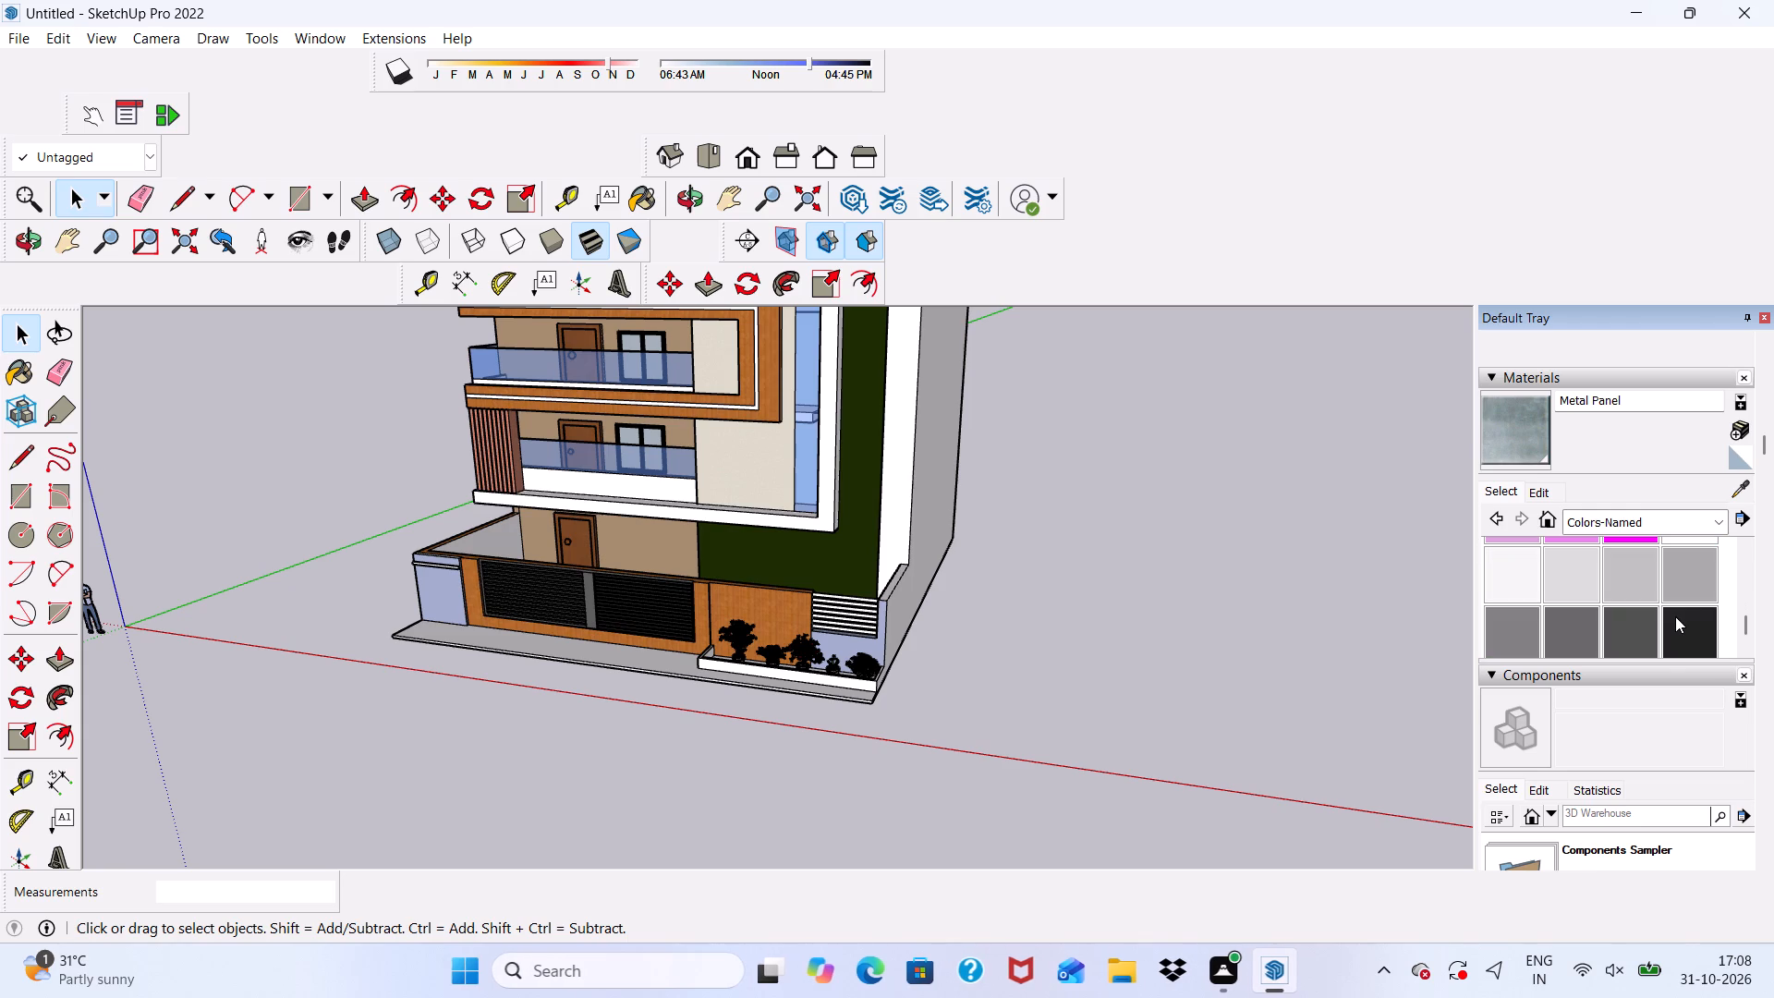
{"action": "left_click", "coordinate": [1680, 616]}
{"action": "scroll", "coordinate": [492, 593], "scroll_direction": "up", "scroll_amount": 5}
{"action": "scroll", "coordinate": [529, 559], "scroll_direction": "down", "scroll_amount": 1}
{"action": "scroll", "coordinate": [1075, 611], "scroll_direction": "up", "scroll_amount": 5}
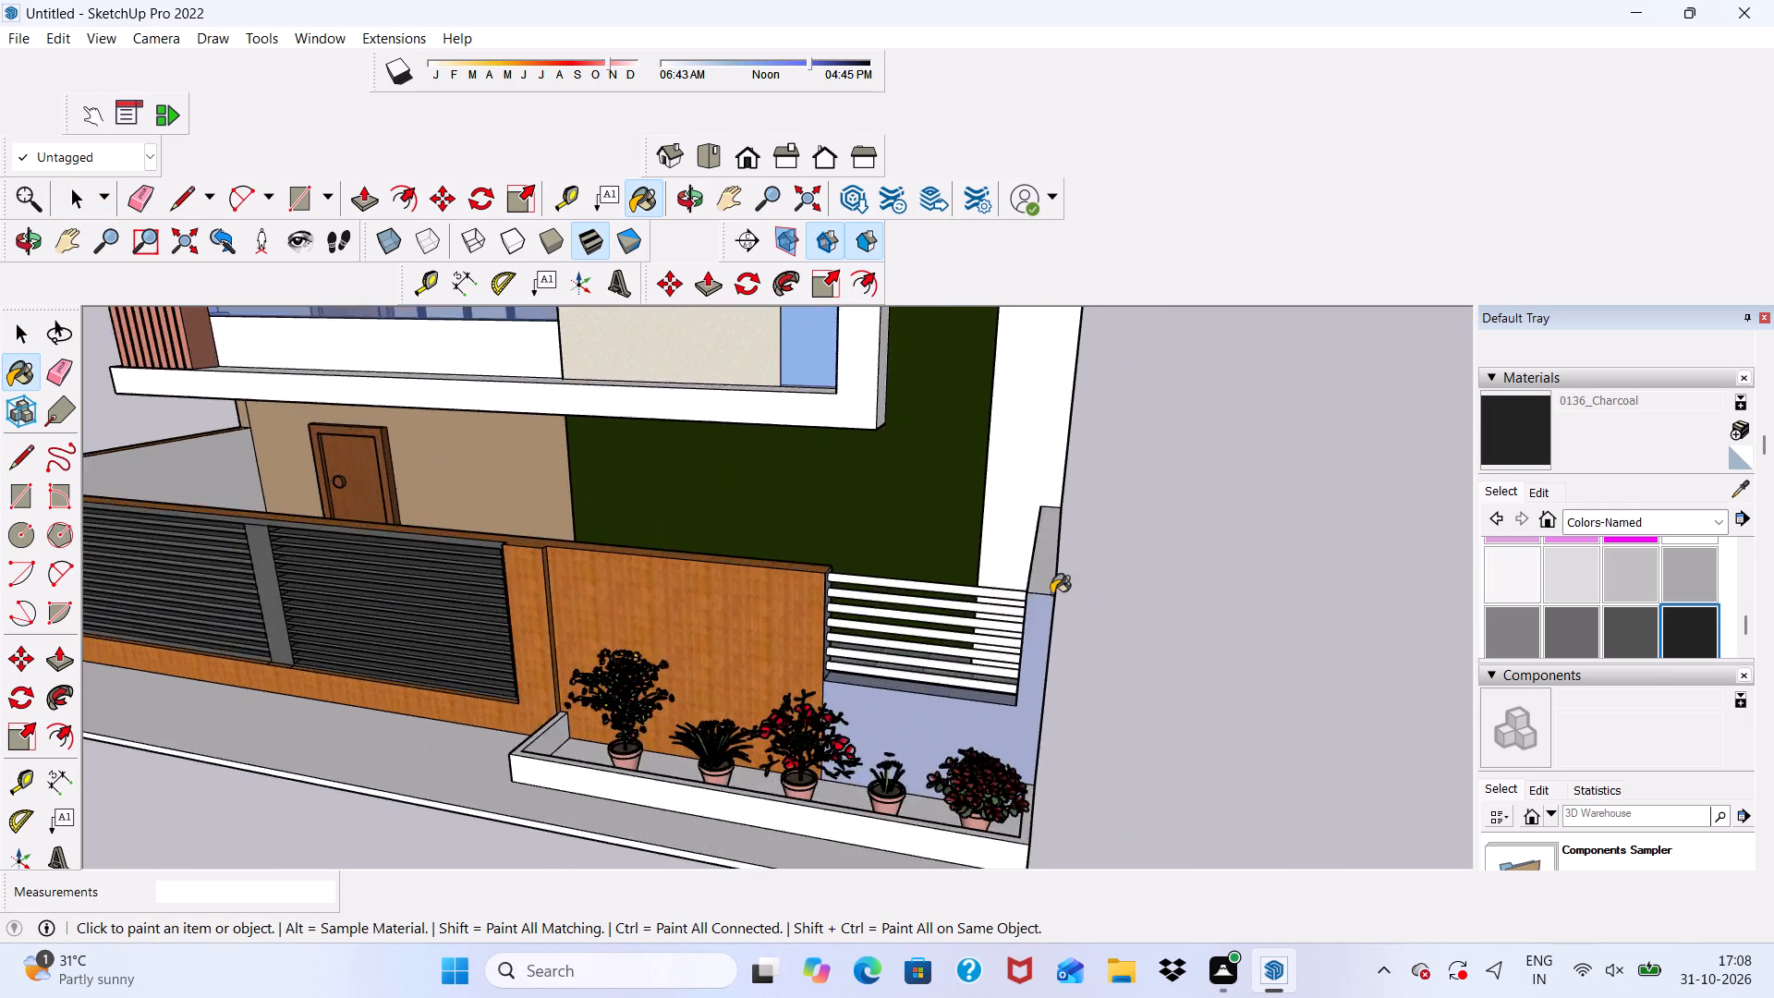
{"action": "scroll", "coordinate": [1051, 594], "scroll_direction": "up", "scroll_amount": 11}
{"action": "scroll", "coordinate": [896, 615], "scroll_direction": "down", "scroll_amount": 1}
{"action": "left_click", "coordinate": [905, 588]}
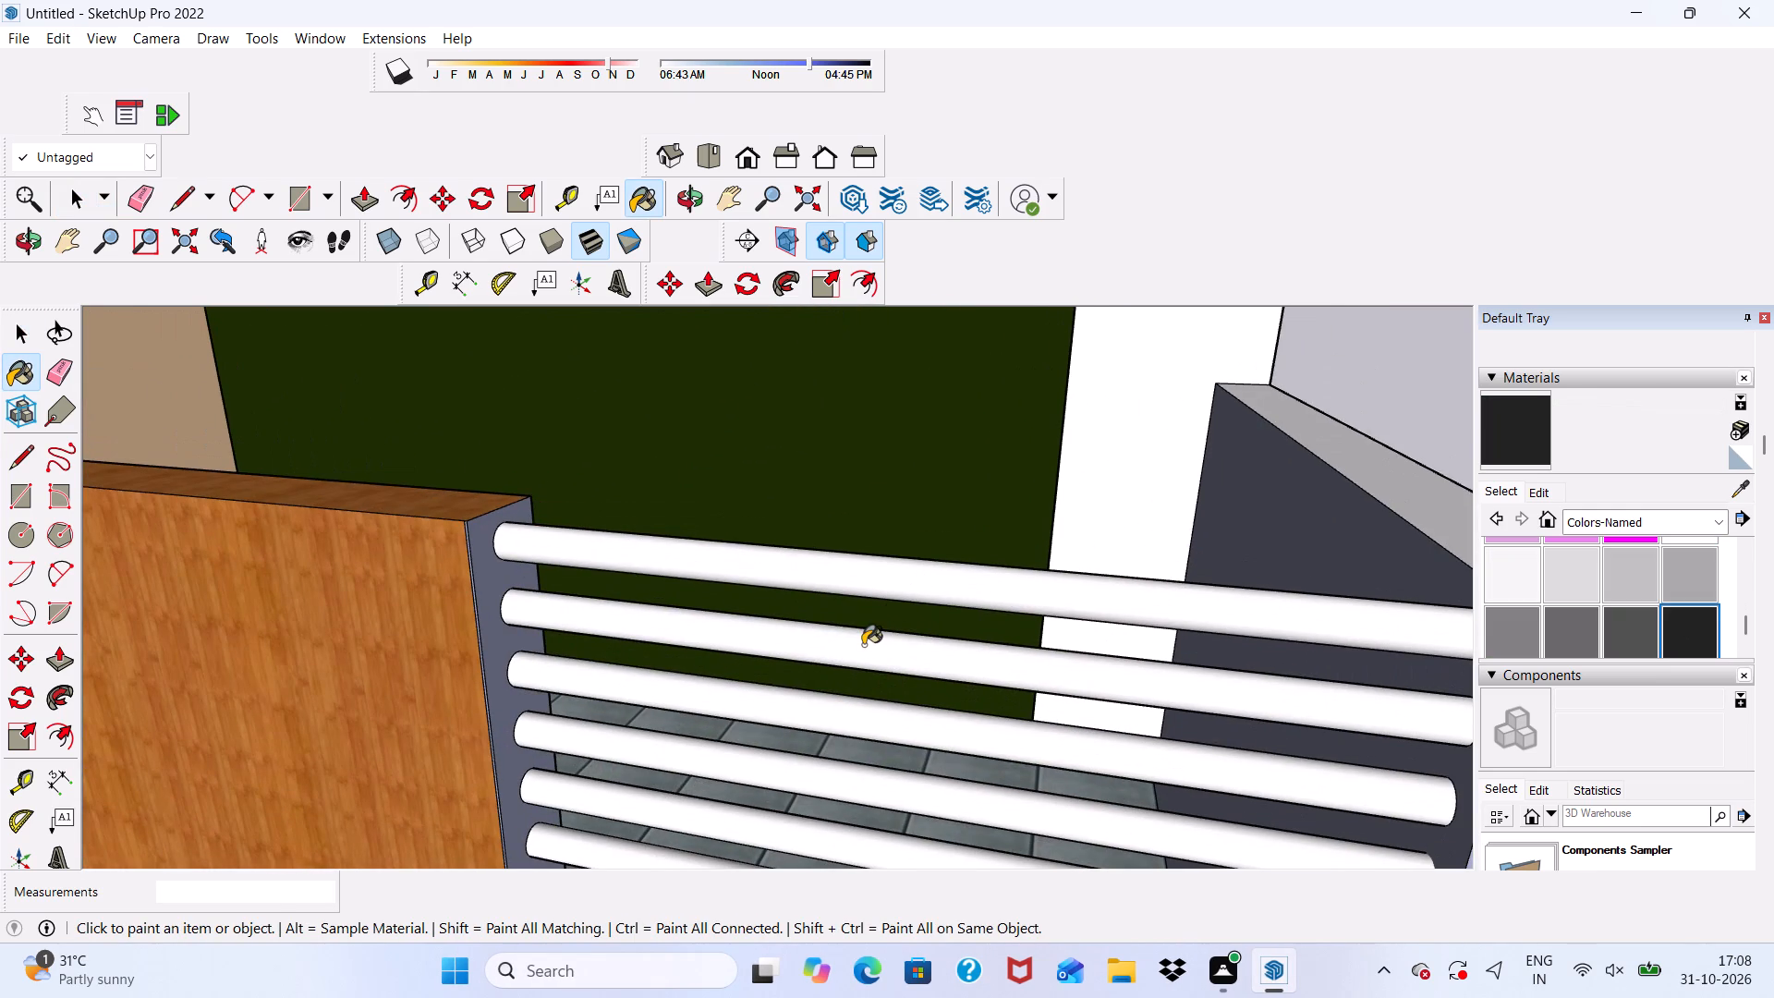
{"action": "left_click", "coordinate": [863, 645]}
{"action": "left_click", "coordinate": [831, 724]}
{"action": "left_click", "coordinate": [784, 778]}
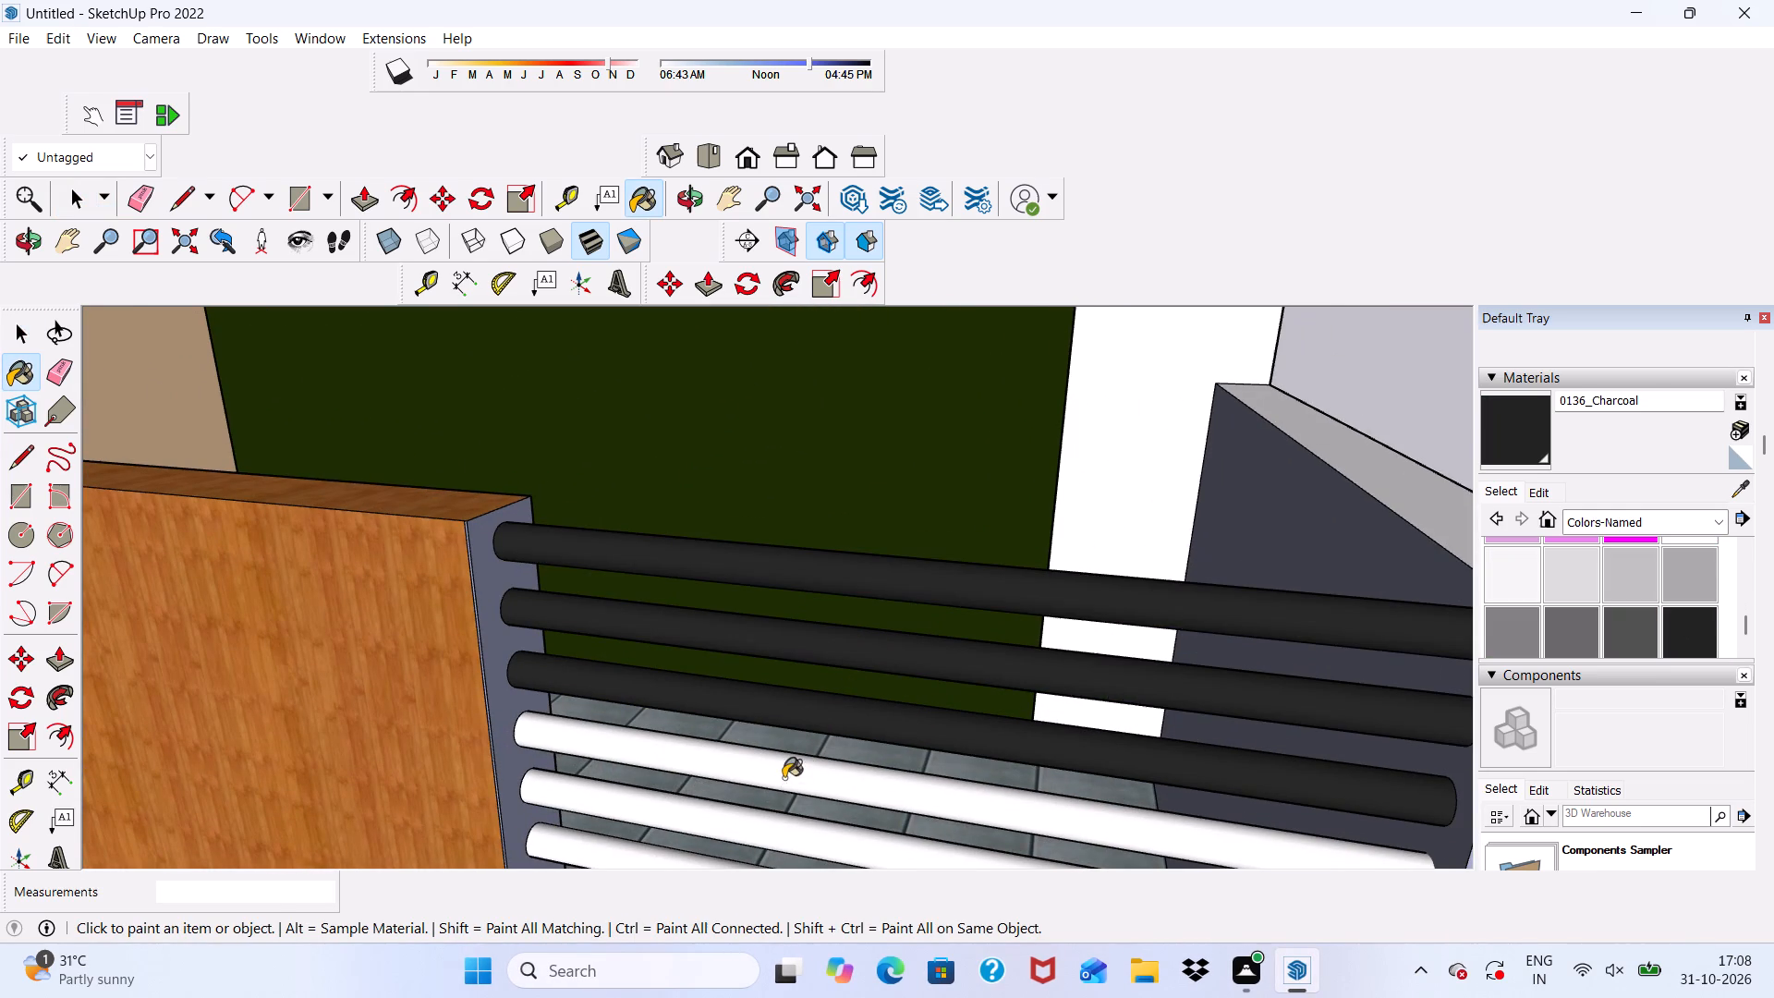
{"action": "left_click", "coordinate": [683, 816]}
{"action": "scroll", "coordinate": [711, 677], "scroll_direction": "down", "scroll_amount": 6}
{"action": "scroll", "coordinate": [699, 790], "scroll_direction": "up", "scroll_amount": 5}
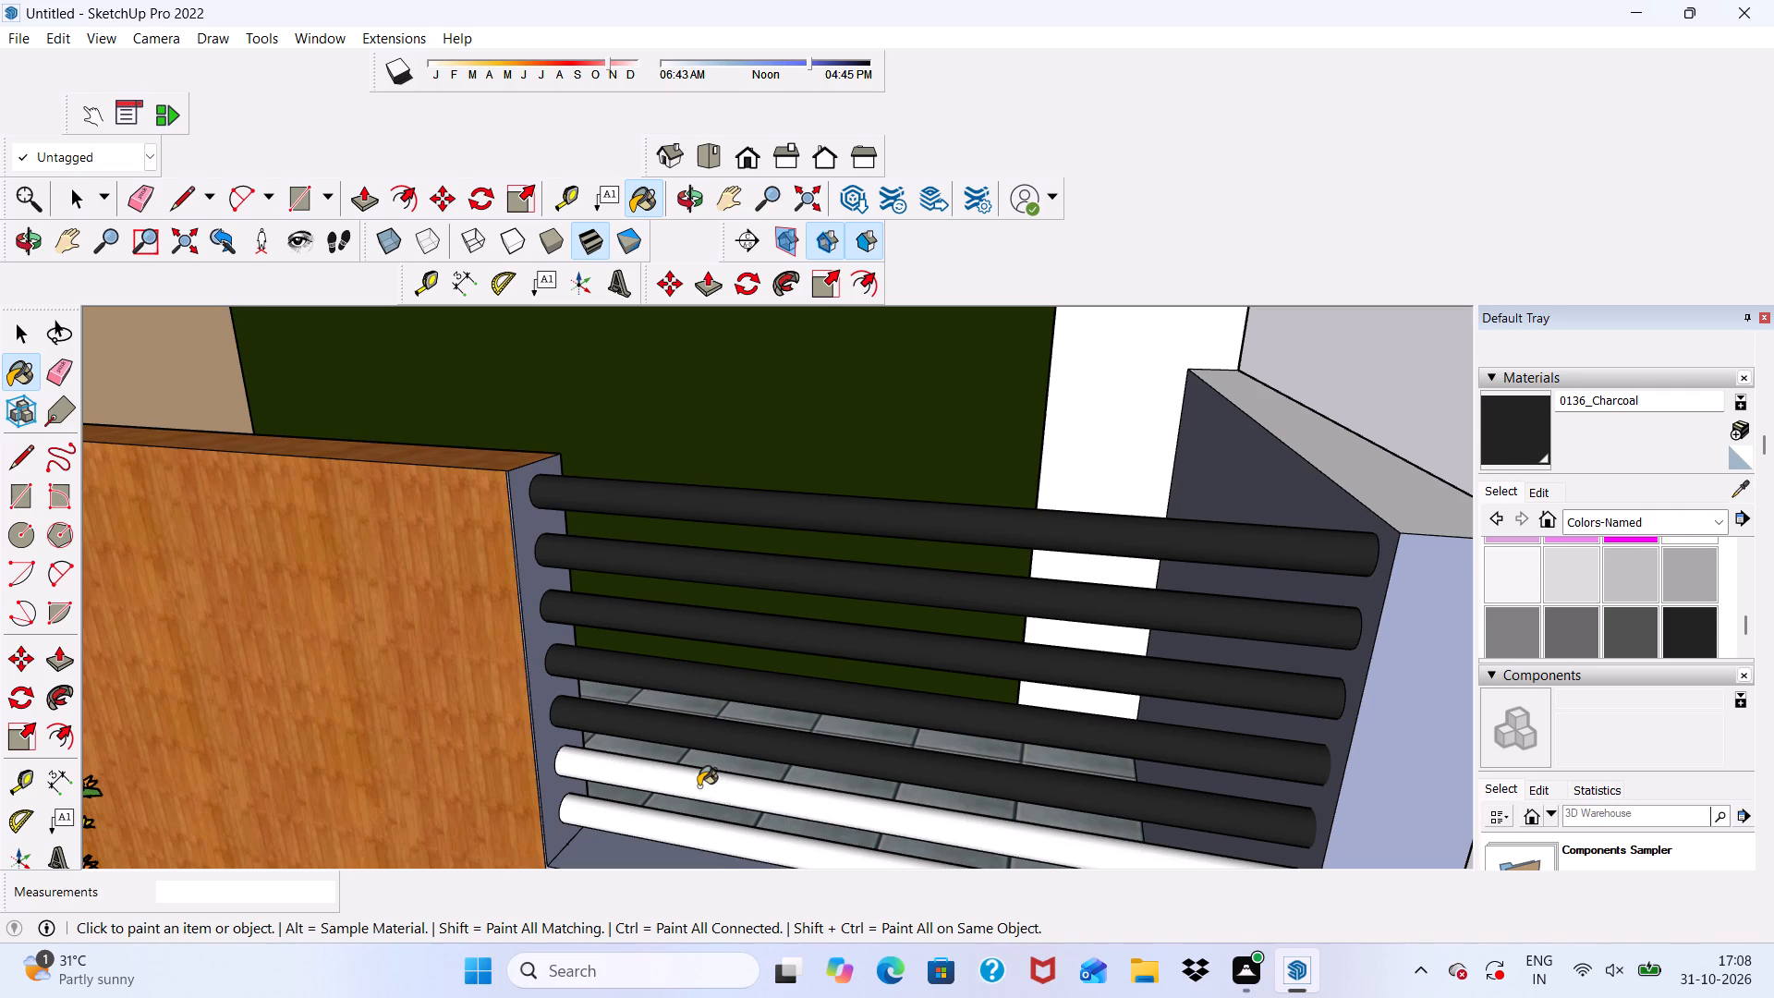
{"action": "left_click", "coordinate": [699, 786]}
{"action": "left_click", "coordinate": [687, 822]}
{"action": "scroll", "coordinate": [673, 676], "scroll_direction": "down", "scroll_amount": 5}
{"action": "middle_click_drag", "start_coordinate": [805, 746], "coordinate": [1182, 673]}
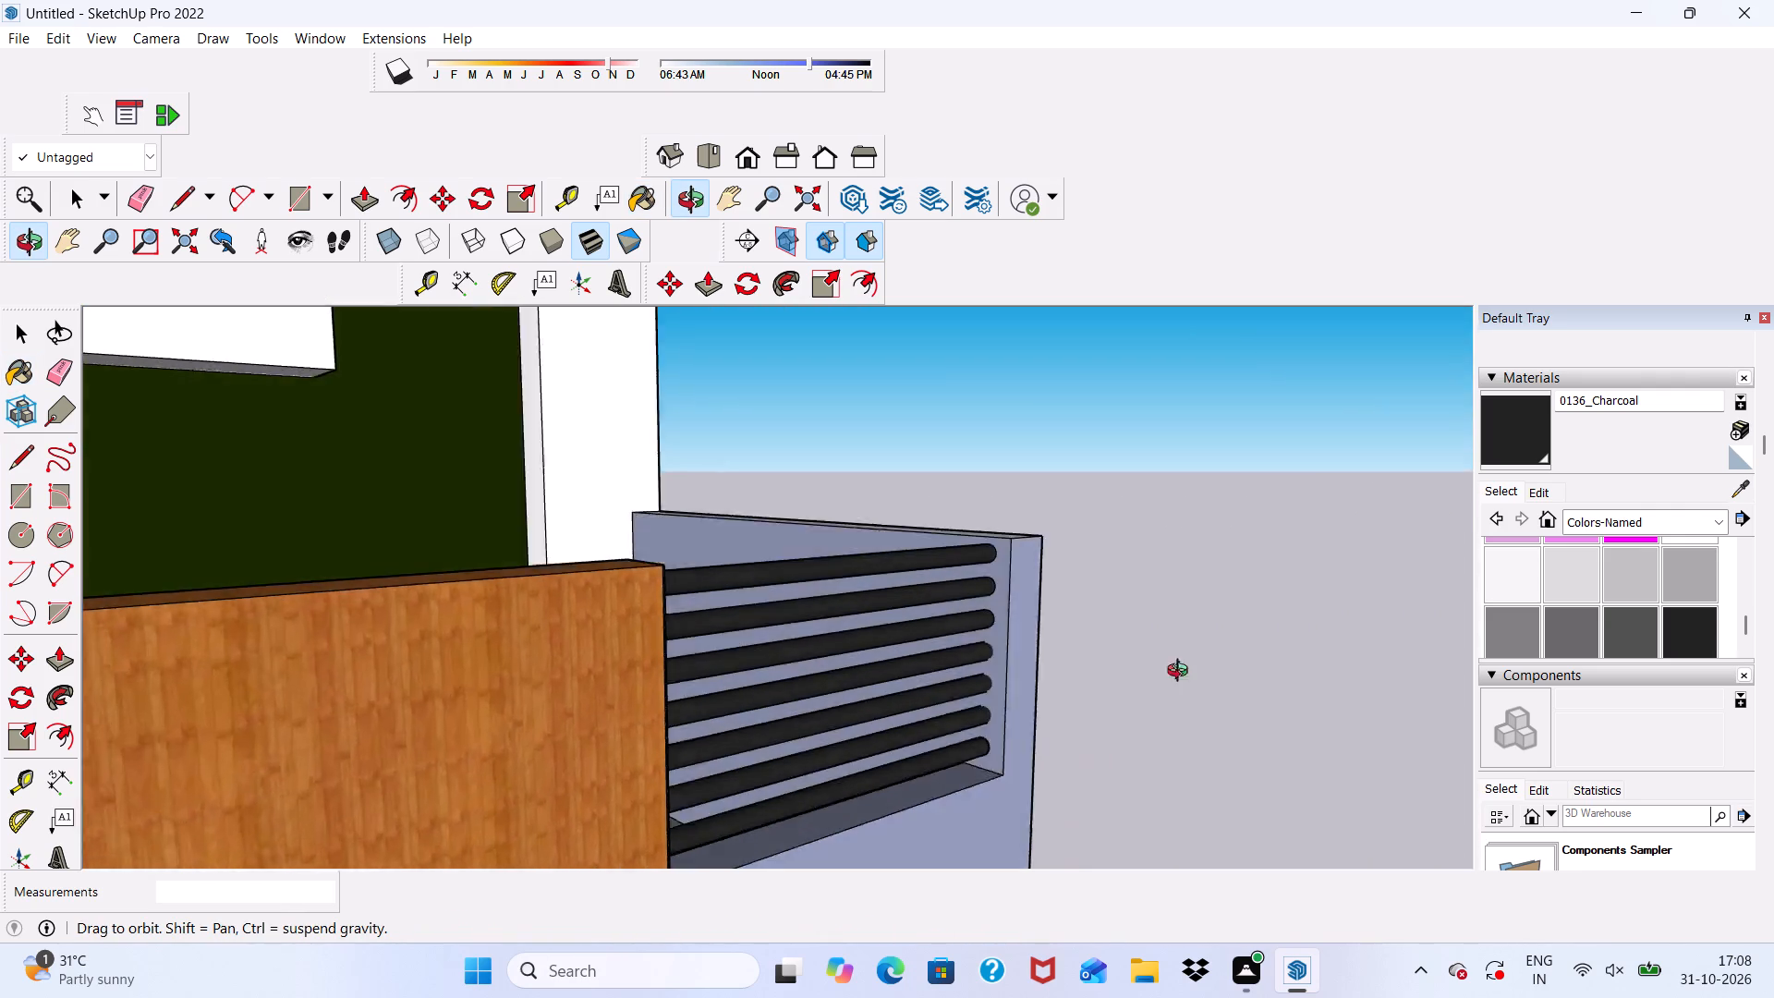
{"action": "middle_click_drag", "start_coordinate": [1182, 673], "coordinate": [815, 702]}
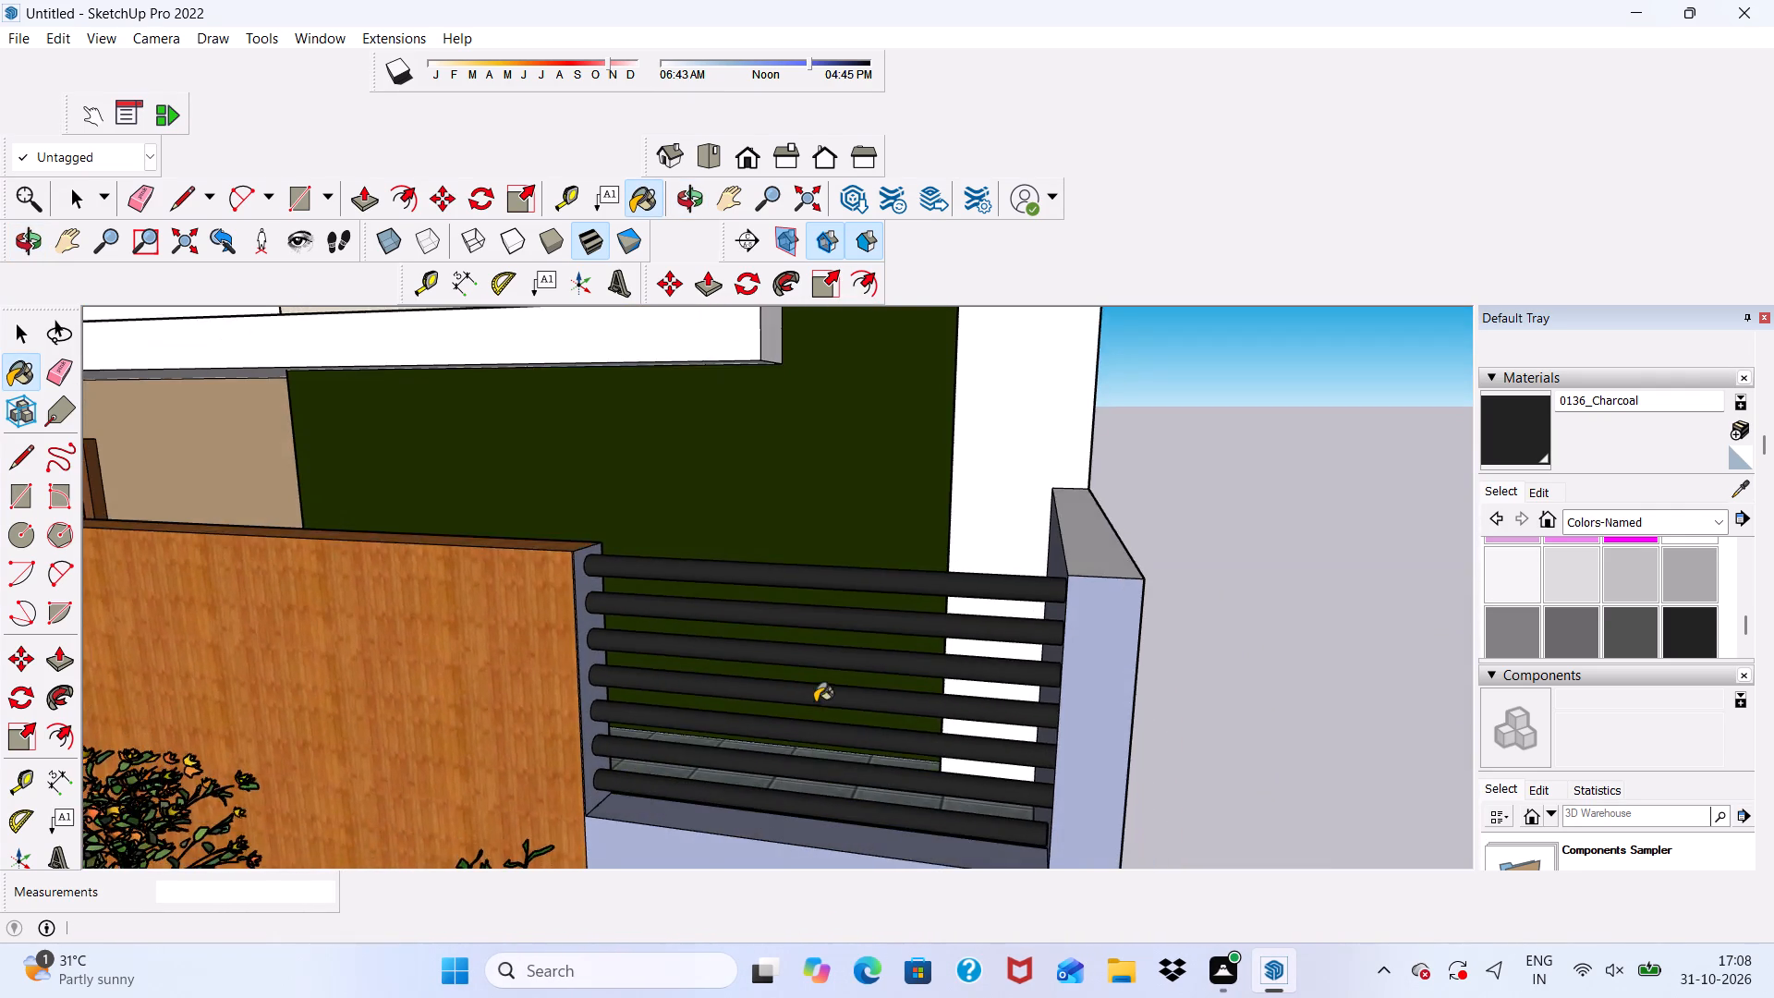
{"action": "scroll", "coordinate": [796, 679], "scroll_direction": "down", "scroll_amount": 6}
{"action": "middle_click_drag", "start_coordinate": [899, 725], "coordinate": [1063, 777]}
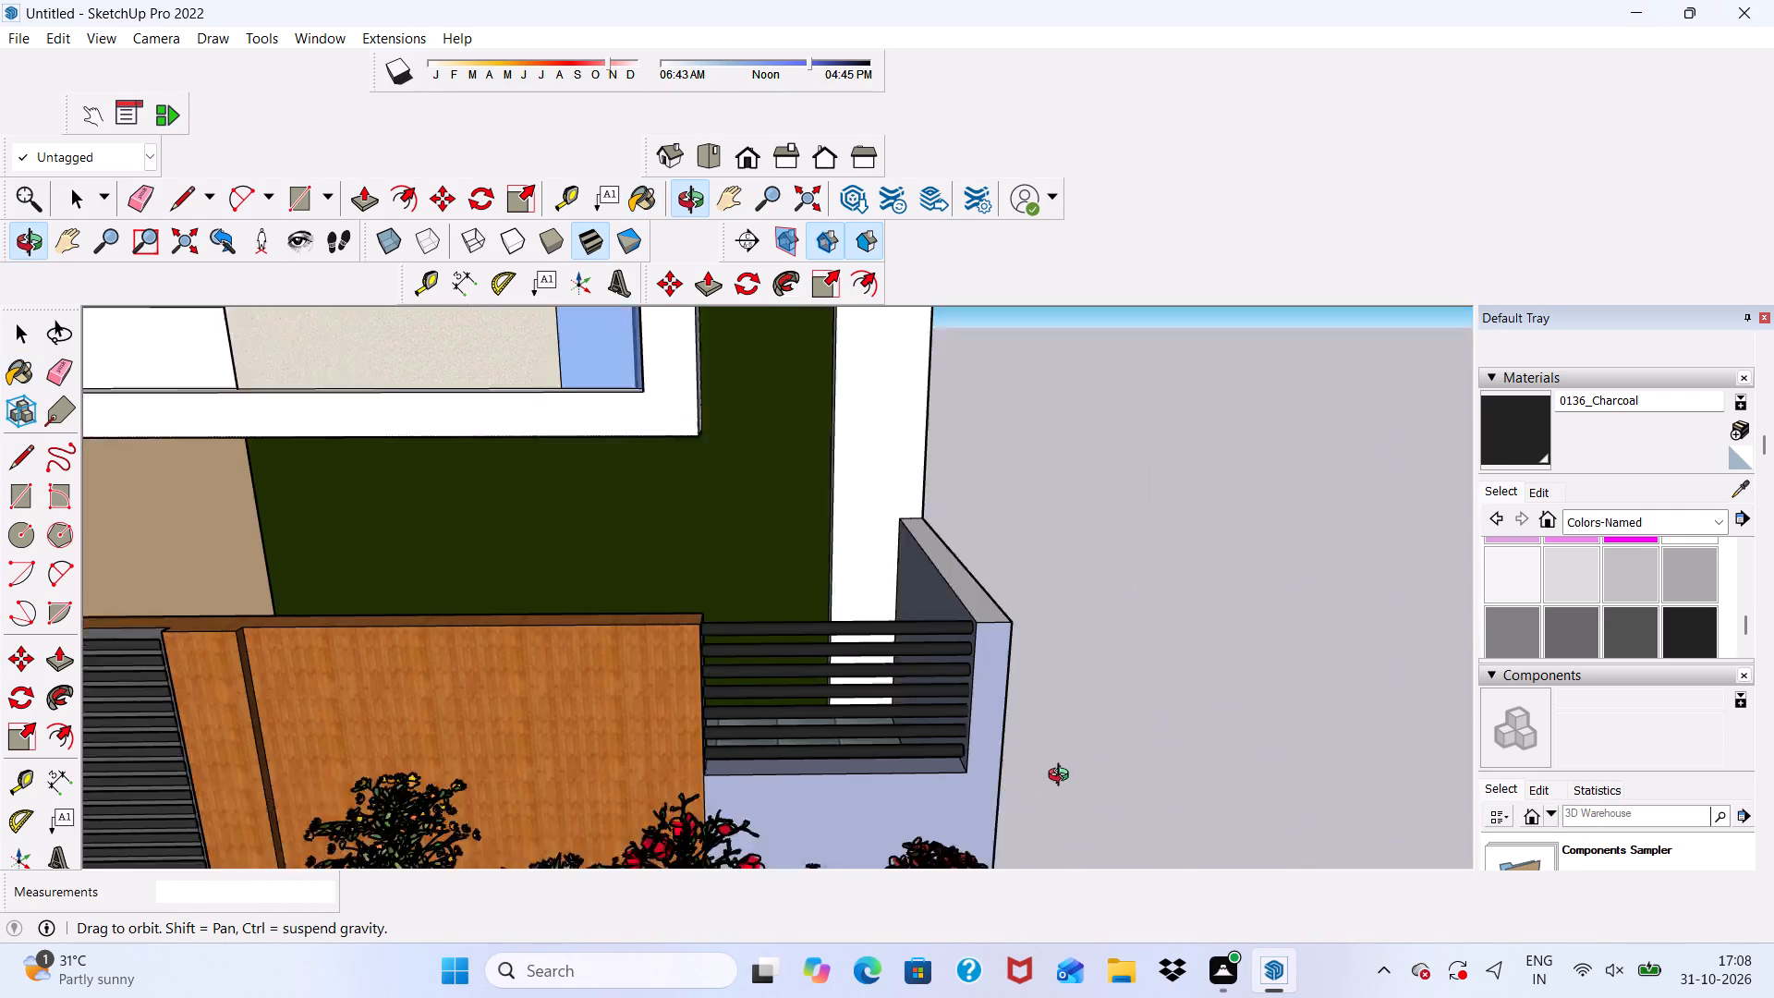
Examine the charcoal boundary-wall bars, the planter and the tiled front yard from several angles.
{"action": "middle_click_drag", "start_coordinate": [1063, 777], "coordinate": [1063, 797]}
{"action": "key", "text": "space"}
{"action": "scroll", "coordinate": [1134, 704], "scroll_direction": "down", "scroll_amount": 5}
{"action": "middle_click_drag", "start_coordinate": [1057, 765], "coordinate": [998, 569]}
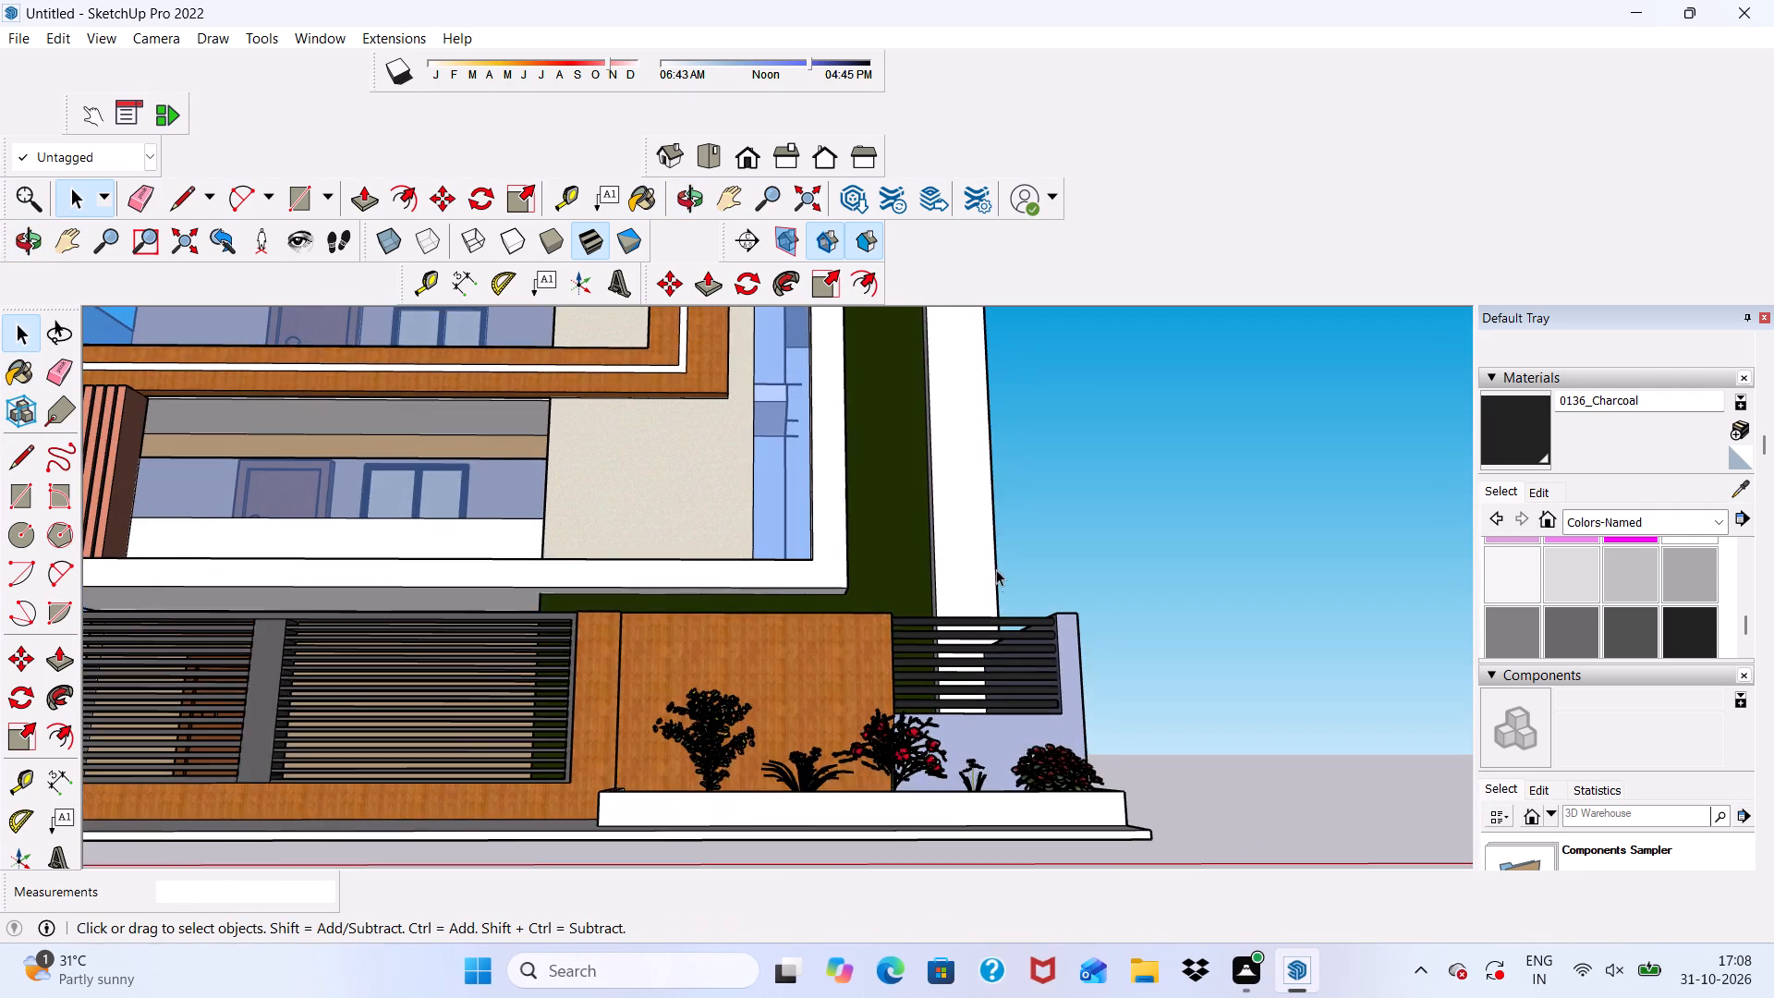
{"action": "scroll", "coordinate": [996, 637], "scroll_direction": "down", "scroll_amount": 9}
{"action": "scroll", "coordinate": [748, 793], "scroll_direction": "up", "scroll_amount": 6}
{"action": "scroll", "coordinate": [564, 599], "scroll_direction": "down", "scroll_amount": 3}
{"action": "middle_click_drag", "start_coordinate": [542, 585], "coordinate": [273, 917]}
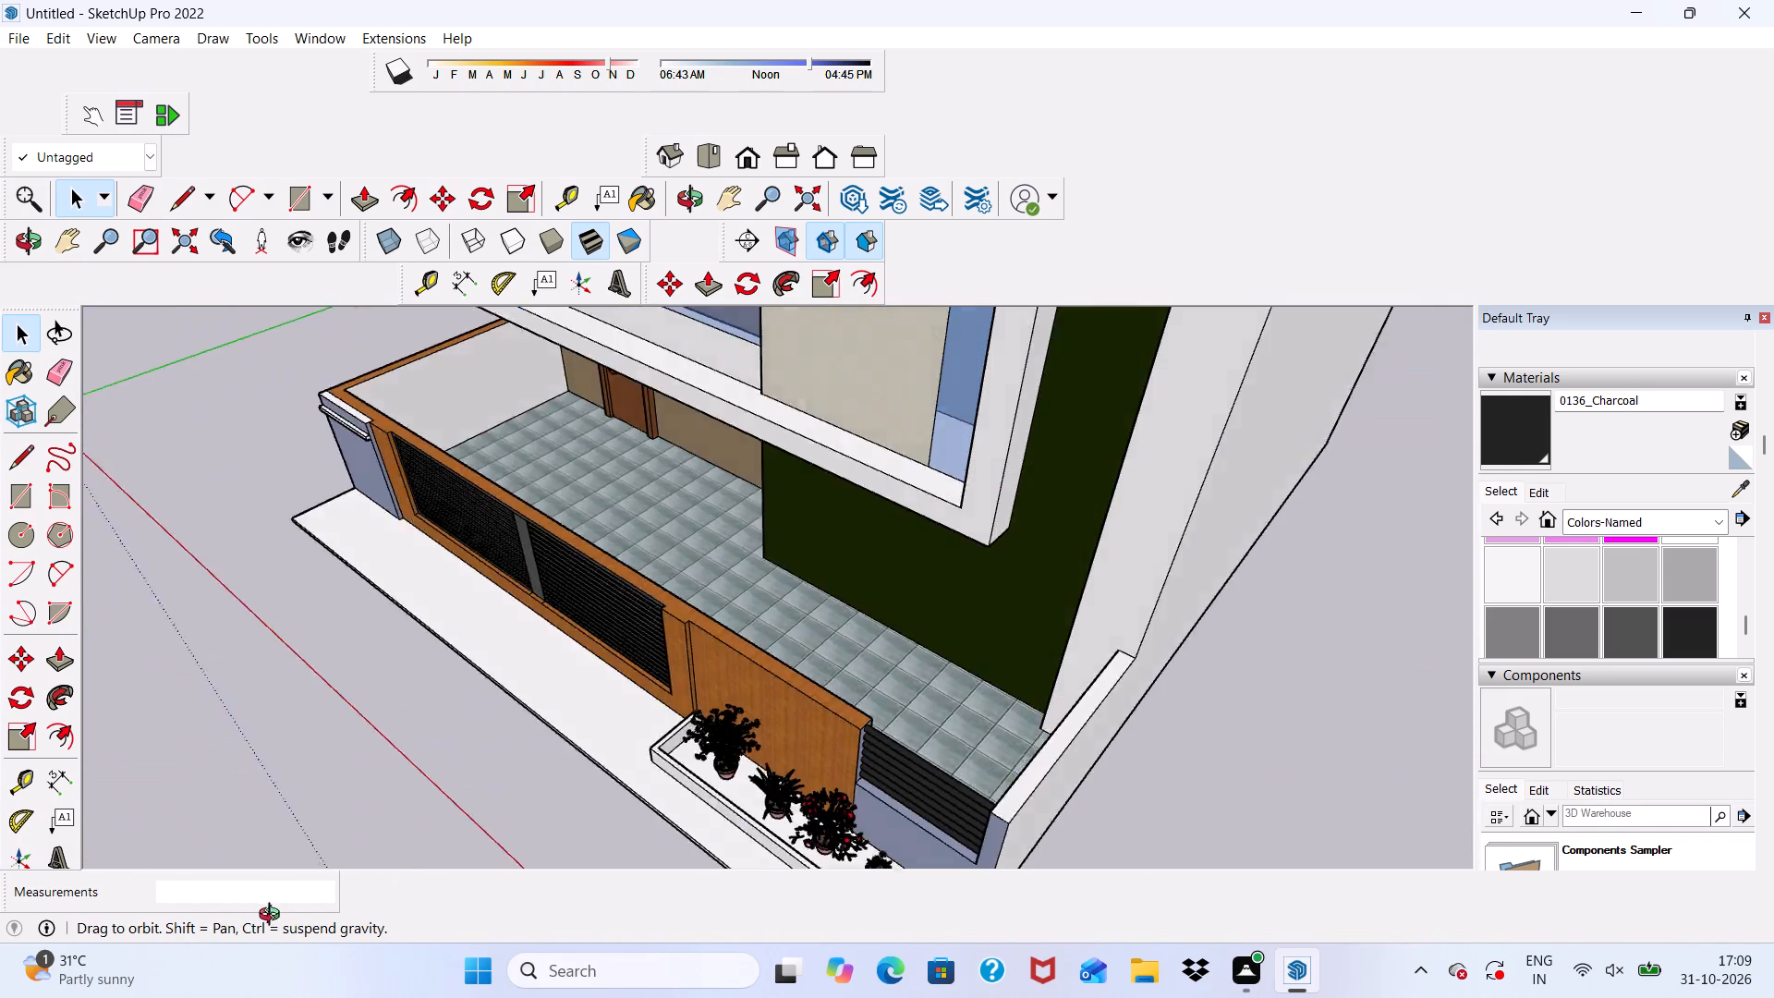
{"action": "middle_click_drag", "start_coordinate": [273, 917], "coordinate": [355, 934]}
{"action": "scroll", "coordinate": [448, 801], "scroll_direction": "up", "scroll_amount": 2}
{"action": "scroll", "coordinate": [507, 731], "scroll_direction": "down", "scroll_amount": 5}
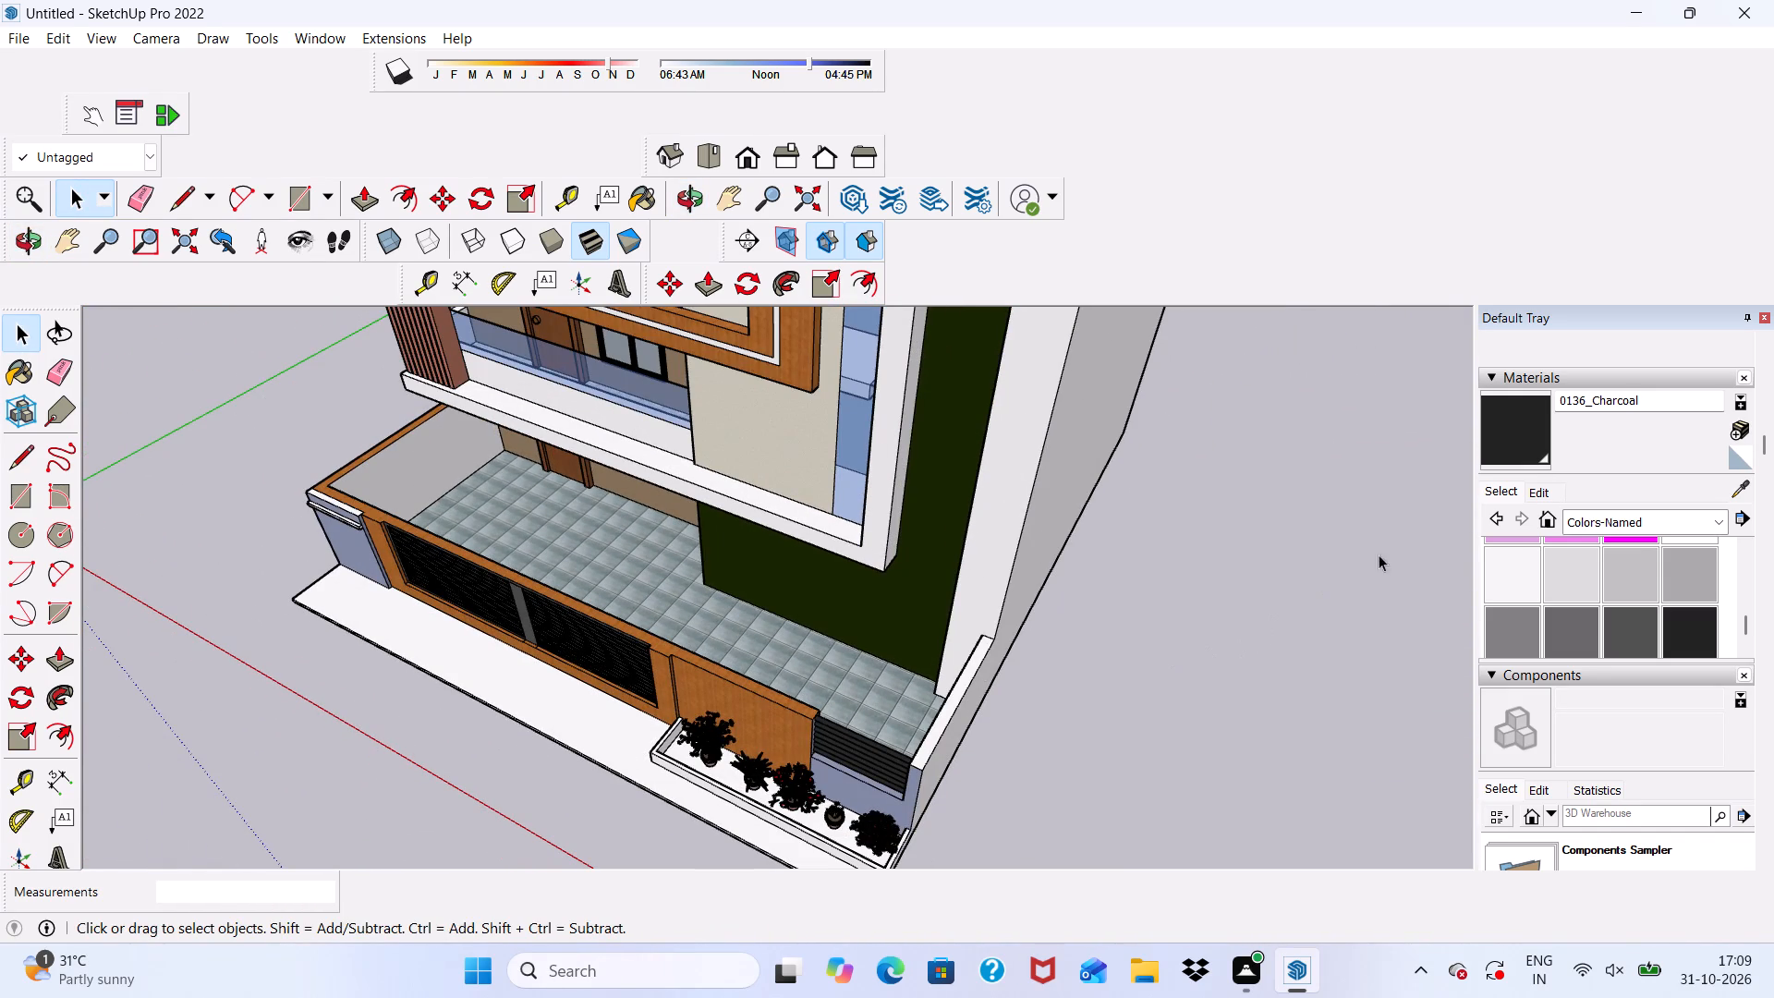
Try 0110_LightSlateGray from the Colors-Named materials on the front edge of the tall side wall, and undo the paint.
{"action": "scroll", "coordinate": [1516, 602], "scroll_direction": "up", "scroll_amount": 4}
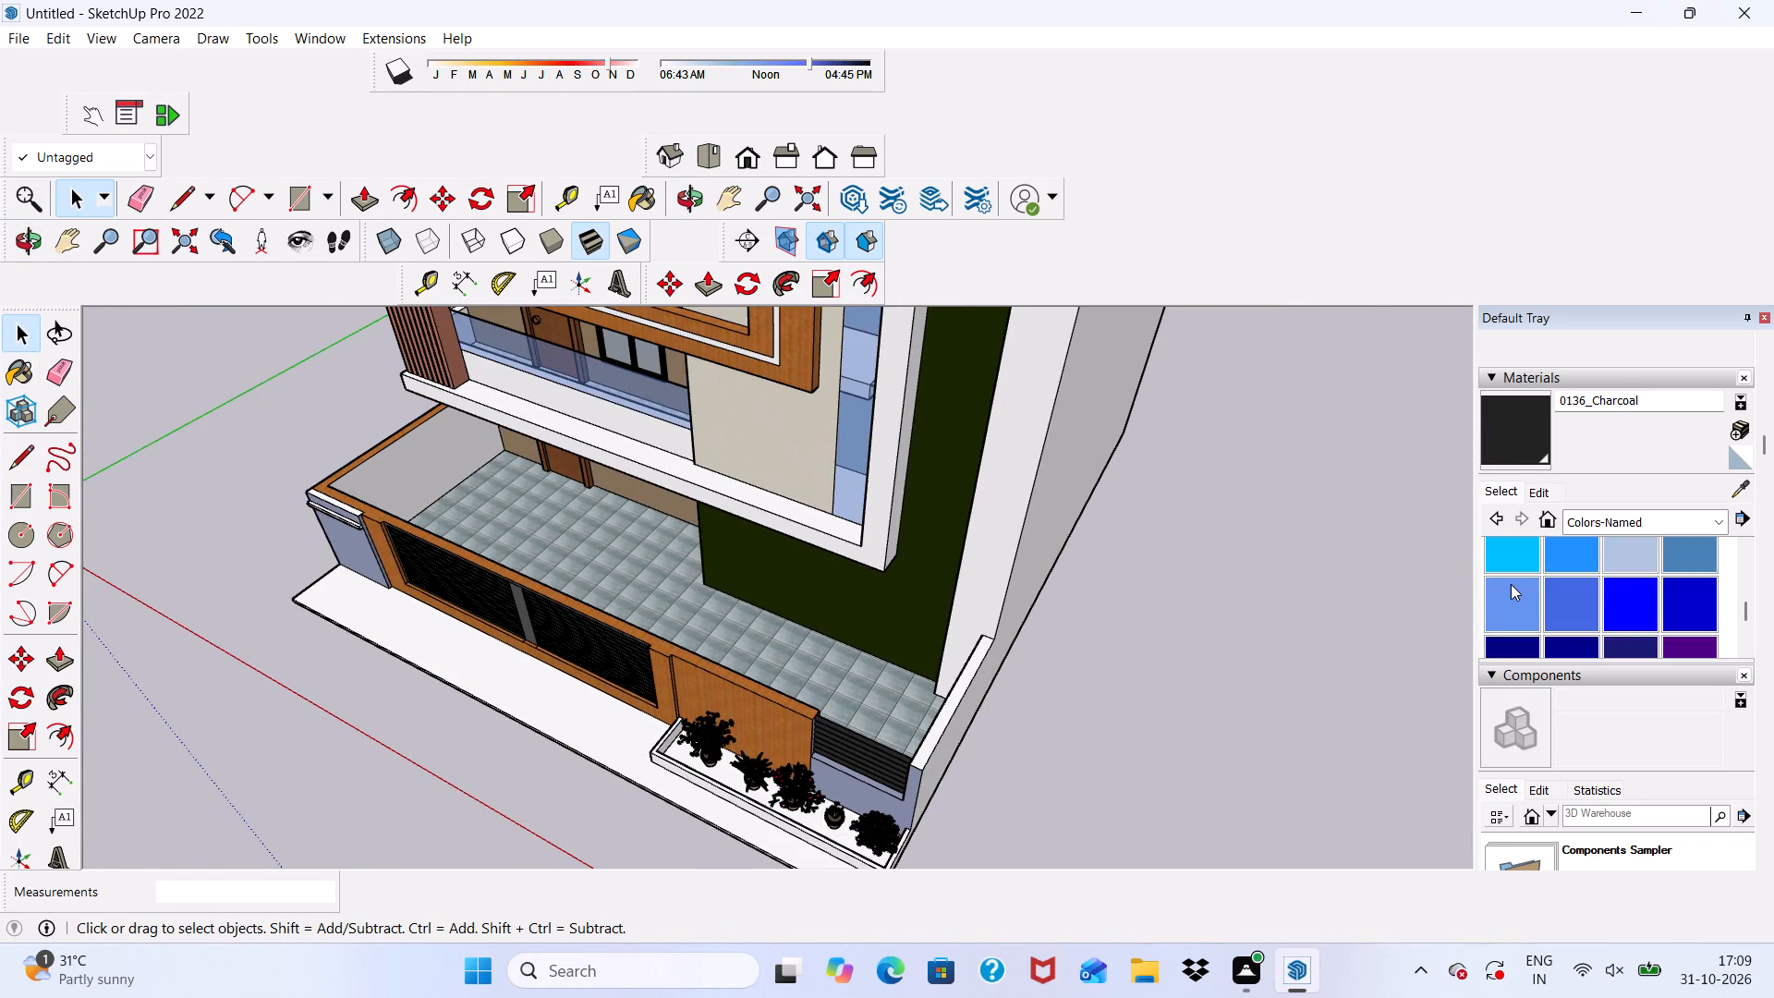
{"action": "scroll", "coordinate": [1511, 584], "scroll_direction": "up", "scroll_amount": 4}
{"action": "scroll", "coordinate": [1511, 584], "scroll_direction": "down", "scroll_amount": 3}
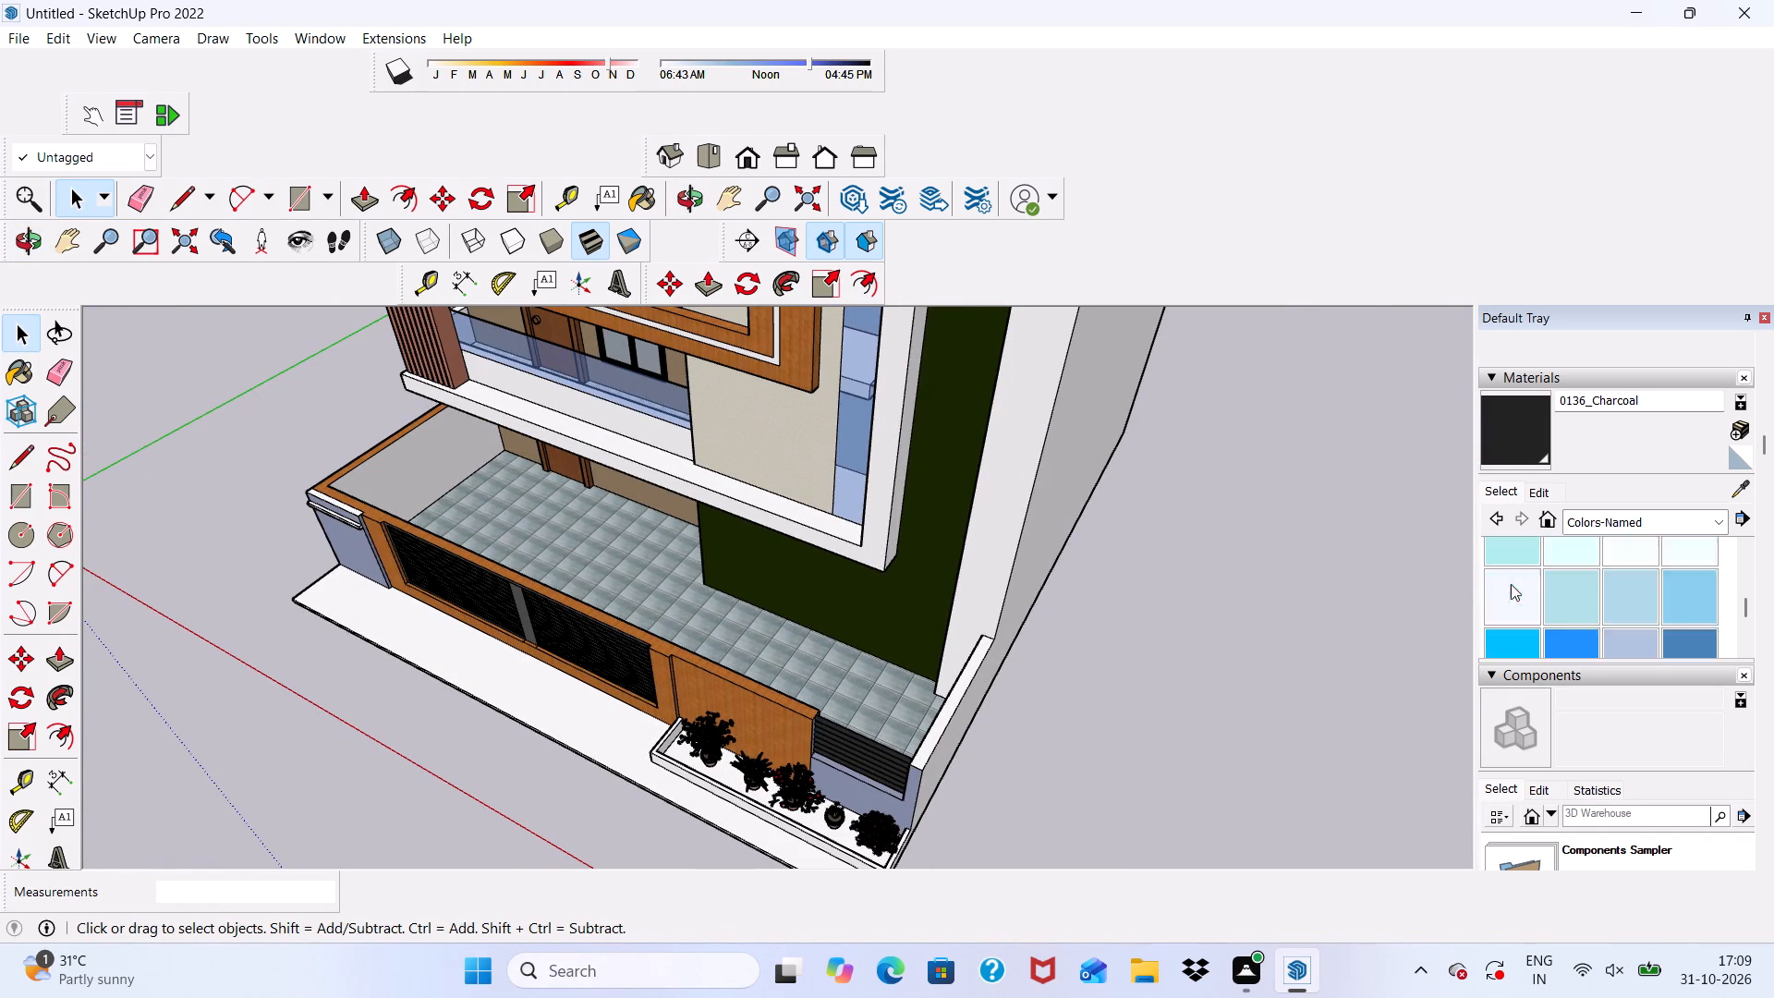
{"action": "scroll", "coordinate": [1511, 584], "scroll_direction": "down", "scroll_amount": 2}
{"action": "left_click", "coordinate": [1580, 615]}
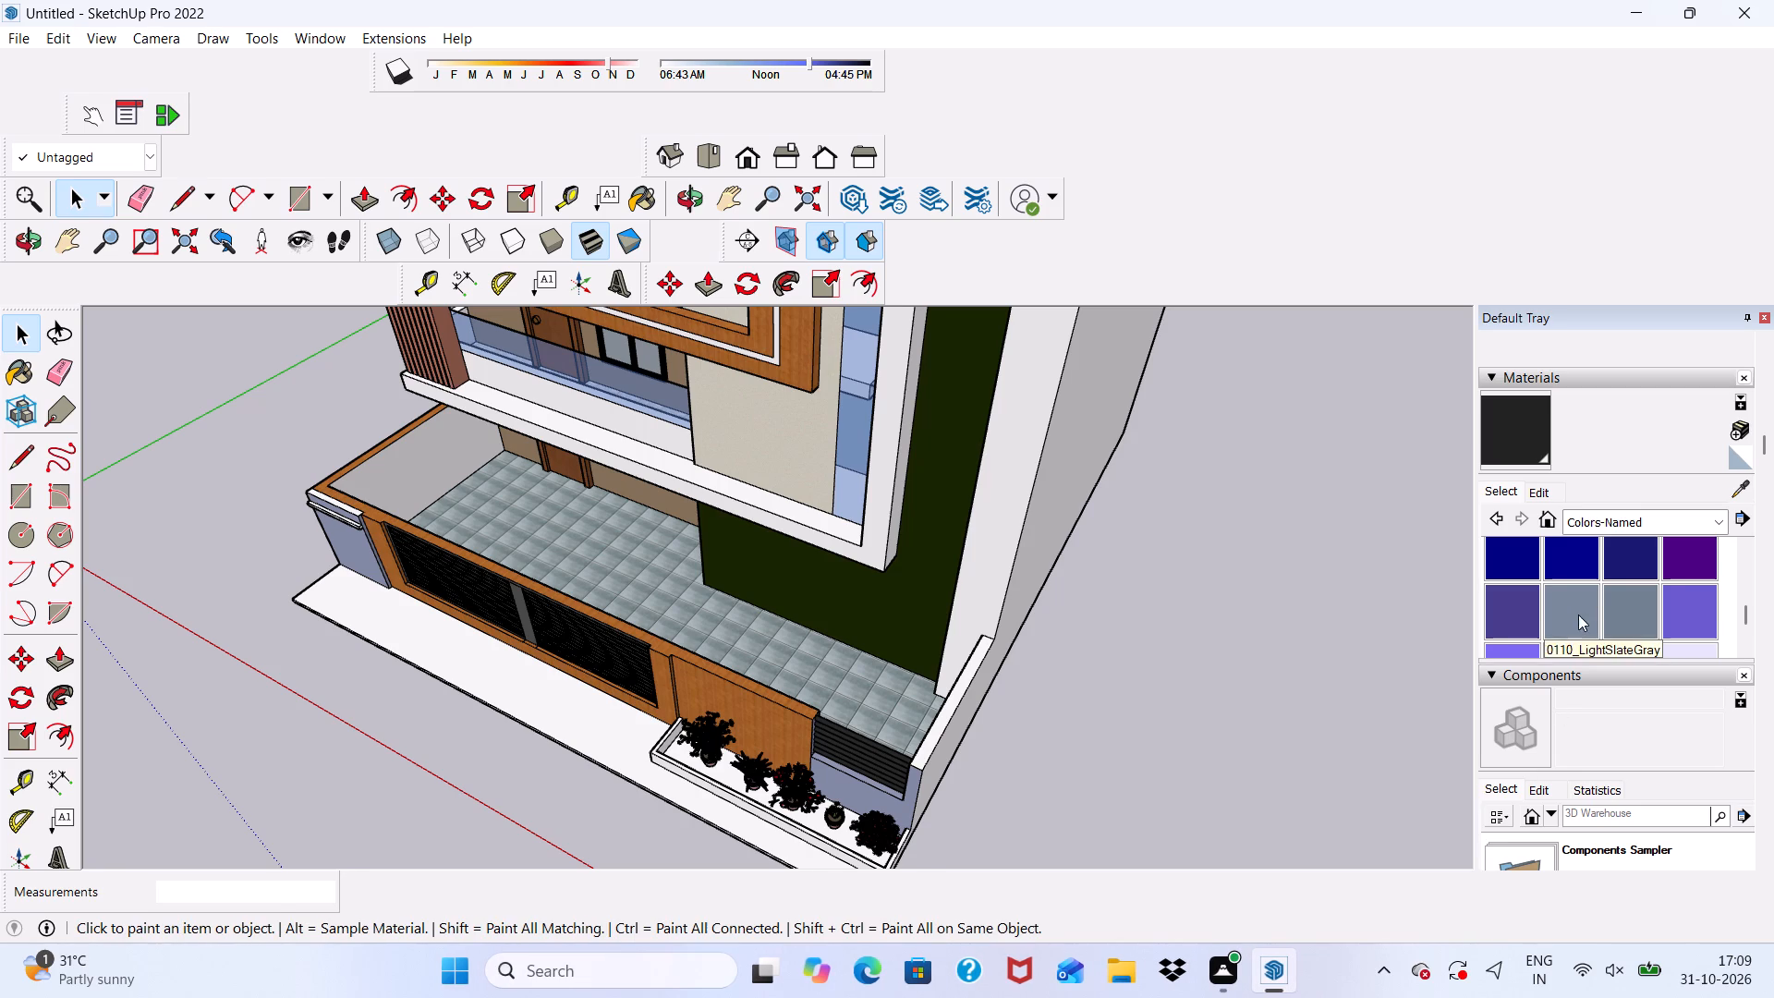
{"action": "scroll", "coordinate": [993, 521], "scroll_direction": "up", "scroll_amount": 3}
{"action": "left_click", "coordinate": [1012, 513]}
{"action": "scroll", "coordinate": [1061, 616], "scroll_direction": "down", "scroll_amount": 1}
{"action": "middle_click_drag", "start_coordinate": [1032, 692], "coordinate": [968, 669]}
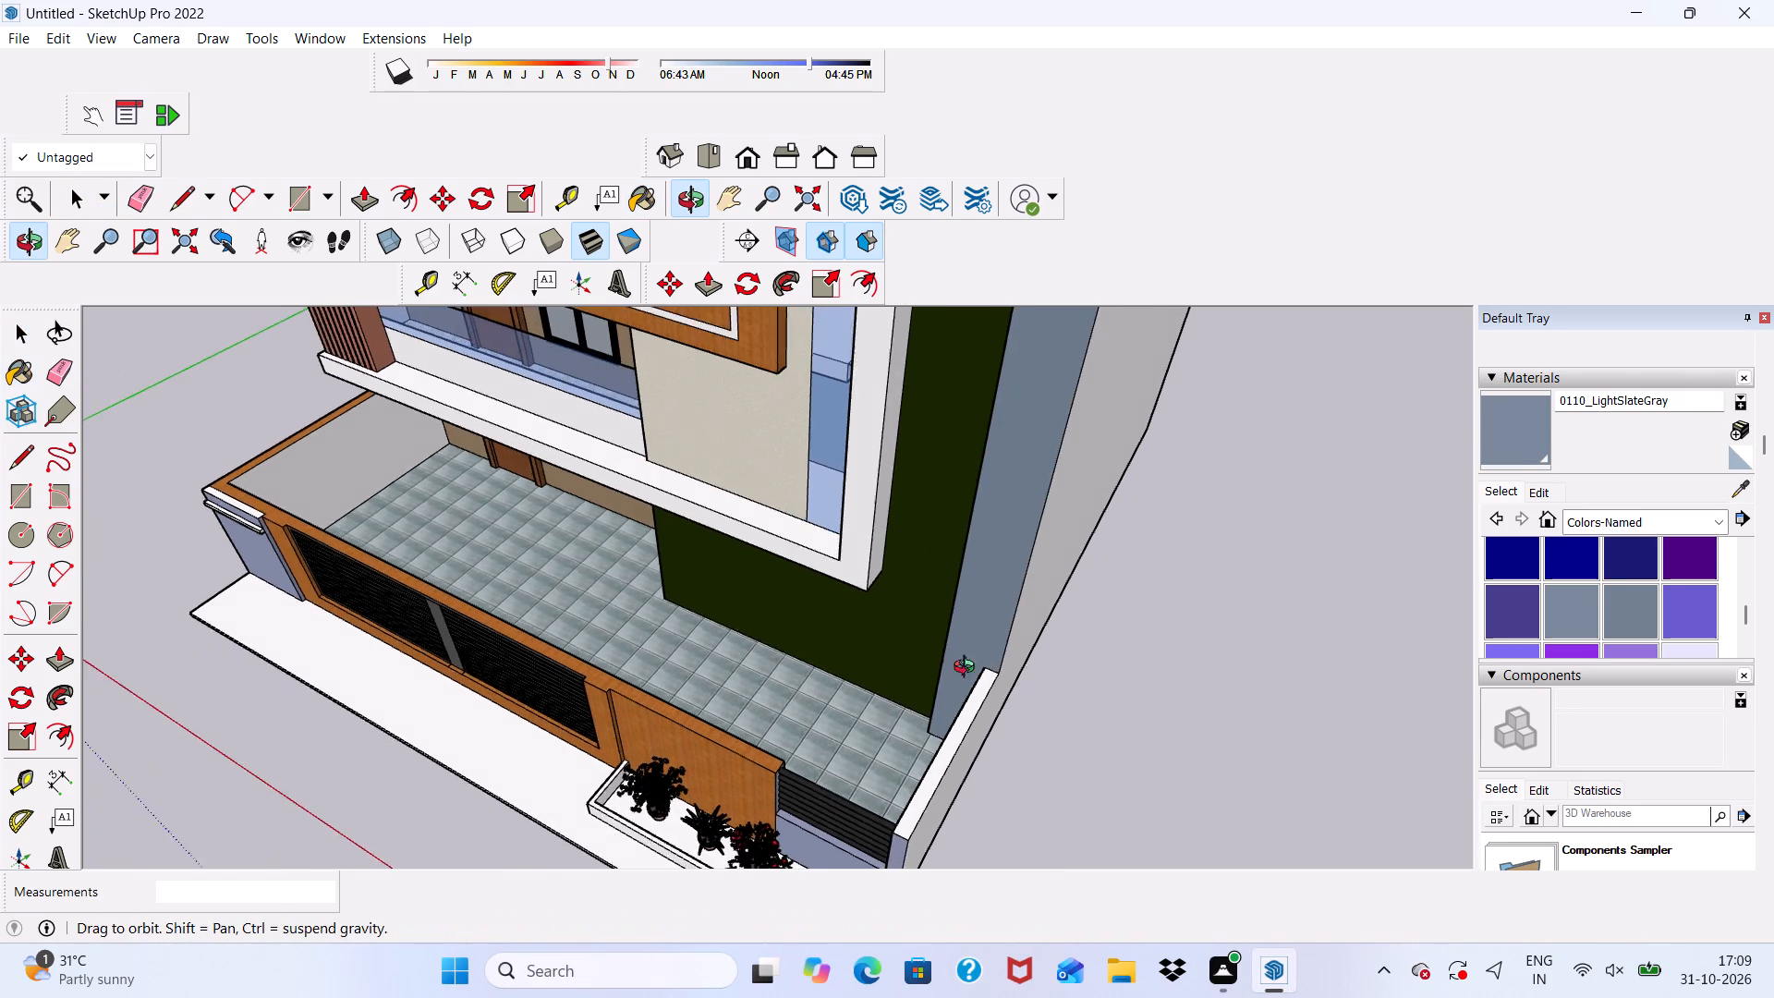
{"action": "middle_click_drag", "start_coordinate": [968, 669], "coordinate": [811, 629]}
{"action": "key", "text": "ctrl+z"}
Paint the outer side wall of the house beside the planter with 0110_LightSlateGray.
{"action": "left_click", "coordinate": [999, 656]}
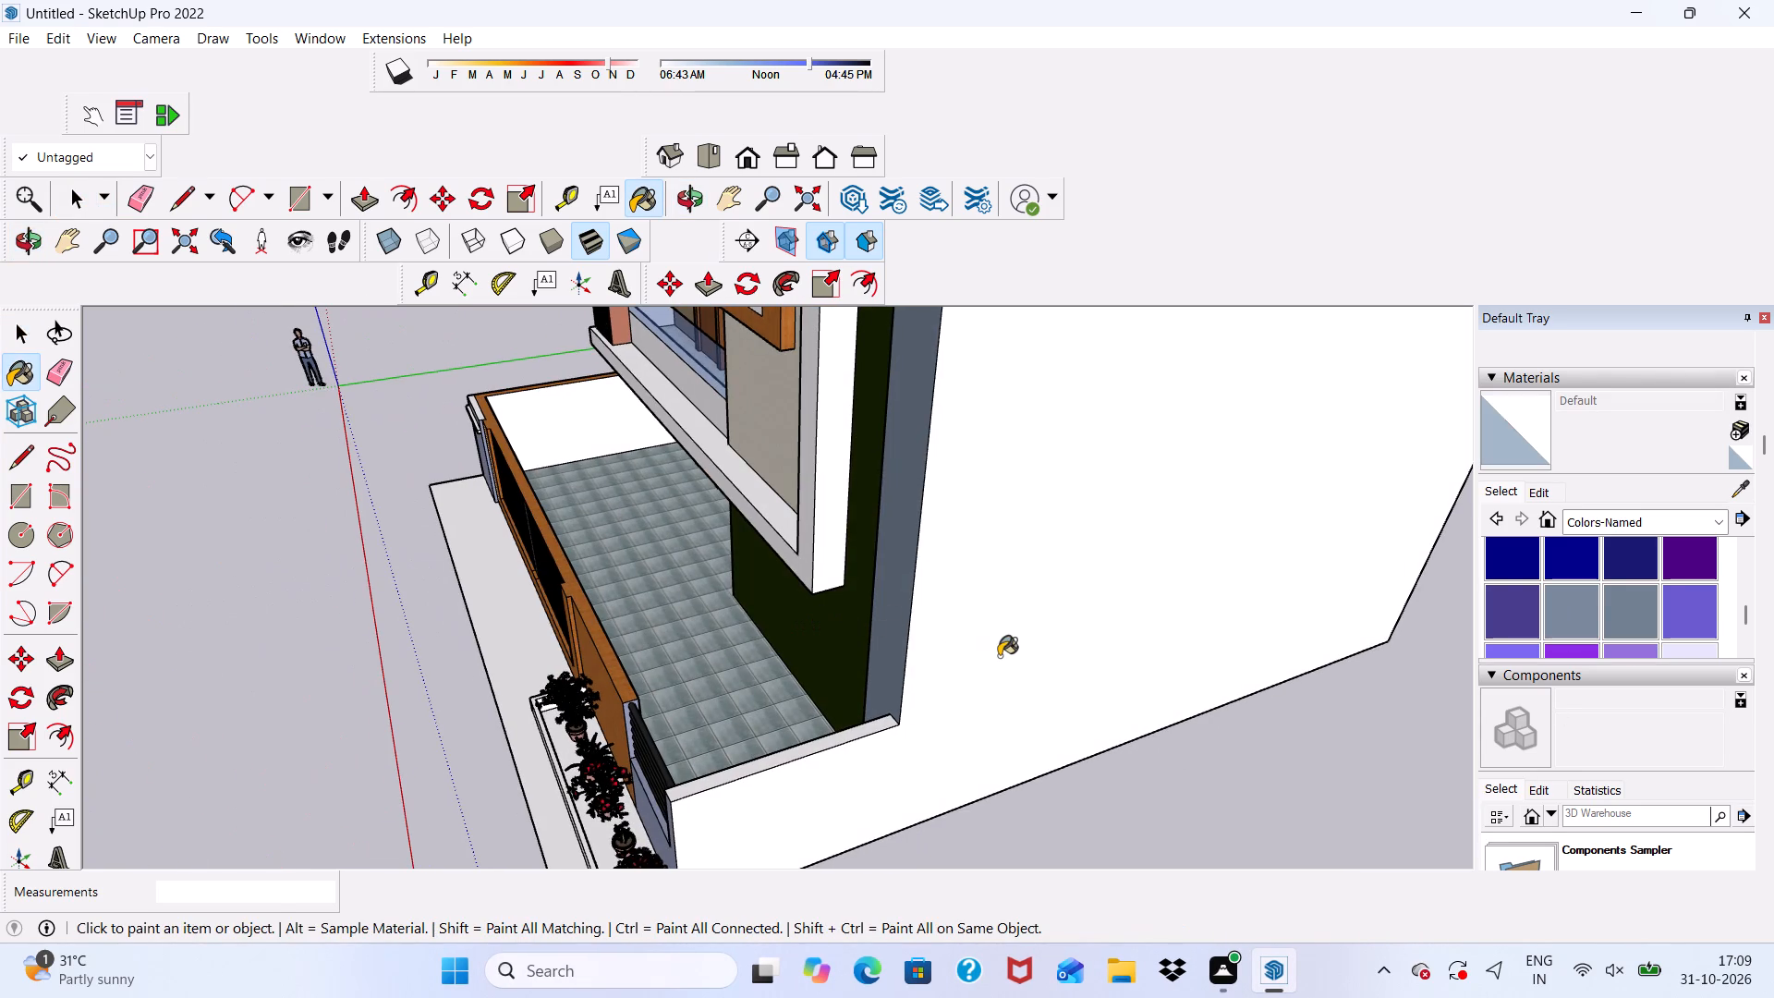
{"action": "scroll", "coordinate": [817, 825], "scroll_direction": "up", "scroll_amount": 5}
{"action": "left_click", "coordinate": [810, 794]}
{"action": "left_click", "coordinate": [1566, 586]}
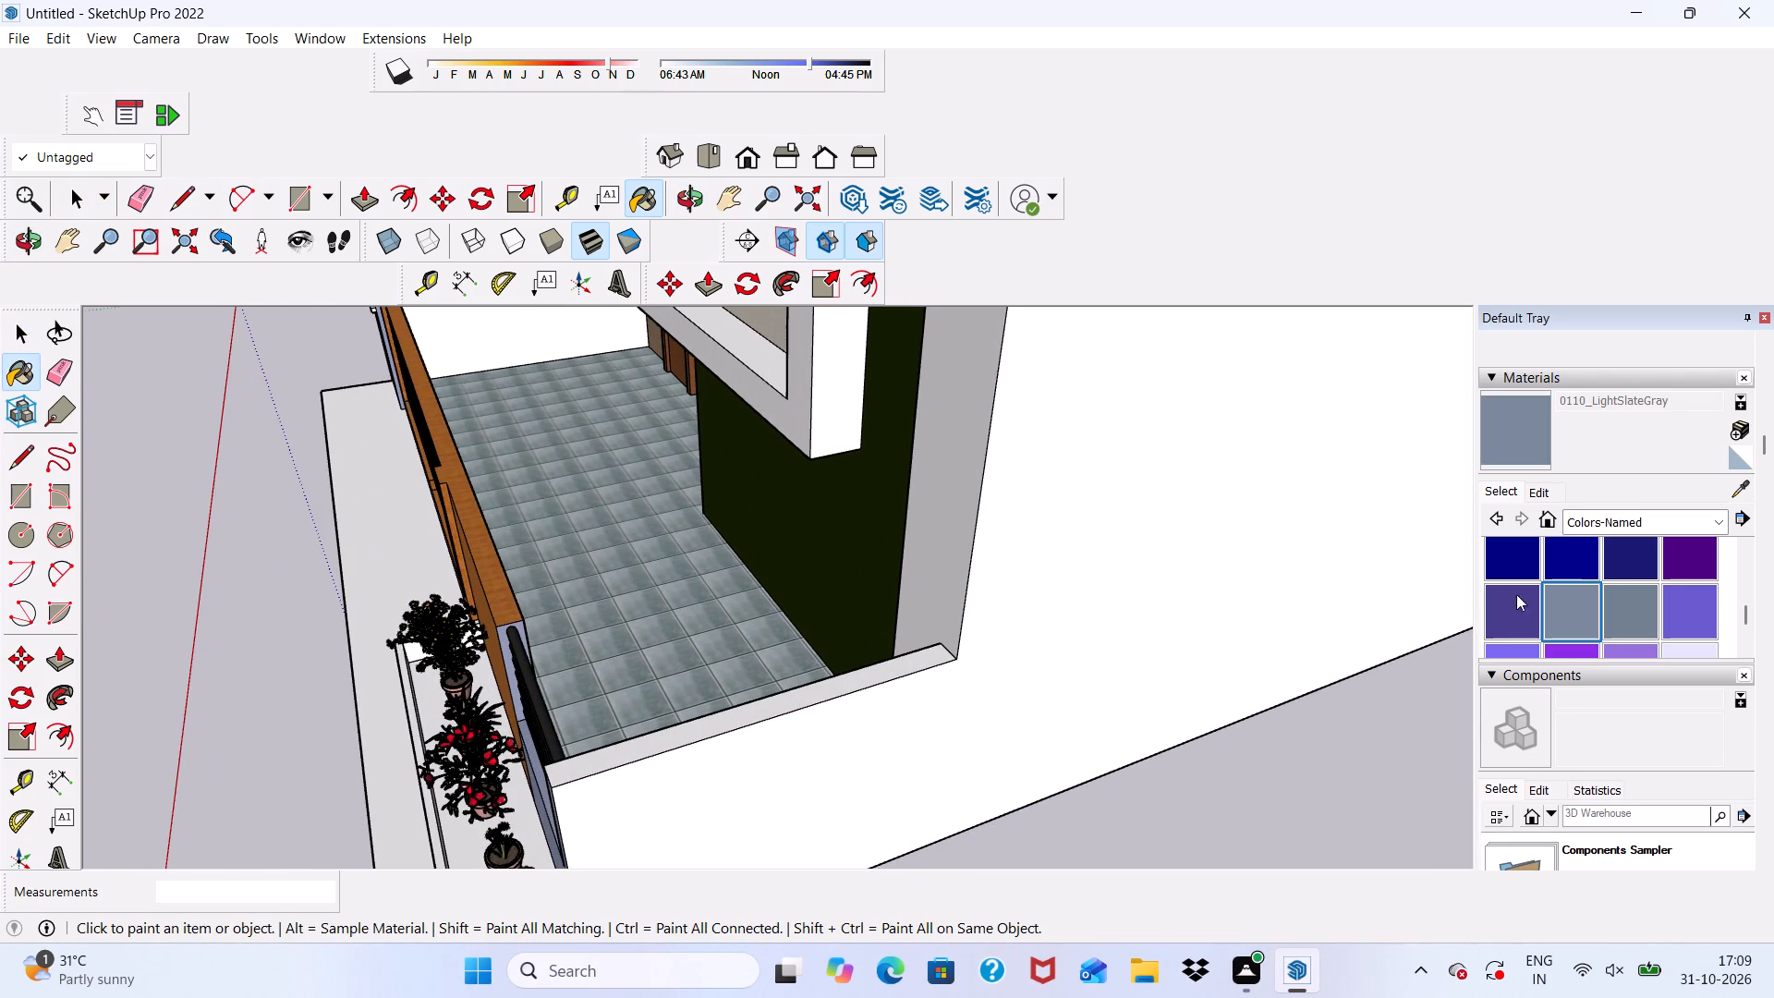
{"action": "left_click", "coordinate": [1039, 738]}
{"action": "left_click", "coordinate": [1051, 647]}
{"action": "scroll", "coordinate": [1000, 661], "scroll_direction": "down", "scroll_amount": 11}
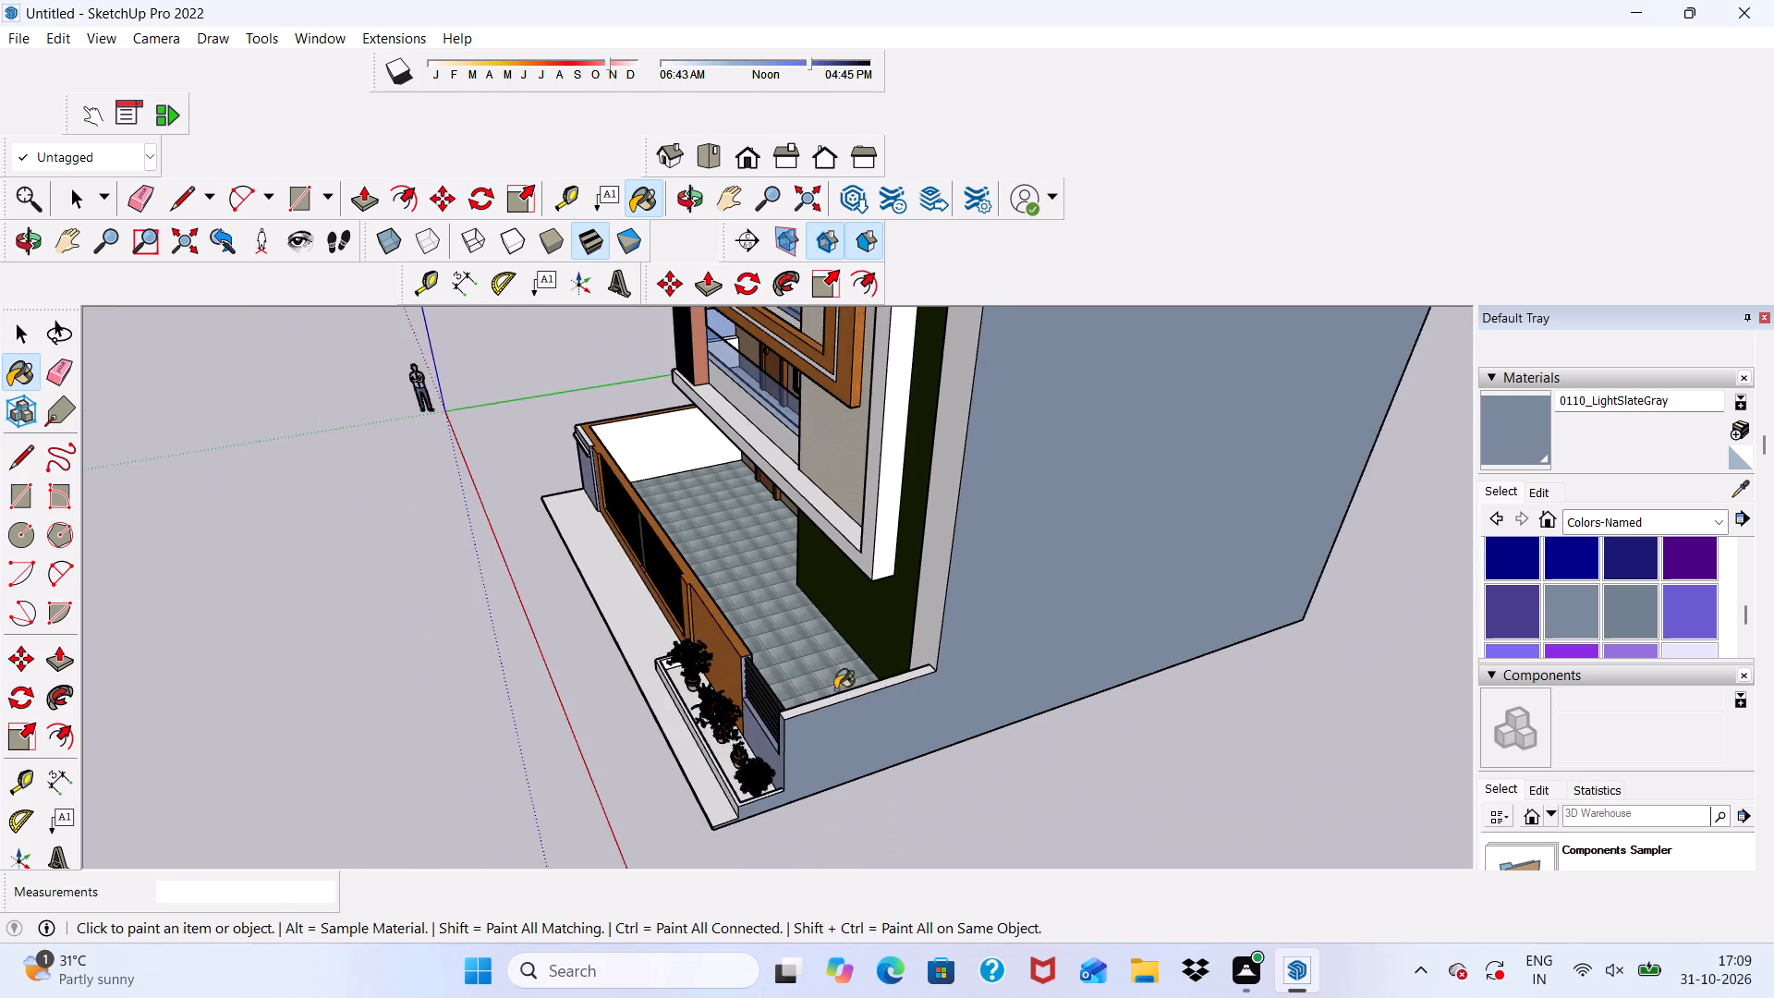
Paint the opposite outer side wall, including its low boundary section, with 0110_LightSlateGray.
{"action": "middle_click_drag", "start_coordinate": [835, 691], "coordinate": [1440, 678]}
{"action": "scroll", "coordinate": [1557, 656], "scroll_direction": "up", "scroll_amount": 1}
{"action": "scroll", "coordinate": [1451, 638], "scroll_direction": "down", "scroll_amount": 5}
{"action": "scroll", "coordinate": [587, 710], "scroll_direction": "up", "scroll_amount": 5}
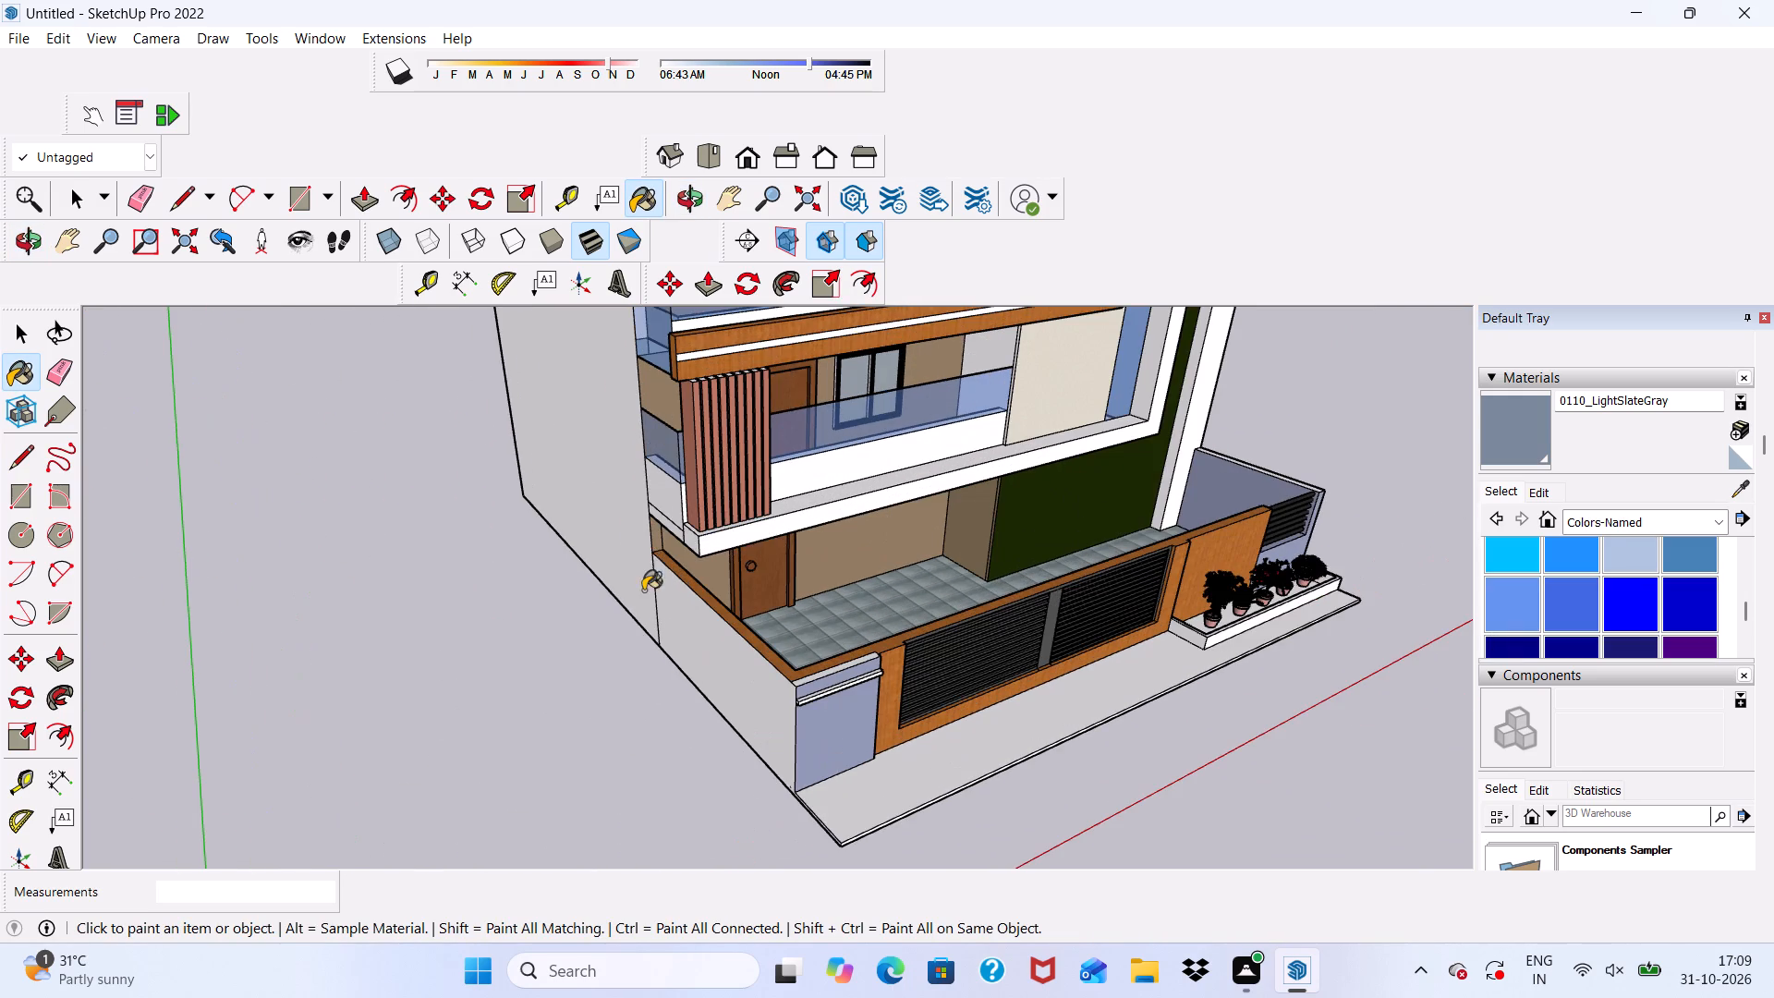
{"action": "left_click", "coordinate": [635, 537]}
{"action": "scroll", "coordinate": [689, 627], "scroll_direction": "up", "scroll_amount": 3}
{"action": "left_click", "coordinate": [691, 630]}
Paint the rear wall and the flat roof of the house with 0110_LightSlateGray.
{"action": "scroll", "coordinate": [692, 629], "scroll_direction": "down", "scroll_amount": 6}
{"action": "middle_click_drag", "start_coordinate": [717, 738], "coordinate": [532, 493]}
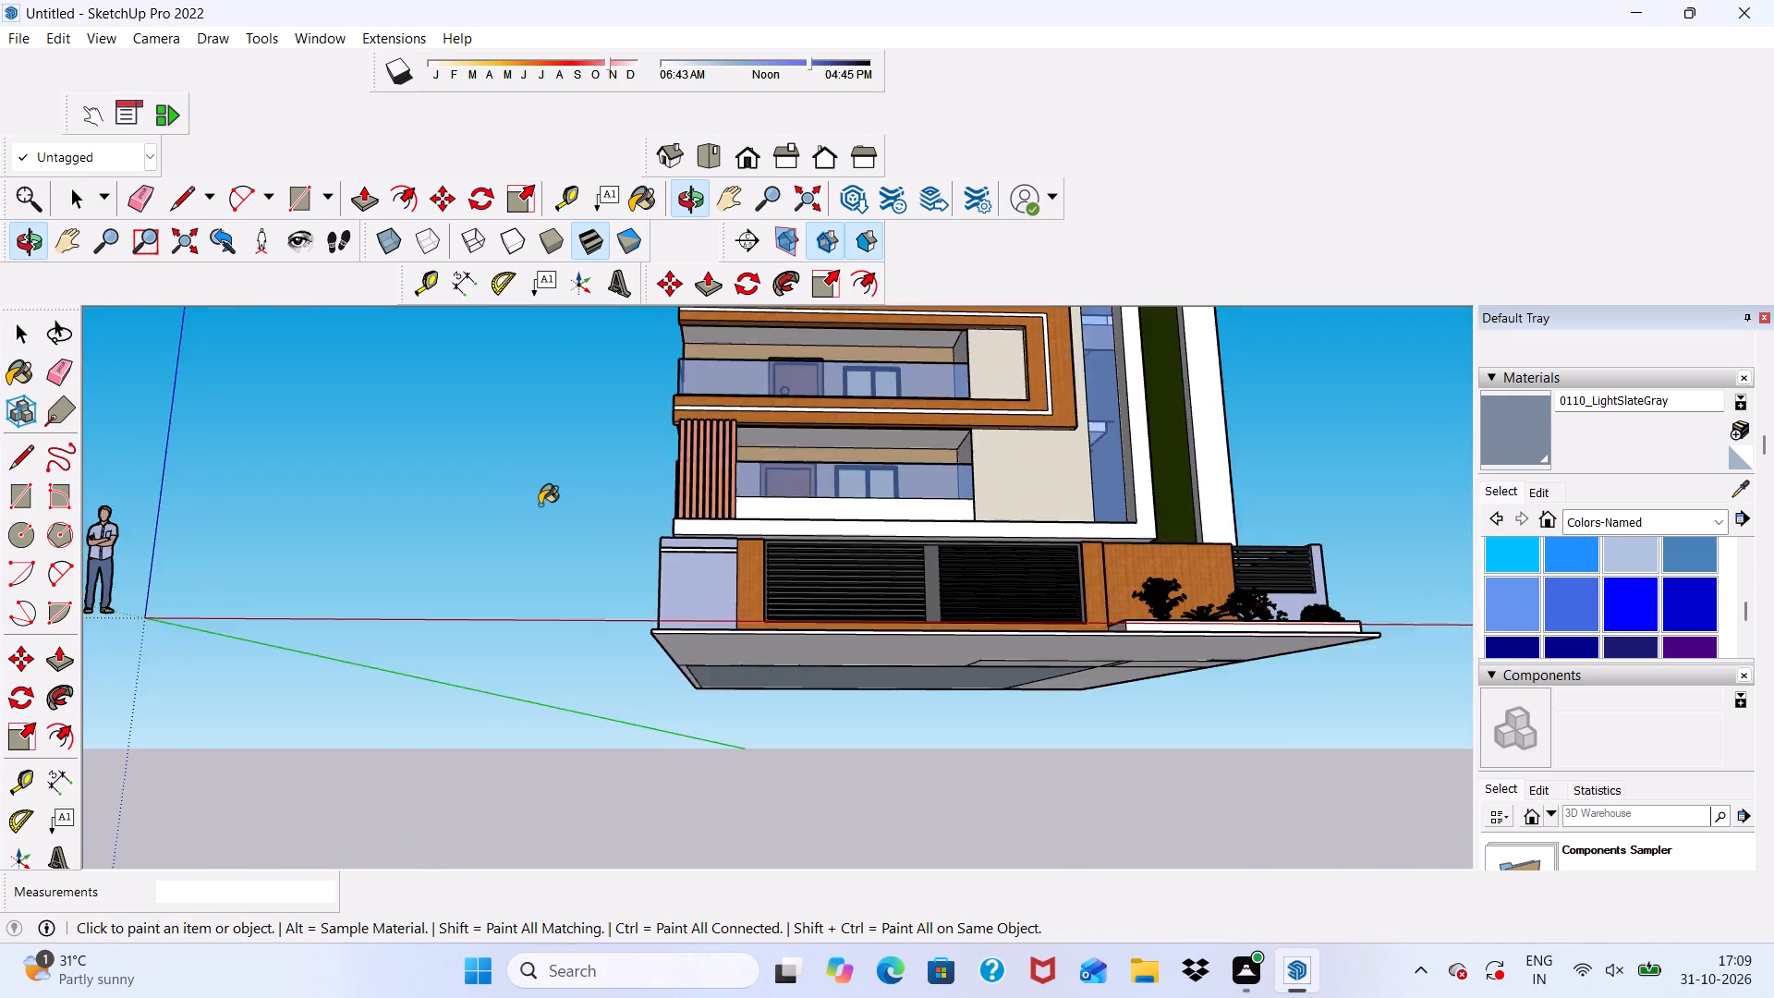
{"action": "scroll", "coordinate": [557, 533], "scroll_direction": "down", "scroll_amount": 14}
{"action": "scroll", "coordinate": [867, 663], "scroll_direction": "up", "scroll_amount": 1}
{"action": "middle_click_drag", "start_coordinate": [867, 663], "coordinate": [0, 919]}
{"action": "scroll", "coordinate": [851, 652], "scroll_direction": "up", "scroll_amount": 4}
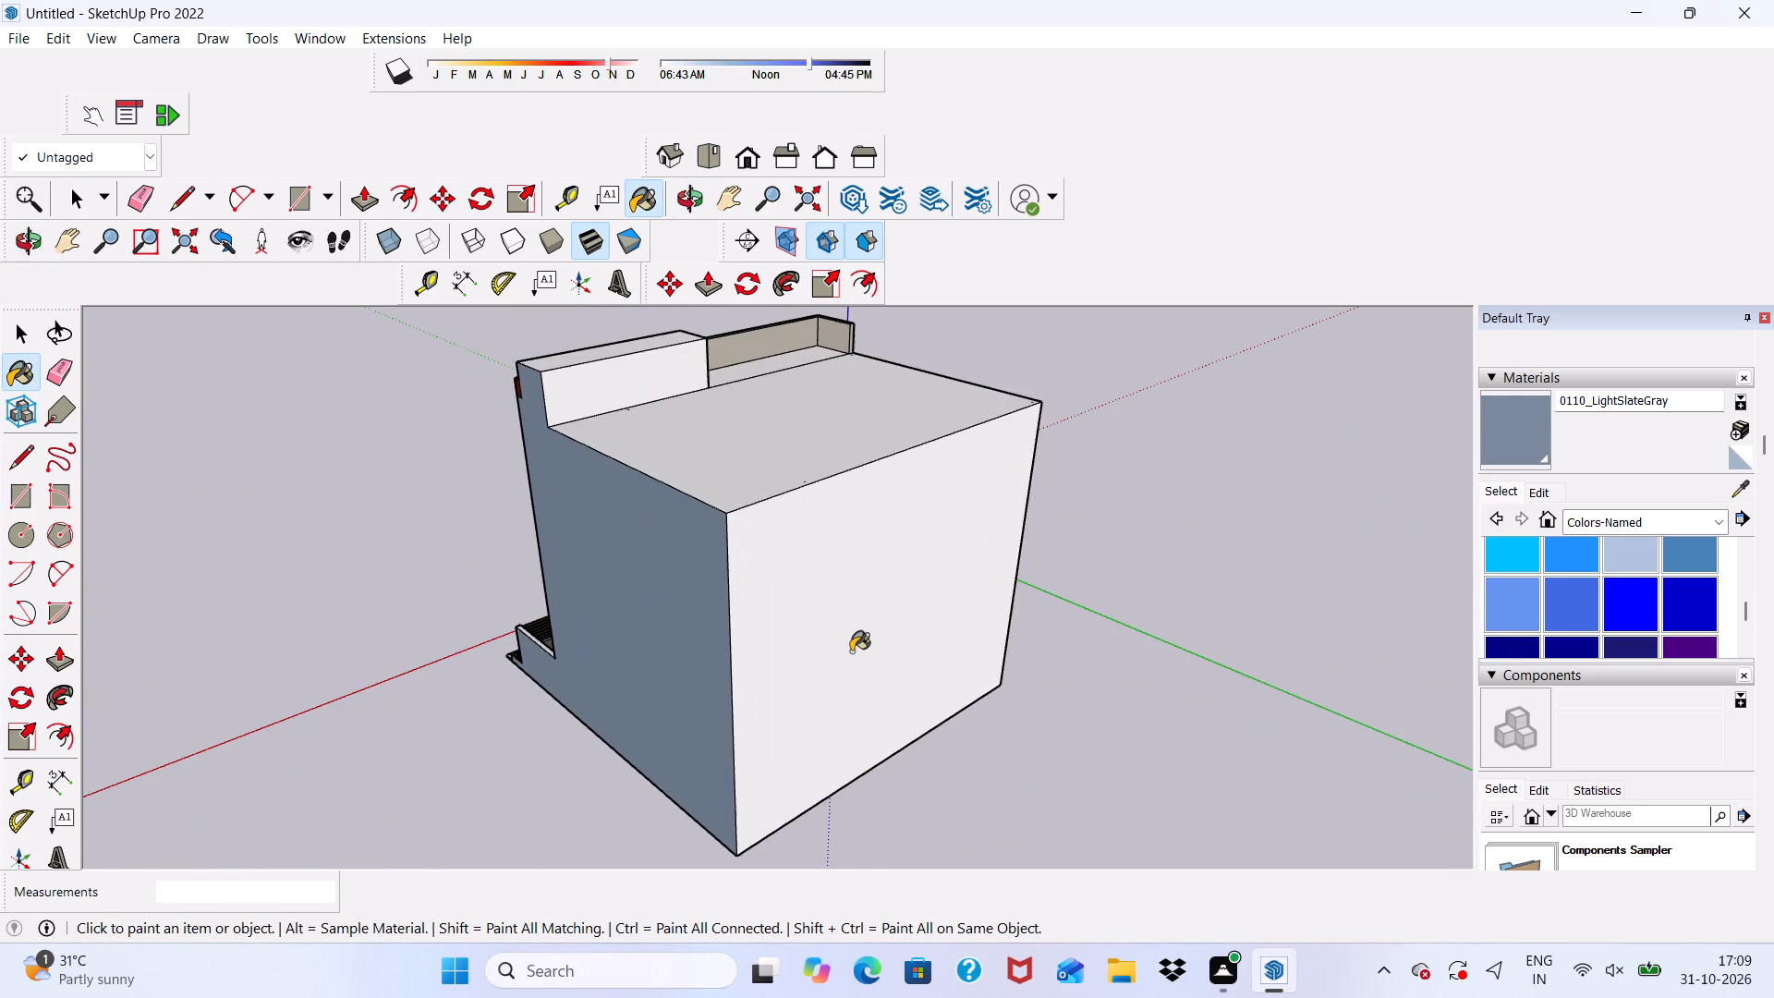
{"action": "left_click", "coordinate": [851, 648]}
{"action": "left_click", "coordinate": [708, 465]}
Examine the whole front facade and balconies from several angles.
{"action": "scroll", "coordinate": [681, 530], "scroll_direction": "down", "scroll_amount": 3}
{"action": "middle_click_drag", "start_coordinate": [682, 571], "coordinate": [1525, 602]}
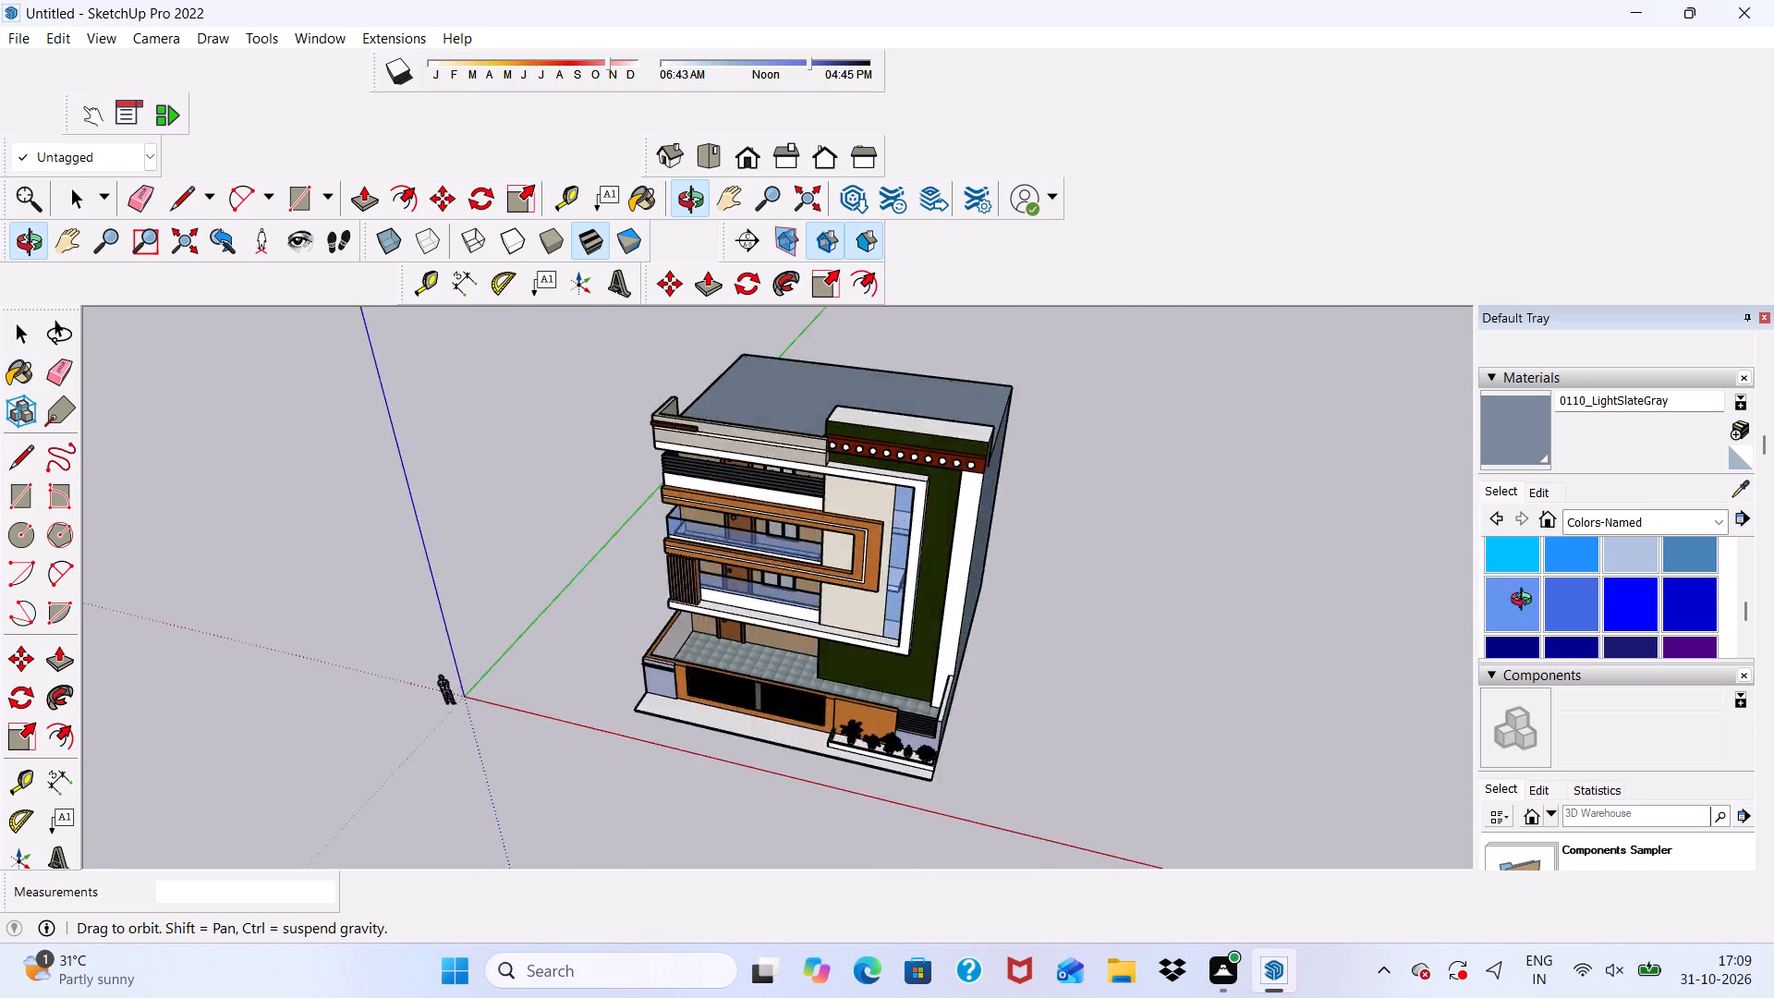
{"action": "middle_click_drag", "start_coordinate": [1525, 602], "coordinate": [1773, 537]}
{"action": "scroll", "coordinate": [940, 609], "scroll_direction": "up", "scroll_amount": 5}
{"action": "middle_click_drag", "start_coordinate": [662, 529], "coordinate": [600, 472]}
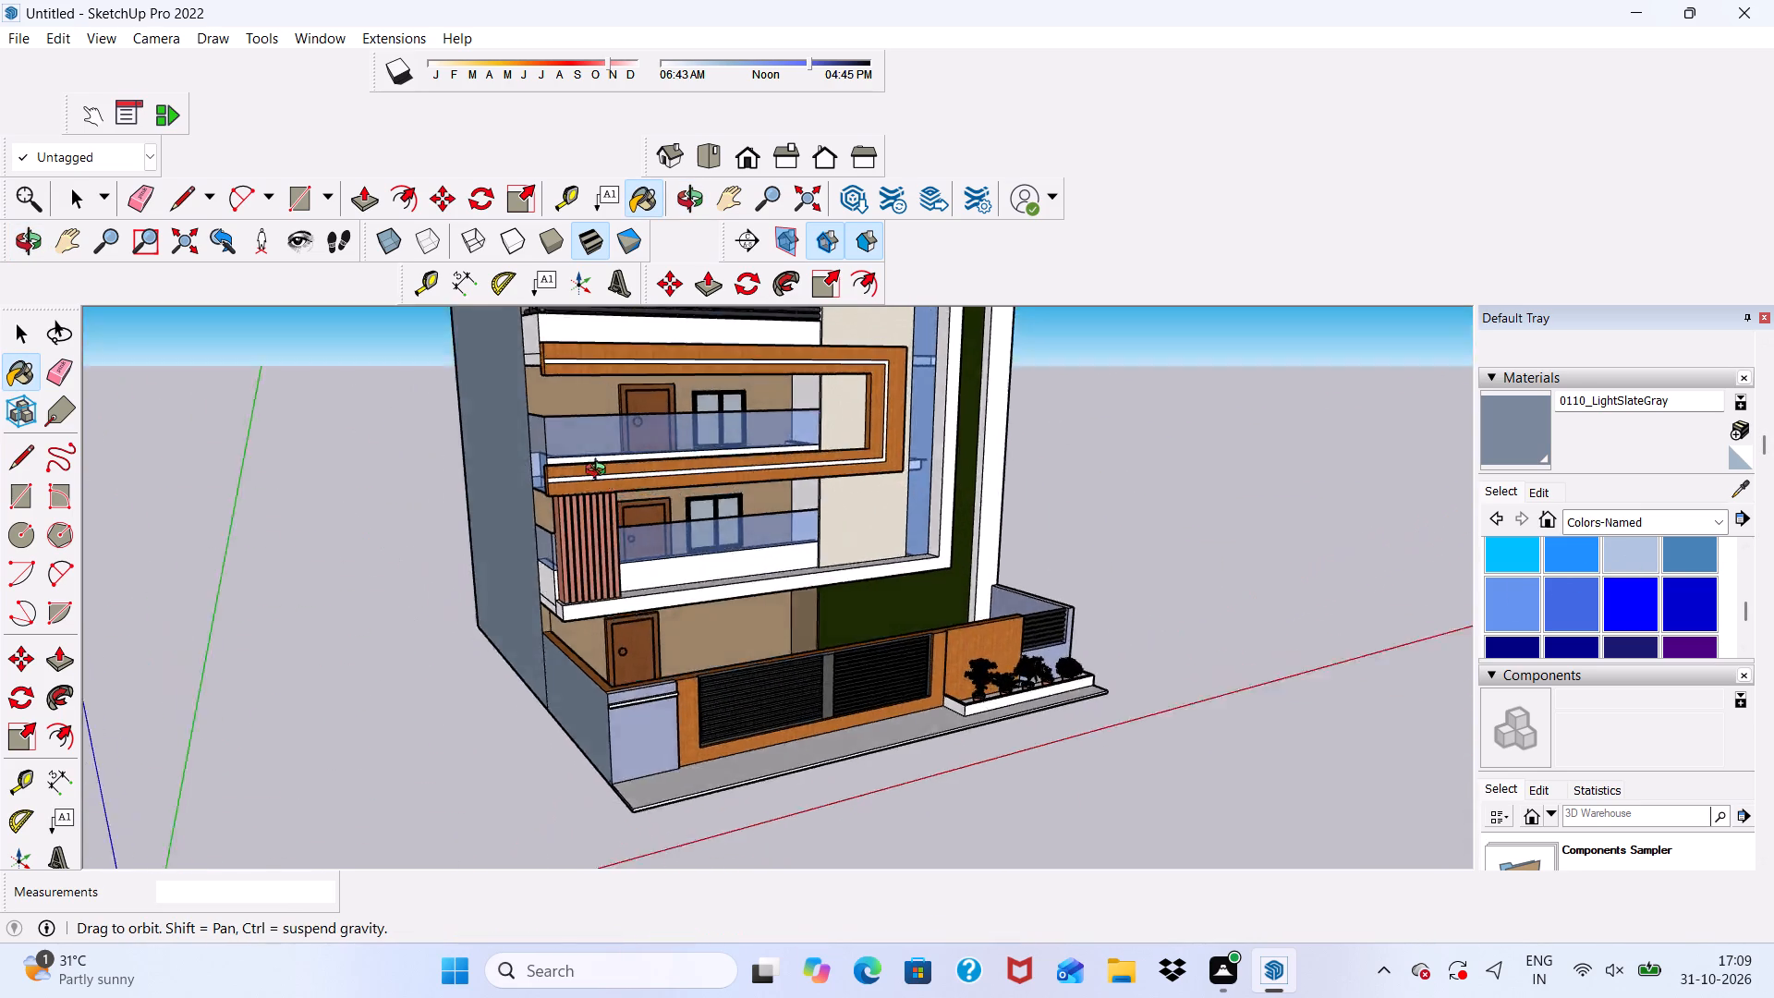
{"action": "middle_click_drag", "start_coordinate": [600, 472], "coordinate": [509, 609]}
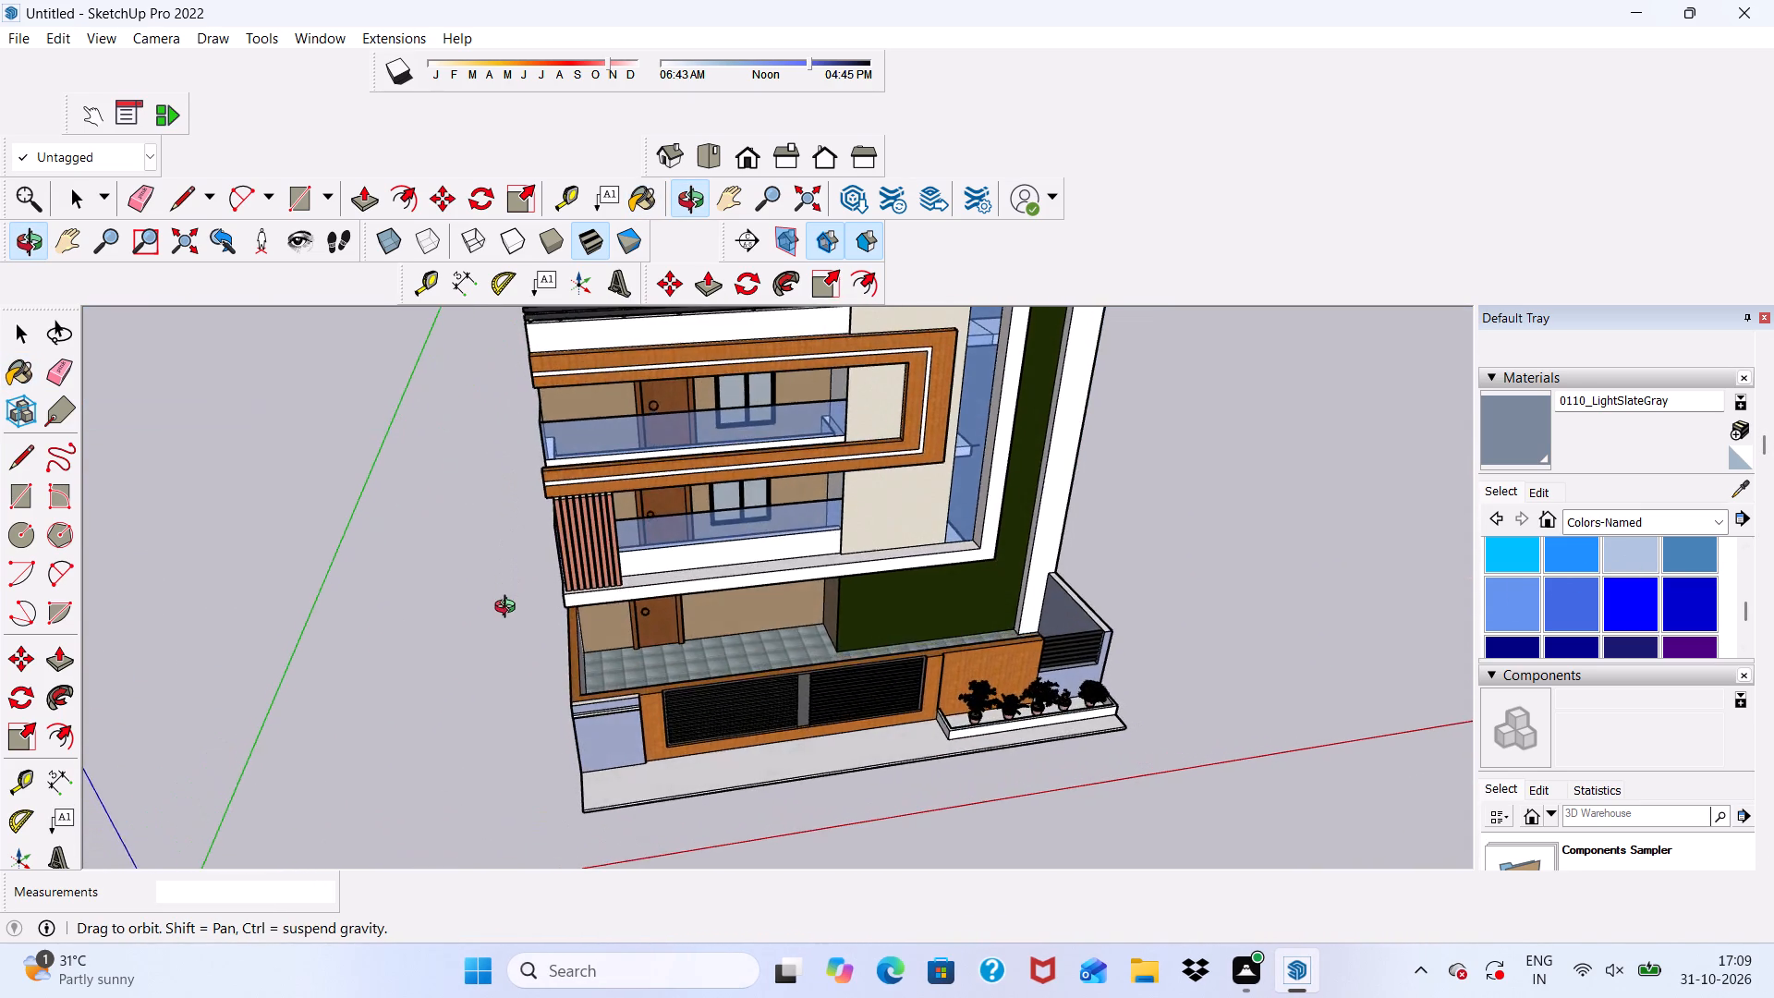
{"action": "middle_click_drag", "start_coordinate": [509, 609], "coordinate": [505, 633]}
{"action": "scroll", "coordinate": [614, 542], "scroll_direction": "down", "scroll_amount": 6}
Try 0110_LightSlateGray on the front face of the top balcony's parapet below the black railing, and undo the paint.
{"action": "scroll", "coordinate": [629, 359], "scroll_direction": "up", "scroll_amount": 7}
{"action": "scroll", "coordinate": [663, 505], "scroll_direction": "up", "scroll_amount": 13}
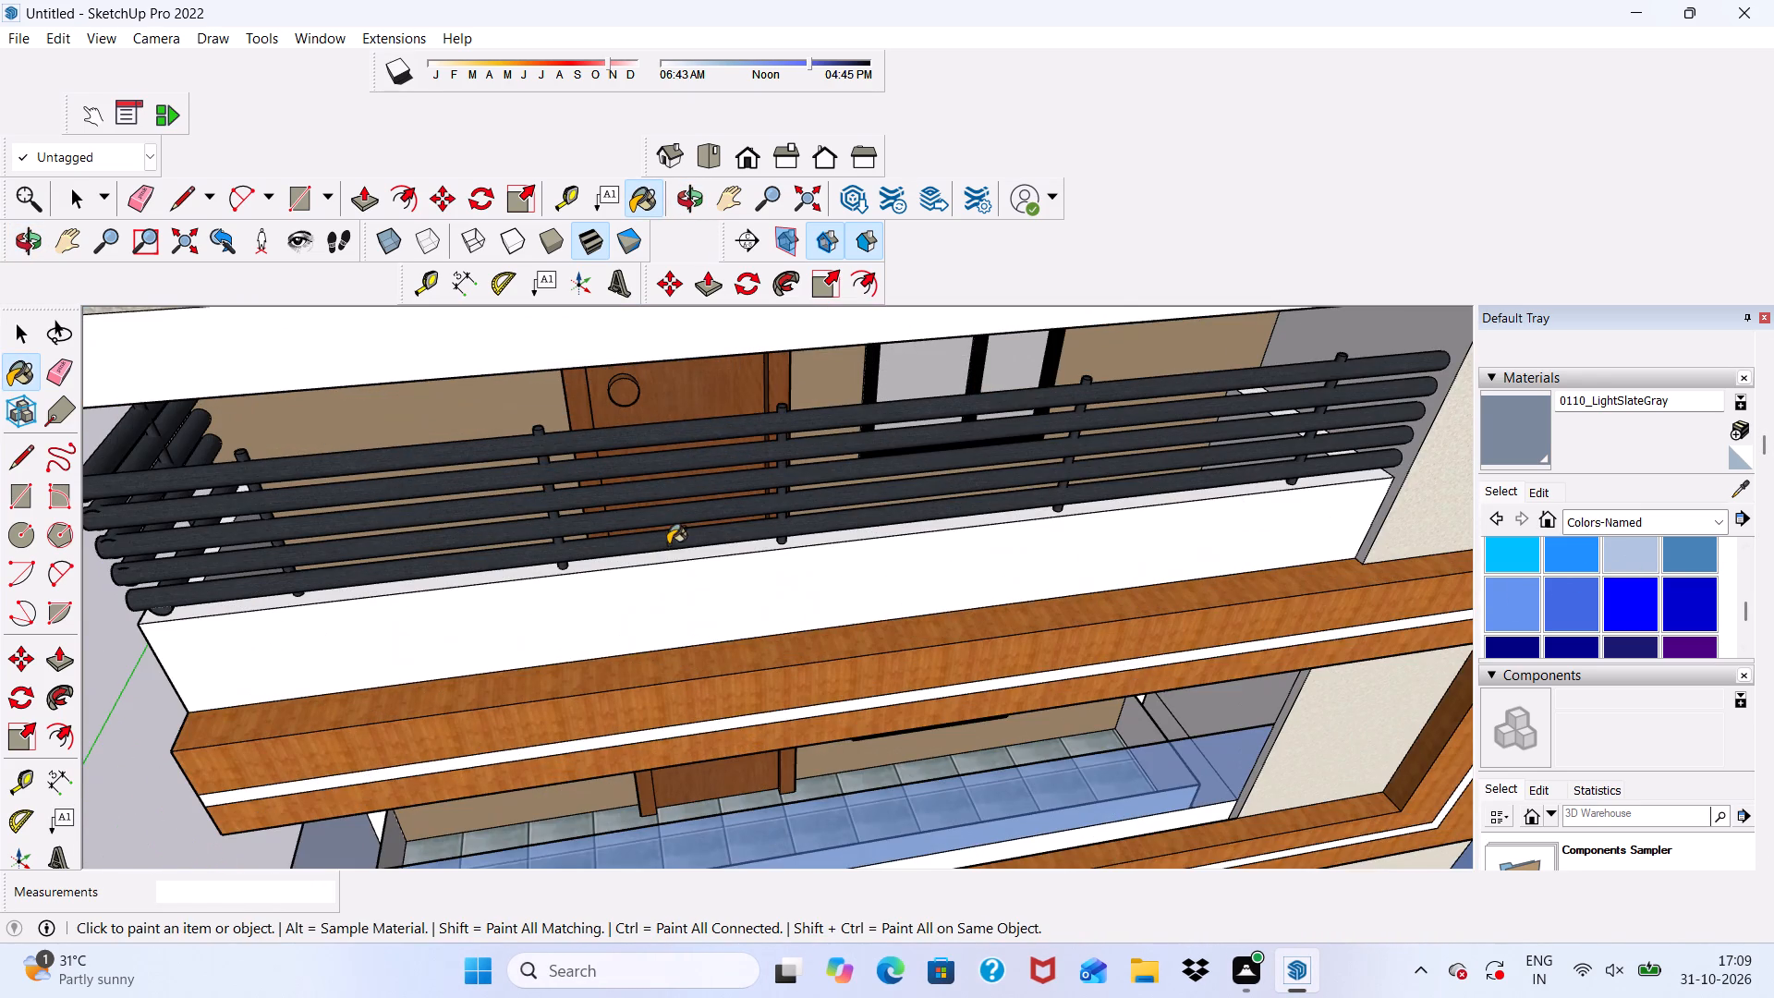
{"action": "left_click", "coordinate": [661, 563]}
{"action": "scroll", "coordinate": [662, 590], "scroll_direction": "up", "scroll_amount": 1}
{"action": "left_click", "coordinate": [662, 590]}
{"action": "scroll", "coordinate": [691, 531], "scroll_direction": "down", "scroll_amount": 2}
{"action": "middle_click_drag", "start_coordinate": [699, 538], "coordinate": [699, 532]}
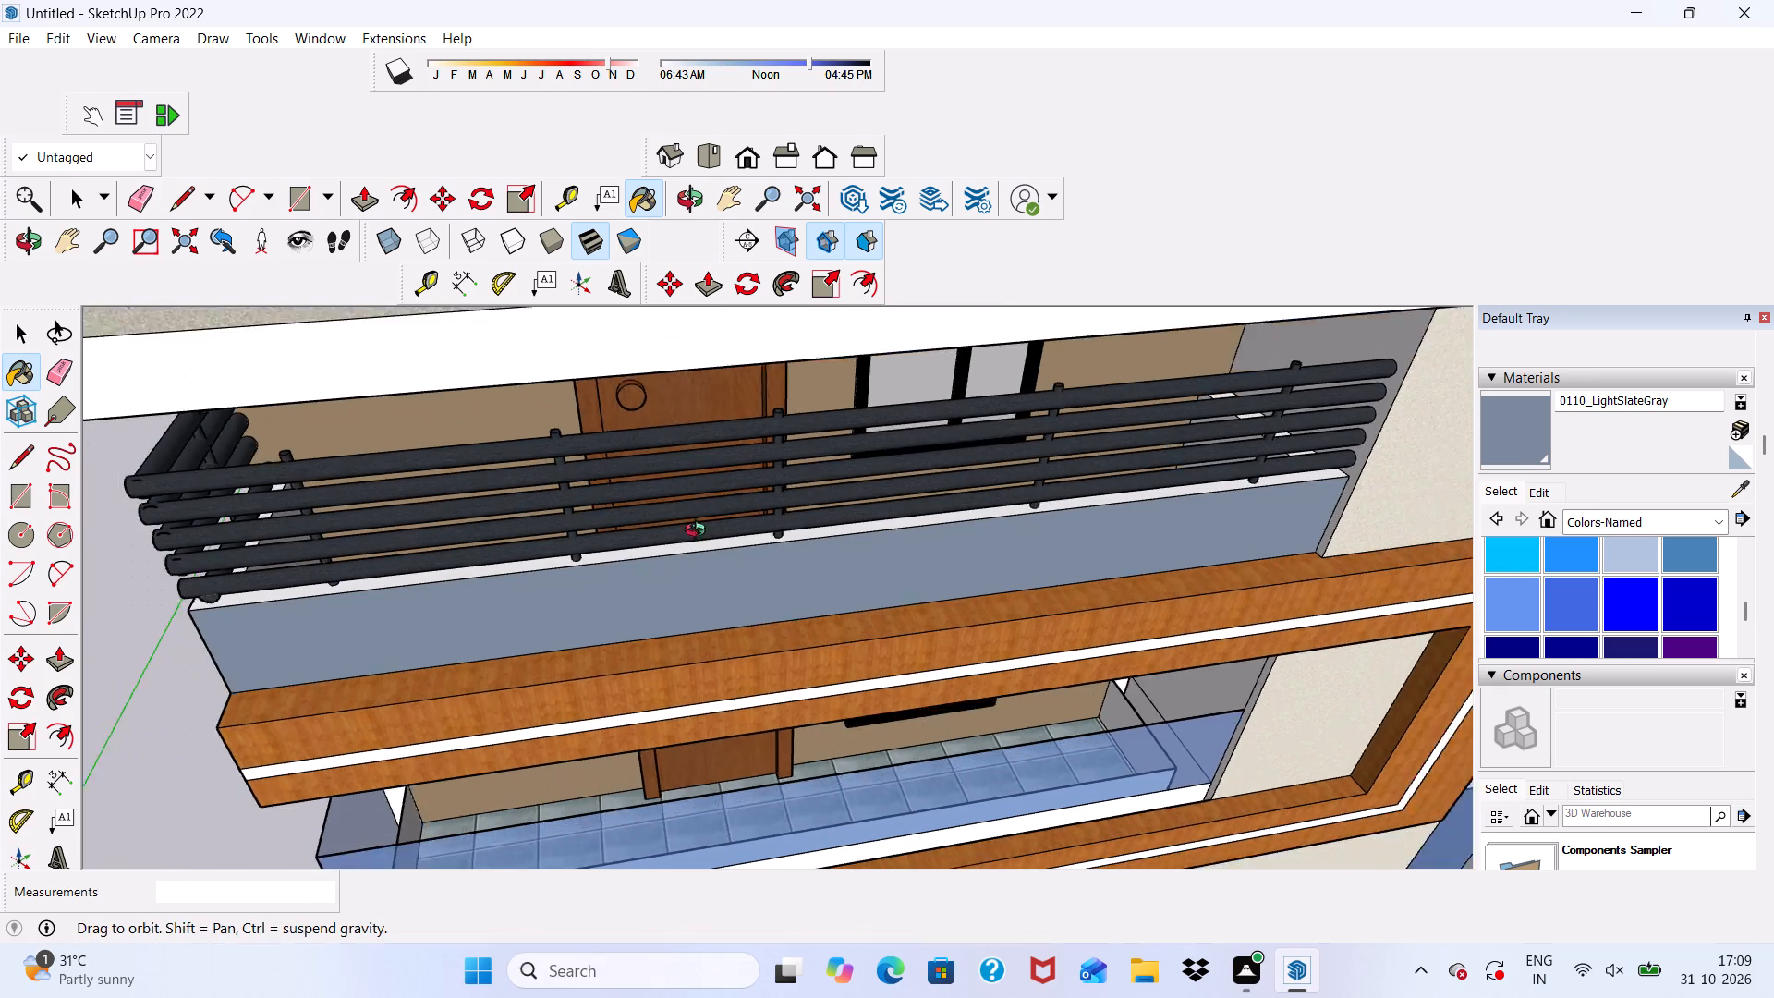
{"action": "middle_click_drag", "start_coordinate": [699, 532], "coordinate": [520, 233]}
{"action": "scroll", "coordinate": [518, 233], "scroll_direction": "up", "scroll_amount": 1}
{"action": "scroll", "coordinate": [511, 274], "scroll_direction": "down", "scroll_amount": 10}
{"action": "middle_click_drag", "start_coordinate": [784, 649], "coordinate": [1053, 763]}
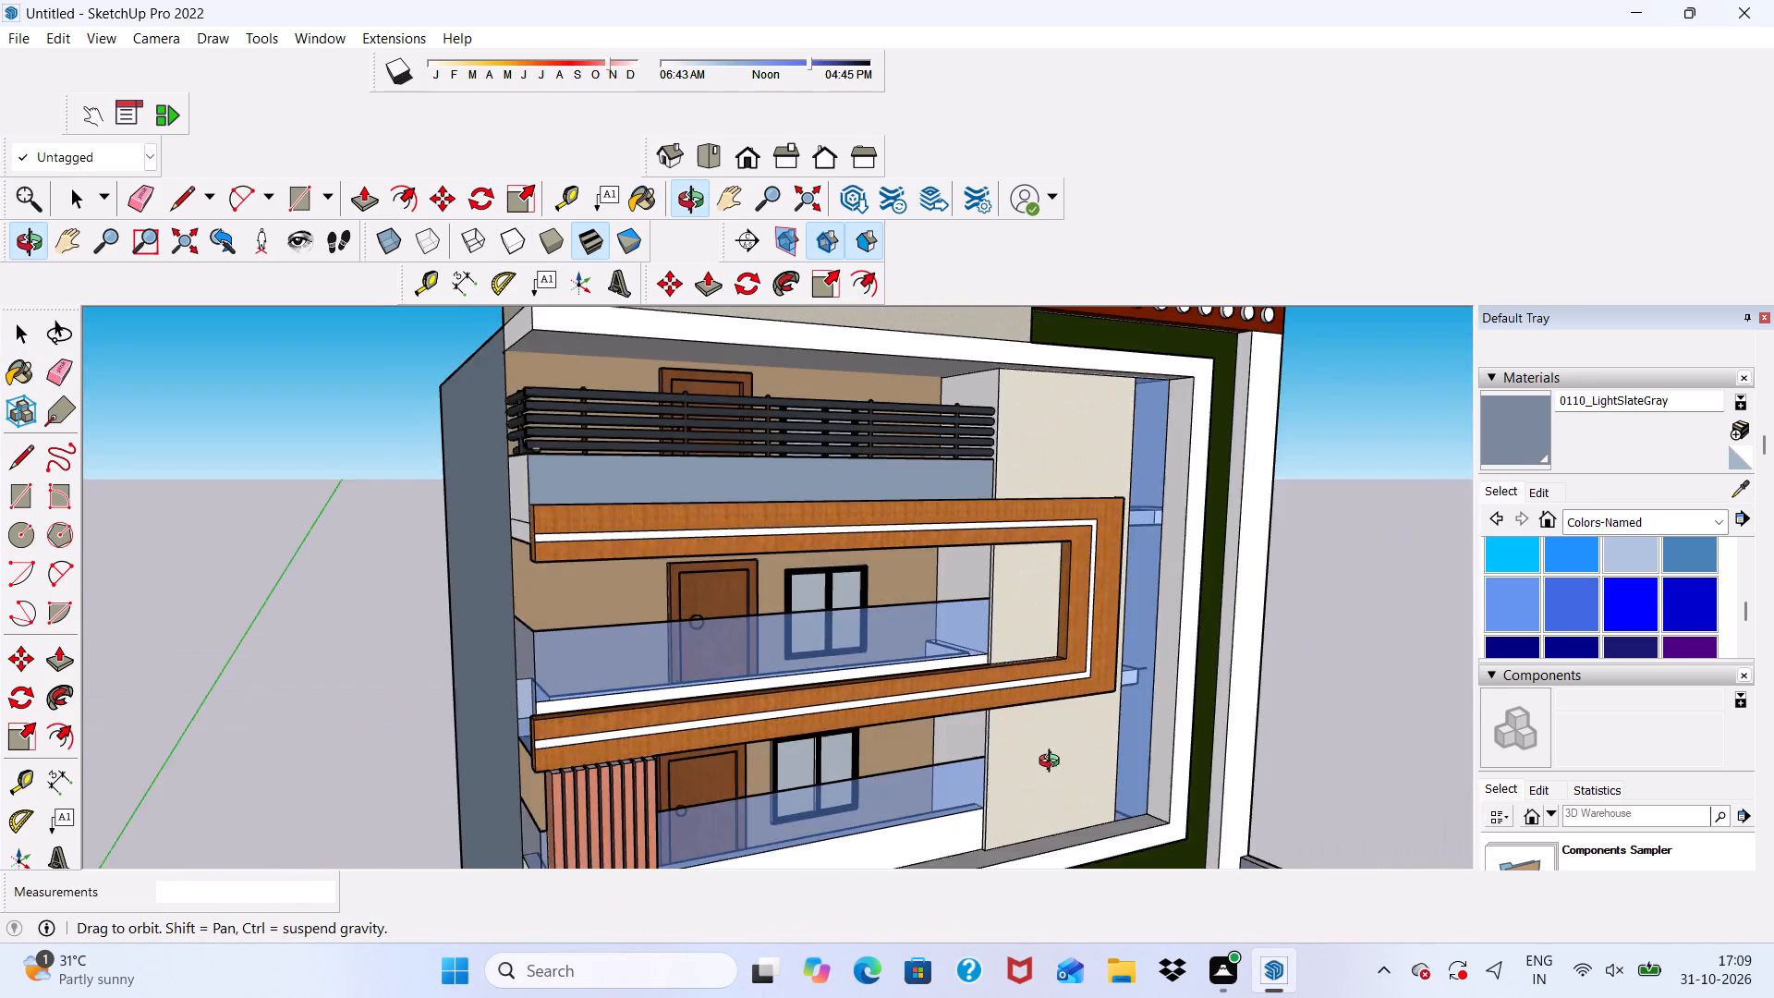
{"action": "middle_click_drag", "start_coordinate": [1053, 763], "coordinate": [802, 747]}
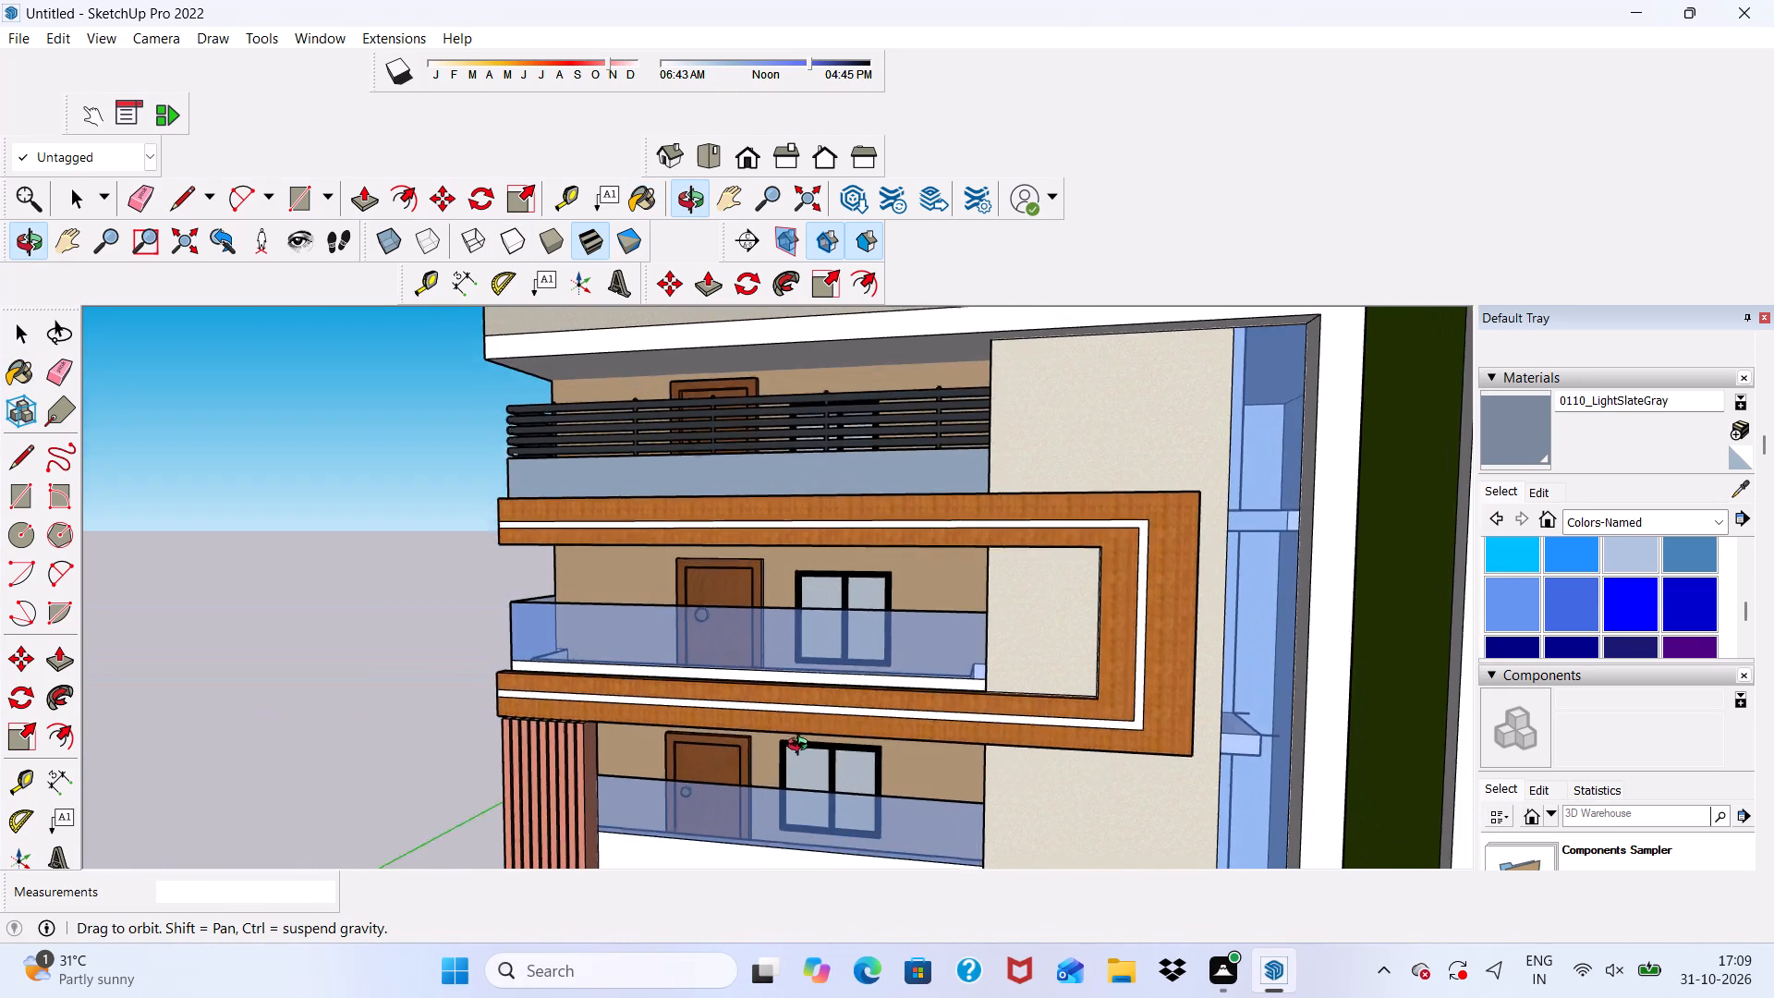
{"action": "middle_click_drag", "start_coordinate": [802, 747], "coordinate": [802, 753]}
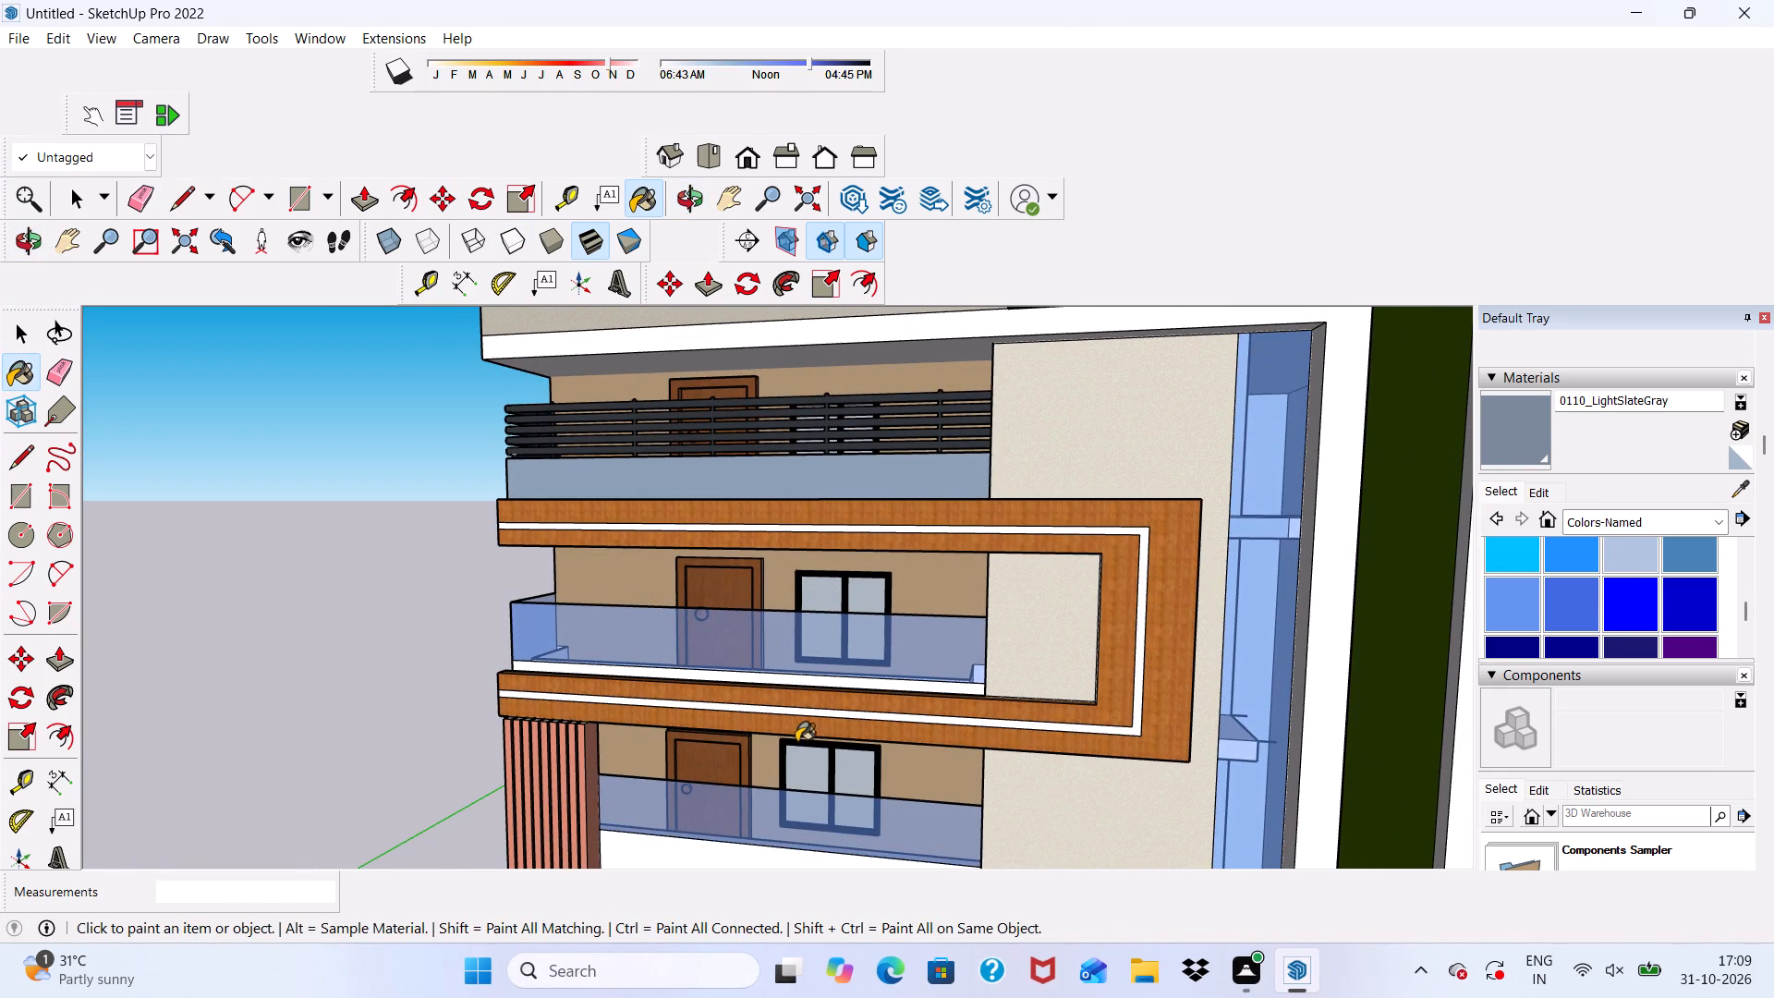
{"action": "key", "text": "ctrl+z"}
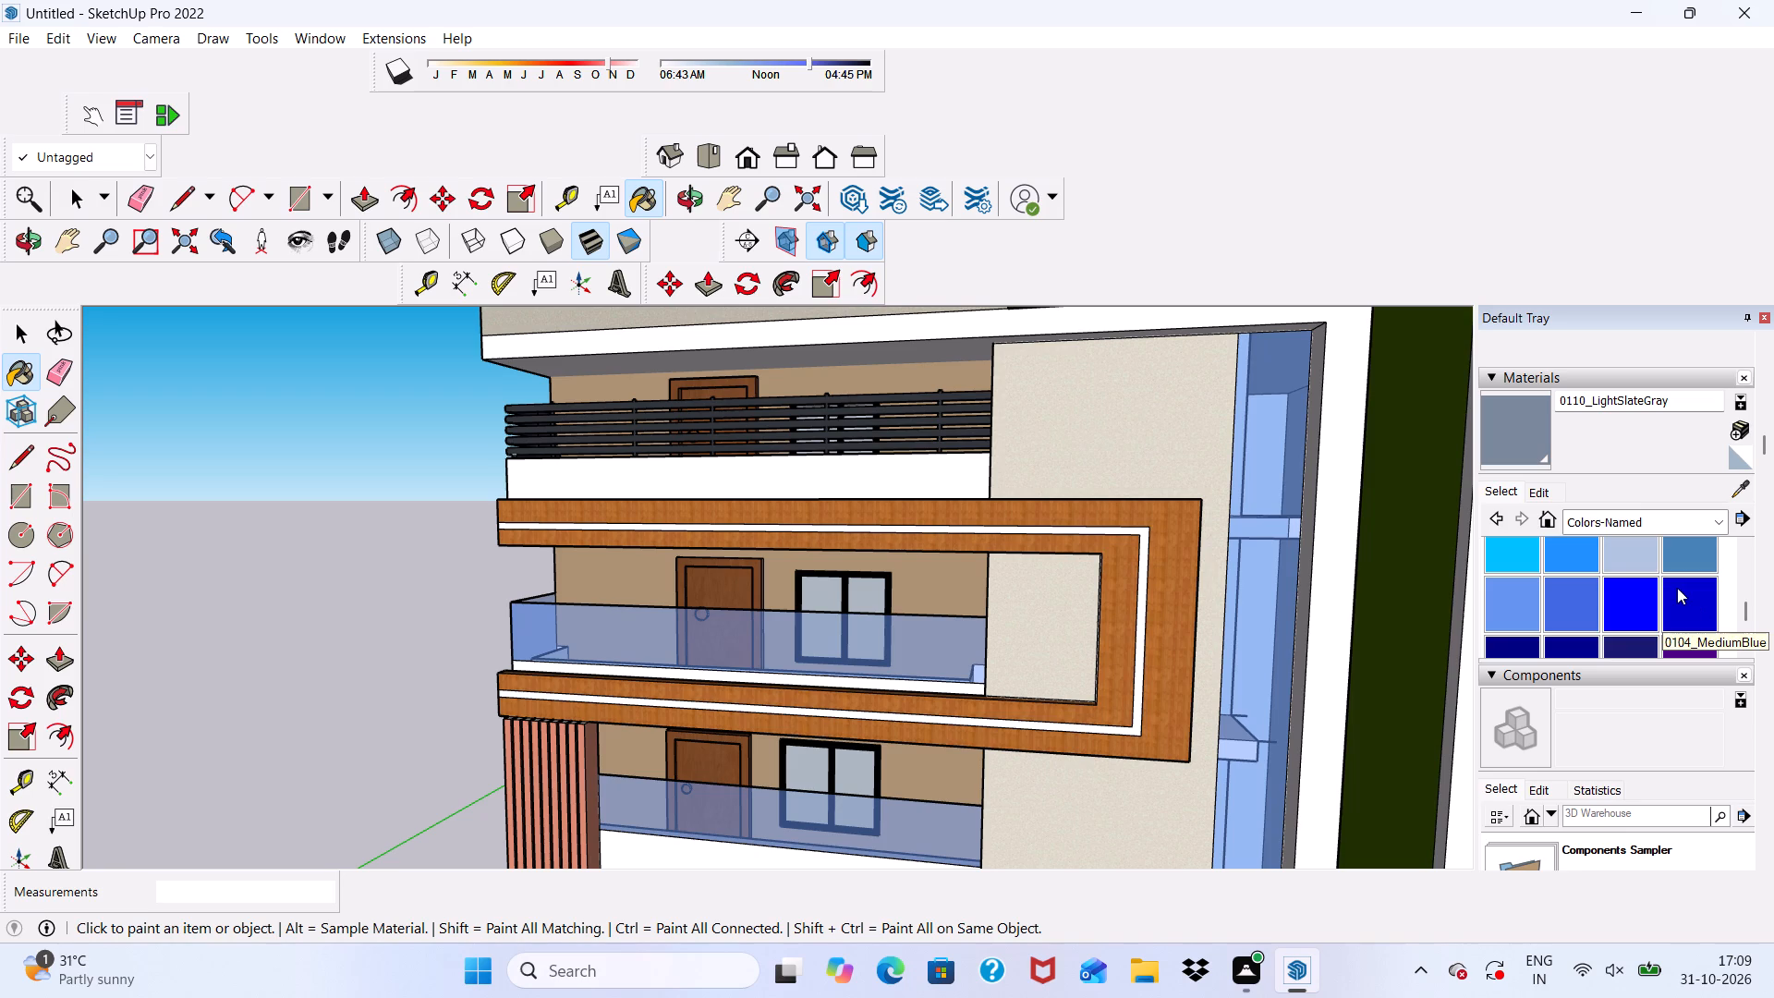
Paint the front parapet faces of the top and lowest balconies with 0119_RosyBrown from the Colors-Named materials.
{"action": "scroll", "coordinate": [1677, 588], "scroll_direction": "down", "scroll_amount": 2}
{"action": "left_click", "coordinate": [1624, 607]}
{"action": "scroll", "coordinate": [912, 490], "scroll_direction": "up", "scroll_amount": 2}
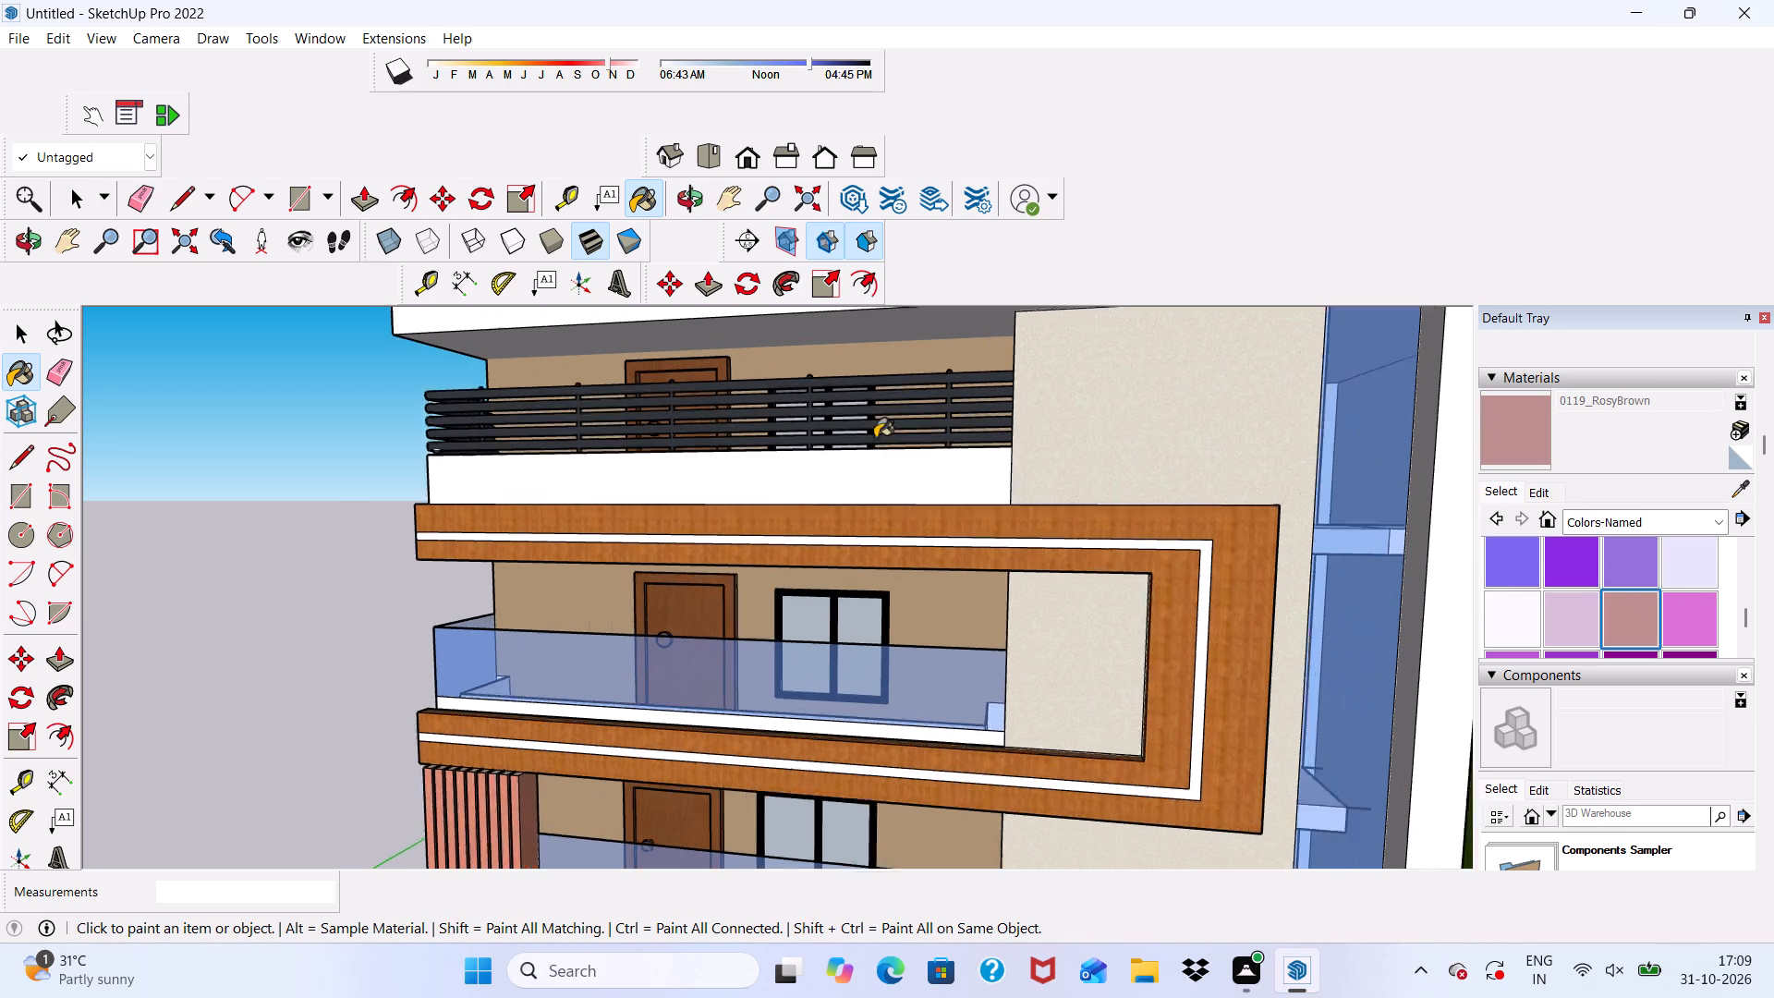
{"action": "scroll", "coordinate": [875, 438], "scroll_direction": "up", "scroll_amount": 2}
{"action": "left_click", "coordinate": [847, 456]}
{"action": "scroll", "coordinate": [870, 460], "scroll_direction": "down", "scroll_amount": 11}
{"action": "scroll", "coordinate": [904, 706], "scroll_direction": "up", "scroll_amount": 4}
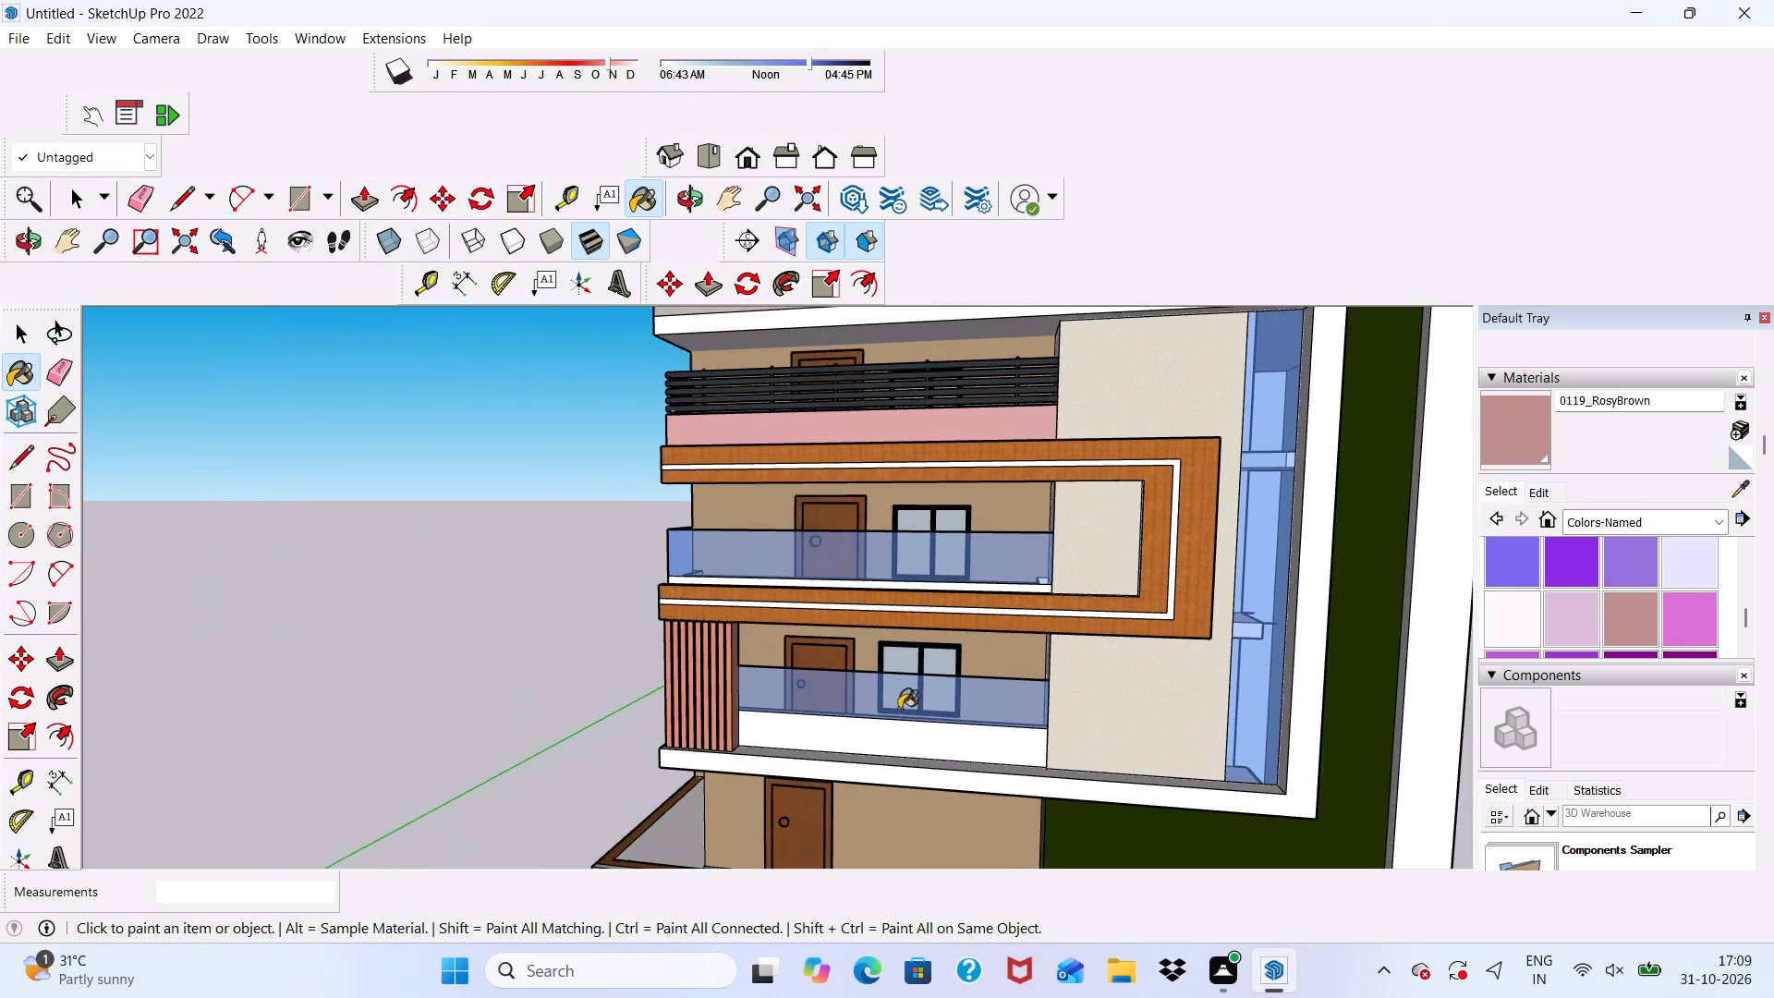
{"action": "left_click", "coordinate": [896, 727]}
{"action": "scroll", "coordinate": [881, 656], "scroll_direction": "up", "scroll_amount": 5}
{"action": "scroll", "coordinate": [885, 639], "scroll_direction": "down", "scroll_amount": 9}
Paint the side parapet faces of the top and lowest balconies with 0119_RosyBrown.
{"action": "middle_click_drag", "start_coordinate": [1042, 643], "coordinate": [1257, 686]}
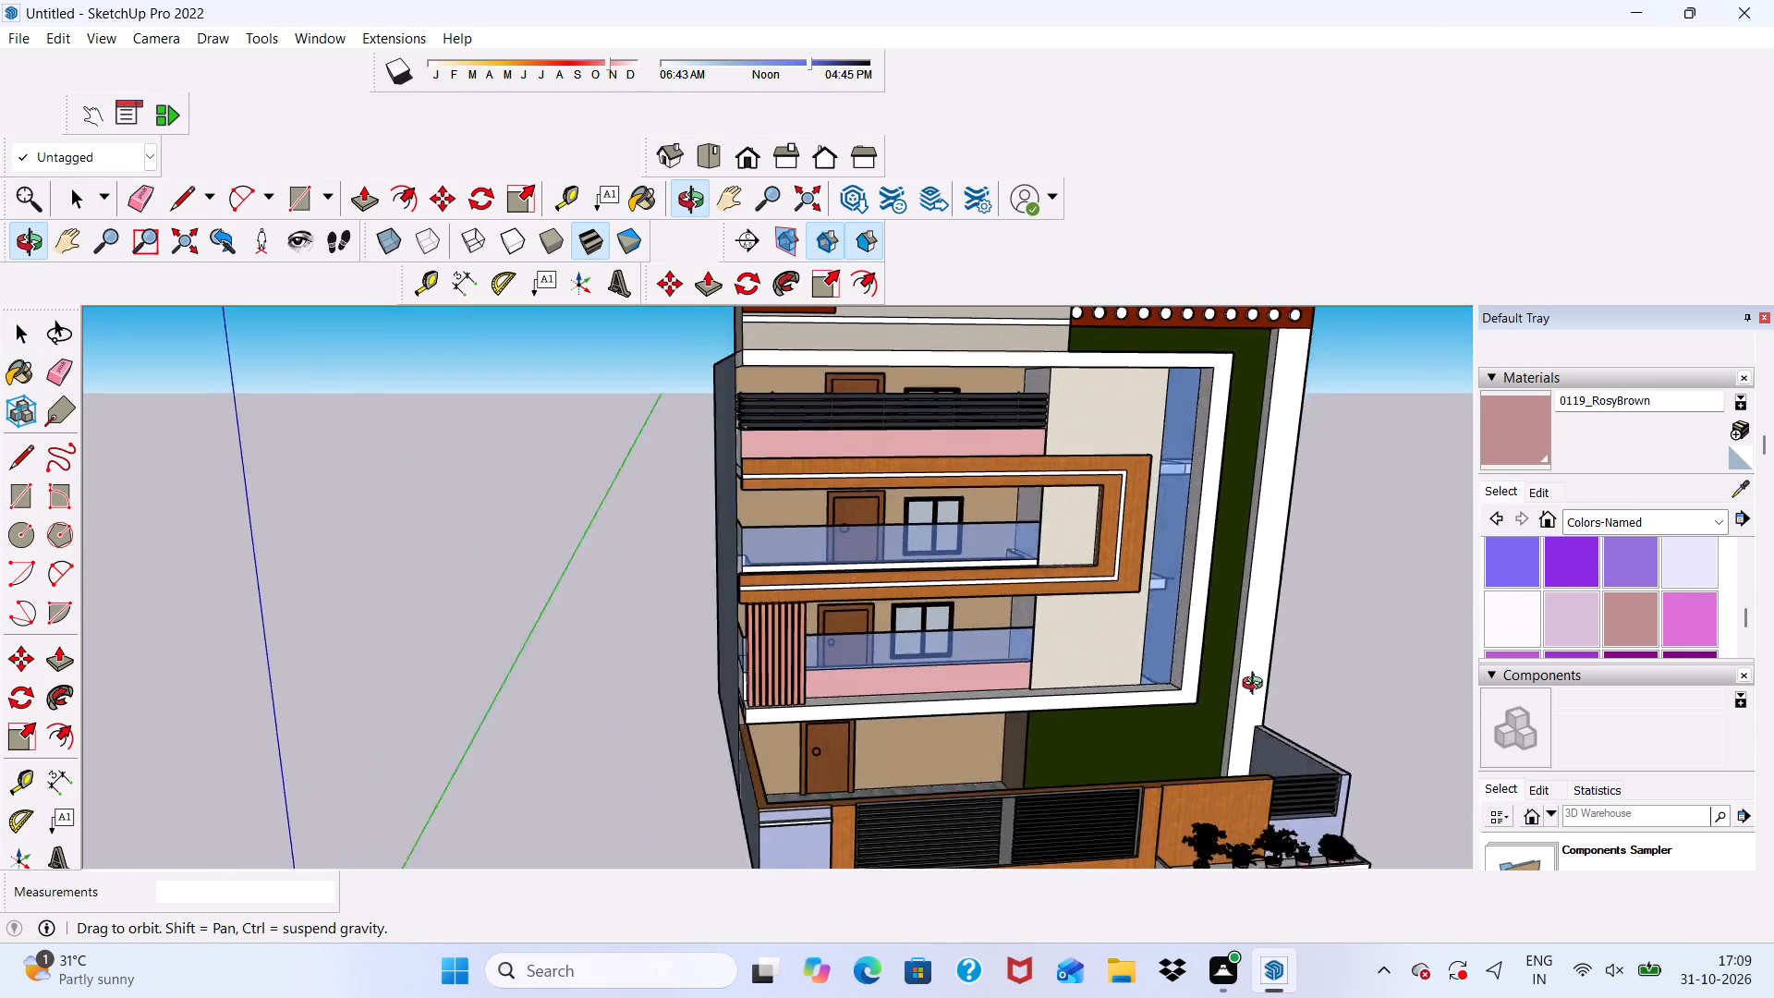
{"action": "middle_click_drag", "start_coordinate": [1257, 686], "coordinate": [1465, 676]}
{"action": "scroll", "coordinate": [568, 353], "scroll_direction": "up", "scroll_amount": 11}
{"action": "left_click", "coordinate": [793, 519]}
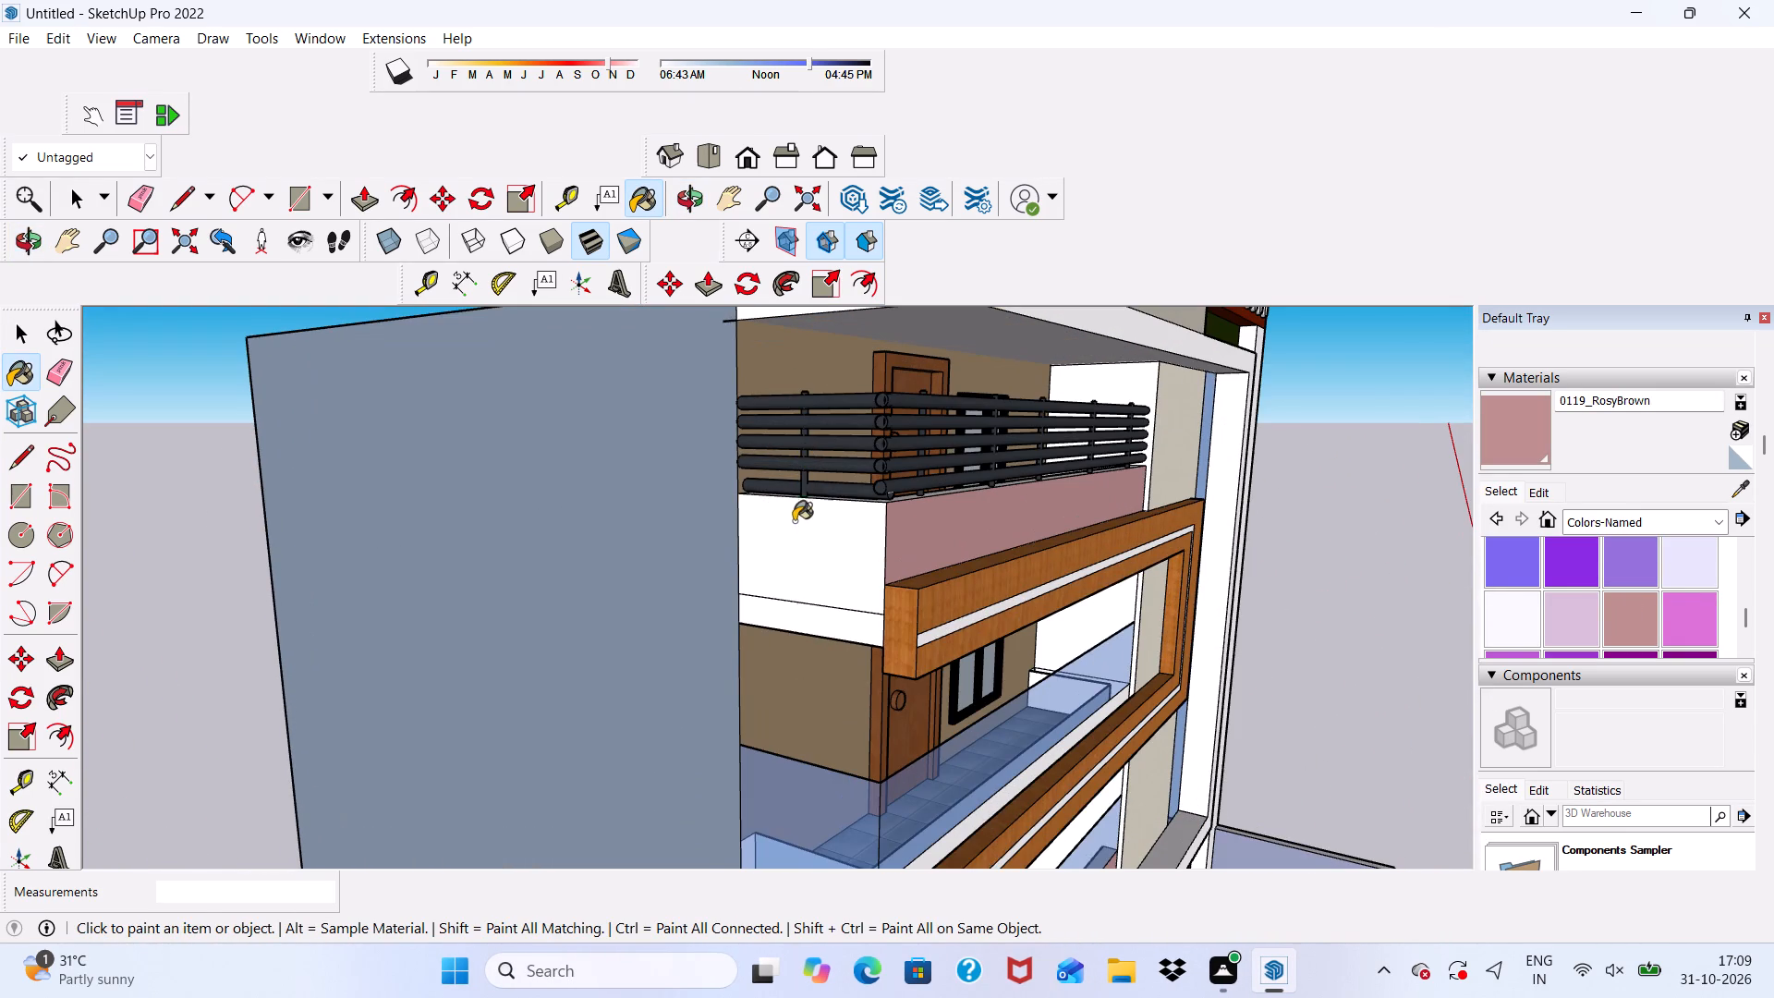
{"action": "left_click", "coordinate": [823, 619]}
{"action": "scroll", "coordinate": [796, 412], "scroll_direction": "down", "scroll_amount": 6}
{"action": "middle_click_drag", "start_coordinate": [817, 587], "coordinate": [779, 540]}
{"action": "scroll", "coordinate": [799, 662], "scroll_direction": "up", "scroll_amount": 4}
{"action": "scroll", "coordinate": [764, 317], "scroll_direction": "down", "scroll_amount": 5}
{"action": "scroll", "coordinate": [768, 689], "scroll_direction": "up", "scroll_amount": 5}
{"action": "left_click", "coordinate": [723, 761]}
{"action": "scroll", "coordinate": [732, 558], "scroll_direction": "down", "scroll_amount": 2}
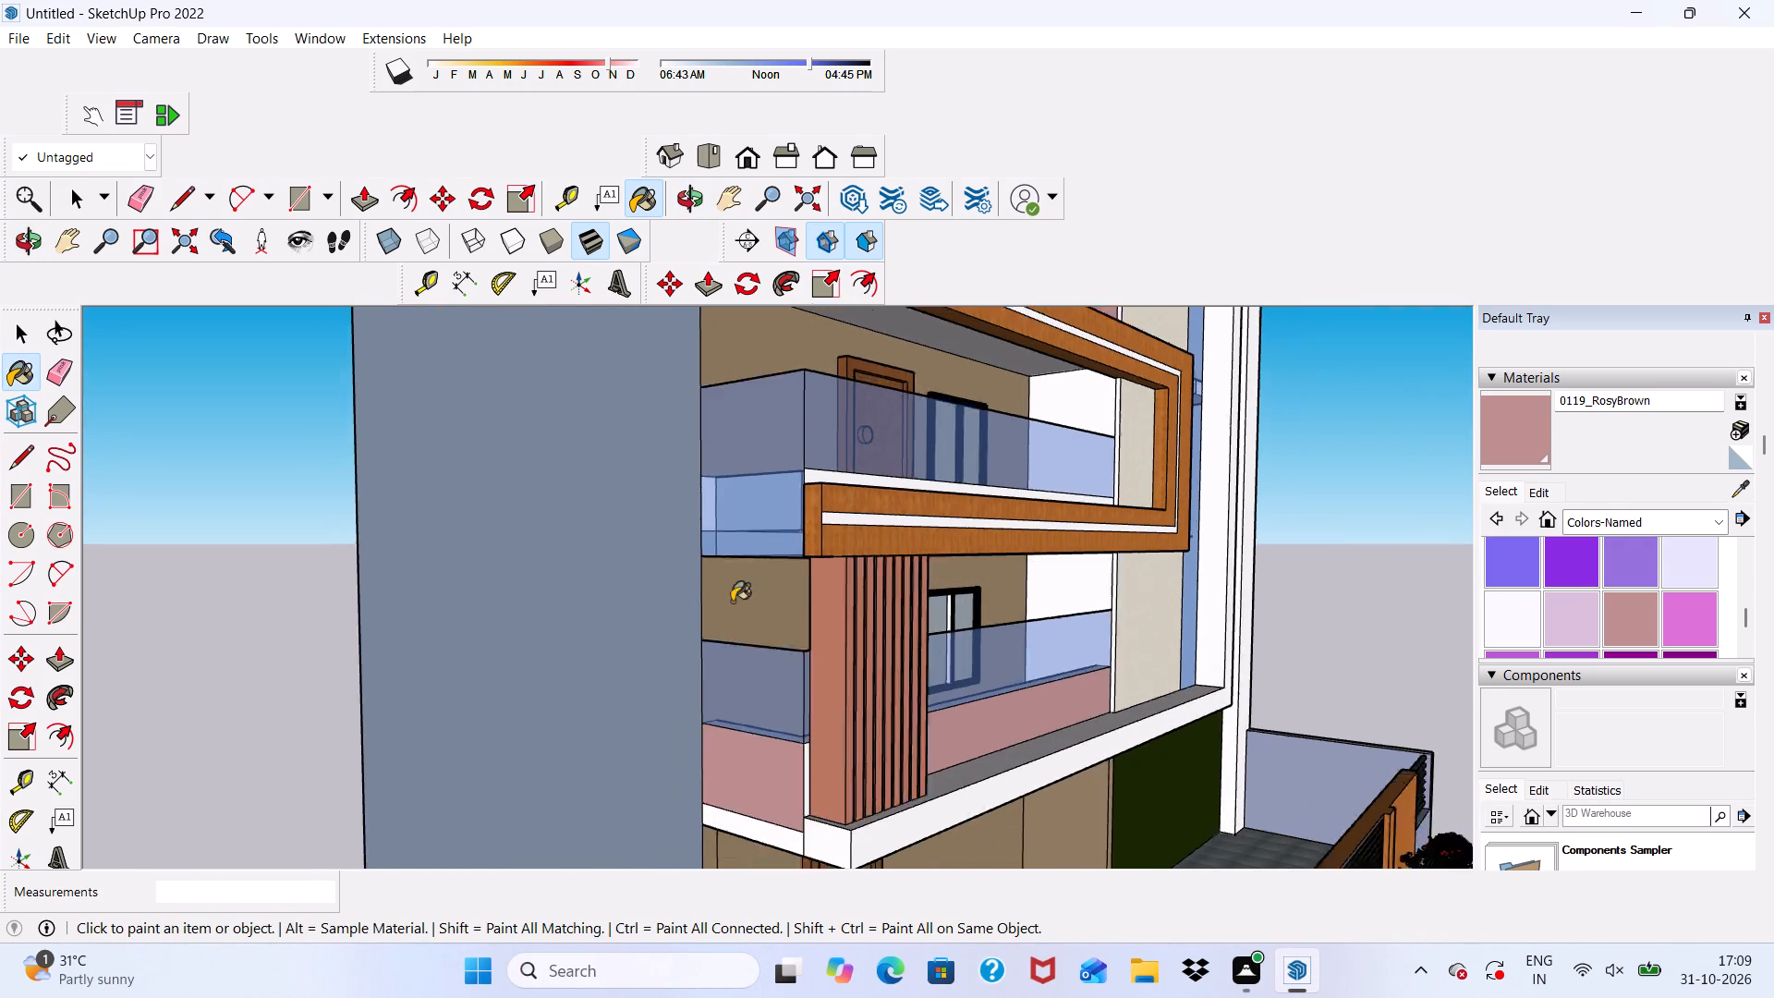
Paint the narrow white strip on the lowest balcony's side parapet, beside the vertical slats, with 0119_RosyBrown.
{"action": "scroll", "coordinate": [732, 602], "scroll_direction": "down", "scroll_amount": 5}
{"action": "scroll", "coordinate": [756, 759], "scroll_direction": "up", "scroll_amount": 7}
{"action": "left_click", "coordinate": [756, 759]}
{"action": "key", "text": "ctrl+z"}
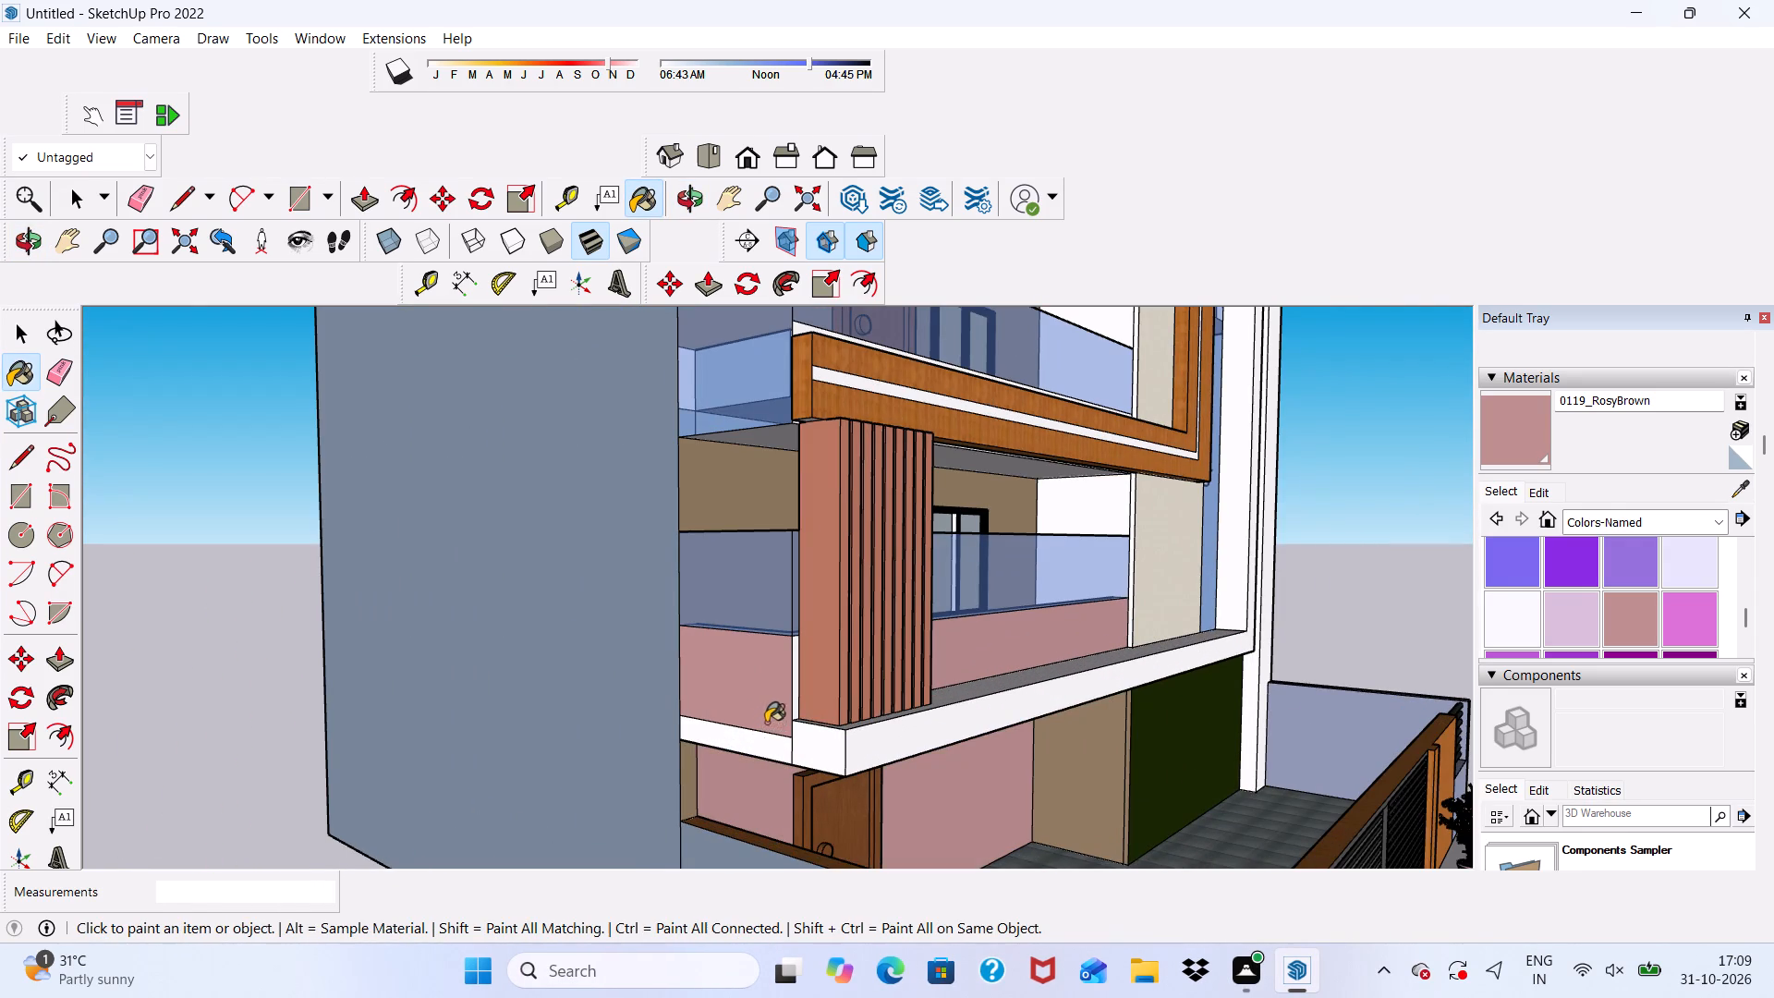
{"action": "scroll", "coordinate": [820, 752], "scroll_direction": "up", "scroll_amount": 7, "text": "ctrl"}
{"action": "scroll", "coordinate": [771, 671], "scroll_direction": "down", "scroll_amount": 4}
{"action": "scroll", "coordinate": [765, 646], "scroll_direction": "up", "scroll_amount": 5}
{"action": "left_click", "coordinate": [786, 591]}
{"action": "scroll", "coordinate": [782, 600], "scroll_direction": "down", "scroll_amount": 3}
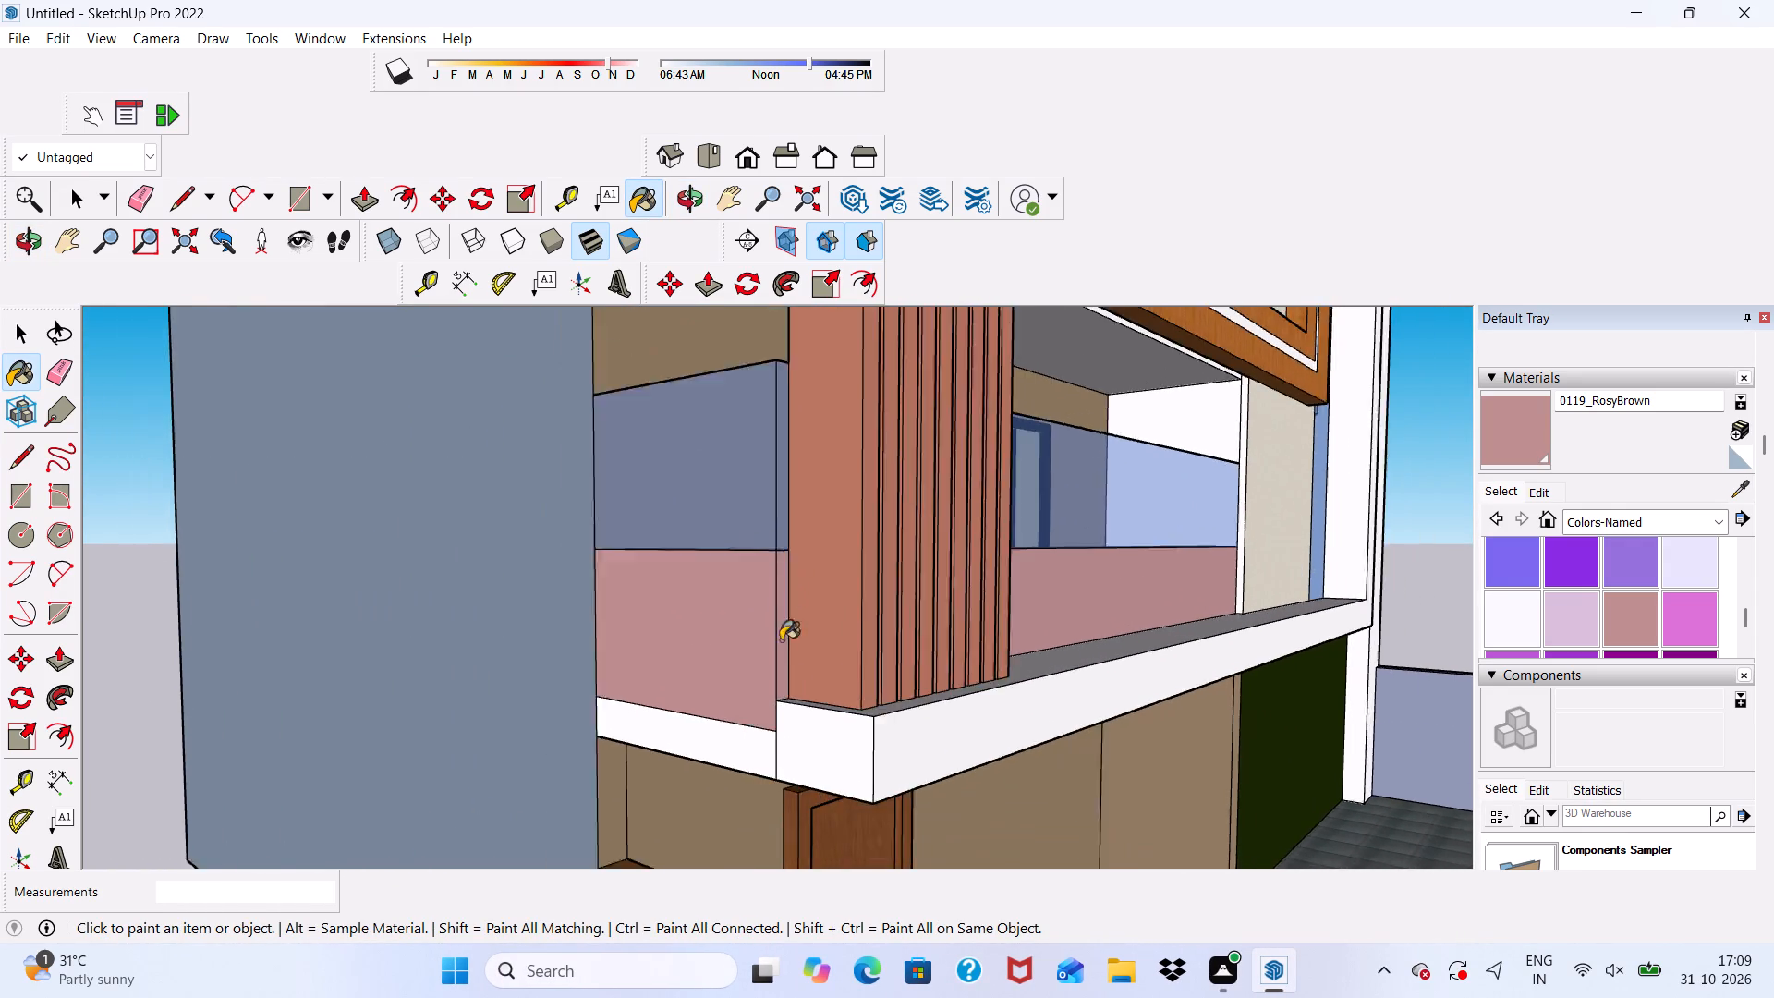
Examine the front facade with the repainted balcony parapets from several angles.
{"action": "scroll", "coordinate": [781, 640], "scroll_direction": "down", "scroll_amount": 1}
{"action": "middle_click_drag", "start_coordinate": [553, 661], "coordinate": [370, 617]}
{"action": "scroll", "coordinate": [397, 574], "scroll_direction": "down", "scroll_amount": 12}
{"action": "middle_click_drag", "start_coordinate": [1033, 700], "coordinate": [766, 799]}
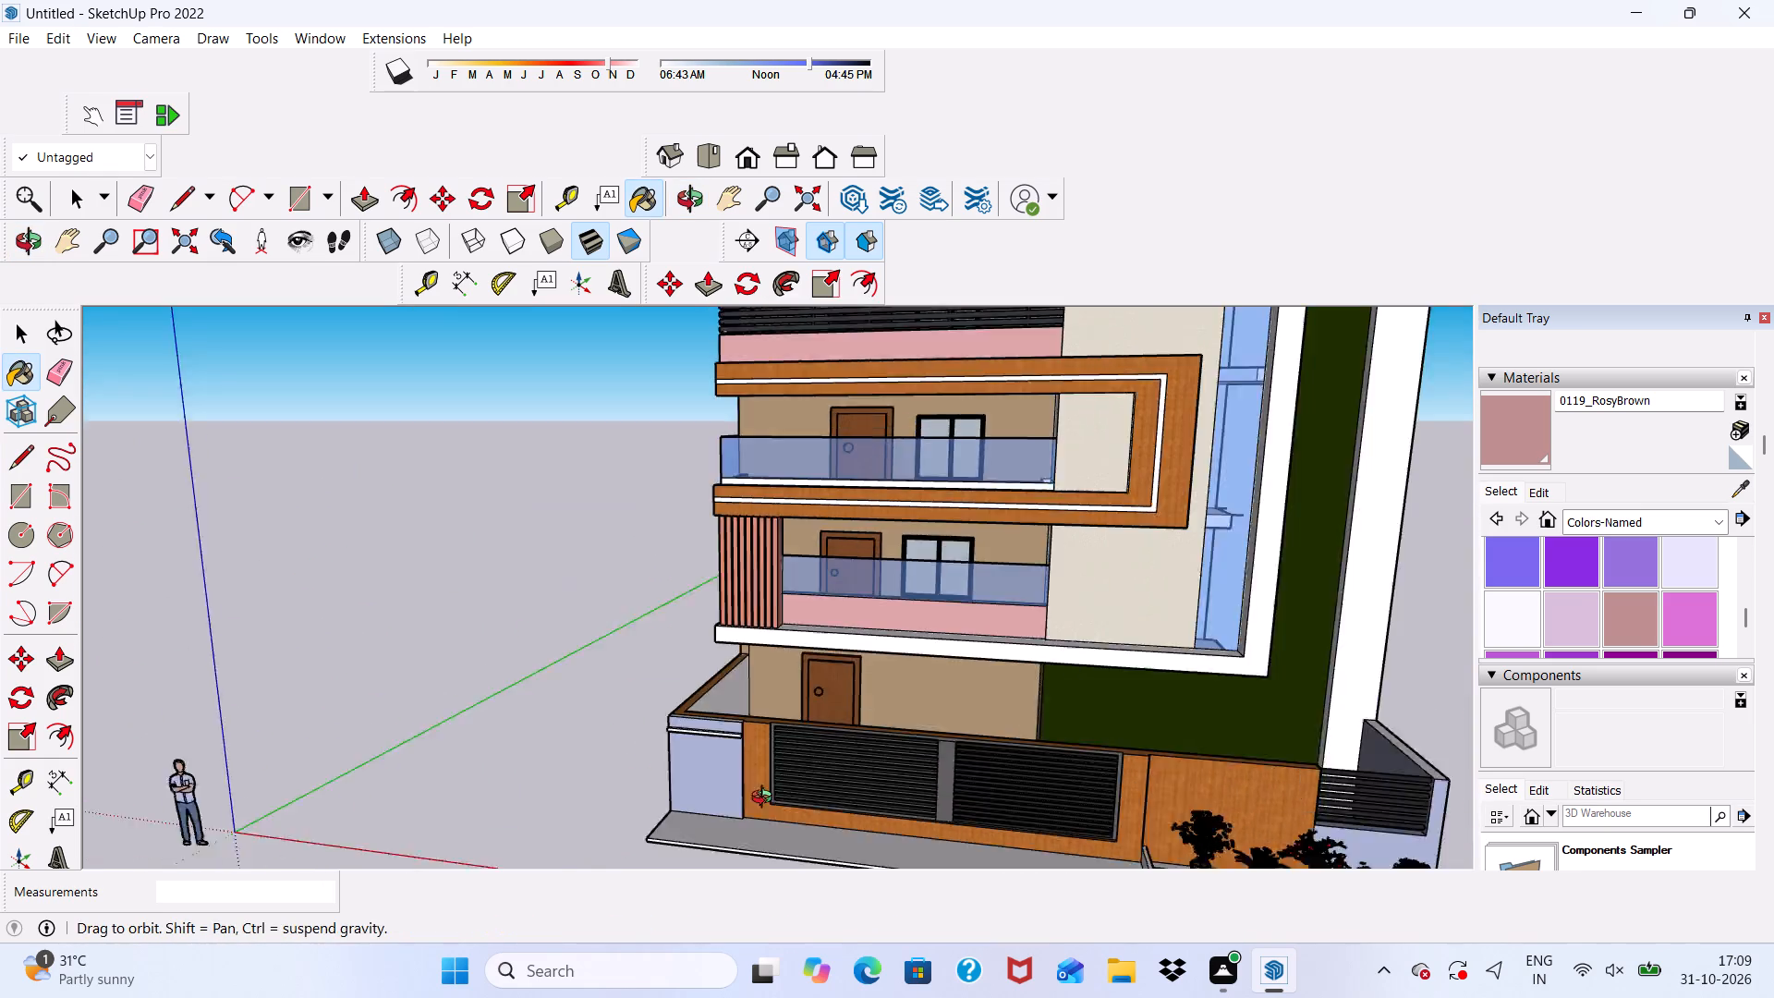
{"action": "middle_click_drag", "start_coordinate": [766, 799], "coordinate": [713, 799]}
{"action": "scroll", "coordinate": [715, 799], "scroll_direction": "down", "scroll_amount": 12}
{"action": "scroll", "coordinate": [738, 464], "scroll_direction": "up", "scroll_amount": 14}
{"action": "middle_click_drag", "start_coordinate": [869, 533], "coordinate": [989, 538]}
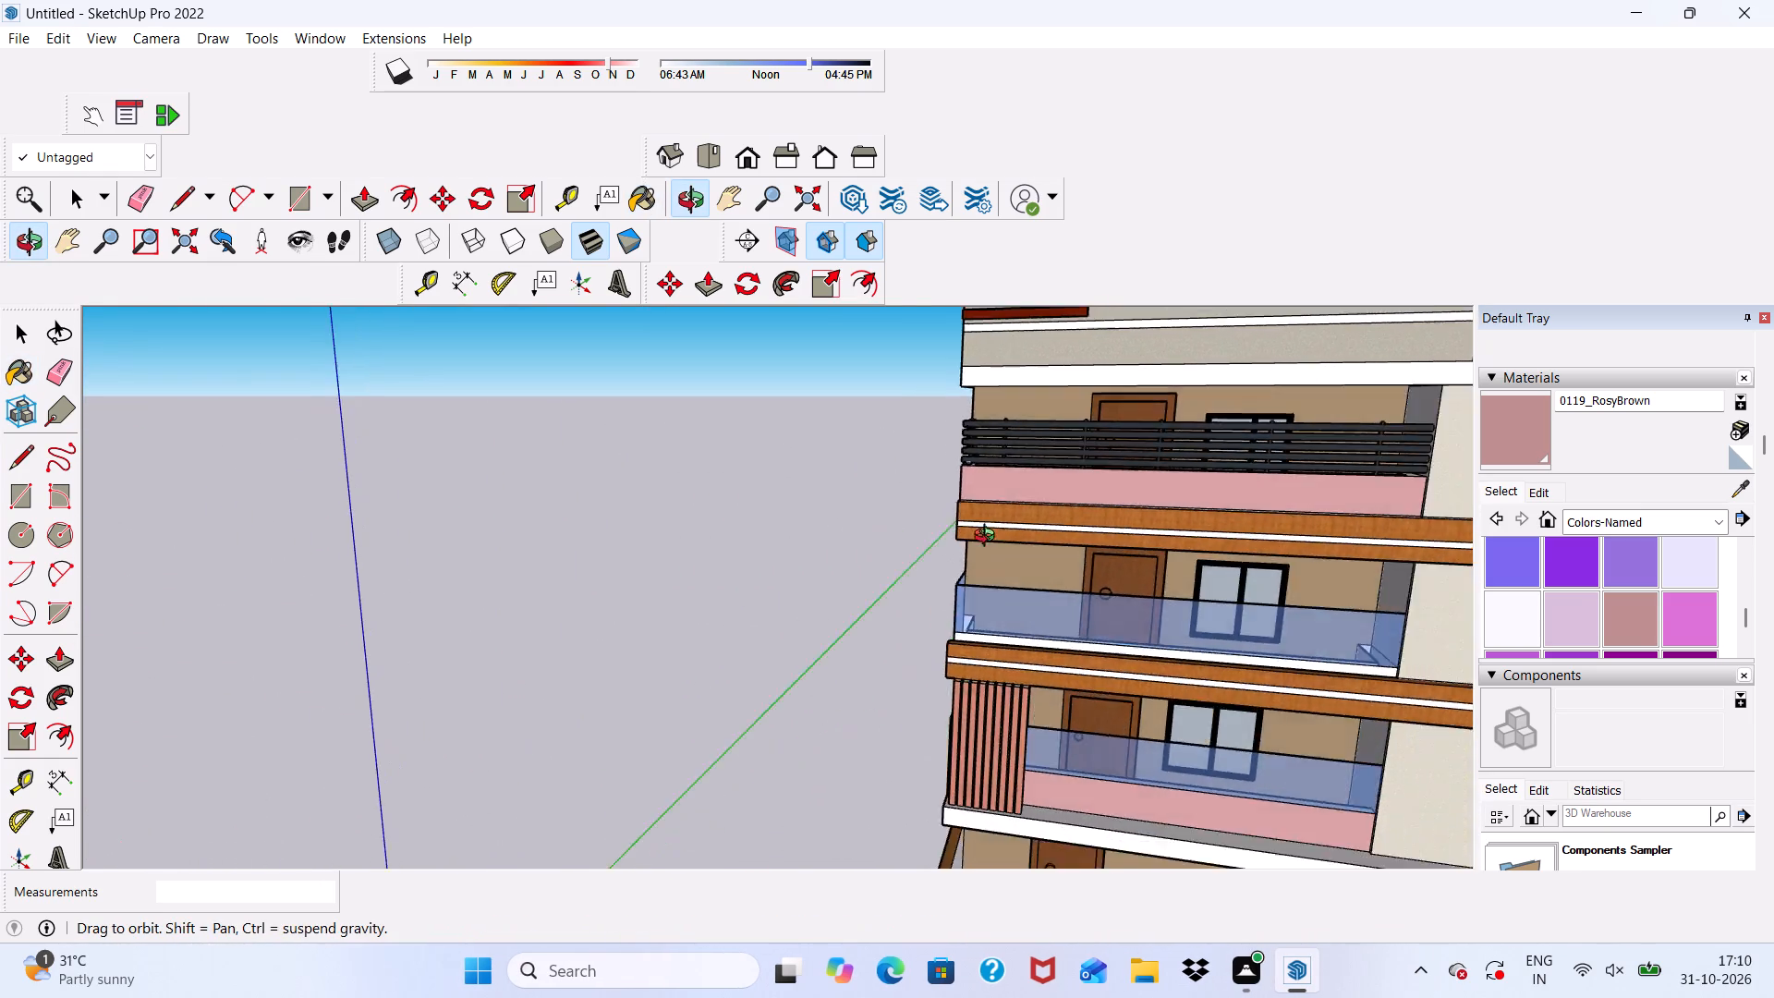
{"action": "middle_click_drag", "start_coordinate": [989, 538], "coordinate": [1091, 538]}
{"action": "scroll", "coordinate": [1186, 536], "scroll_direction": "up", "scroll_amount": 1}
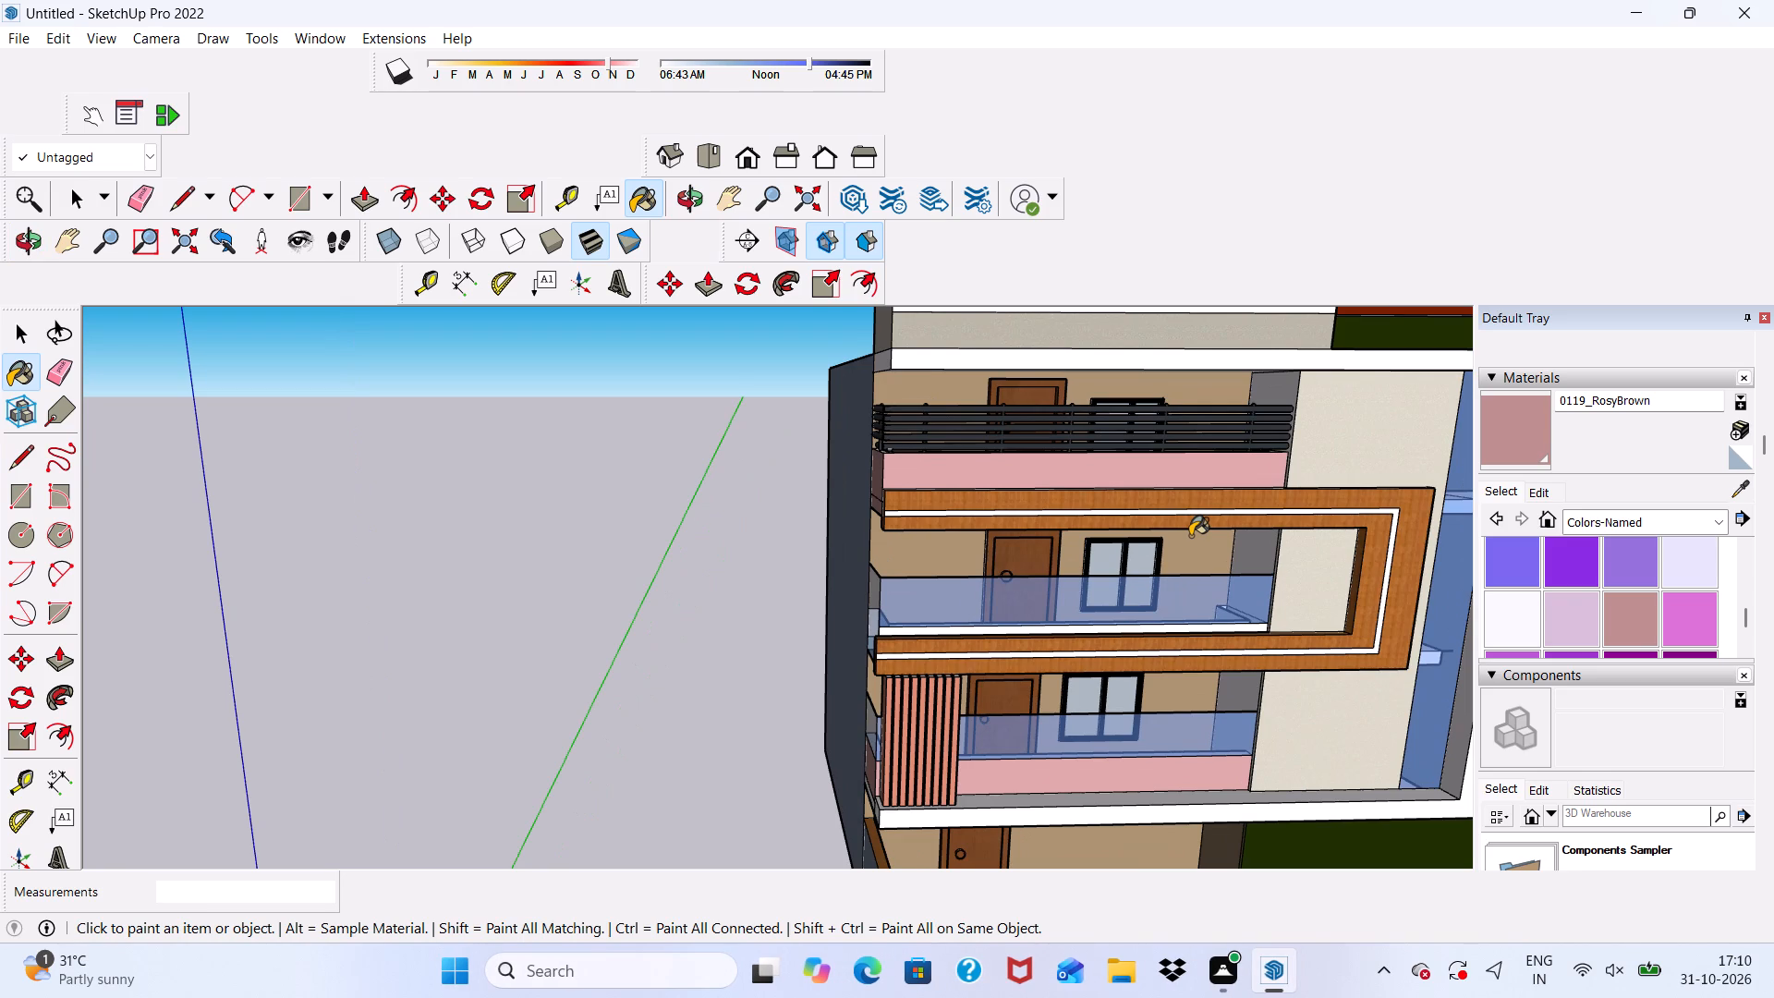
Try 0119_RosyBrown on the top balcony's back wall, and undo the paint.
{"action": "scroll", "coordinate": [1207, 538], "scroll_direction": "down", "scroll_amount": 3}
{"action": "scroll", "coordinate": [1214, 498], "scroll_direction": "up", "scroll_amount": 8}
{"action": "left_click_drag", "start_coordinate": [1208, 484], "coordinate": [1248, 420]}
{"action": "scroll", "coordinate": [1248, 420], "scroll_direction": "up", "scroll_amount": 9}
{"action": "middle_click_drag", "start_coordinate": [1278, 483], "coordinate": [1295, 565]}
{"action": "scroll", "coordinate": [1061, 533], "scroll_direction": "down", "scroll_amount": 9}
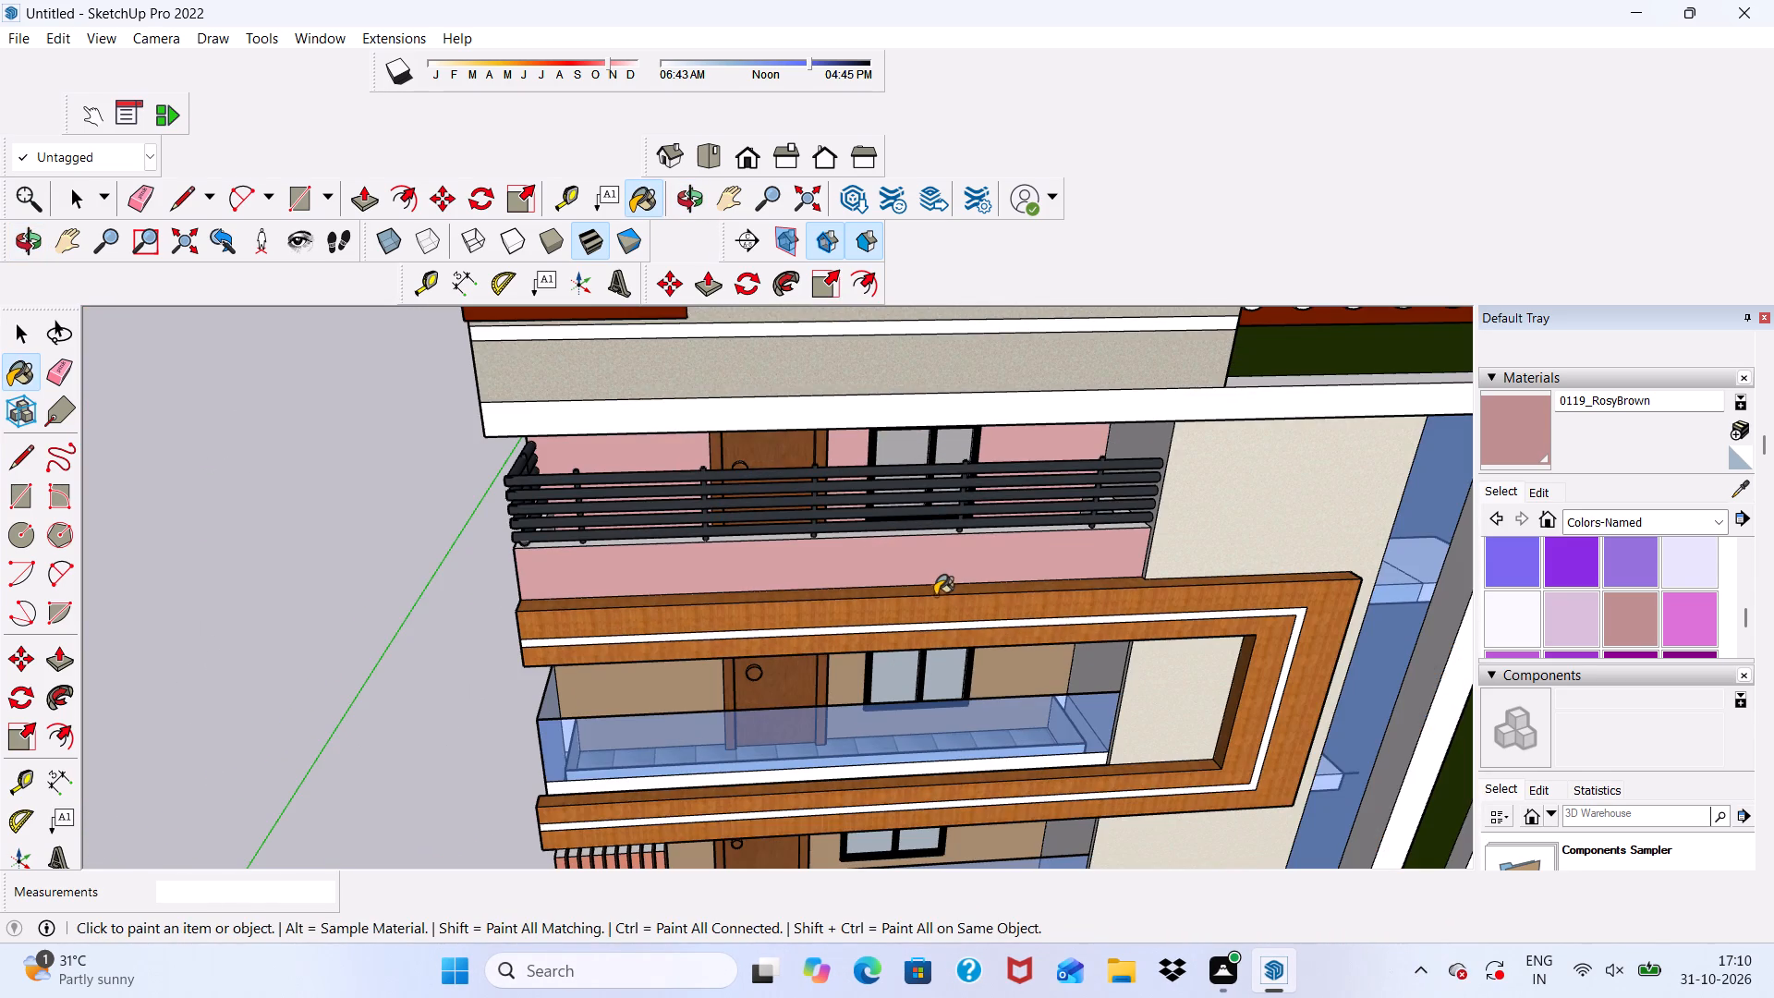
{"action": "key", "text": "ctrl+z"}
Paint the top ledge of the top balcony's parapet, beneath the black railing, with 0119_RosyBrown.
{"action": "scroll", "coordinate": [954, 521], "scroll_direction": "up", "scroll_amount": 6}
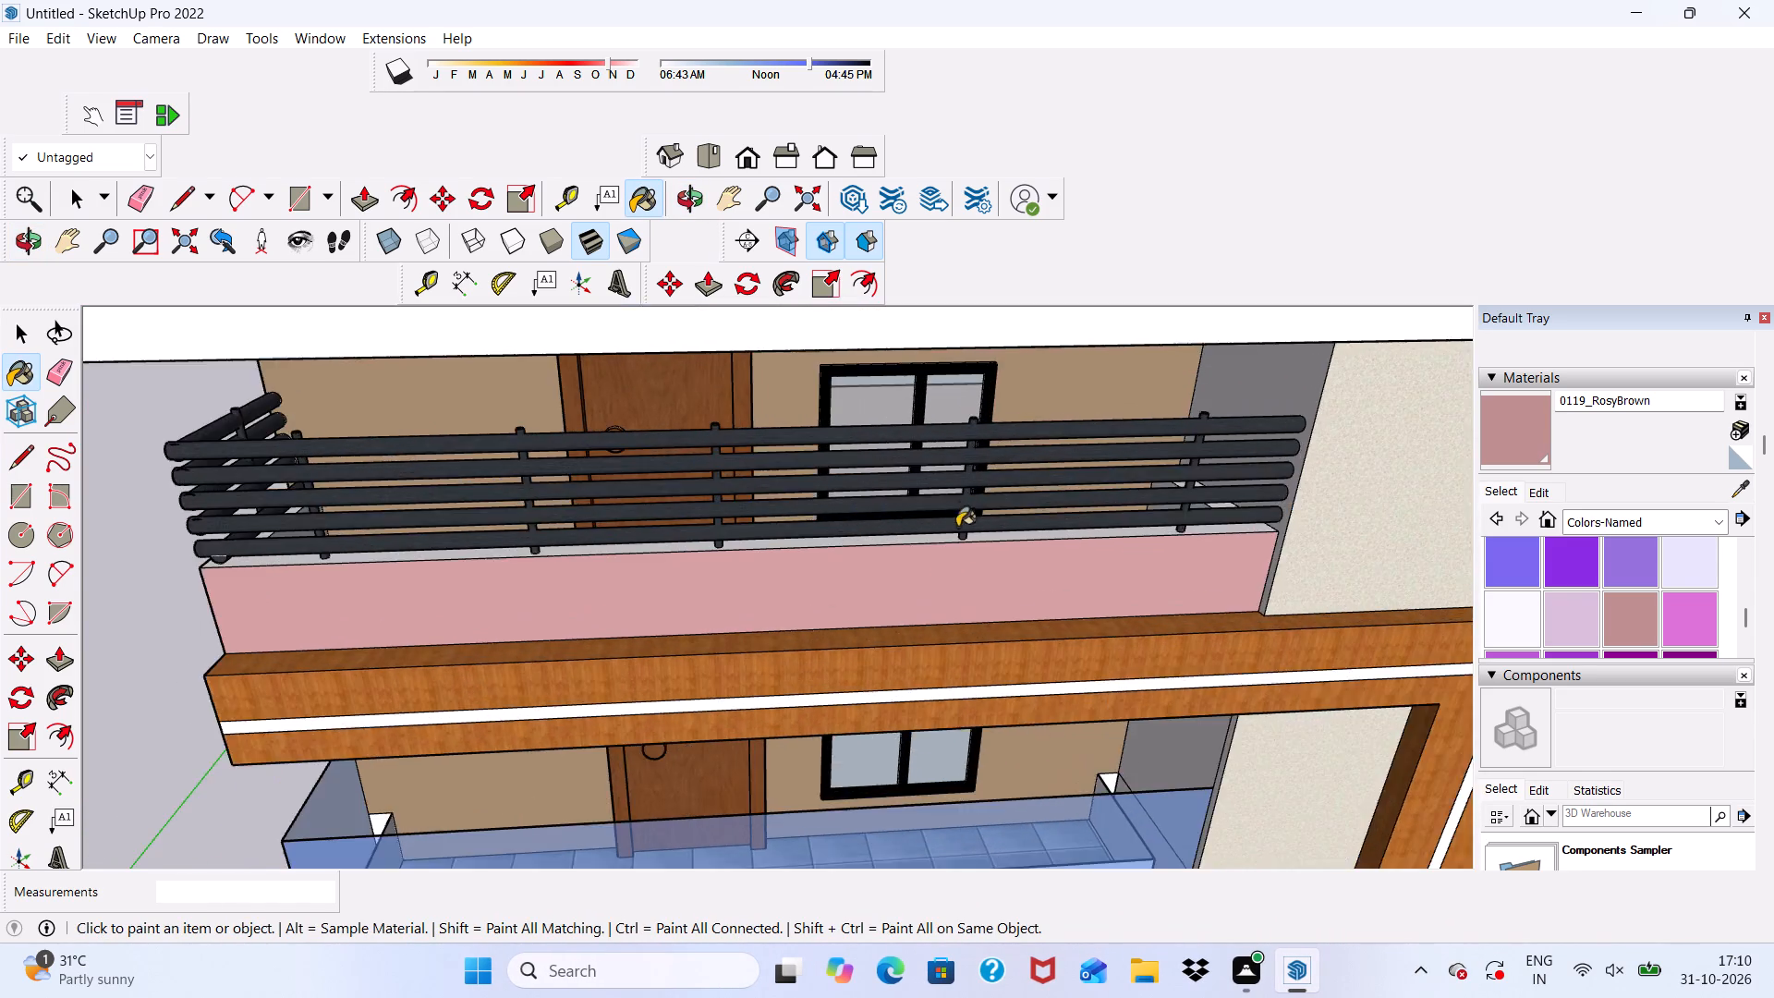
{"action": "scroll", "coordinate": [957, 527], "scroll_direction": "up", "scroll_amount": 8}
{"action": "left_click", "coordinate": [940, 525]}
{"action": "scroll", "coordinate": [933, 529], "scroll_direction": "down", "scroll_amount": 8}
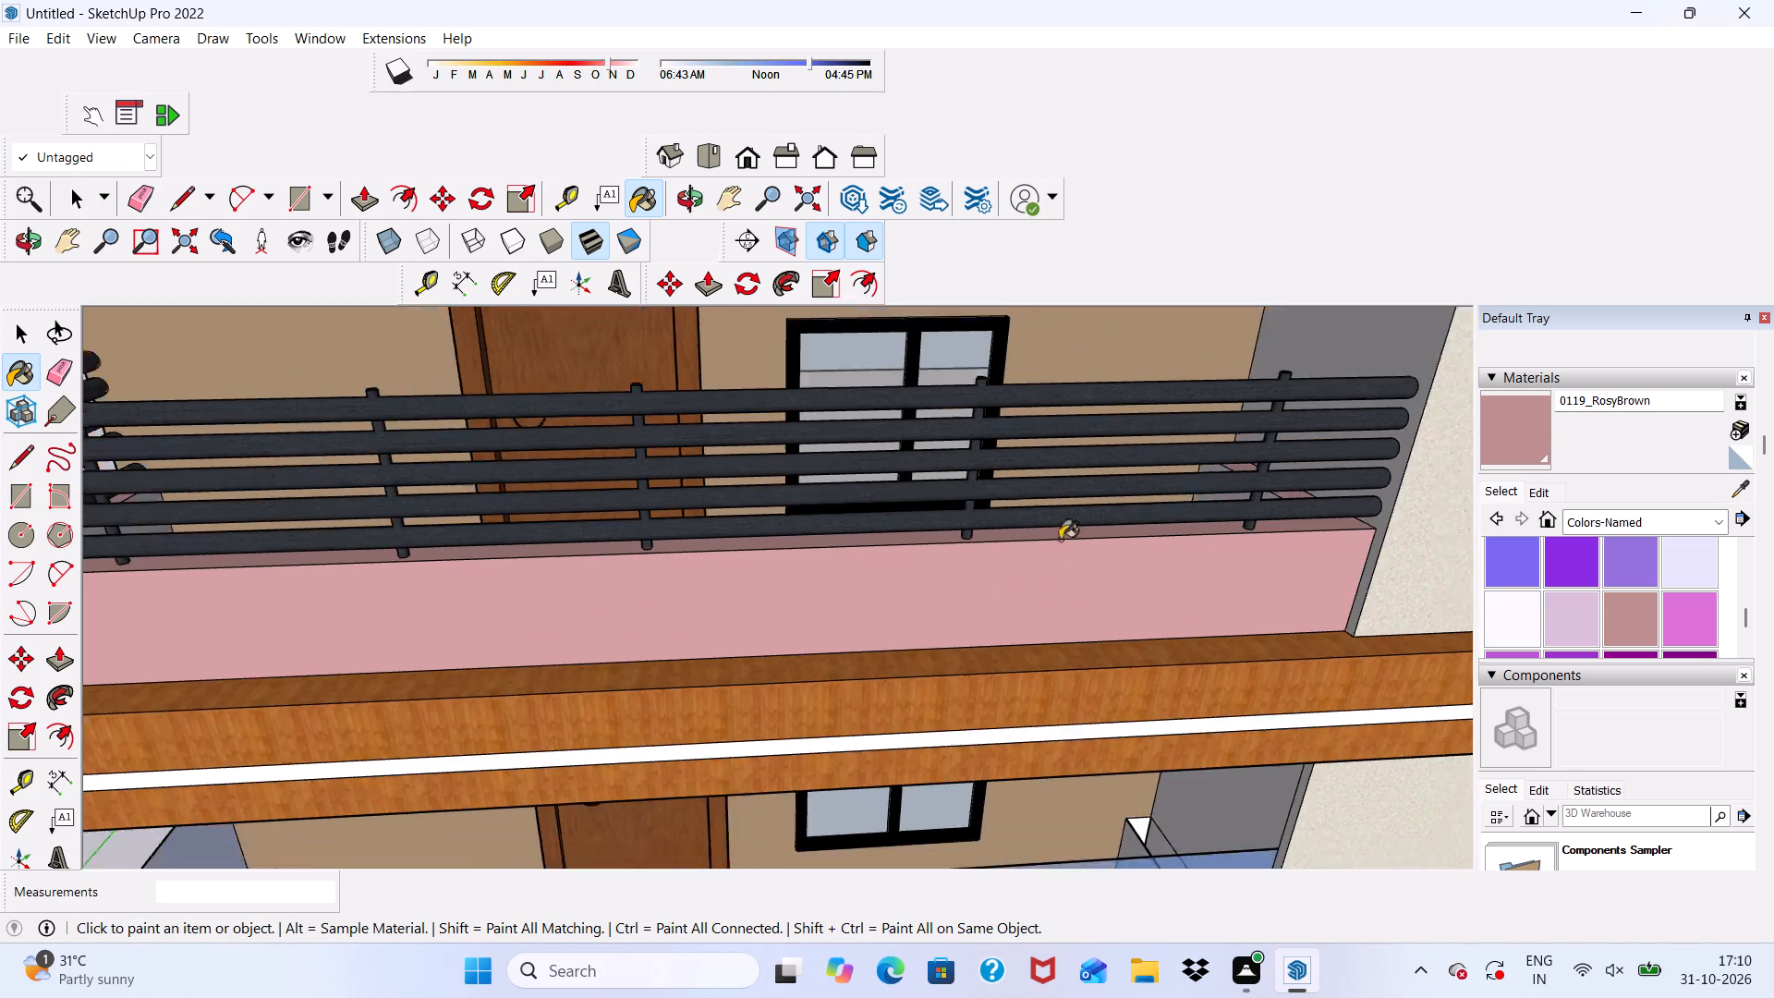
Paint the inner faces and top ledge of the lowest balcony's parapet, below the glass railing, with 0119_RosyBrown.
{"action": "scroll", "coordinate": [1060, 540], "scroll_direction": "down", "scroll_amount": 9}
{"action": "middle_click_drag", "start_coordinate": [916, 653], "coordinate": [1279, 700]}
{"action": "middle_click_drag", "start_coordinate": [1268, 695], "coordinate": [732, 582]}
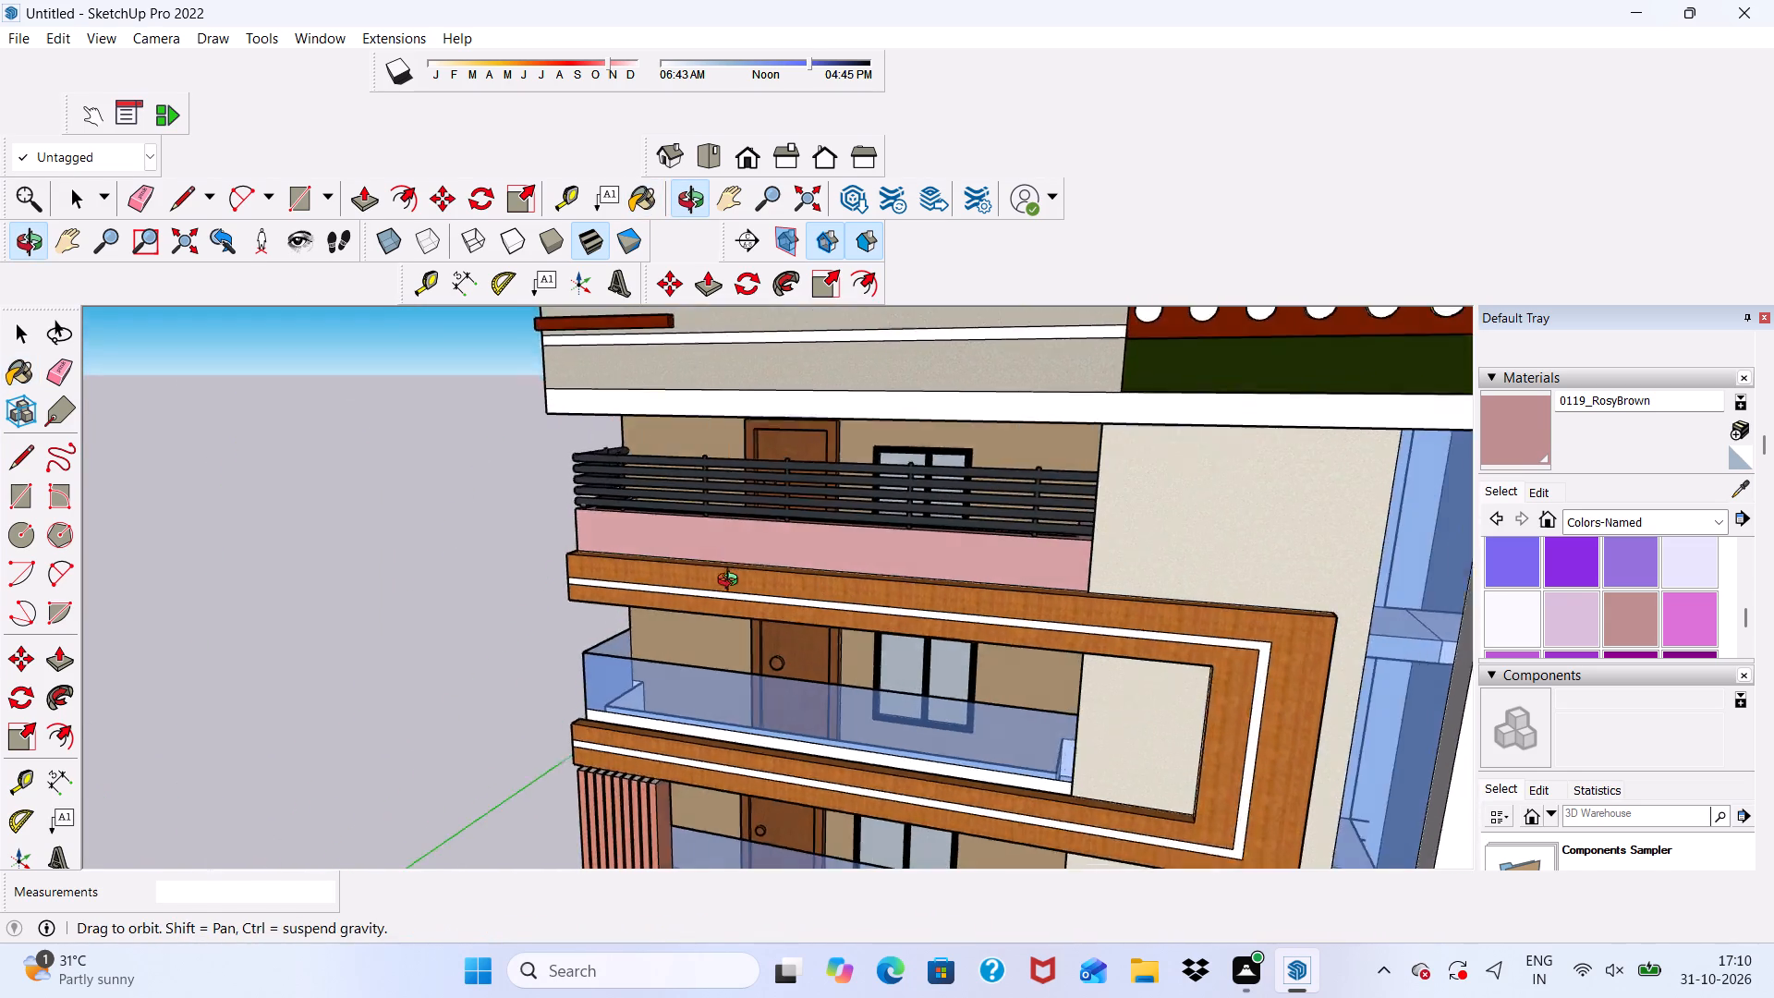
{"action": "middle_click_drag", "start_coordinate": [732, 582], "coordinate": [730, 582]}
{"action": "scroll", "coordinate": [726, 541], "scroll_direction": "up", "scroll_amount": 1}
{"action": "scroll", "coordinate": [773, 475], "scroll_direction": "down", "scroll_amount": 5}
{"action": "scroll", "coordinate": [832, 809], "scroll_direction": "up", "scroll_amount": 17}
{"action": "scroll", "coordinate": [787, 726], "scroll_direction": "down", "scroll_amount": 4}
{"action": "middle_click_drag", "start_coordinate": [793, 749], "coordinate": [863, 979]}
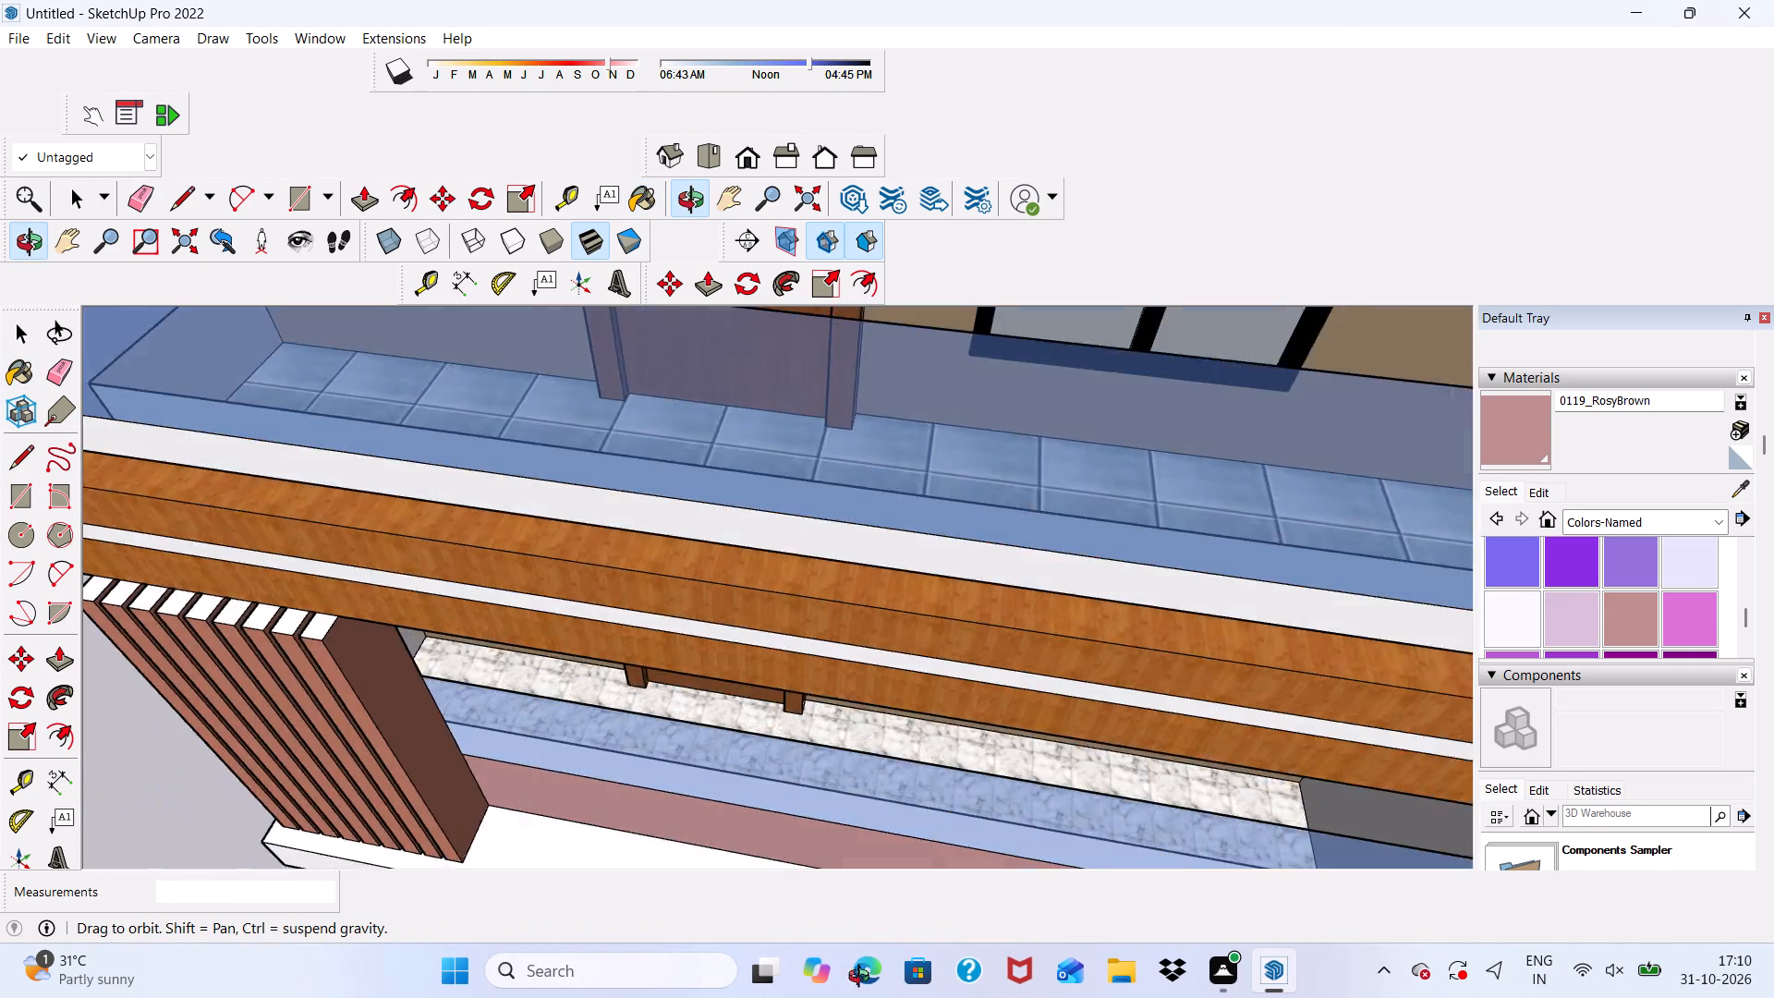
{"action": "middle_click_drag", "start_coordinate": [863, 979], "coordinate": [566, 784]}
{"action": "scroll", "coordinate": [687, 617], "scroll_direction": "up", "scroll_amount": 3}
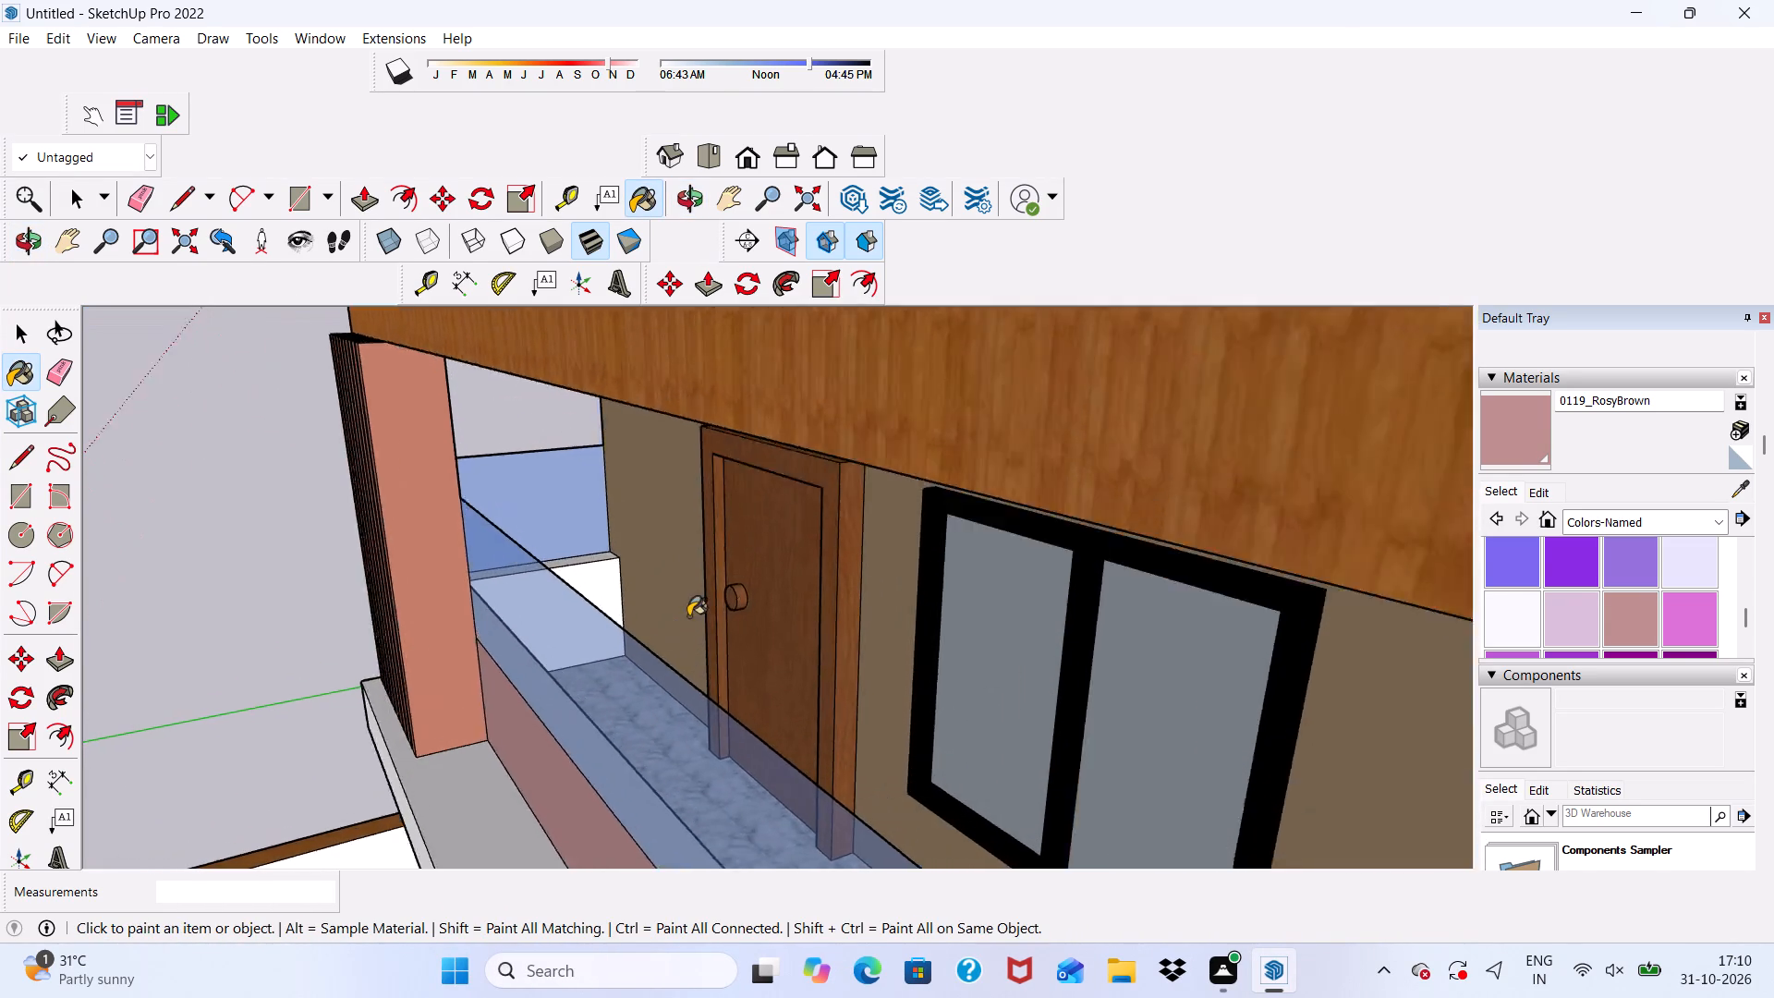
{"action": "scroll", "coordinate": [688, 616], "scroll_direction": "up", "scroll_amount": 3}
{"action": "scroll", "coordinate": [715, 666], "scroll_direction": "down", "scroll_amount": 1}
{"action": "middle_click_drag", "start_coordinate": [724, 689], "coordinate": [572, 689]}
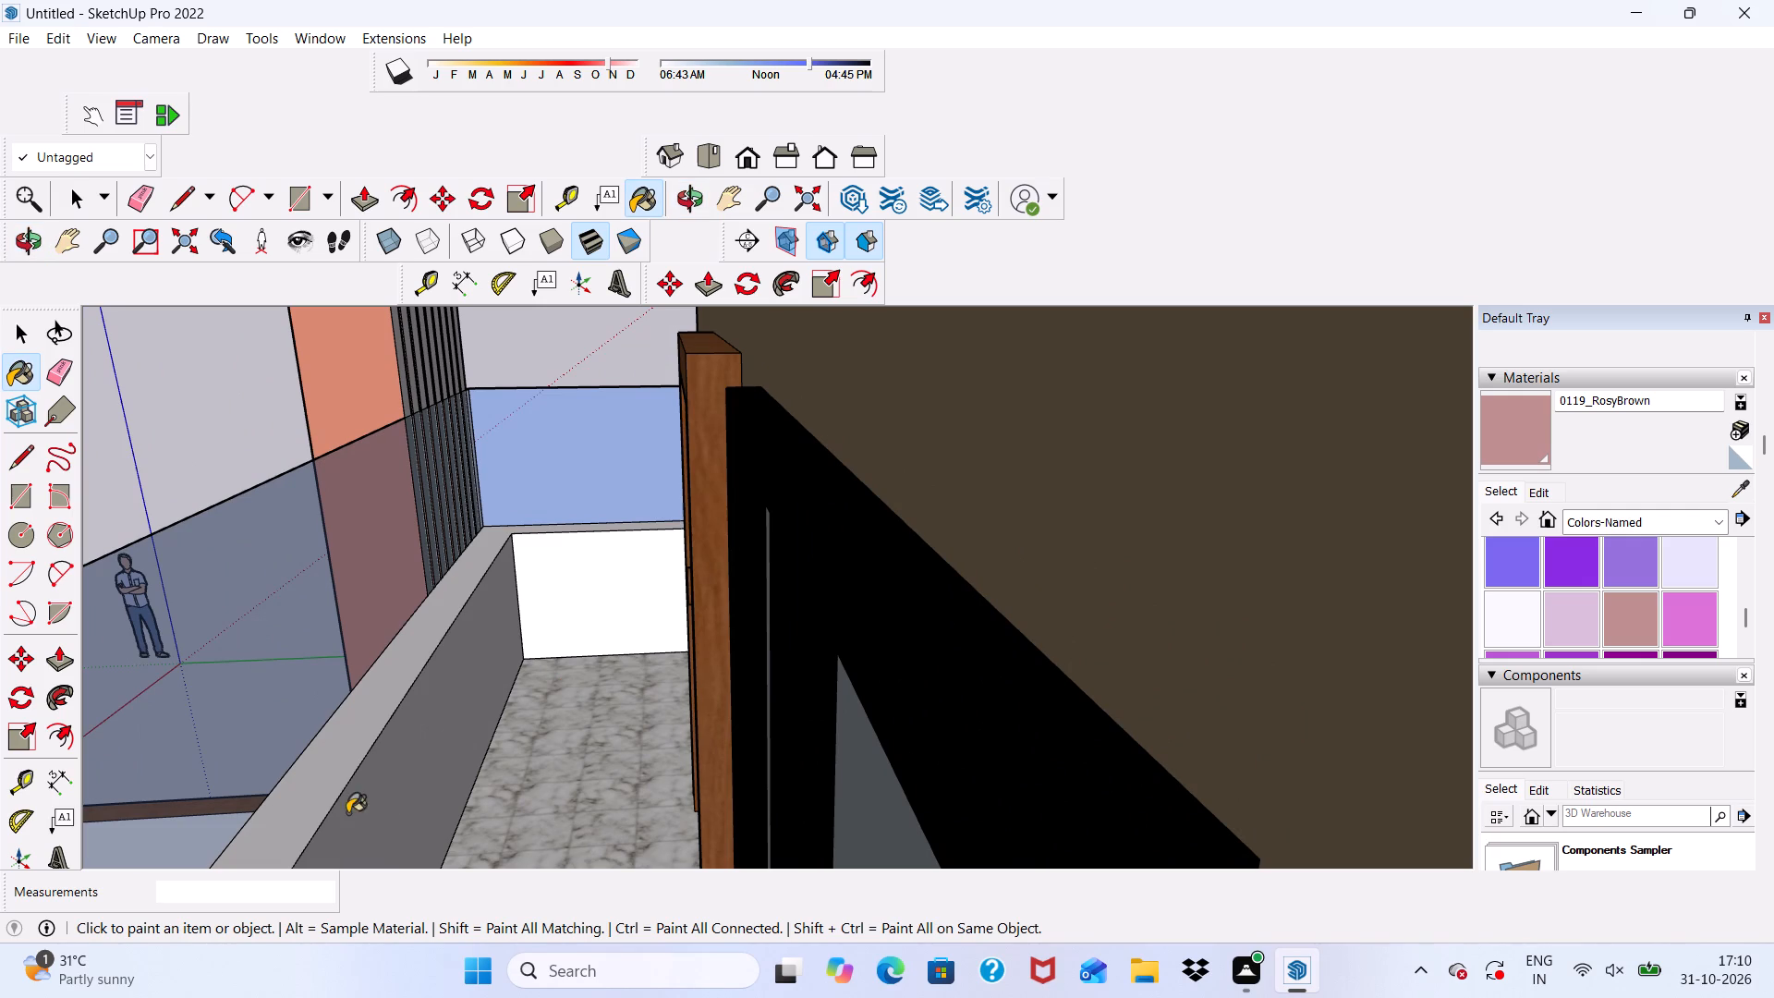
{"action": "left_click", "coordinate": [385, 815]}
{"action": "left_click", "coordinate": [344, 769]}
{"action": "left_click", "coordinate": [622, 574]}
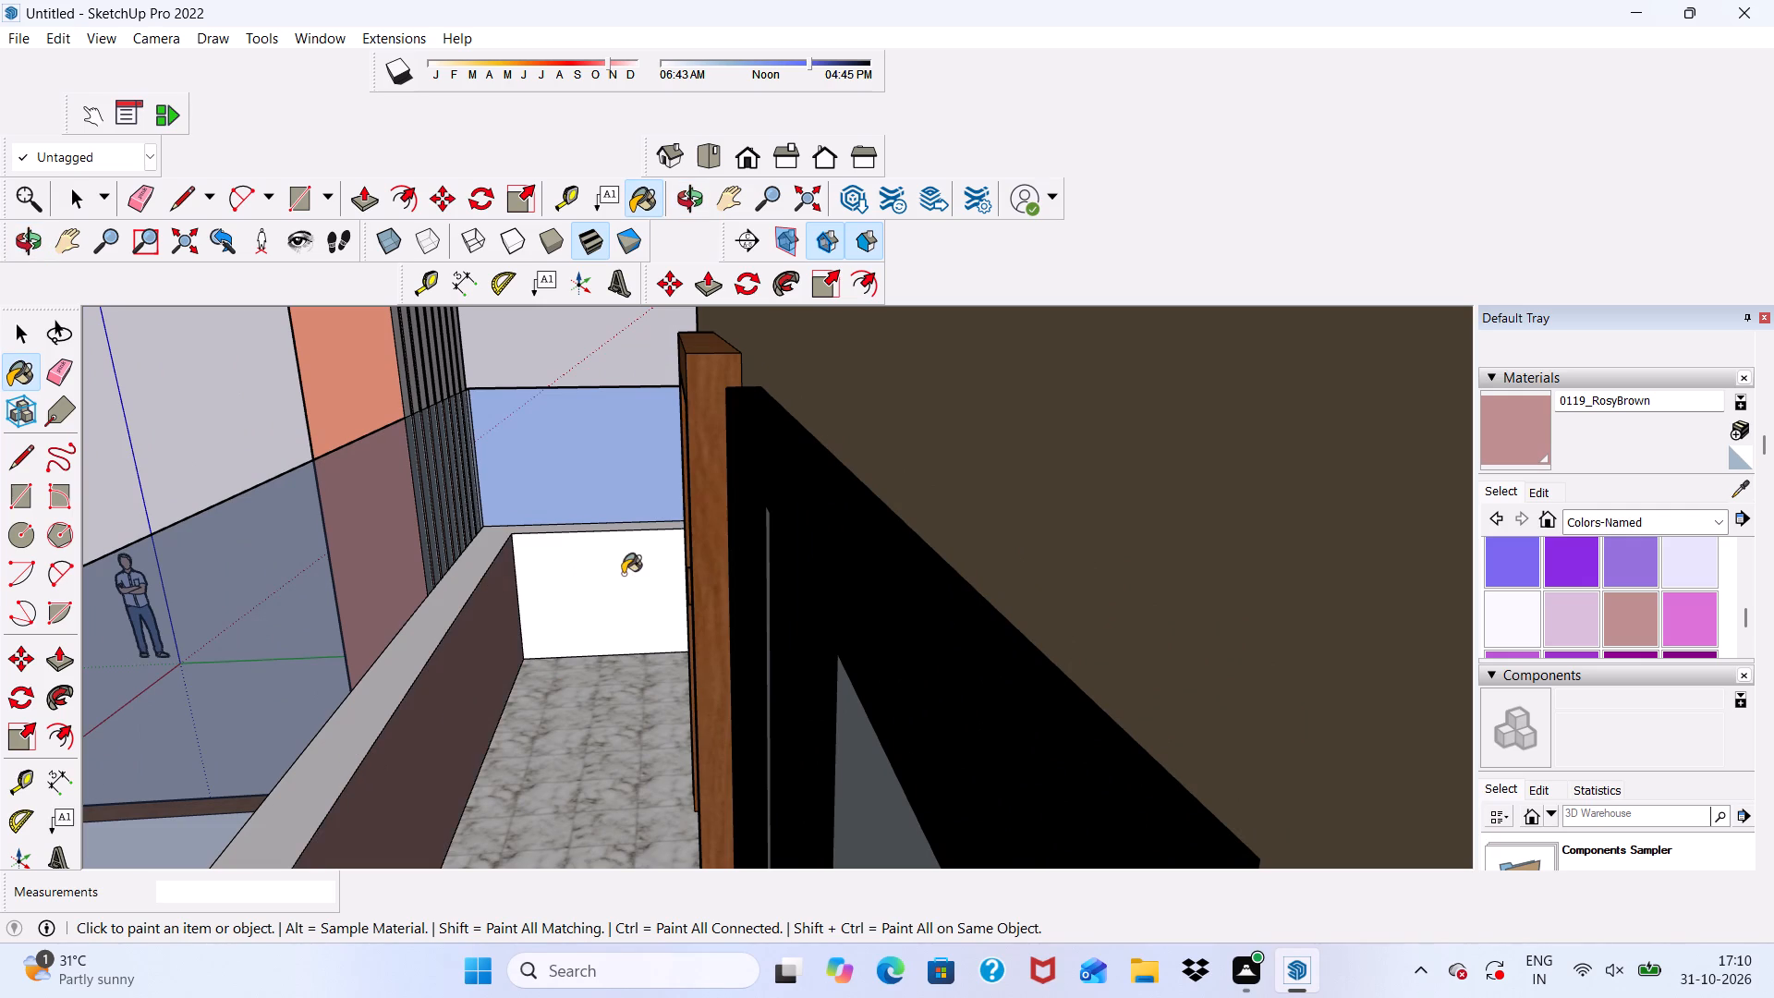
Examine the whole painted house in the standard front view and from raised angles down to the planter.
{"action": "scroll", "coordinate": [622, 573], "scroll_direction": "down", "scroll_amount": 5}
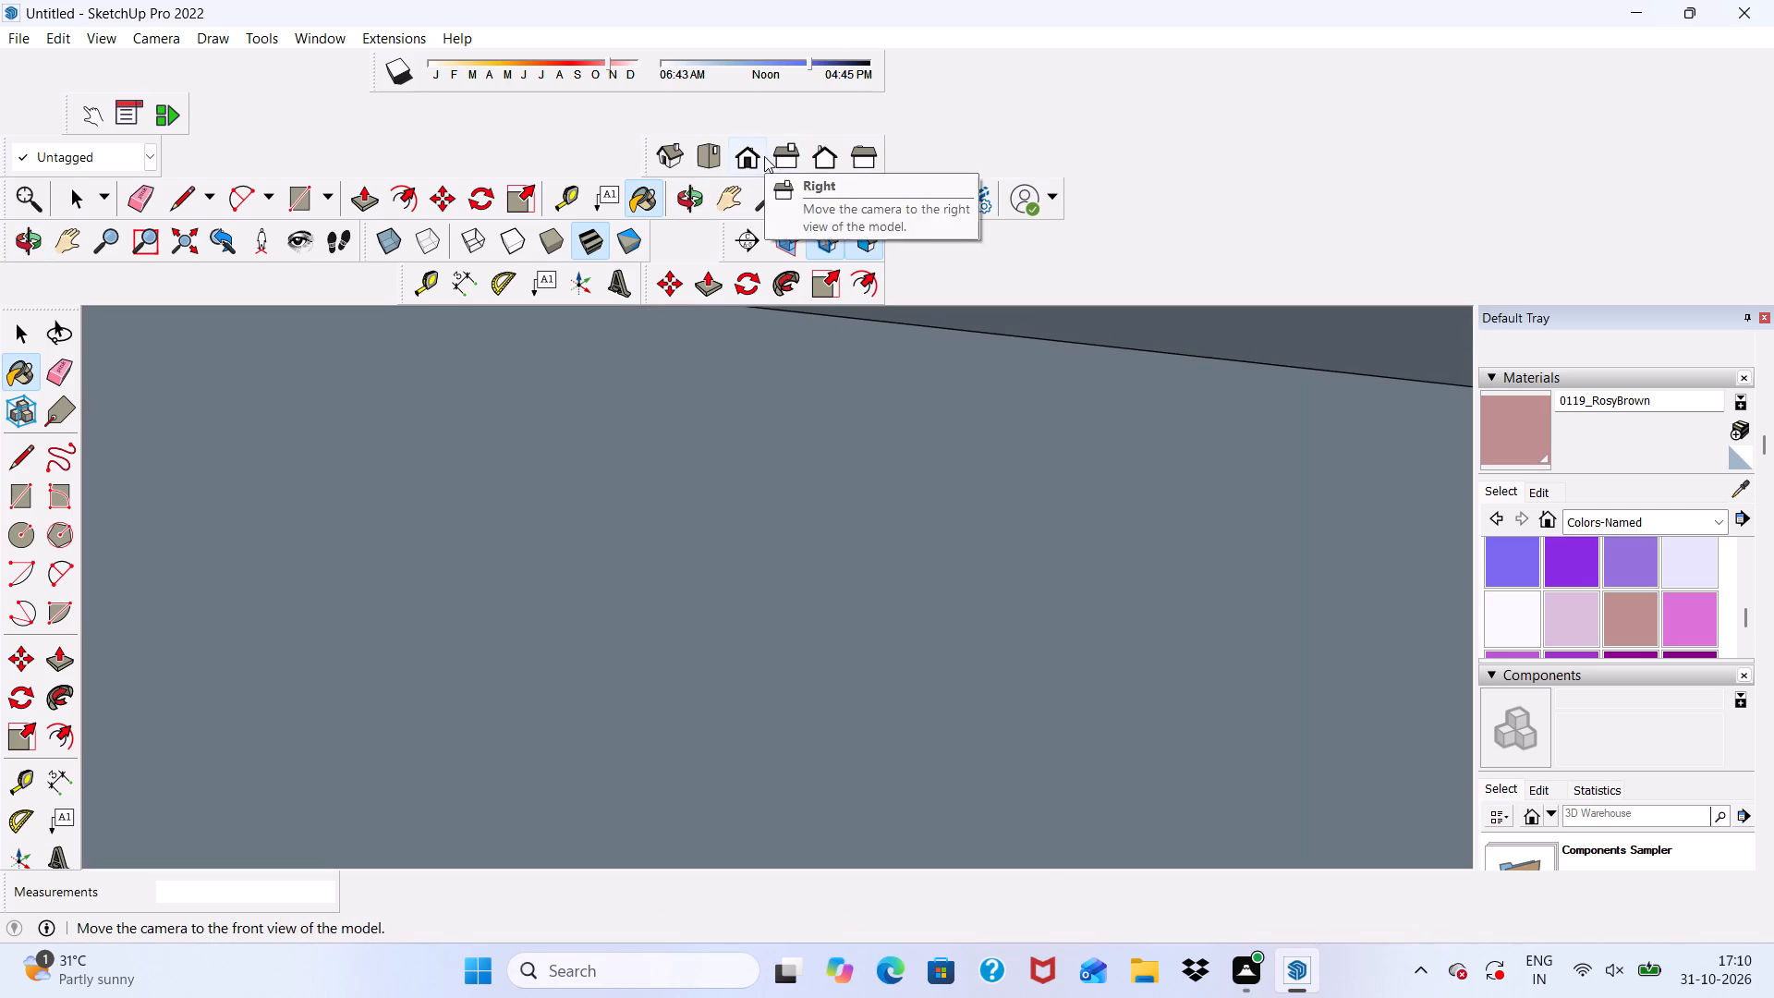
{"action": "left_click", "coordinate": [757, 153]}
{"action": "scroll", "coordinate": [765, 167], "scroll_direction": "down", "scroll_amount": 10}
{"action": "scroll", "coordinate": [916, 344], "scroll_direction": "down", "scroll_amount": 12}
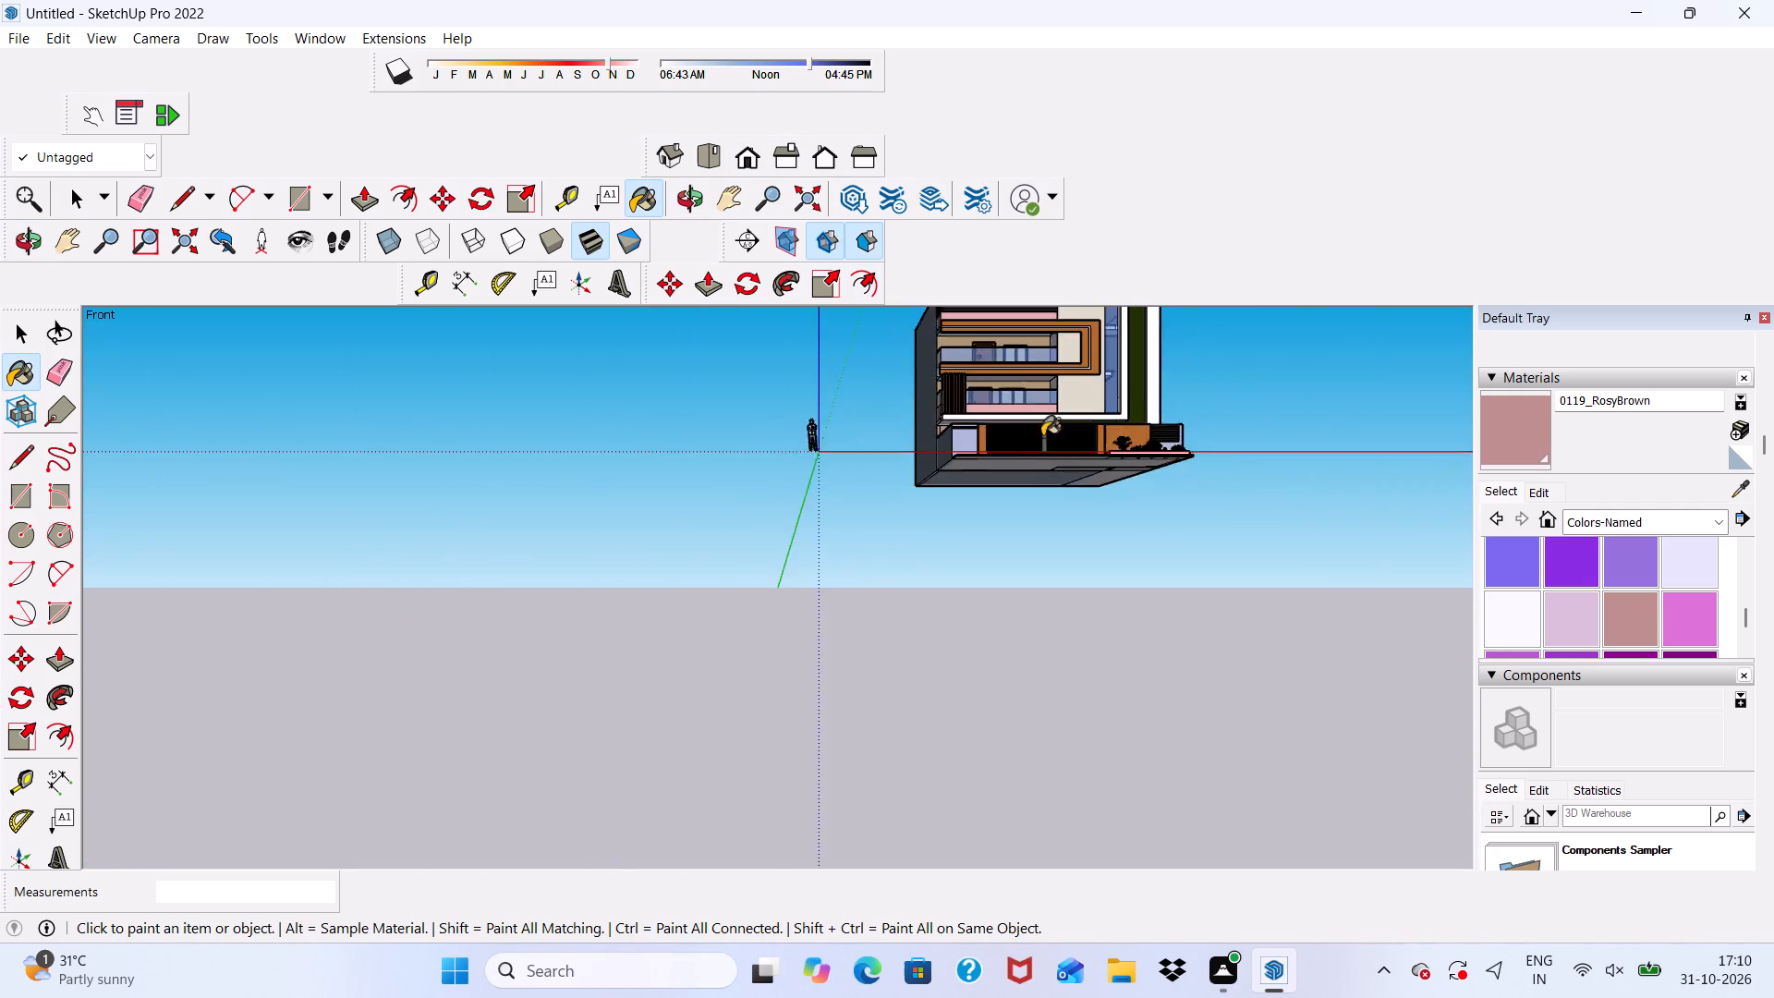
{"action": "scroll", "coordinate": [1028, 368], "scroll_direction": "up", "scroll_amount": 4}
{"action": "scroll", "coordinate": [1028, 366], "scroll_direction": "down", "scroll_amount": 13}
{"action": "scroll", "coordinate": [1039, 354], "scroll_direction": "up", "scroll_amount": 12}
{"action": "scroll", "coordinate": [1061, 480], "scroll_direction": "down", "scroll_amount": 1}
{"action": "scroll", "coordinate": [1052, 491], "scroll_direction": "up", "scroll_amount": 5}
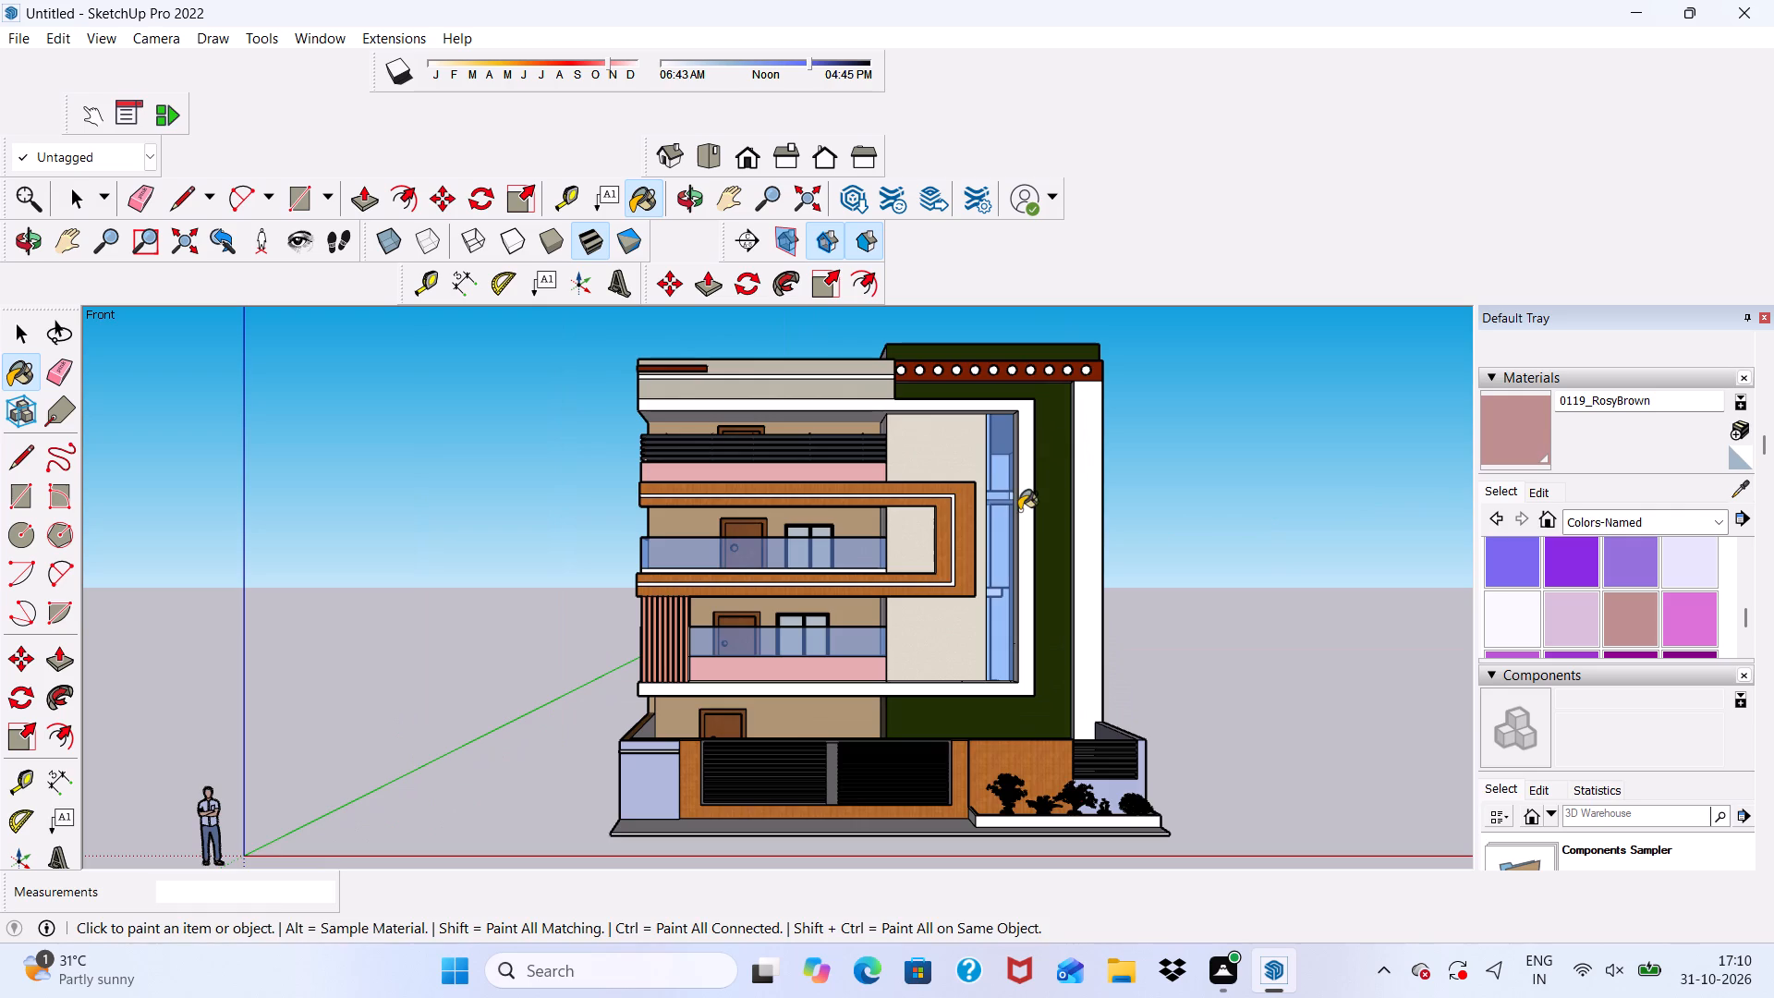
{"action": "middle_click_drag", "start_coordinate": [1019, 510], "coordinate": [931, 602]}
{"action": "left_click_drag", "start_coordinate": [1023, 523], "coordinate": [1046, 652]}
{"action": "key", "text": "space"}
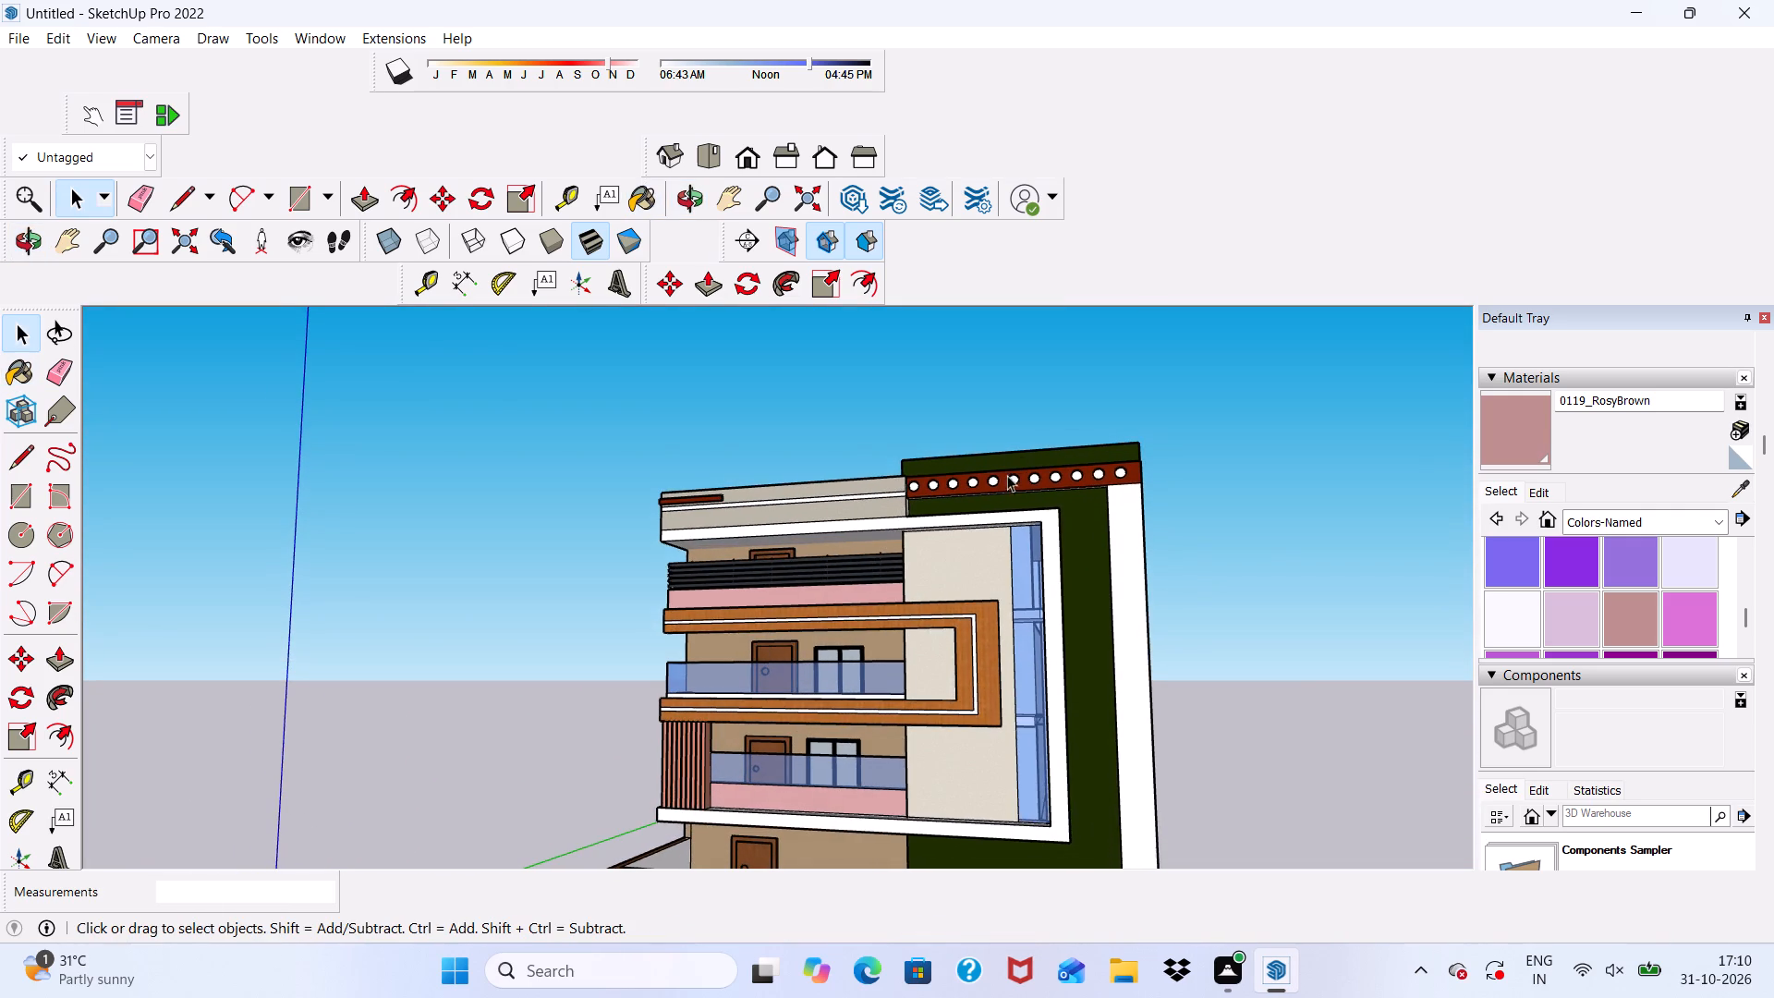
{"action": "scroll", "coordinate": [999, 461], "scroll_direction": "down", "scroll_amount": 6}
{"action": "scroll", "coordinate": [1003, 540], "scroll_direction": "up", "scroll_amount": 5}
{"action": "middle_click_drag", "start_coordinate": [927, 510], "coordinate": [1057, 718]}
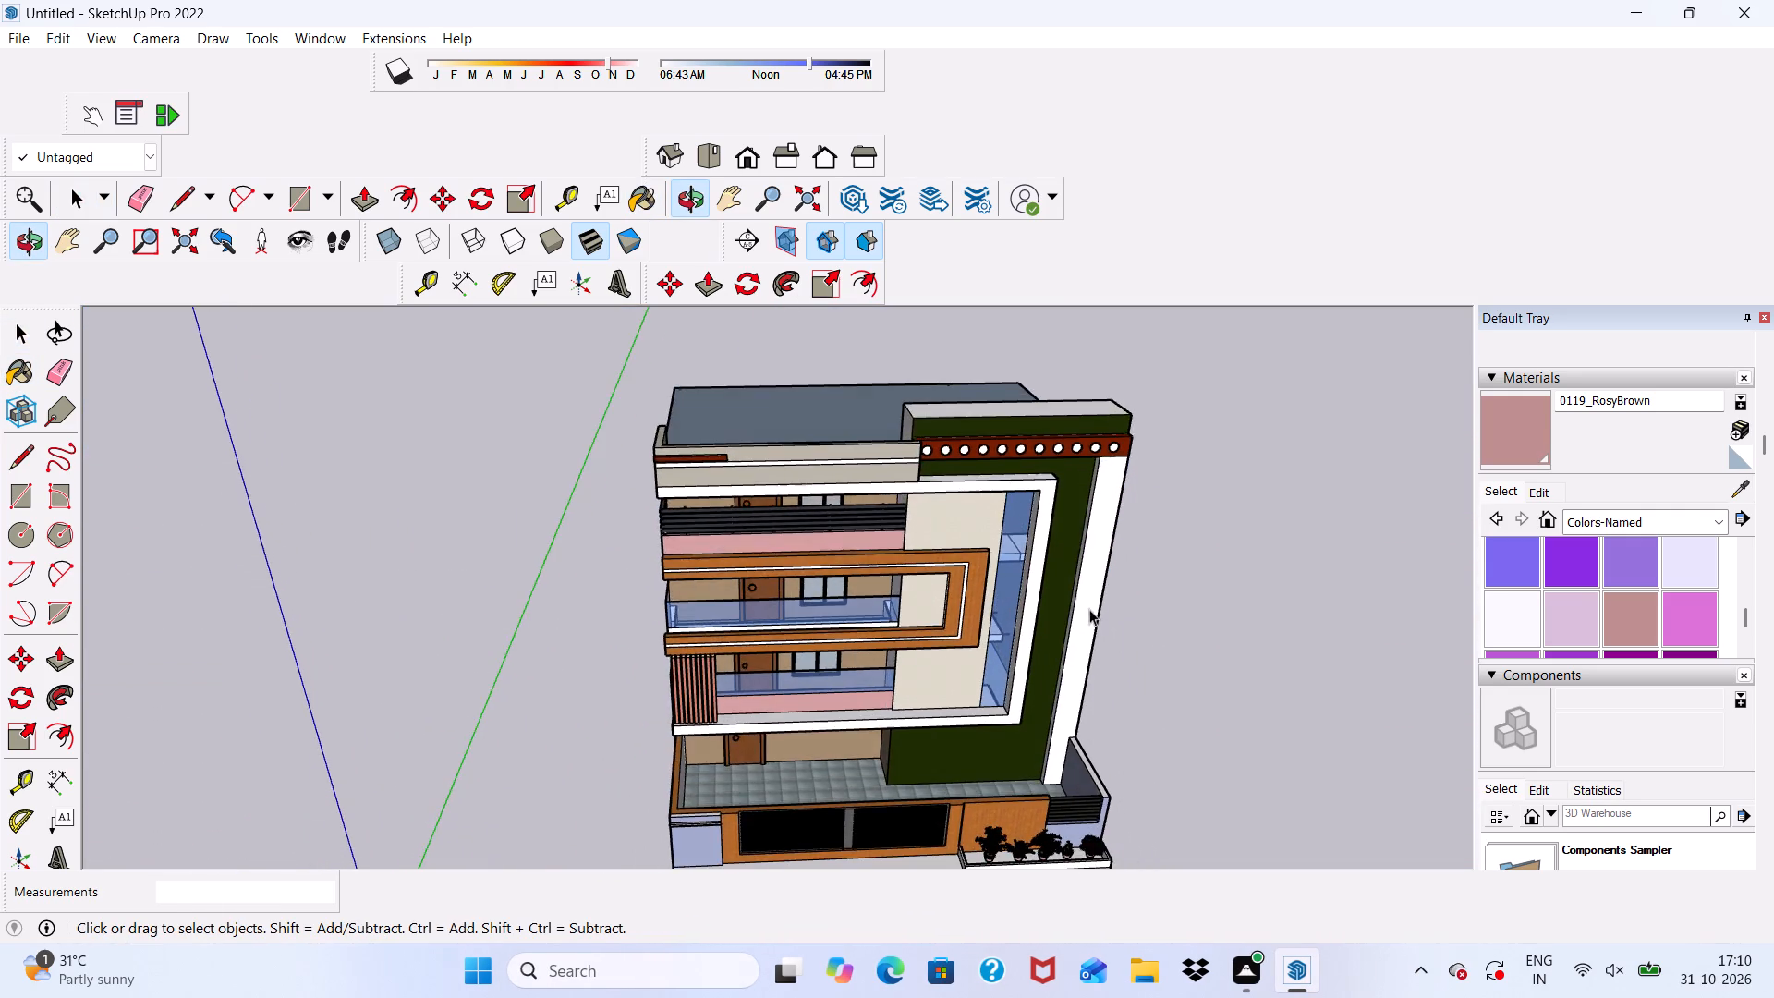
{"action": "scroll", "coordinate": [1052, 483], "scroll_direction": "down", "scroll_amount": 6}
{"action": "scroll", "coordinate": [927, 654], "scroll_direction": "up", "scroll_amount": 7}
{"action": "scroll", "coordinate": [947, 627], "scroll_direction": "down", "scroll_amount": 1}
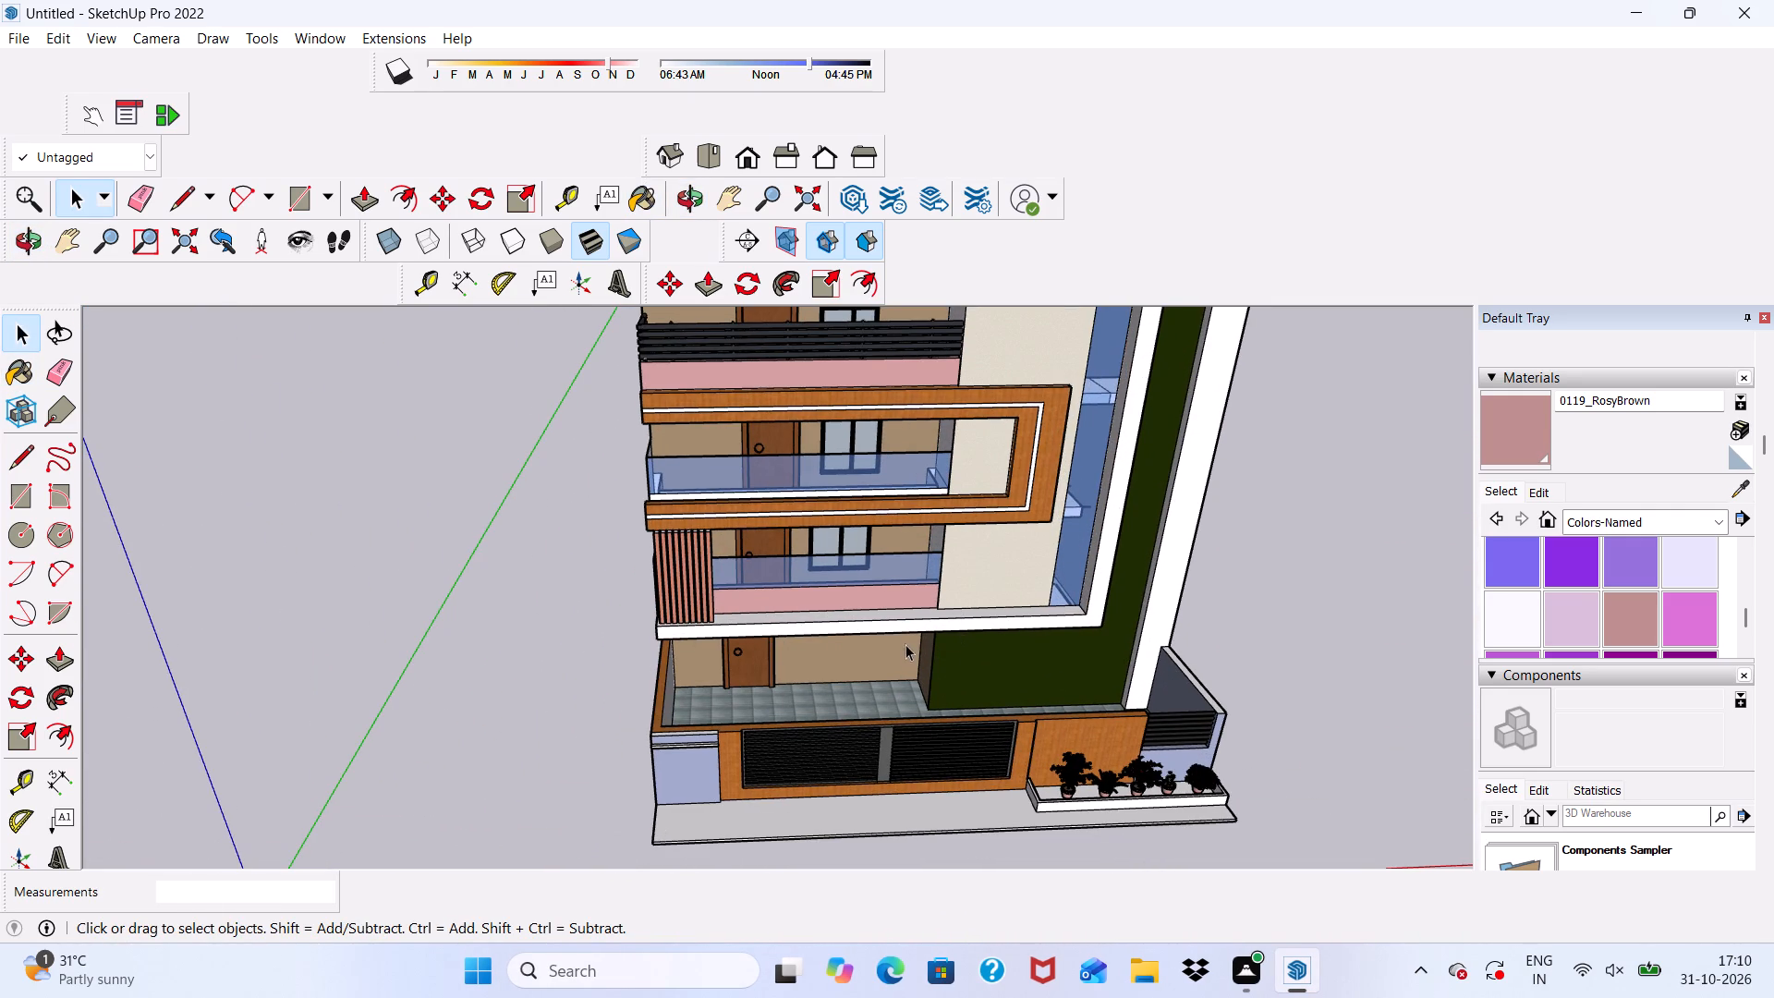
Save the model in the Documents folder as a SketchUp file named 955.
{"action": "key", "text": "ctrl+s"}
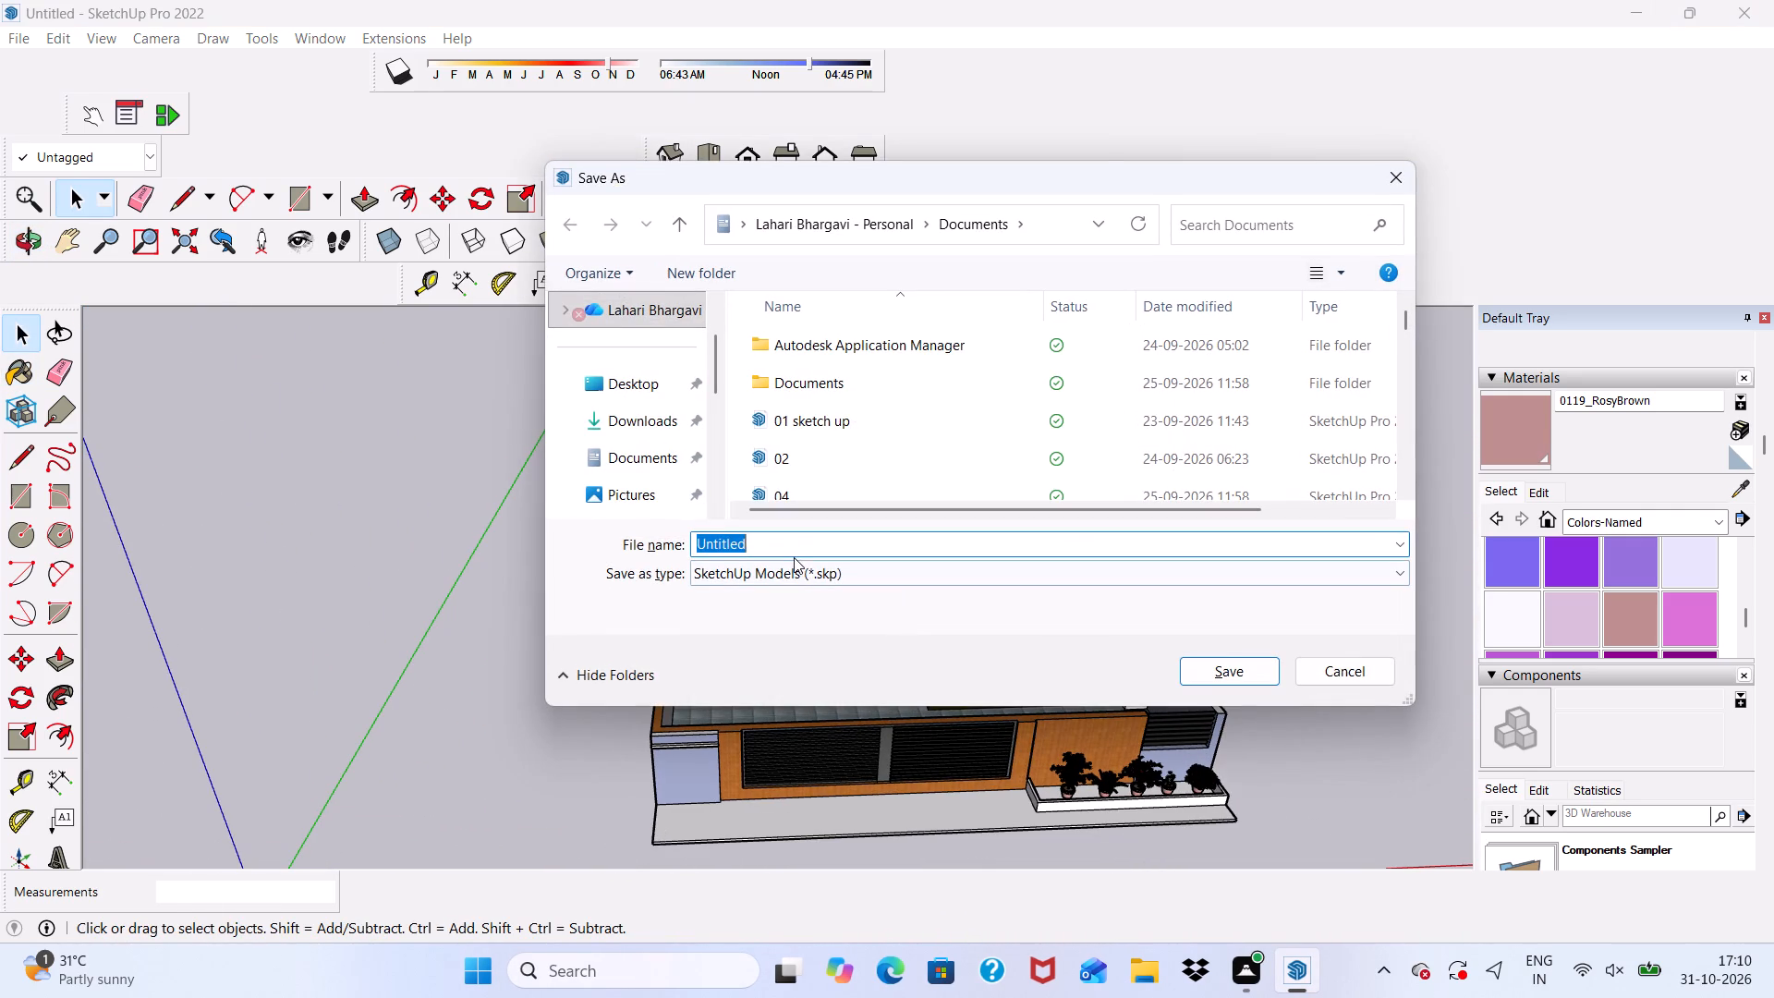
{"action": "left_click", "coordinate": [797, 543]}
{"action": "key", "text": "BackSpace"}
{"action": "key", "text": "BackSpace"}
{"action": "key", "text": "BackSpace"}
{"action": "key", "text": "BackSpace"}
{"action": "key", "text": "BackSpace"}
{"action": "key", "text": "BackSpace"}
{"action": "key", "text": "BackSpace"}
{"action": "key", "text": "BackSpace"}
{"action": "key", "text": "BackSpace"}
{"action": "key", "text": "BackSpace"}
{"action": "key", "text": "BackSpace"}
{"action": "key", "text": "BackSpace"}
{"action": "key", "text": "BackSpace"}
{"action": "key", "text": "BackSpace"}
{"action": "key", "text": "BackSpace"}
{"action": "key", "text": "BackSpace"}
{"action": "key", "text": "BackSpace"}
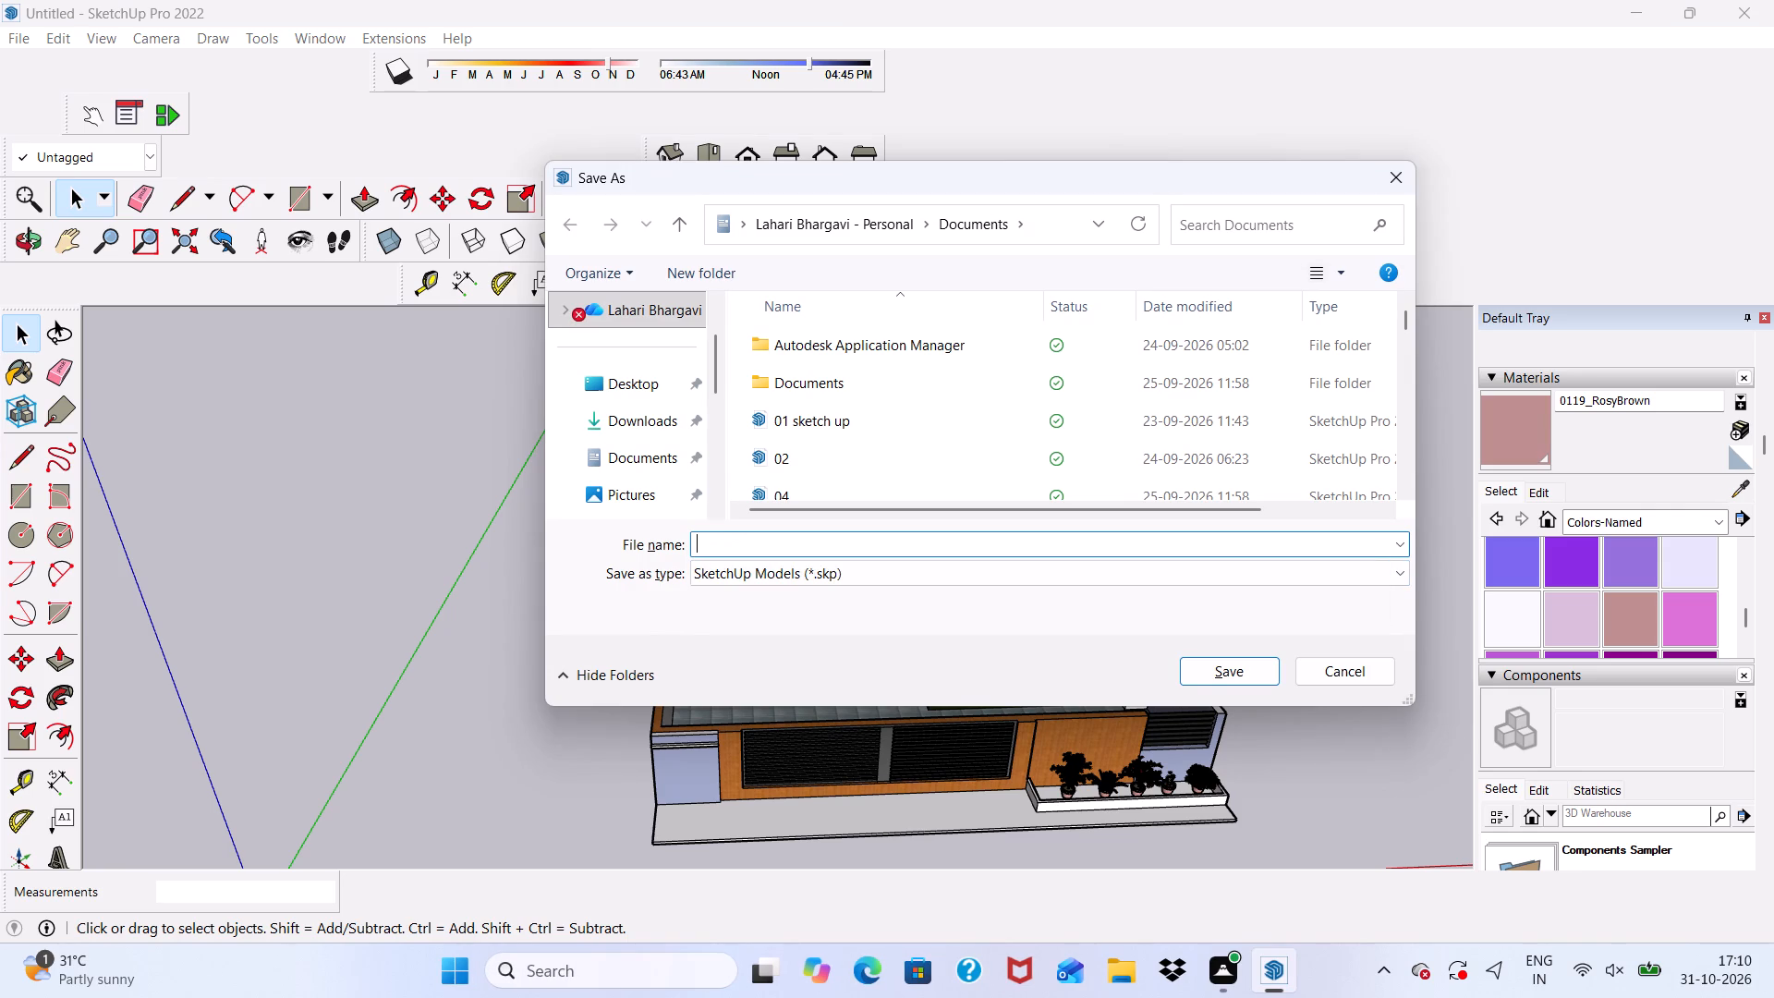
{"action": "type", "text": "944"}
{"action": "key", "text": "BackSpace"}
{"action": "key", "text": "BackSpace"}
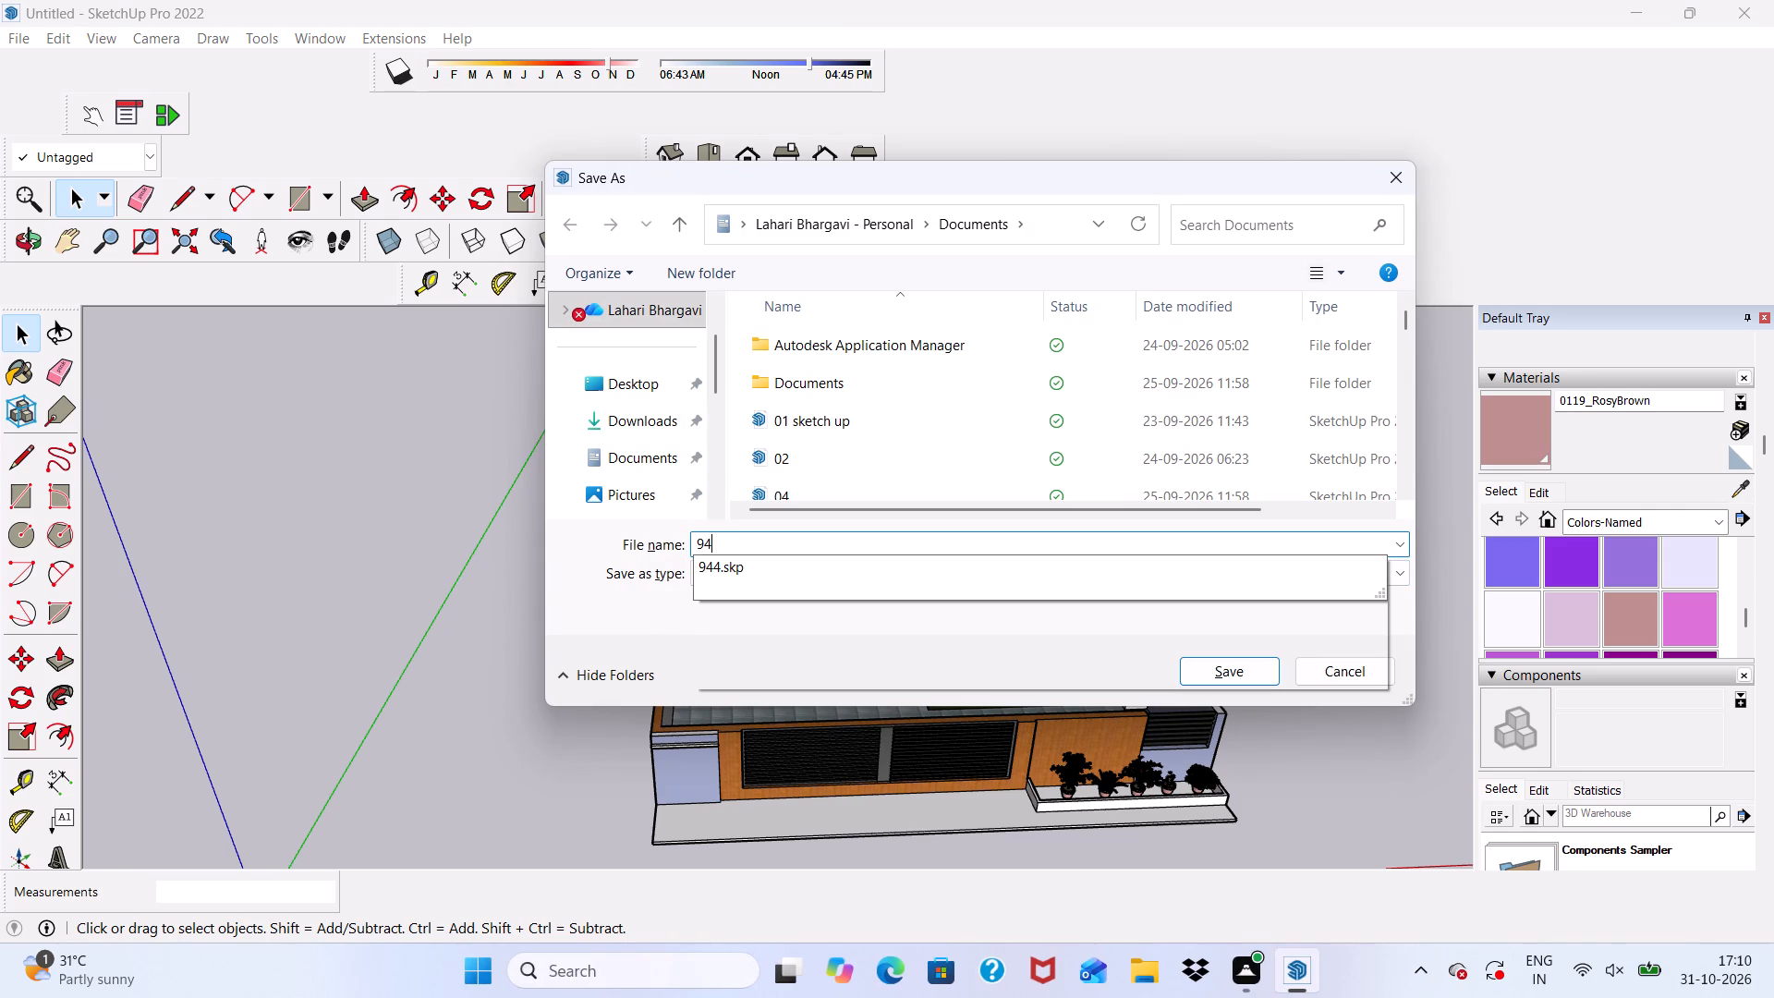
{"action": "type", "text": "55"}
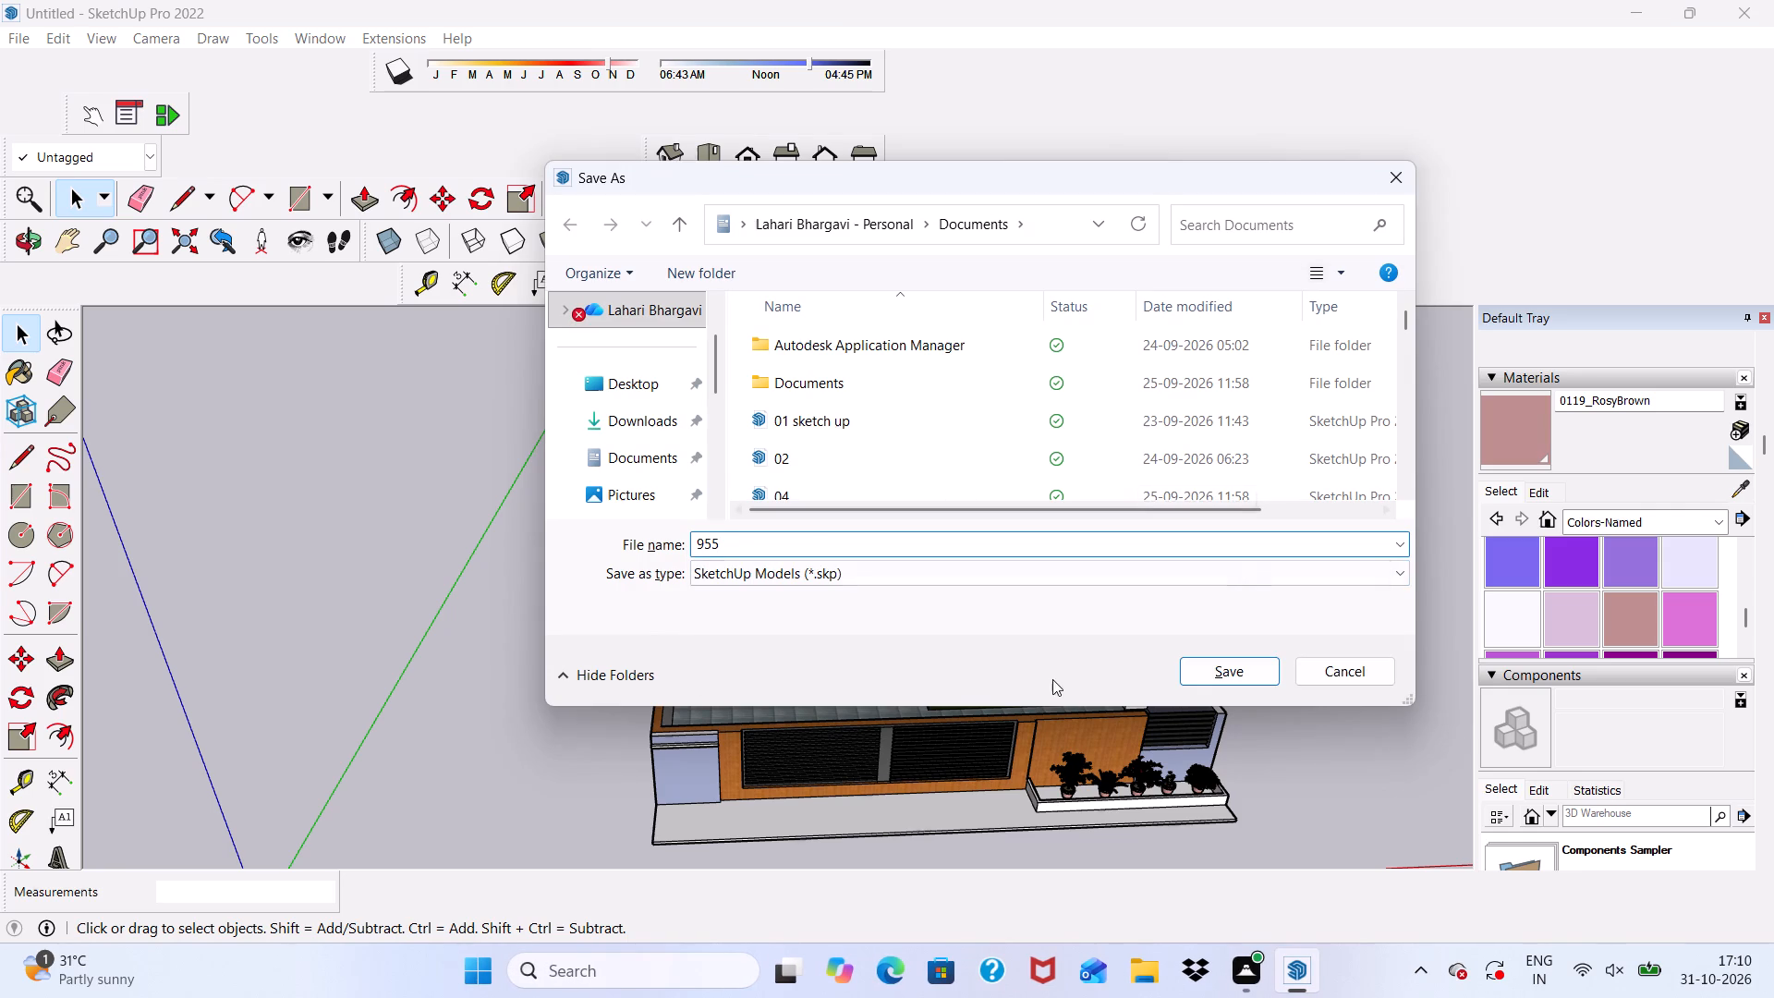
{"action": "left_click", "coordinate": [1215, 665]}
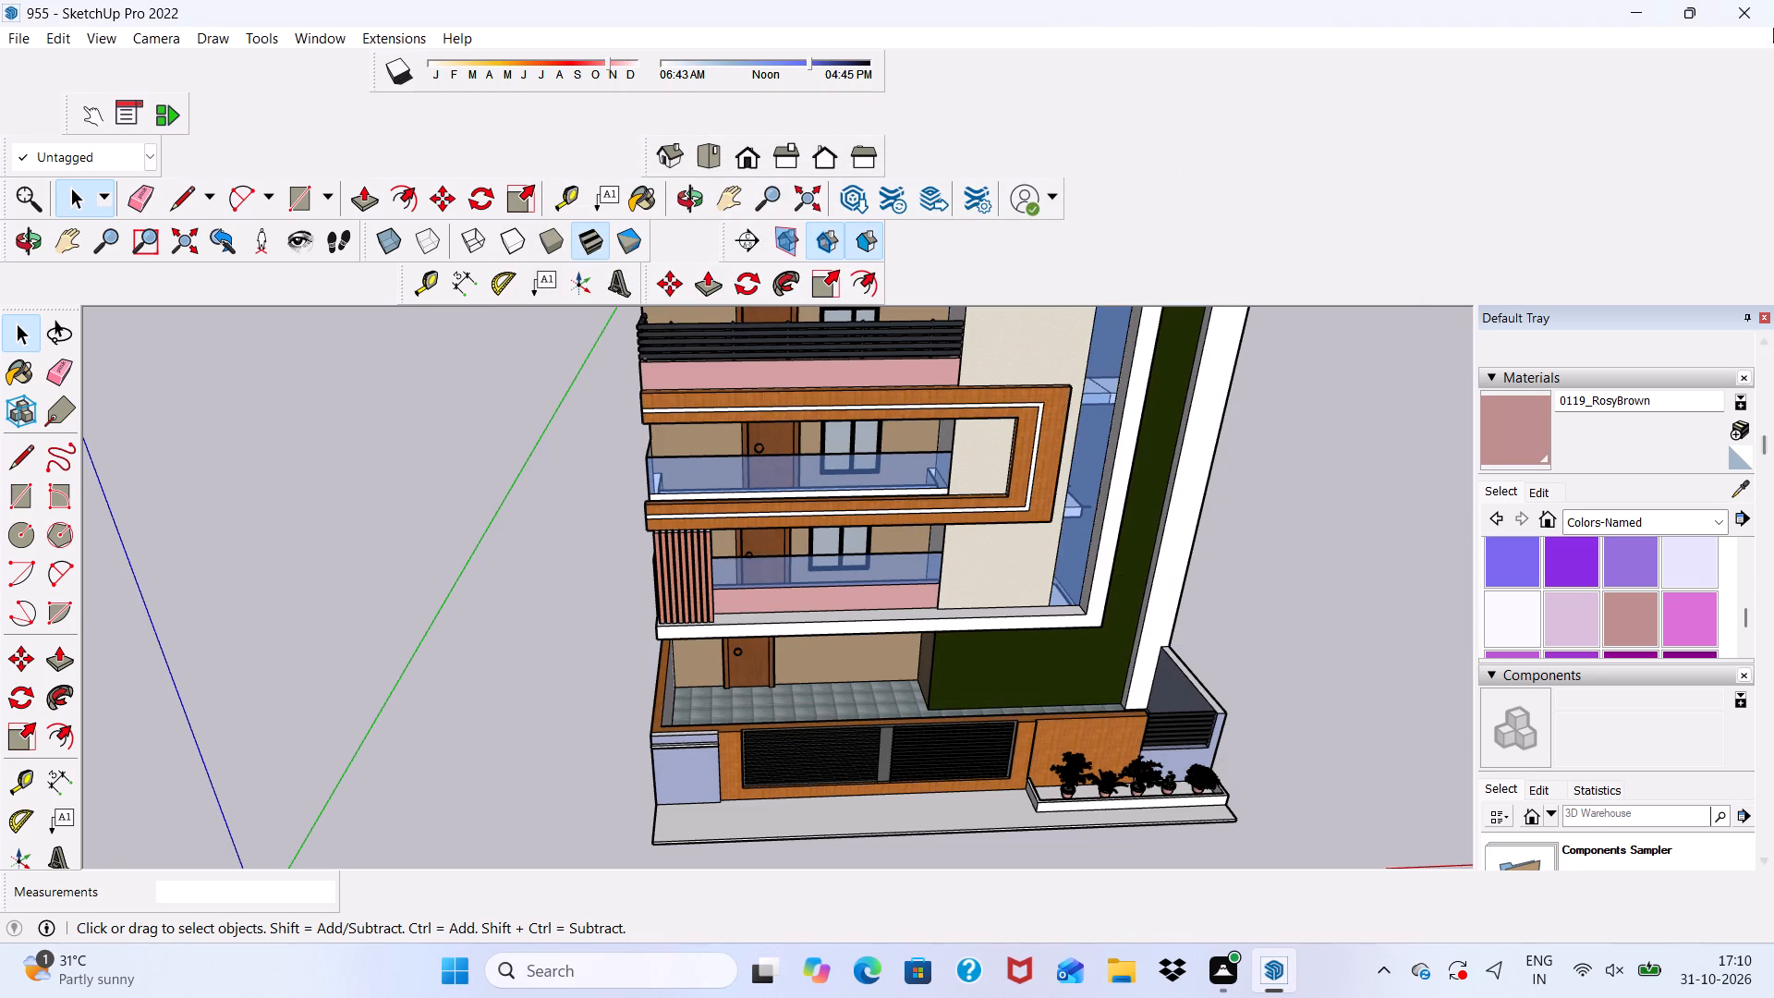
Export the current view as a 2D JPEG image named 955pdf to the Downloads folder.
{"action": "left_click", "coordinate": [18, 36]}
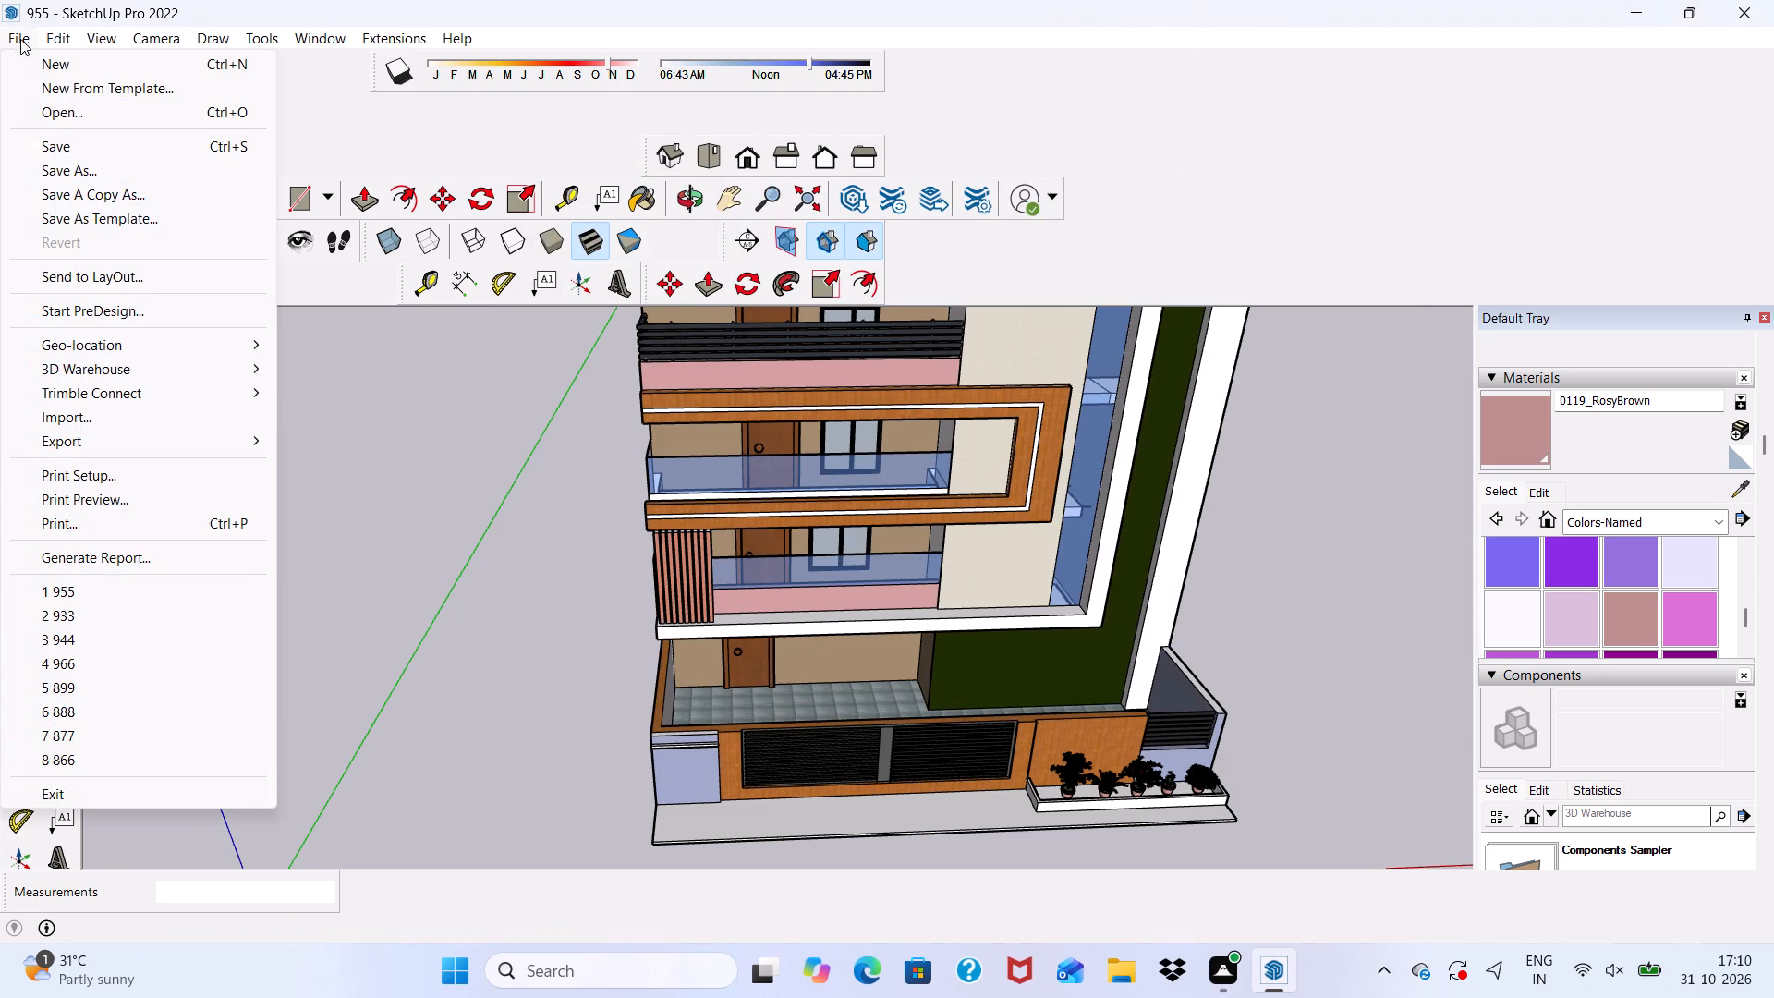
{"action": "left_click", "coordinate": [103, 445]}
{"action": "left_click", "coordinate": [339, 470]}
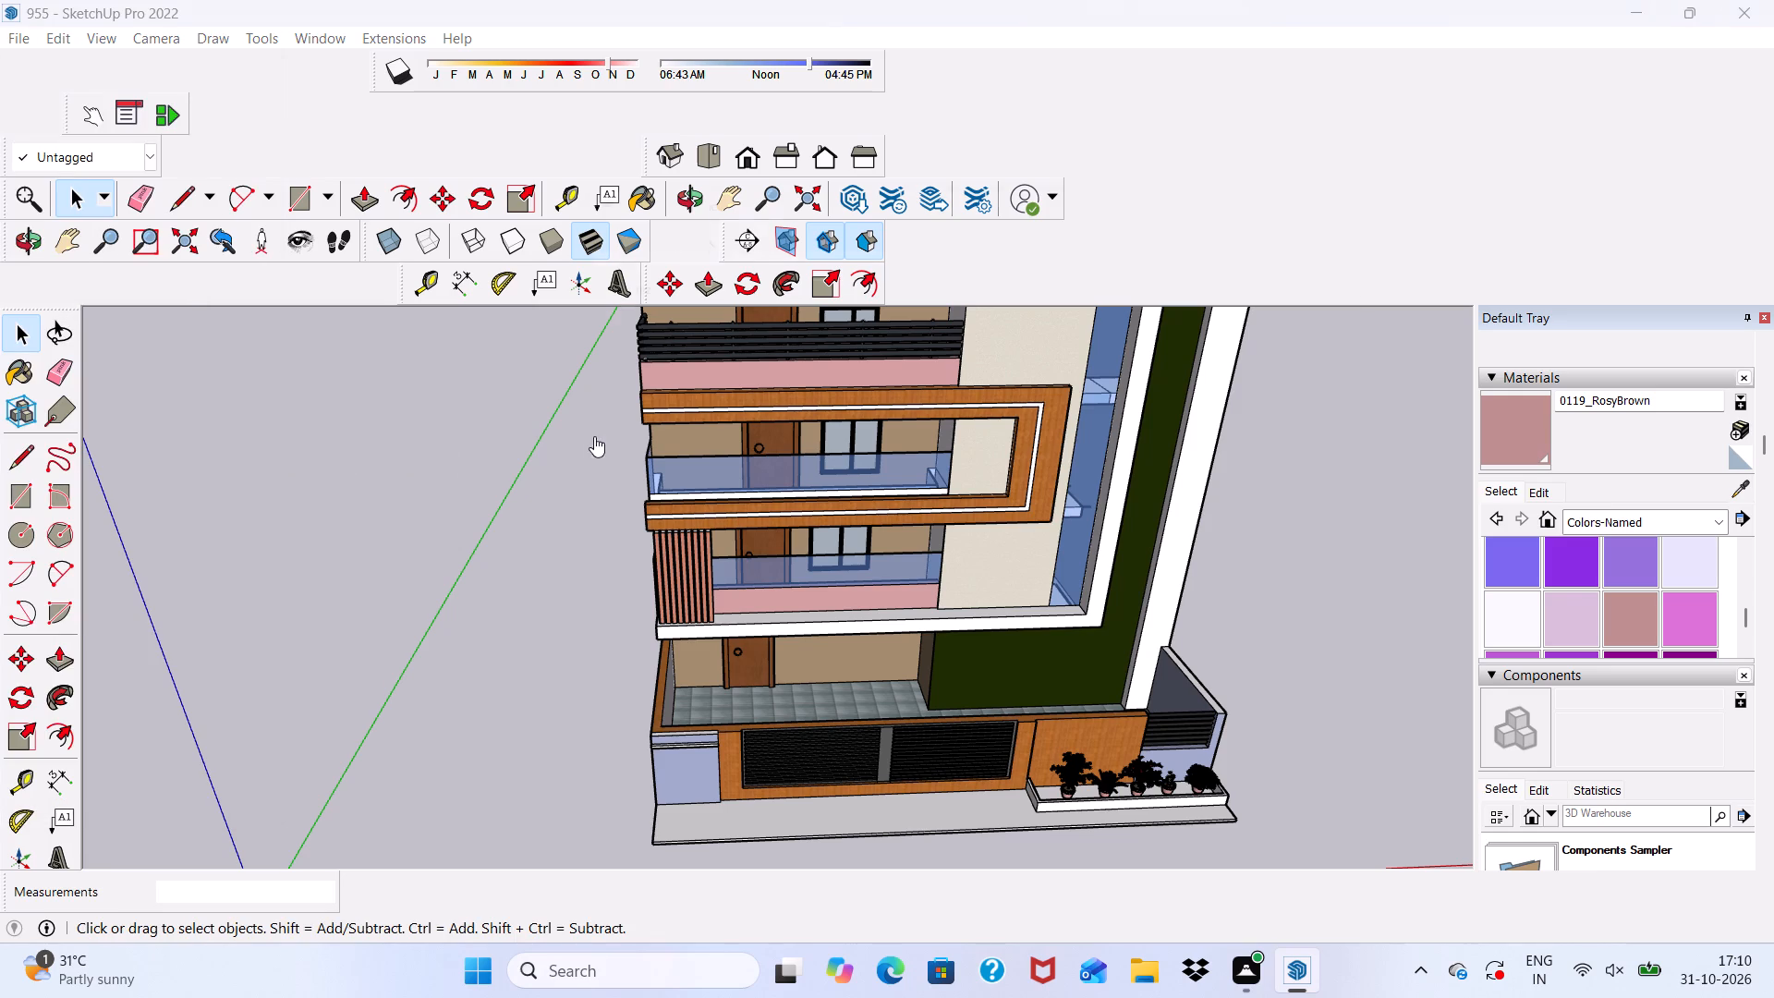
{"action": "left_click", "coordinate": [762, 544]}
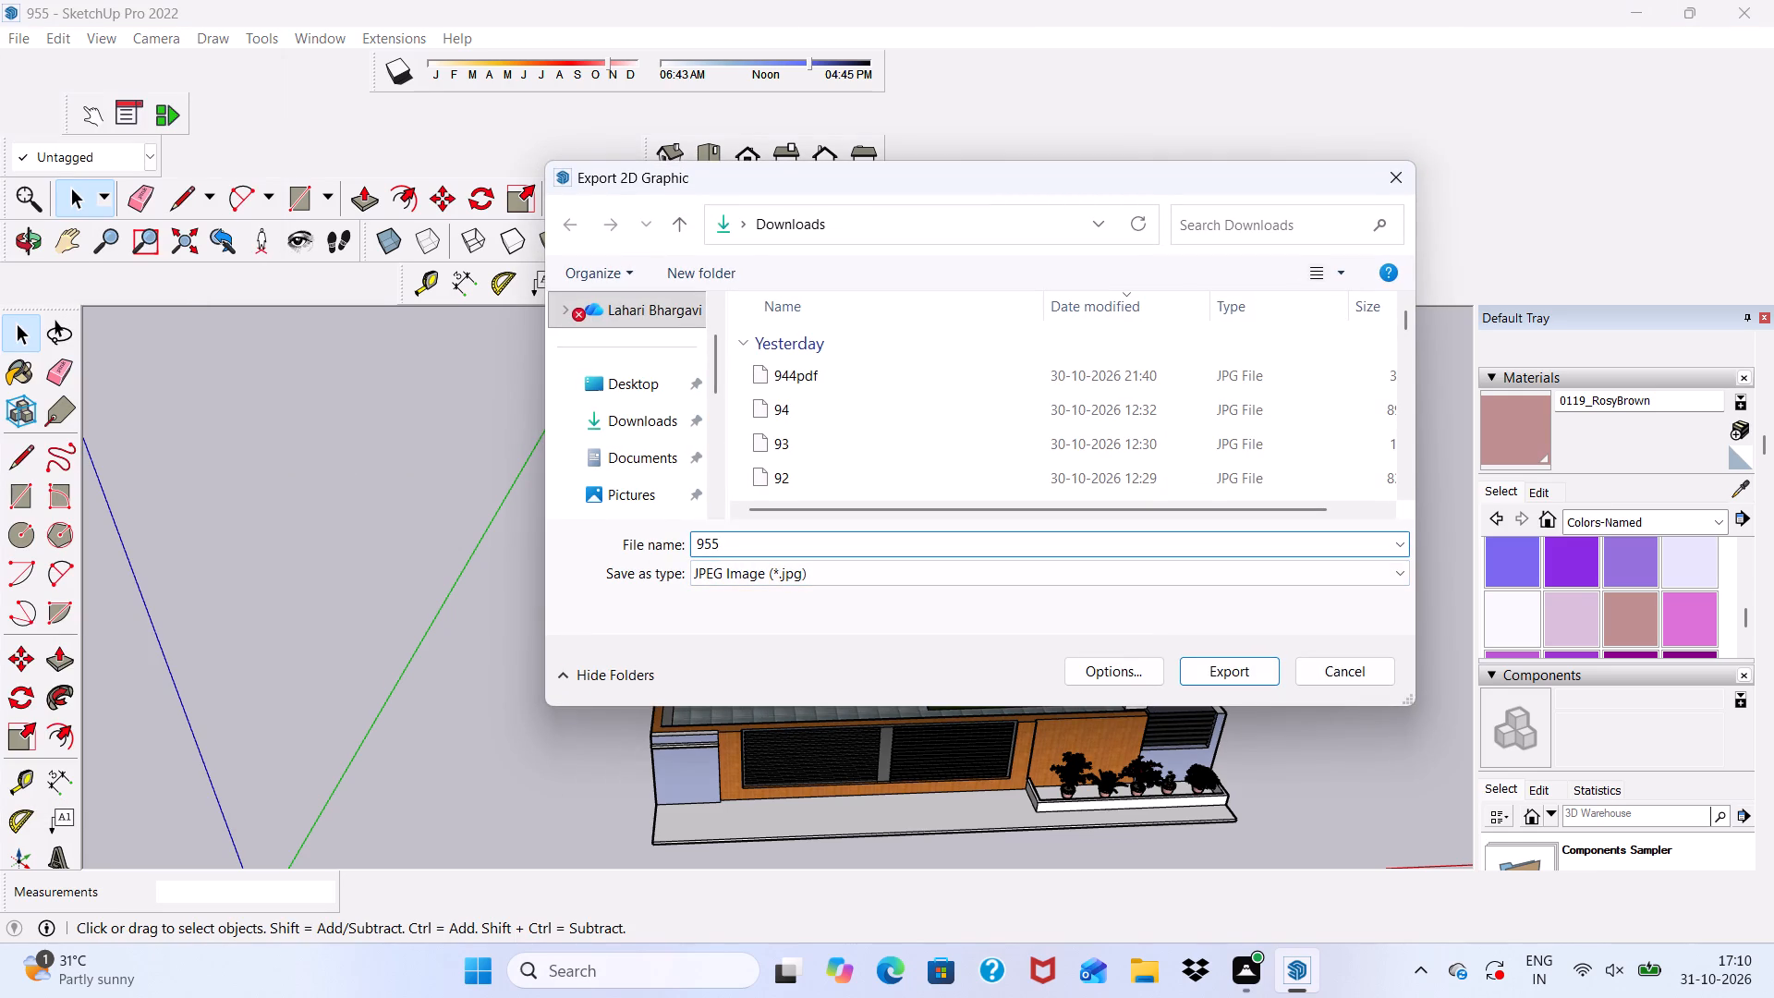
{"action": "type", "text": "pdf"}
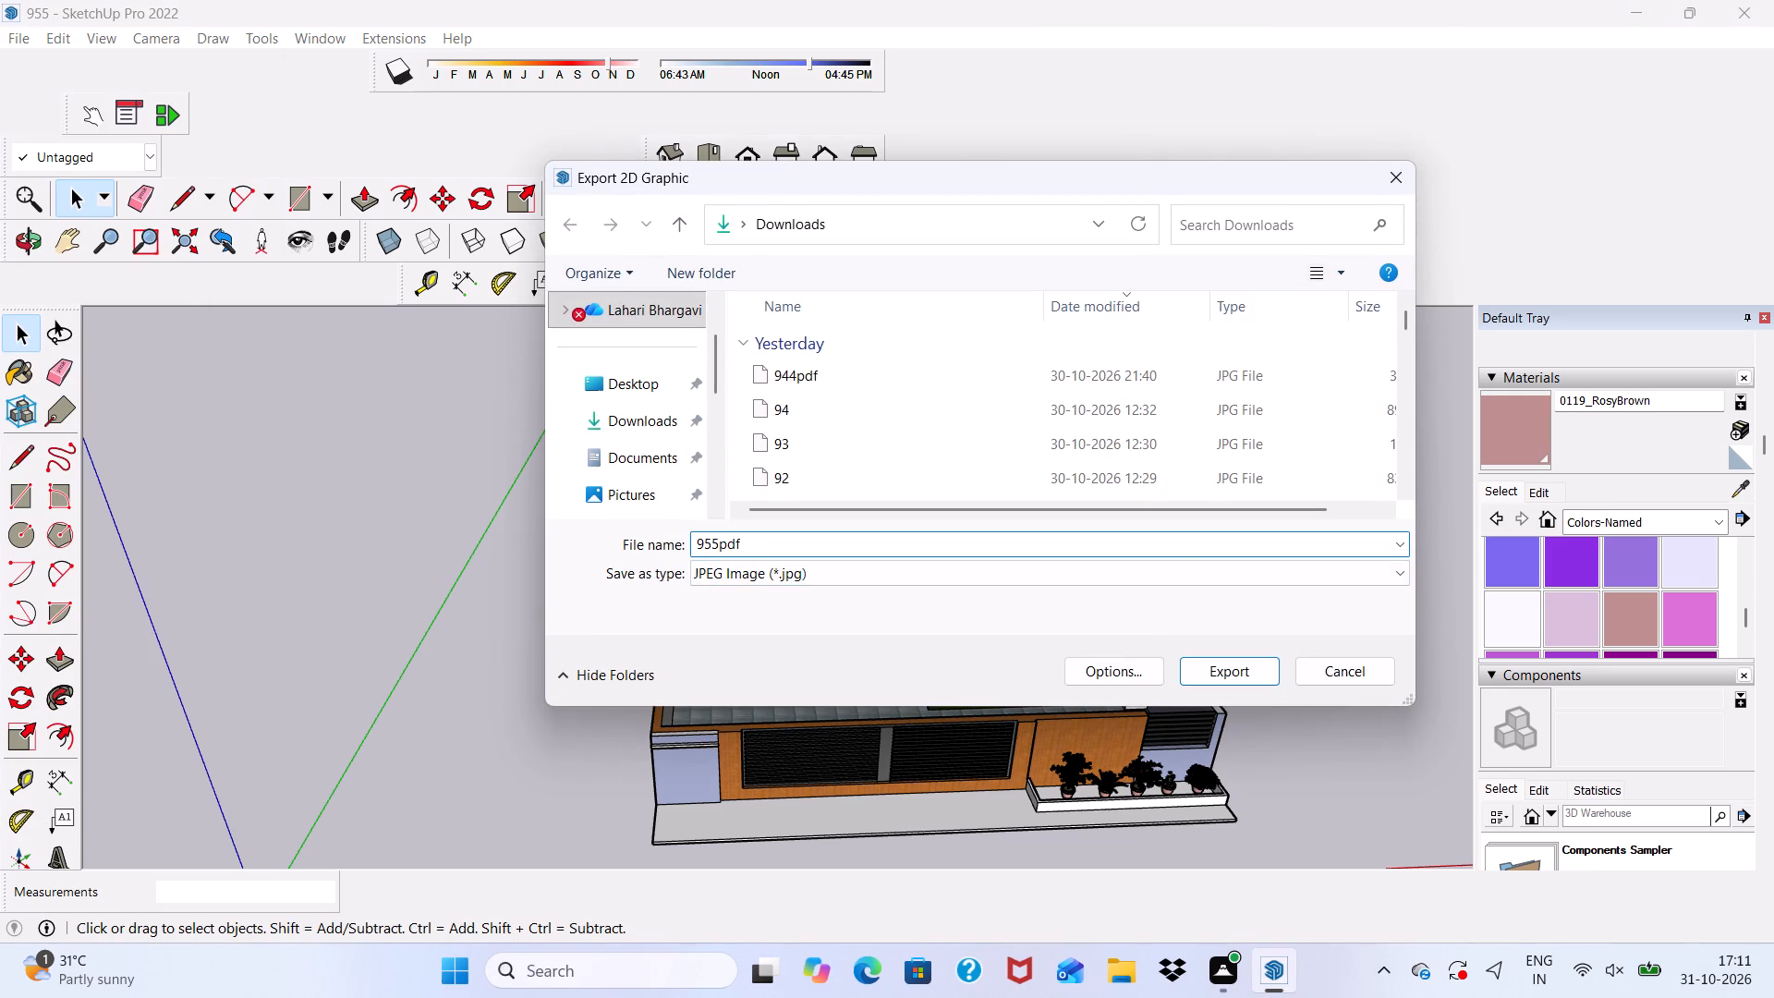
{"action": "left_click", "coordinate": [1247, 675]}
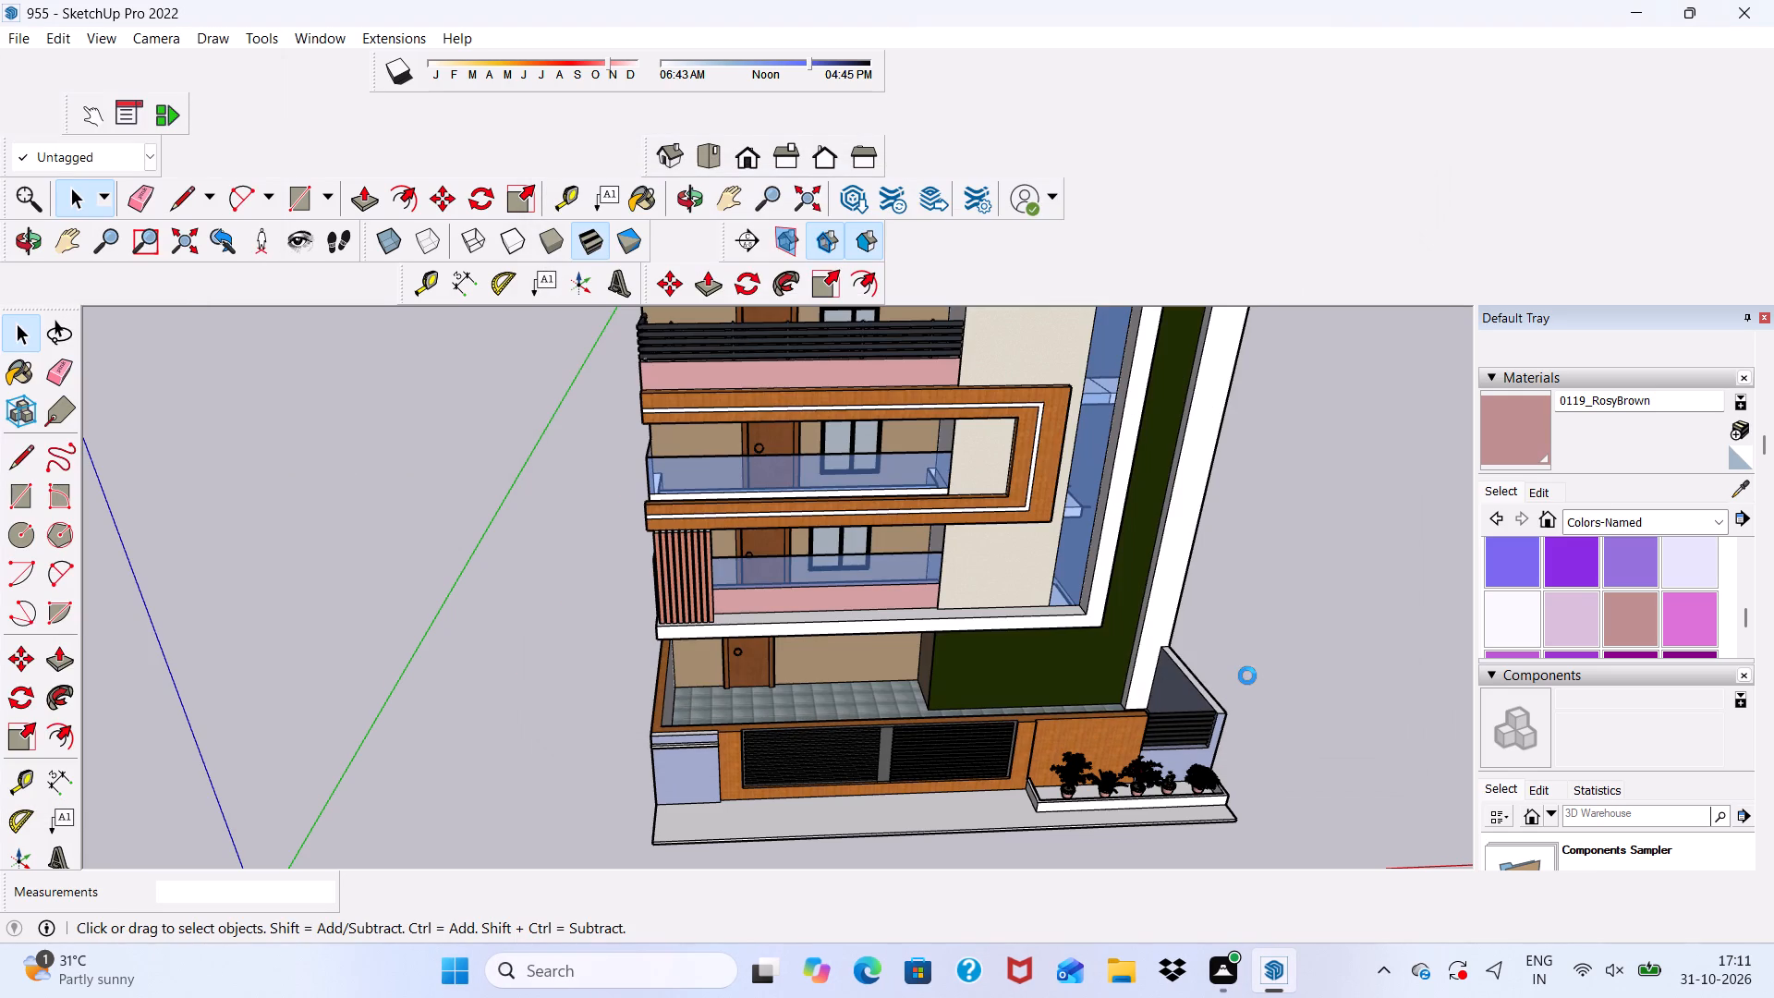